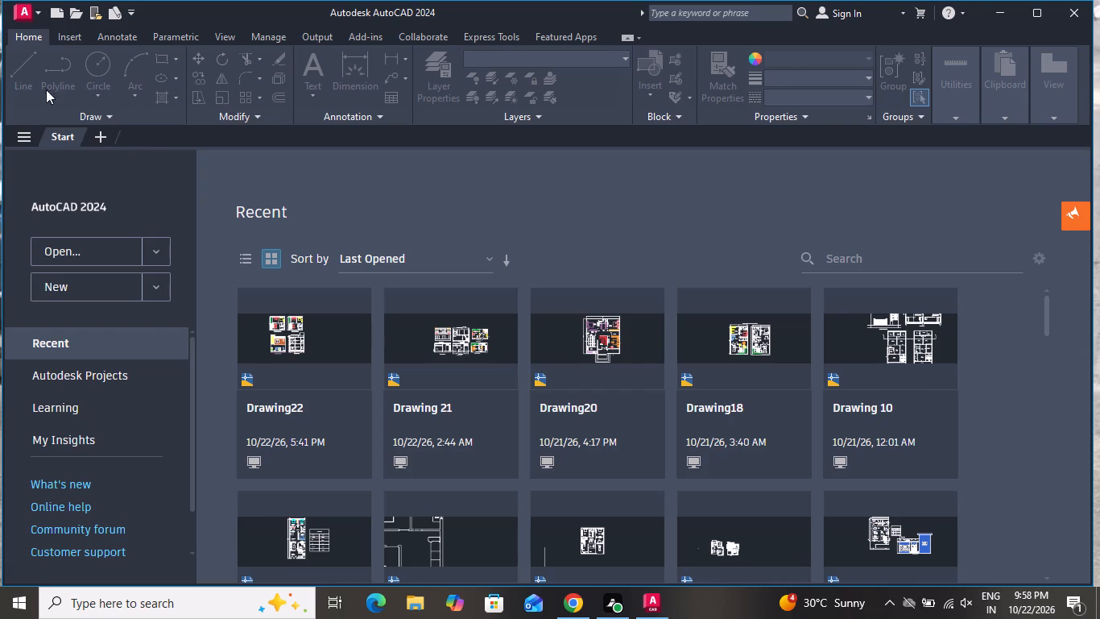
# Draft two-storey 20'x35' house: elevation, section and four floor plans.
# Create a new blank drawing.
pyautogui.click(80, 288)
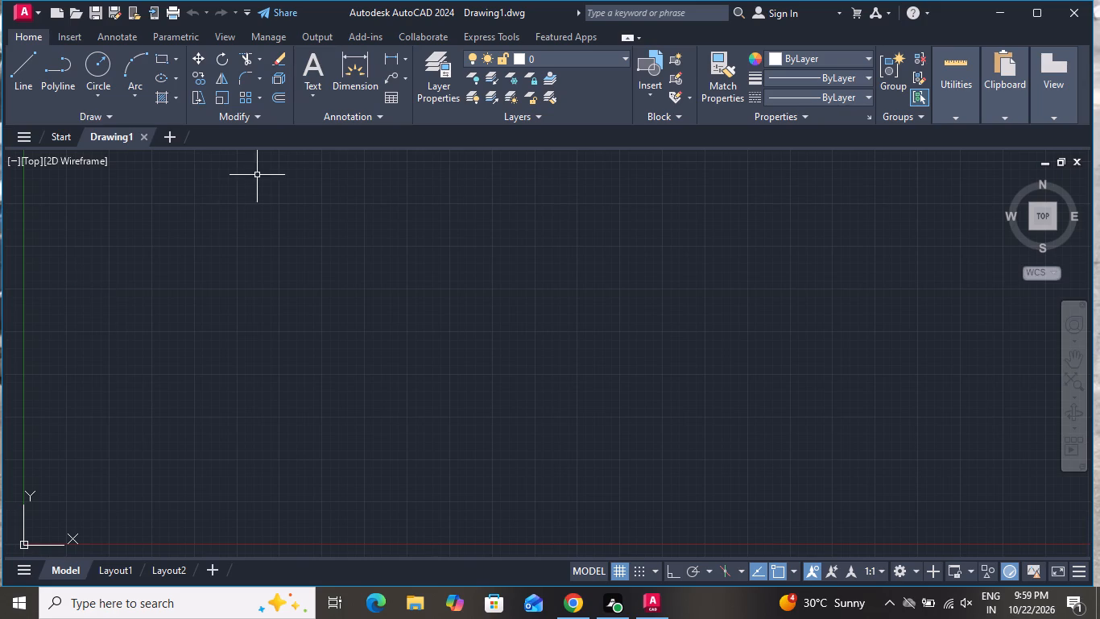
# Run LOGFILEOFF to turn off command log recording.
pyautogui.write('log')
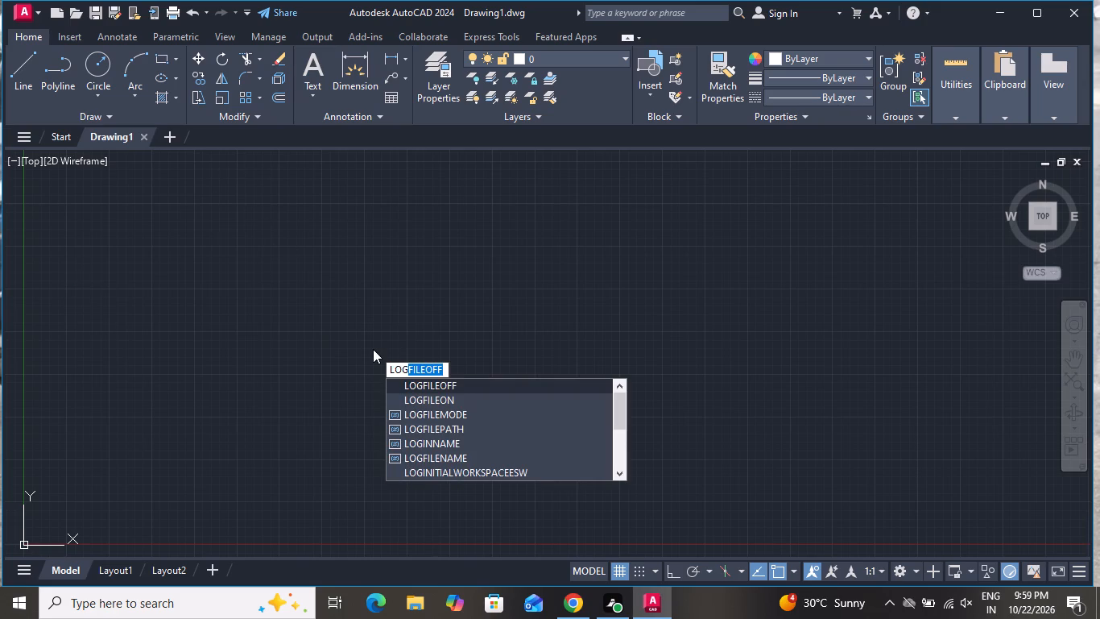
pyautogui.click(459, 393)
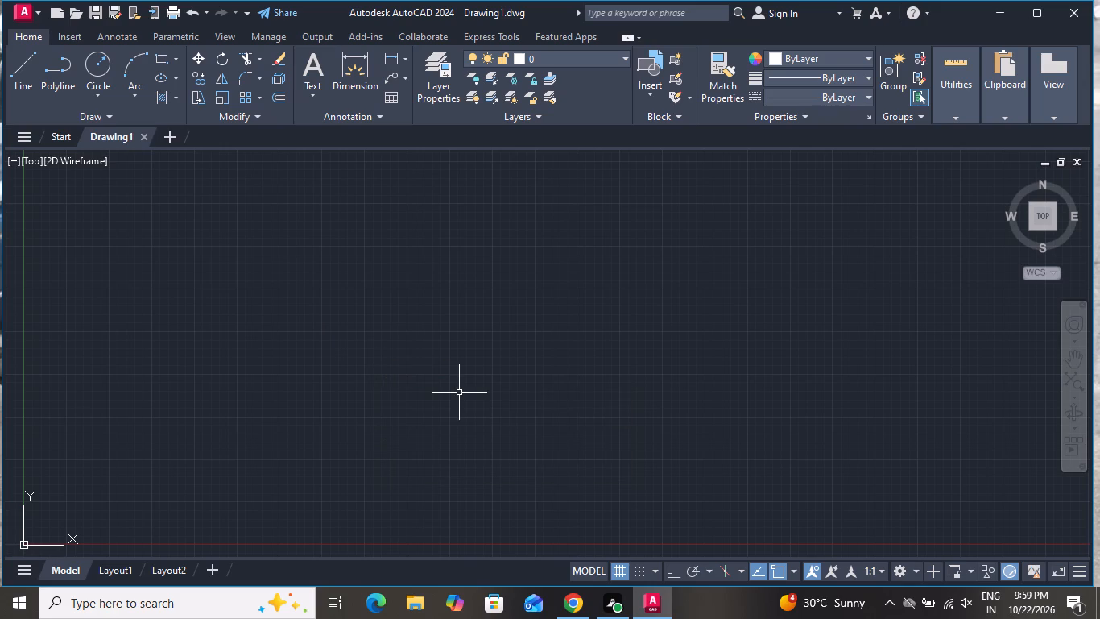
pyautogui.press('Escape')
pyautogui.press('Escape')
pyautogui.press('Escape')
# Run LOGFILEON to turn on command log recording.
pyautogui.write('log')
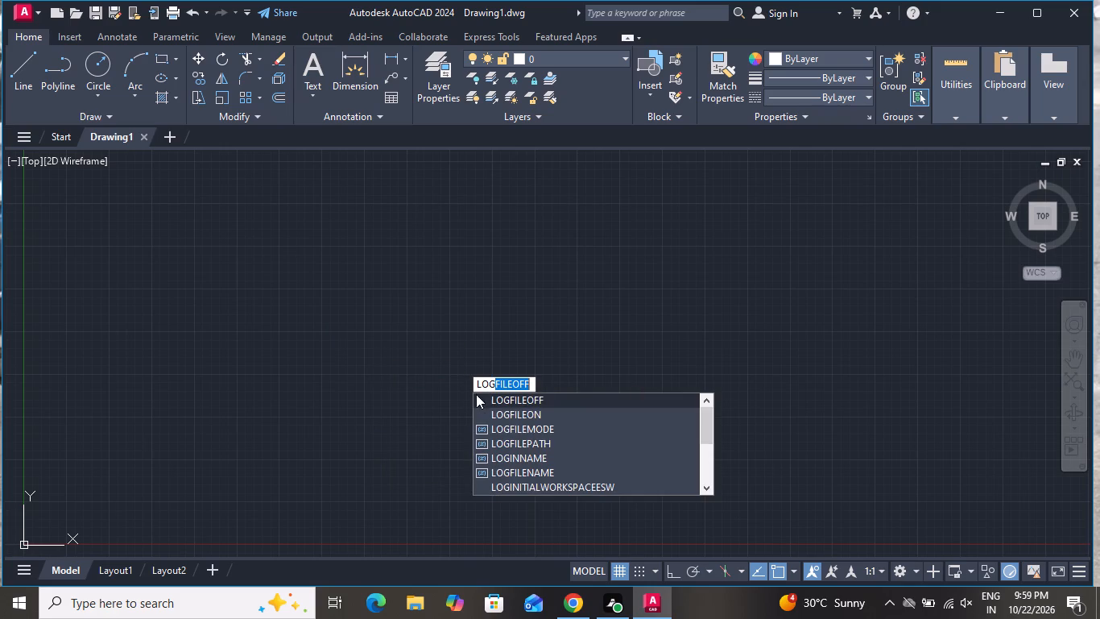
pyautogui.click(507, 414)
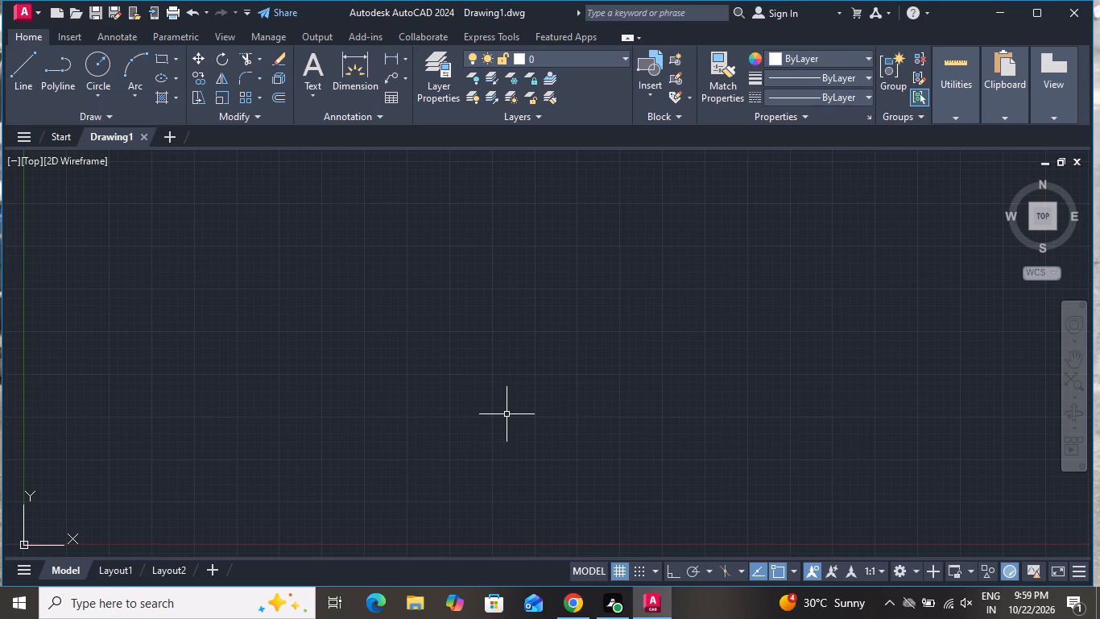
# Close AutoCAD.
pyautogui.click(1085, 6)
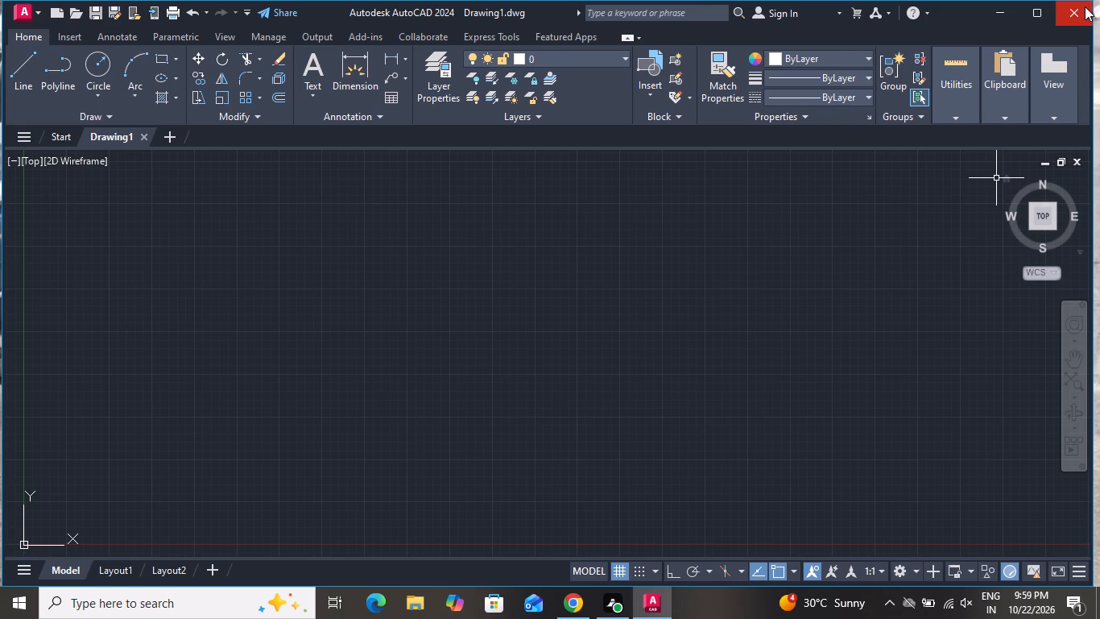
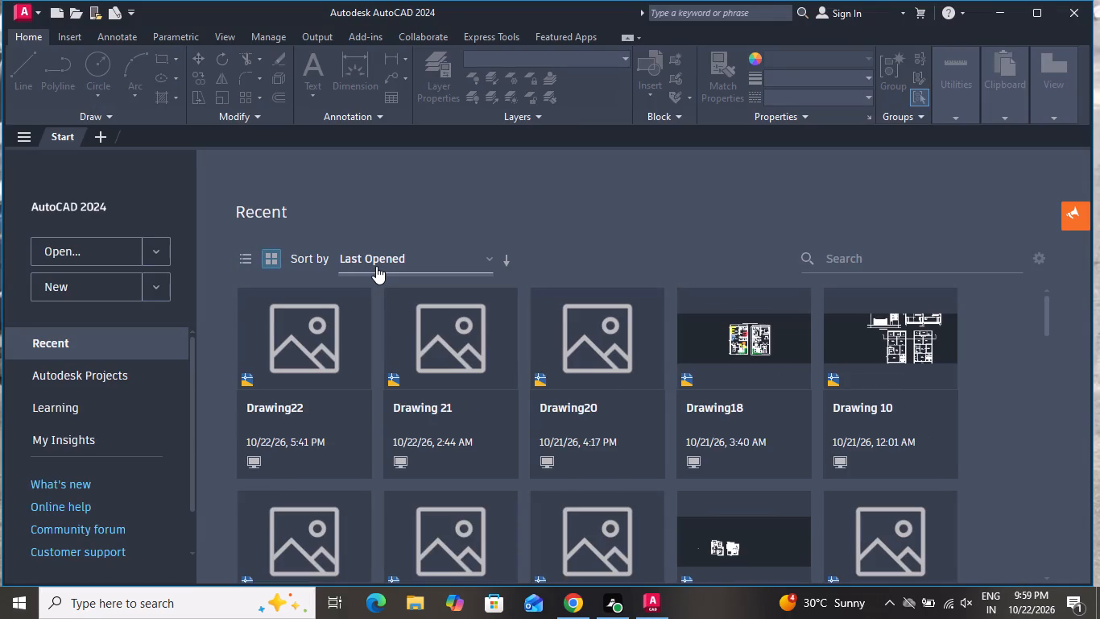
# Create a new blank drawing.
pyautogui.click(108, 284)
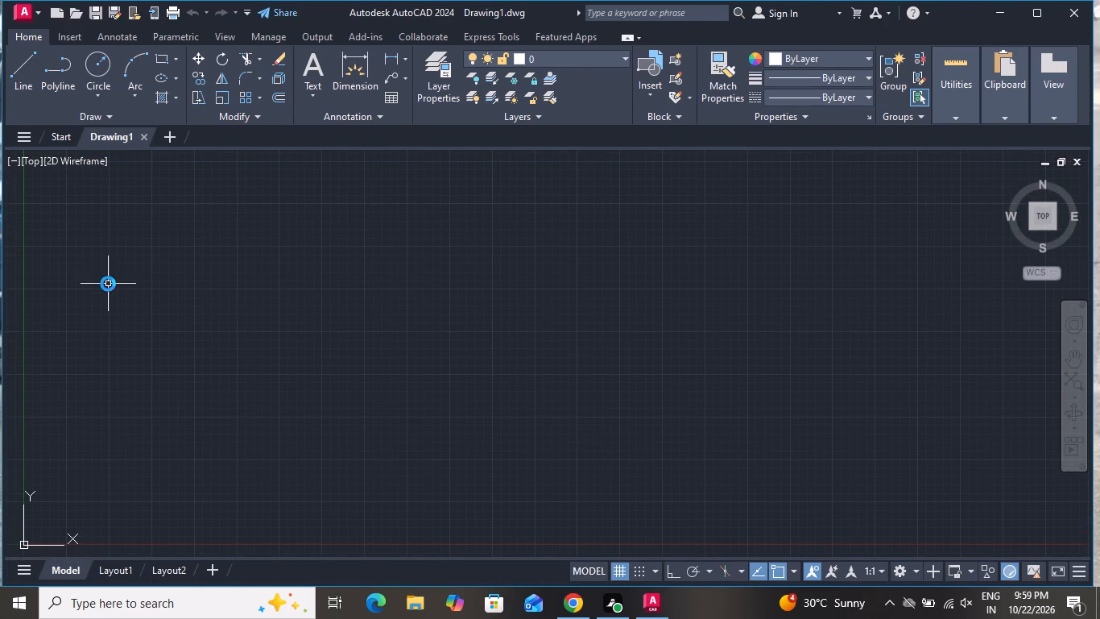
# Run LOGFILEON to turn on command log recording.
pyautogui.write('lo')
pyautogui.press('g')
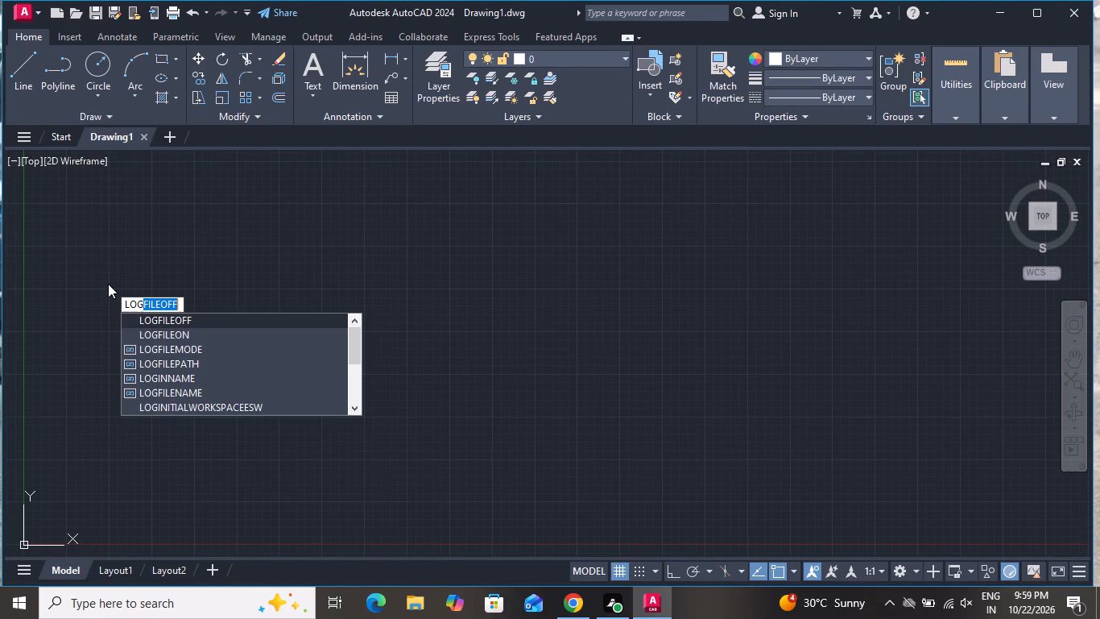
pyautogui.click(174, 331)
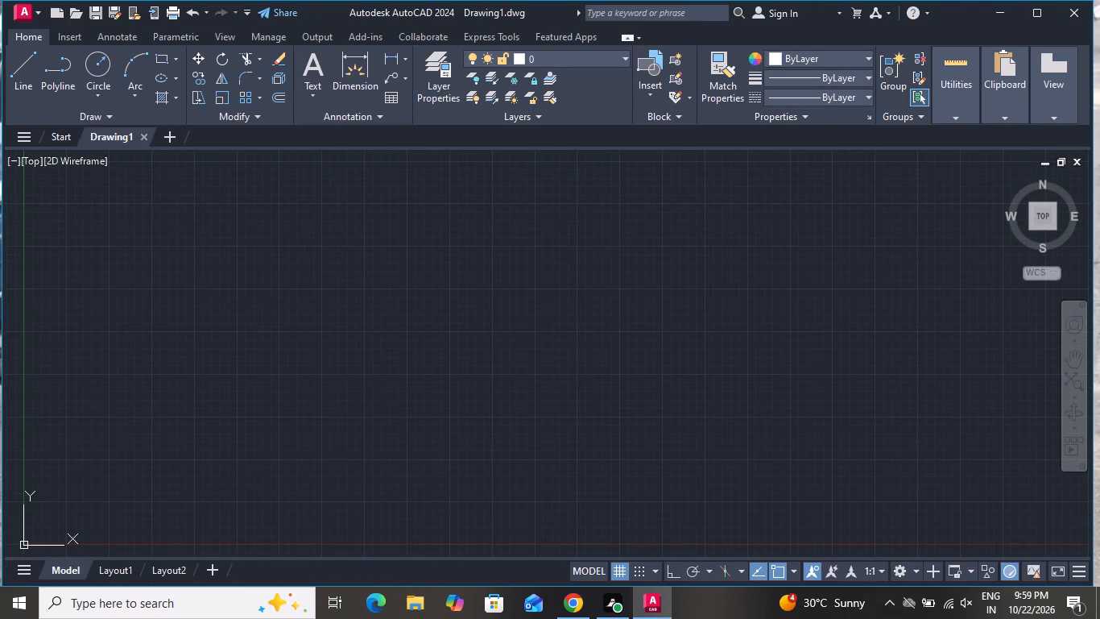
# Set the drawing's length units to Engineering with a precision of 0'-0".
pyautogui.write('un')
pyautogui.press('space')
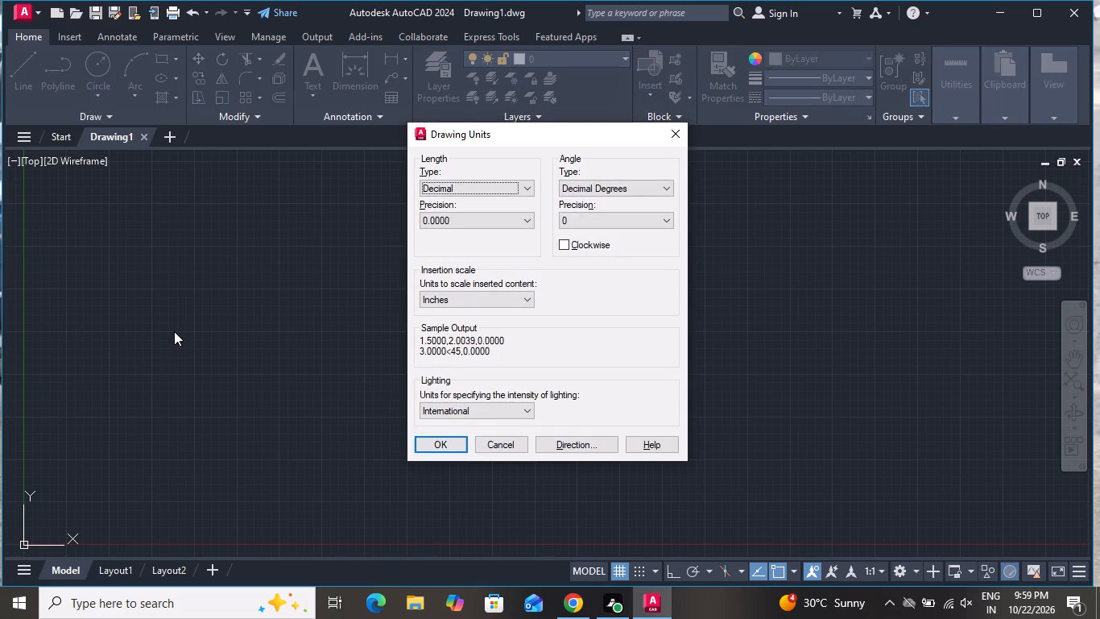
pyautogui.click(528, 190)
pyautogui.click(501, 218)
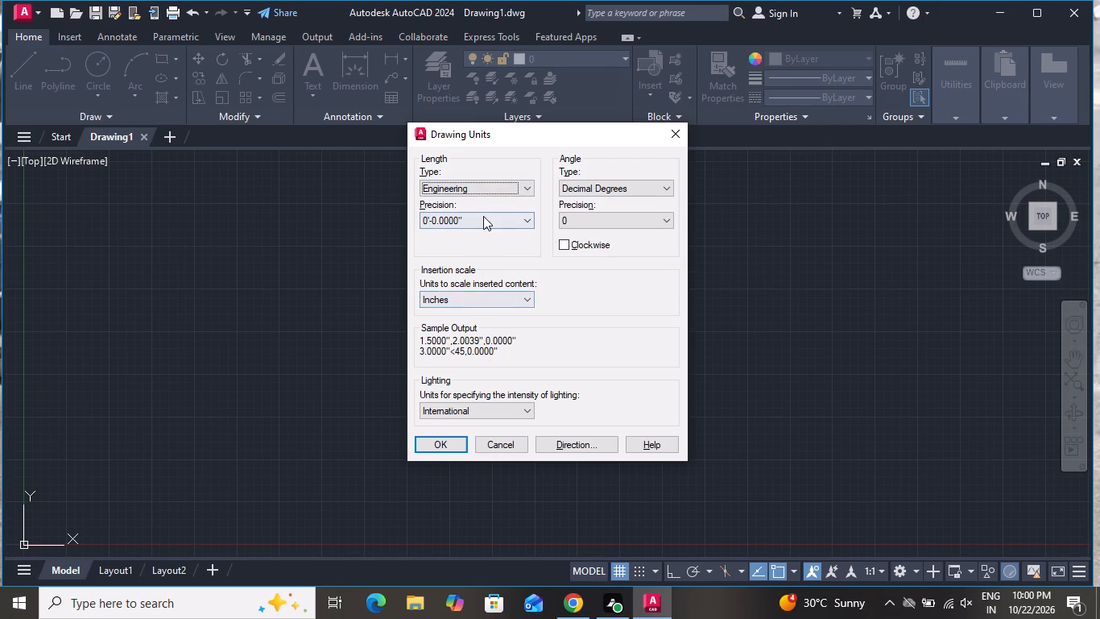
pyautogui.click(483, 216)
pyautogui.click(476, 237)
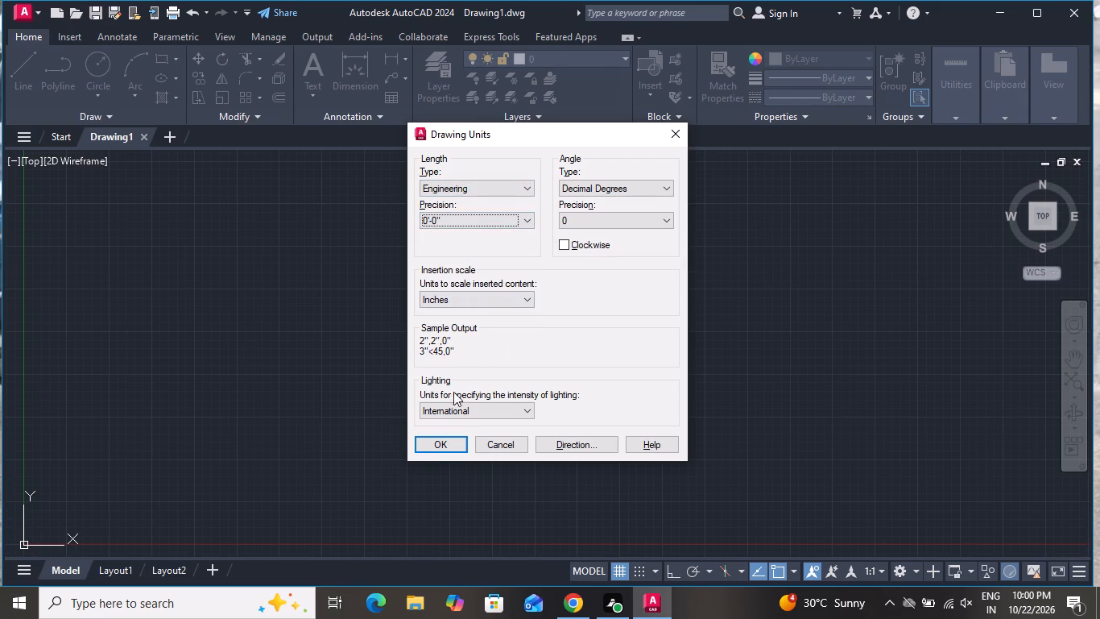
pyautogui.click(453, 444)
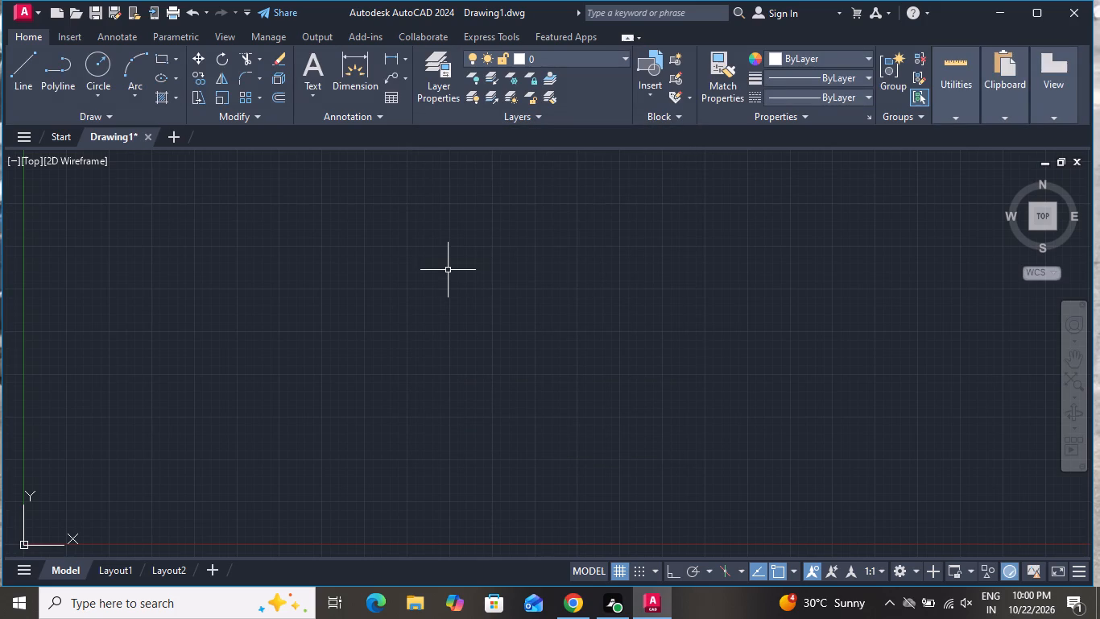
# Modify the Standard dimension style's primary units to Engineering with 0'-0" precision and set the style current.
pyautogui.write('d')
pyautogui.press('space')
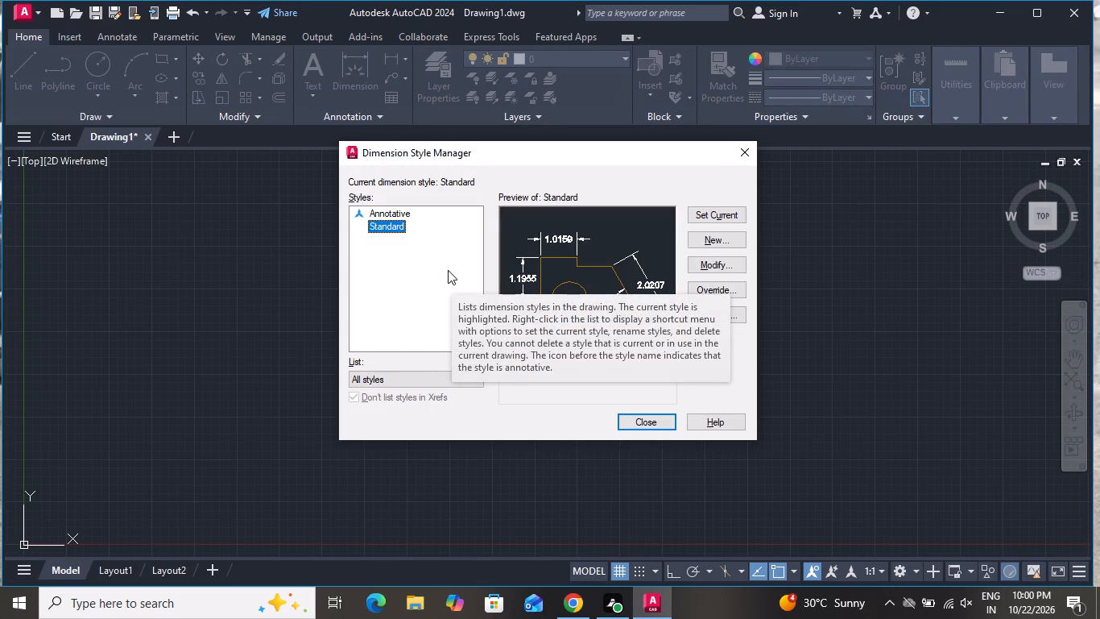
pyautogui.click(714, 261)
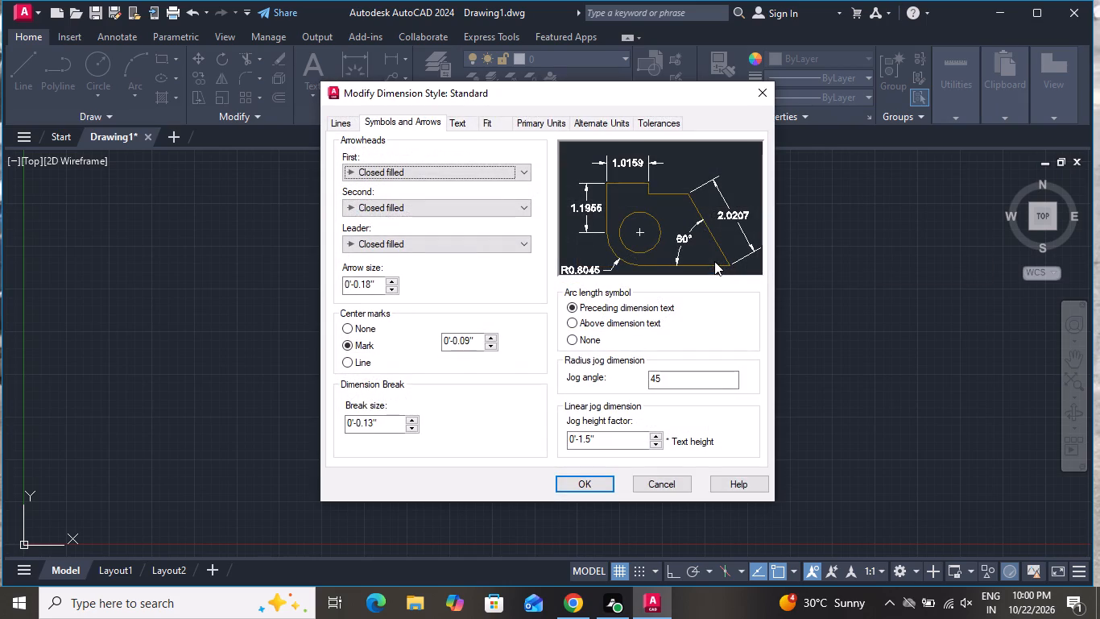
pyautogui.click(534, 123)
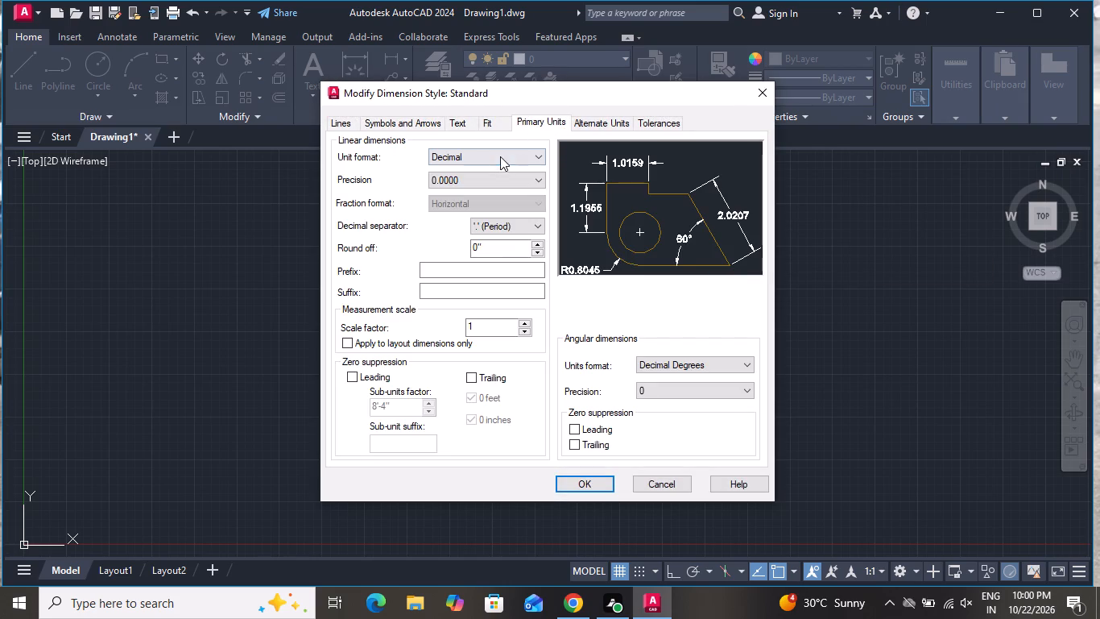
pyautogui.click(499, 158)
pyautogui.click(486, 195)
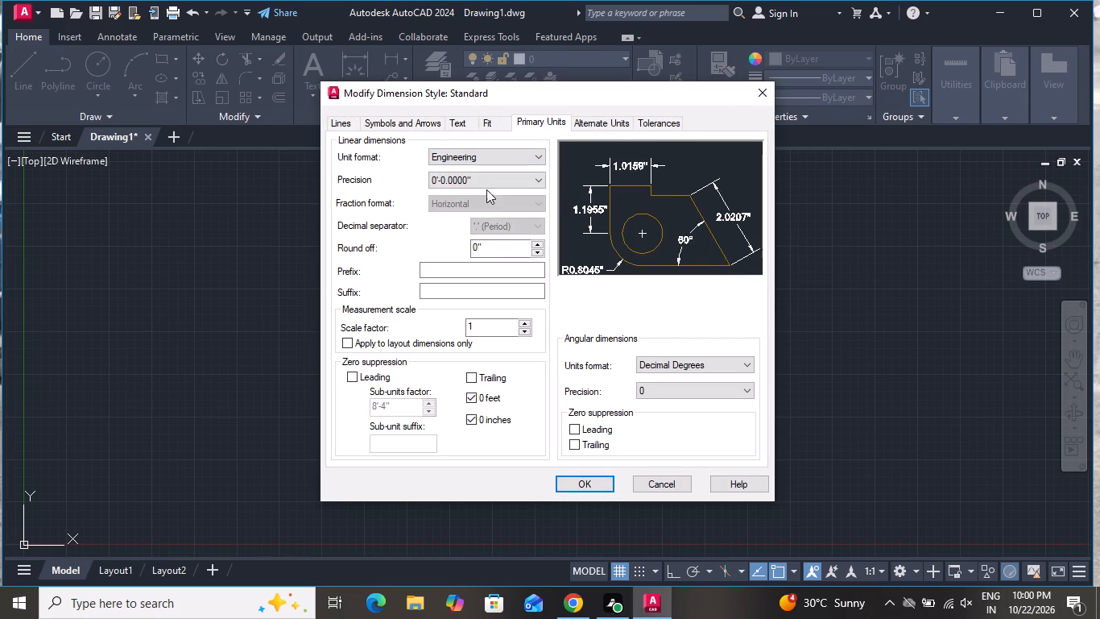
pyautogui.click(489, 182)
pyautogui.click(471, 186)
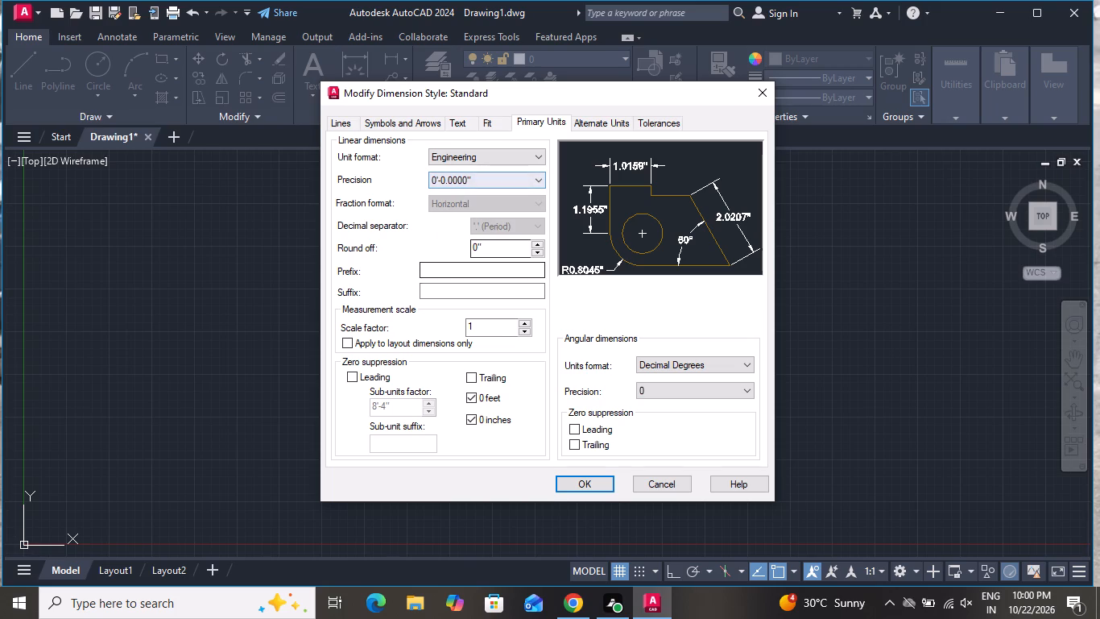
pyautogui.click(478, 193)
pyautogui.click(480, 185)
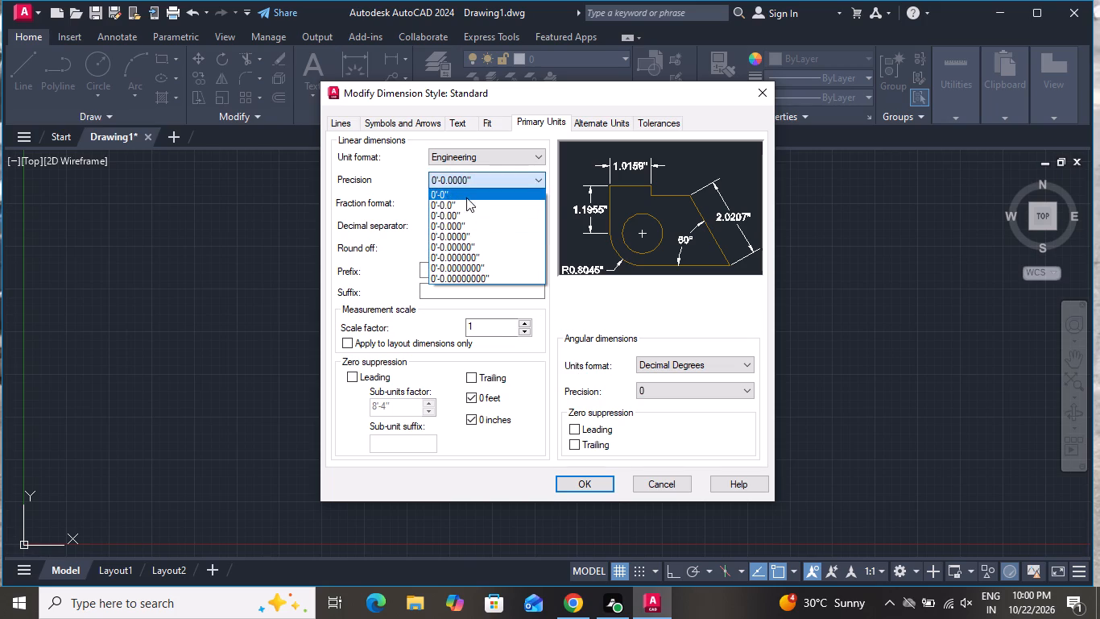
pyautogui.click(468, 196)
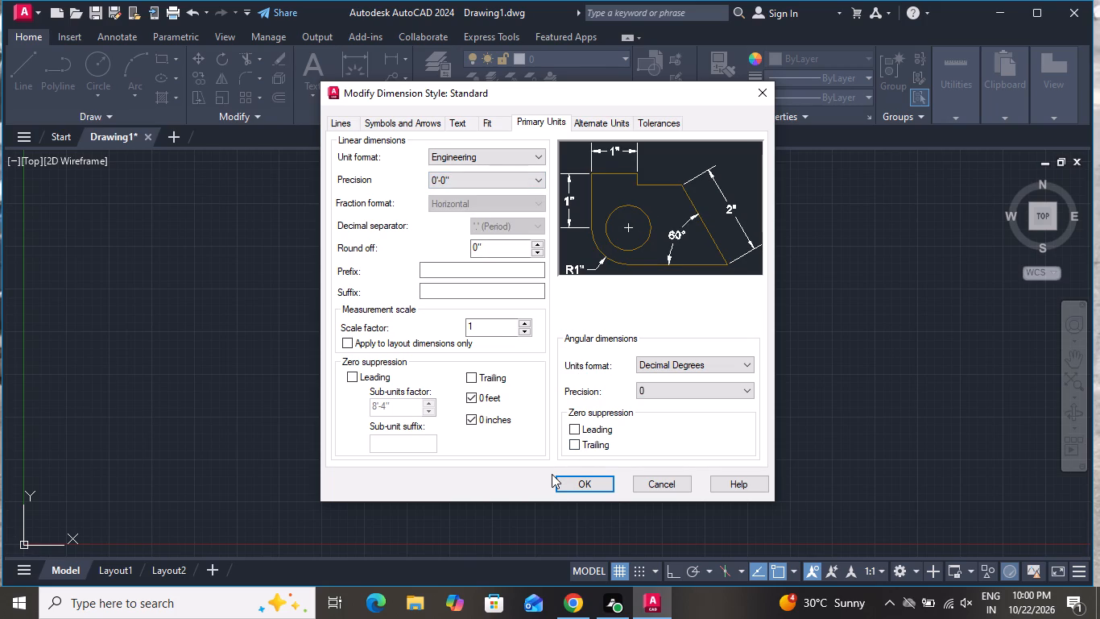
pyautogui.click(561, 481)
pyautogui.click(712, 214)
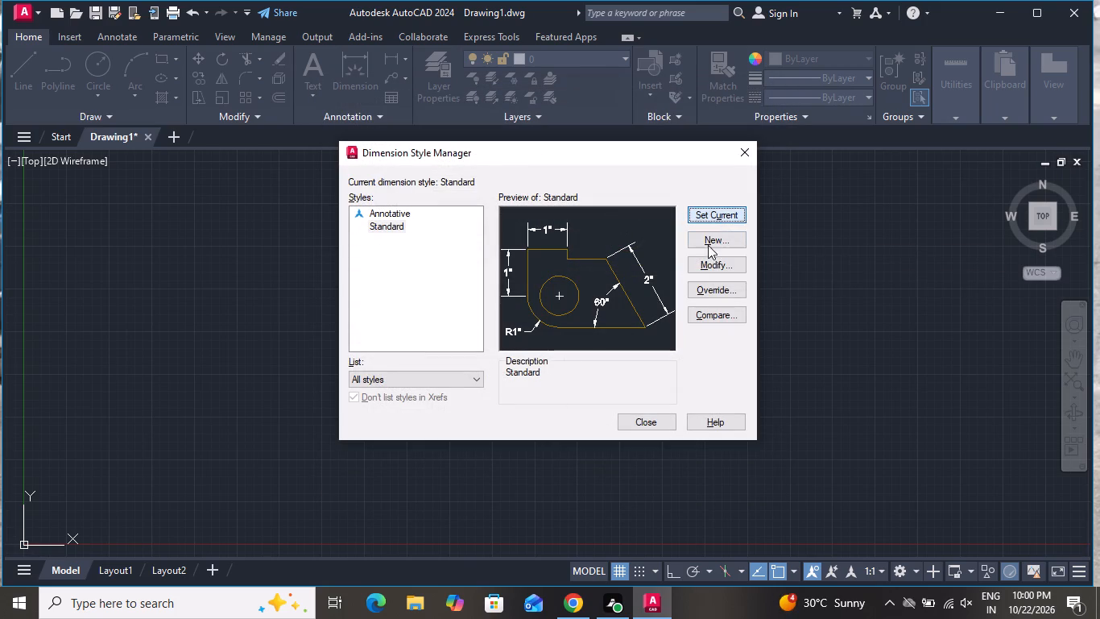
pyautogui.click(647, 418)
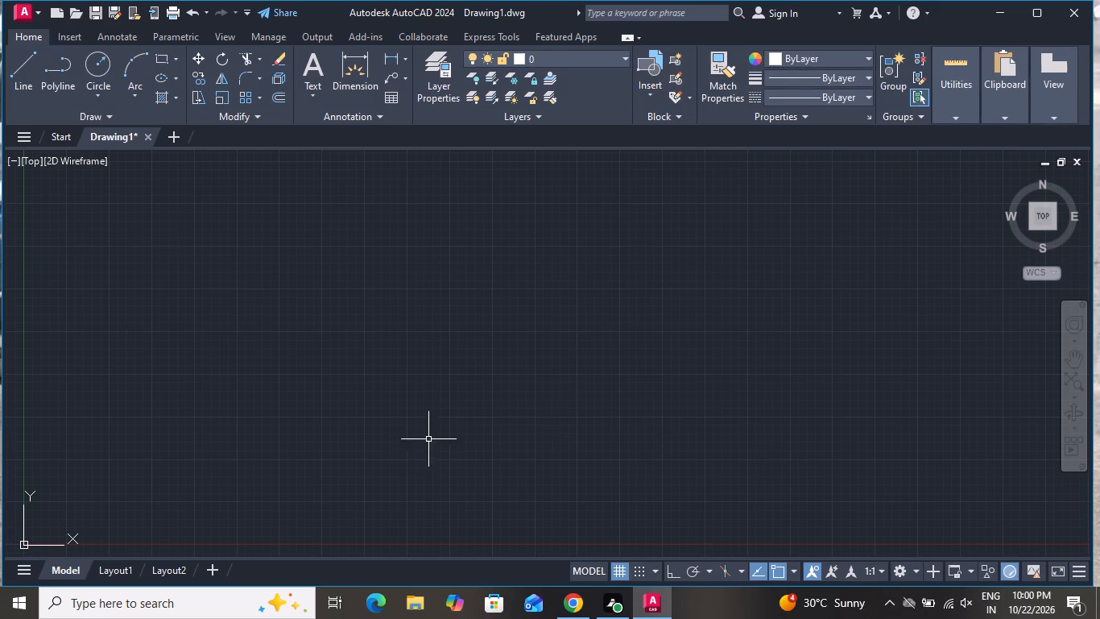
# Turn on ortho mode and draw a 35' vertical line upward near the origin.
pyautogui.click(32, 59)
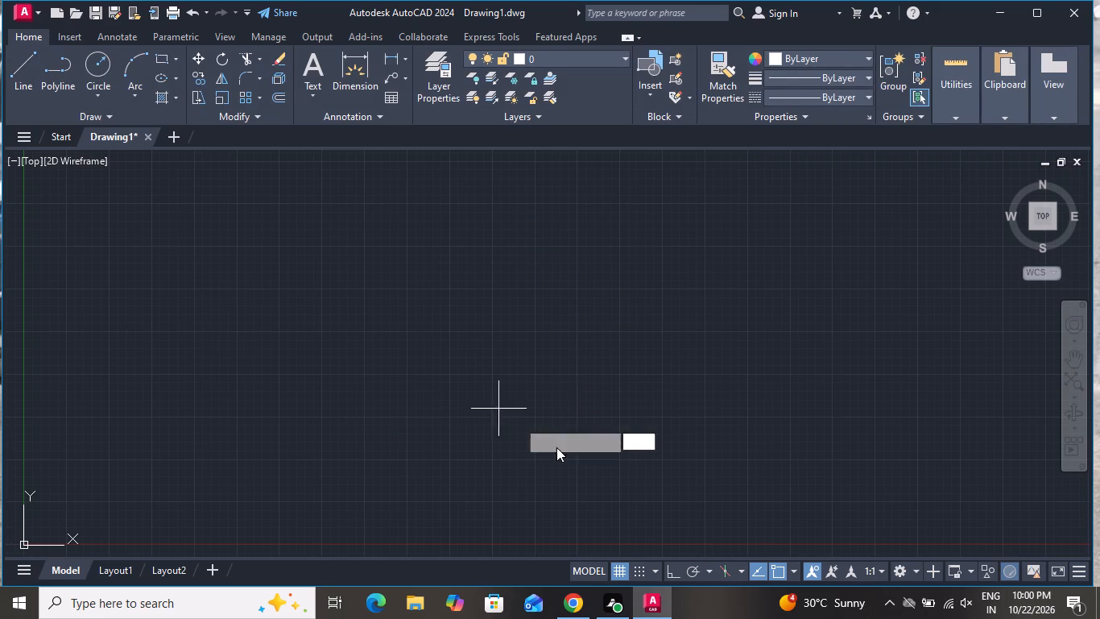
pyautogui.click(675, 574)
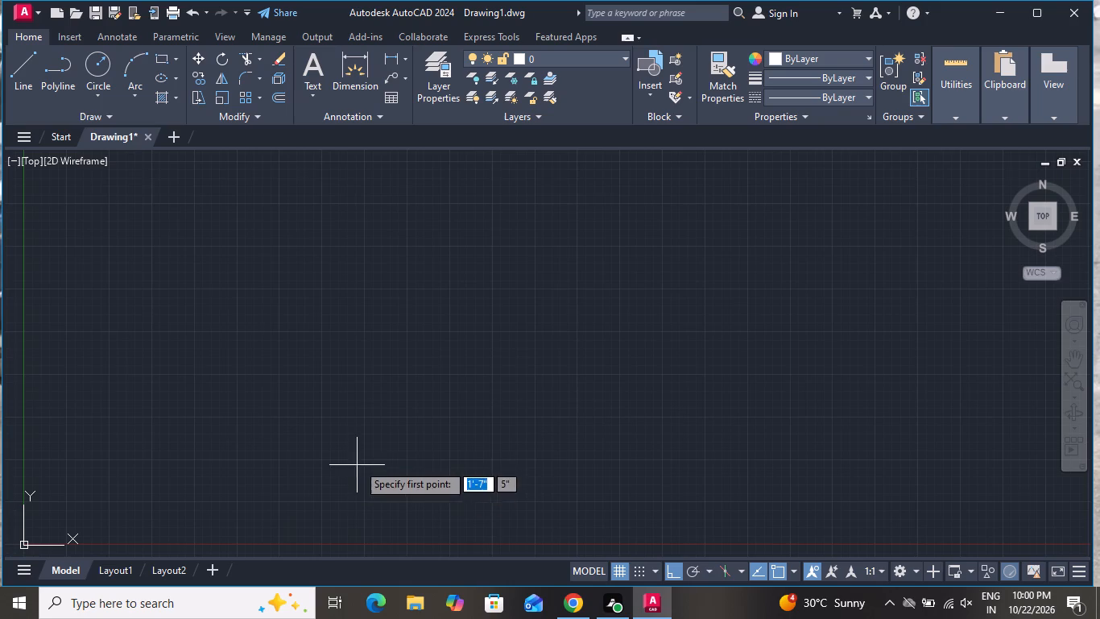
pyautogui.moveTo(374, 472); pyautogui.dragTo(382, 459)
pyautogui.write('35')
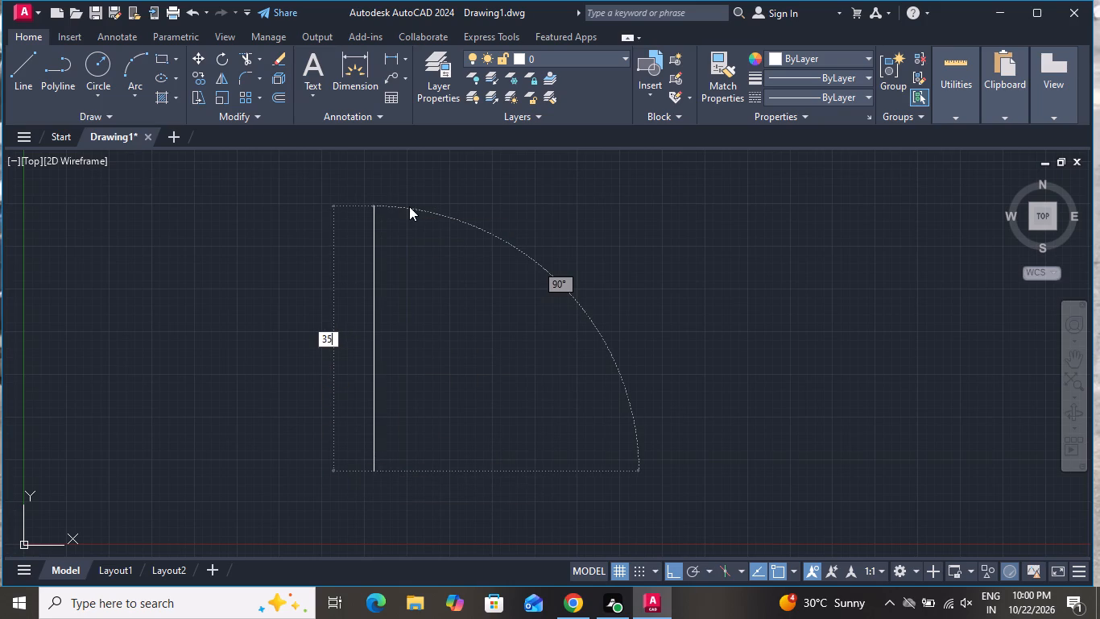
pyautogui.press("'")
pyautogui.press('Return')
pyautogui.scroll(-3, 456, 377)
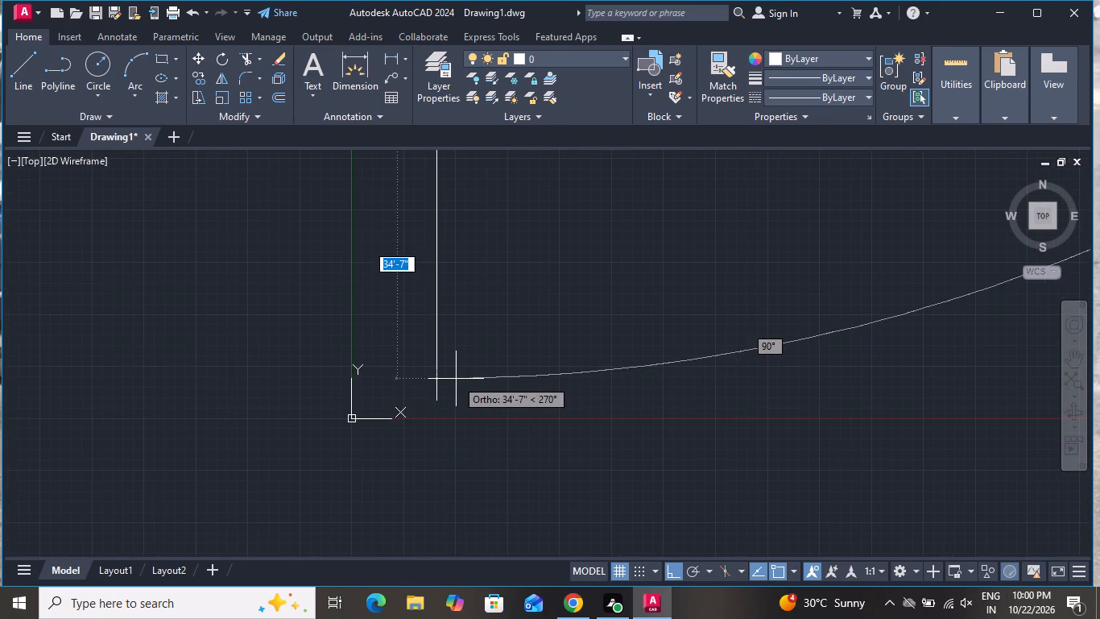
pyautogui.rightClick(456, 379)
pyautogui.click(485, 402)
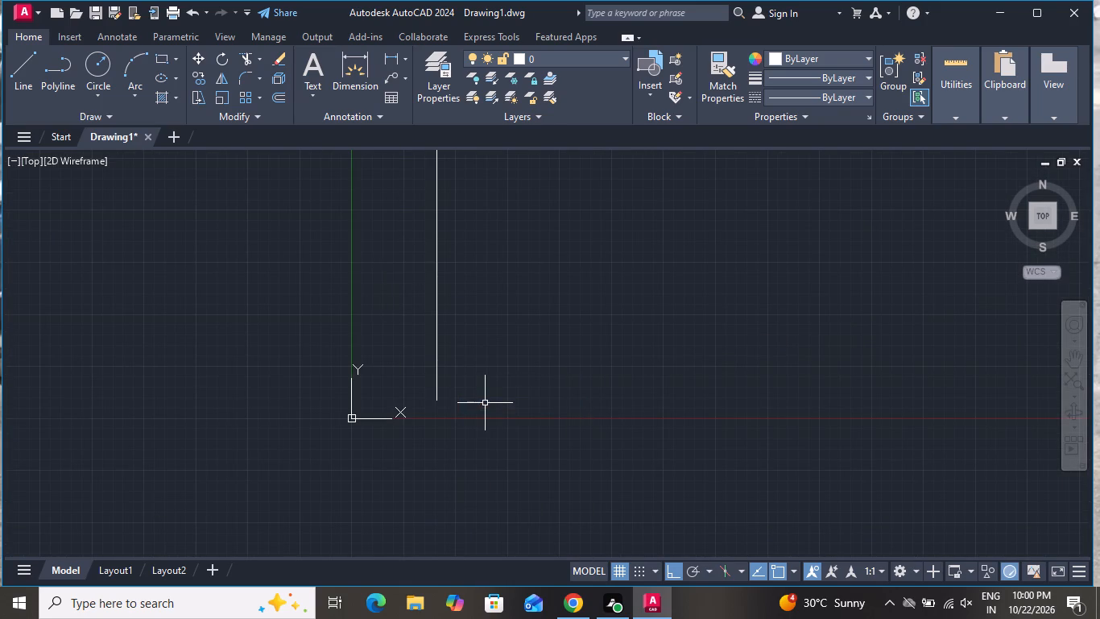
# Draw a closed rectangle 20' wide and 35' high from four lines in an empty area away from the first line.
pyautogui.press('z')
pyautogui.press('space')
pyautogui.write('a')
pyautogui.press('space')
pyautogui.scroll(-3, 349, 503)
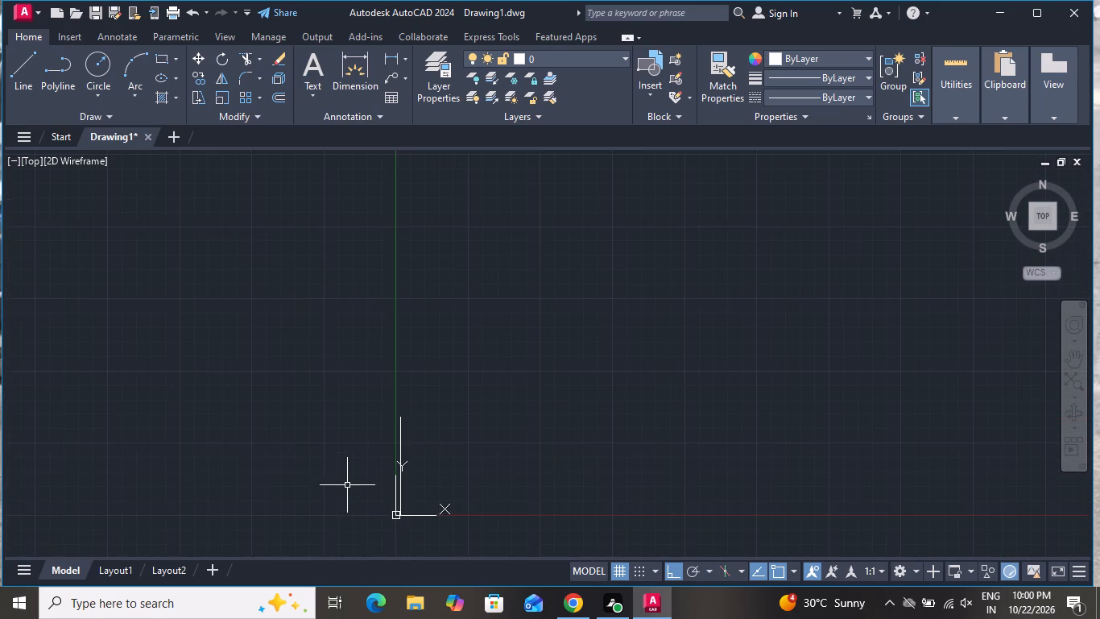
pyautogui.scroll(-1, 348, 480)
pyautogui.scroll(2, 913, 260)
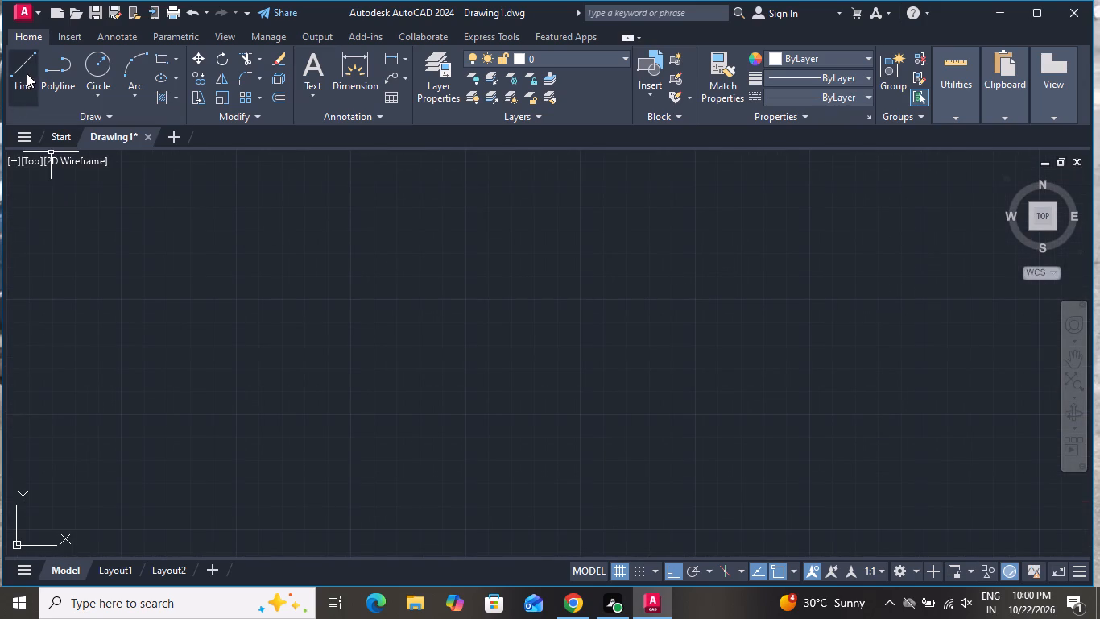
pyautogui.click(27, 73)
pyautogui.click(288, 531)
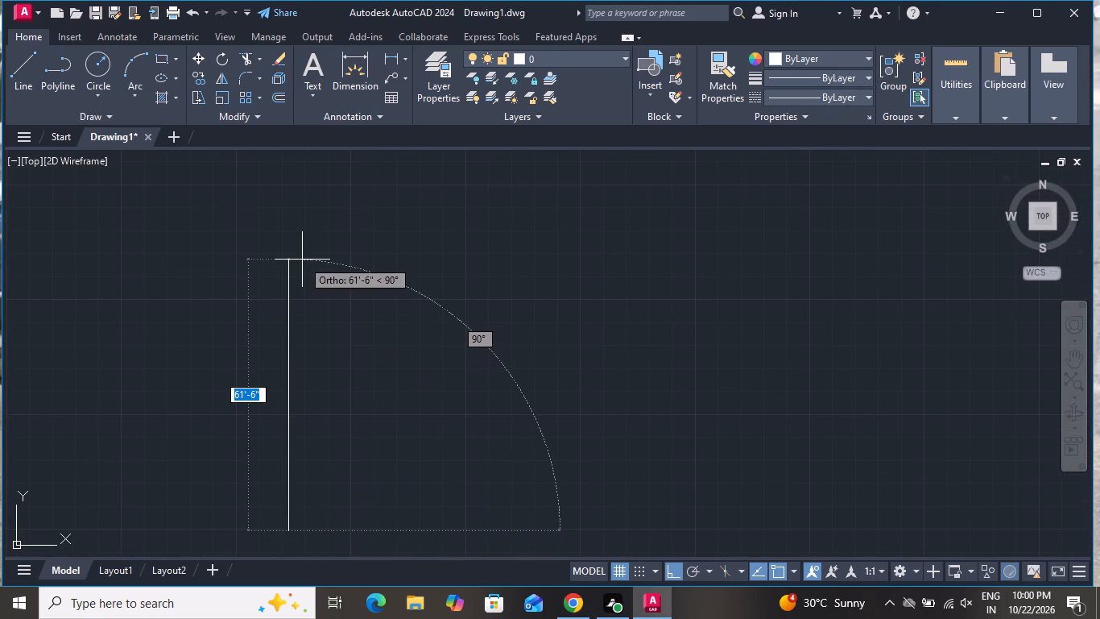
pyautogui.write("35'")
pyautogui.press('Return')
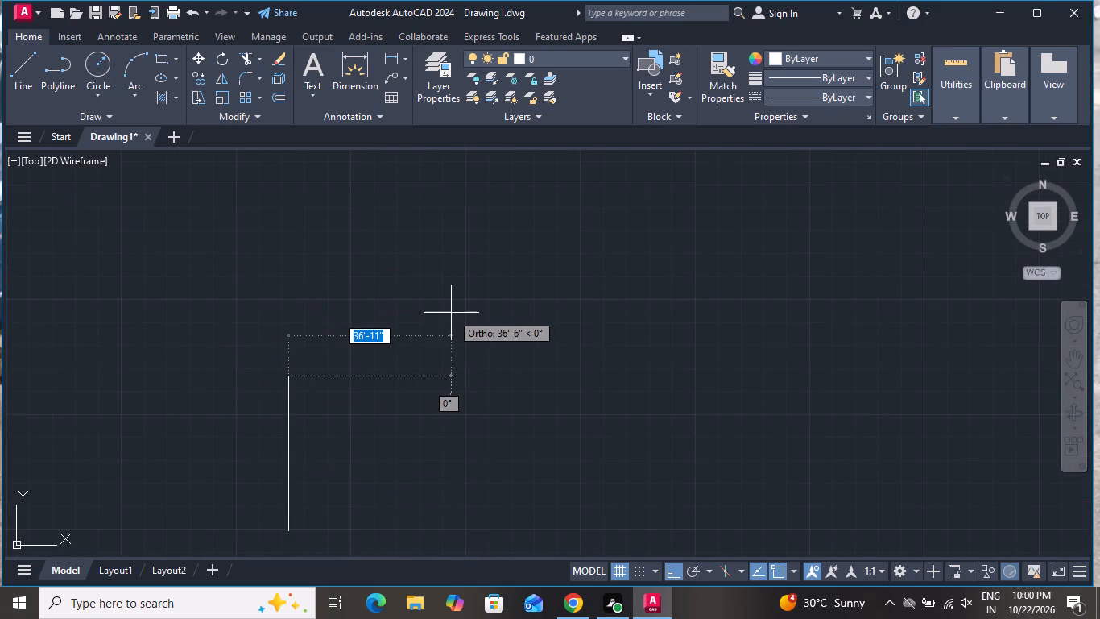
pyautogui.press('2')
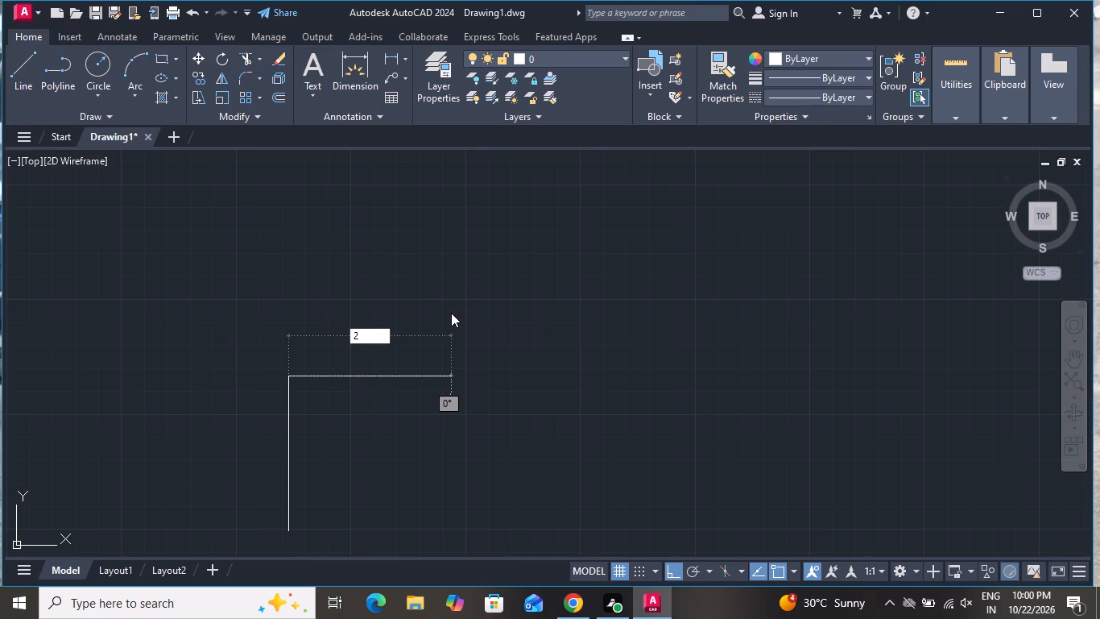
pyautogui.press('0')
pyautogui.press("'")
pyautogui.press('Return')
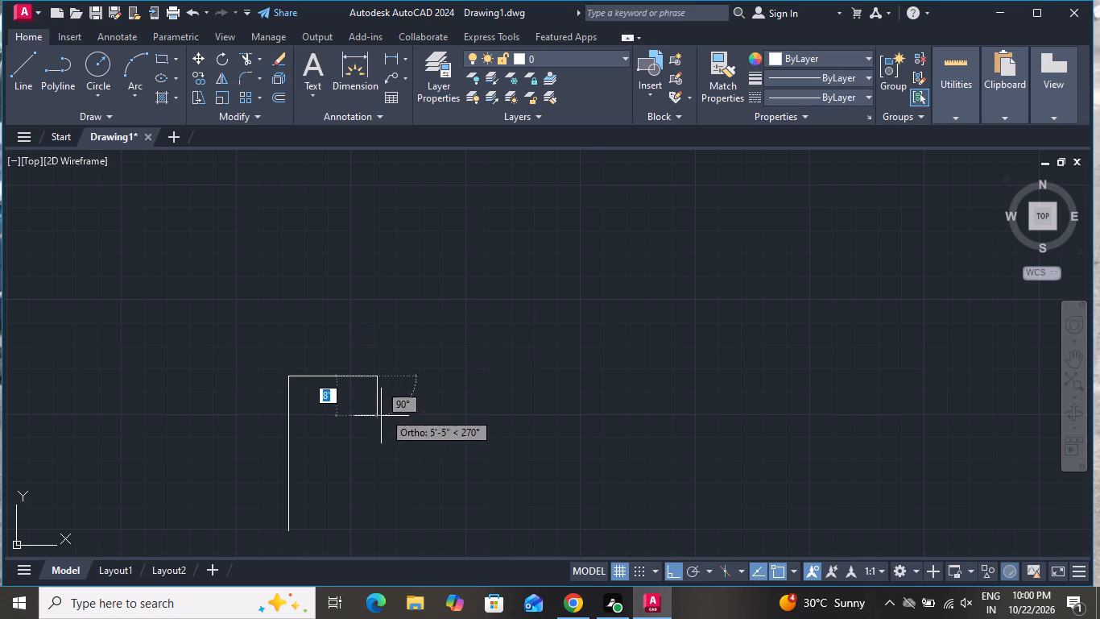
pyautogui.write('35')
pyautogui.press("'")
pyautogui.press('Return')
pyautogui.scroll(-1, 380, 472)
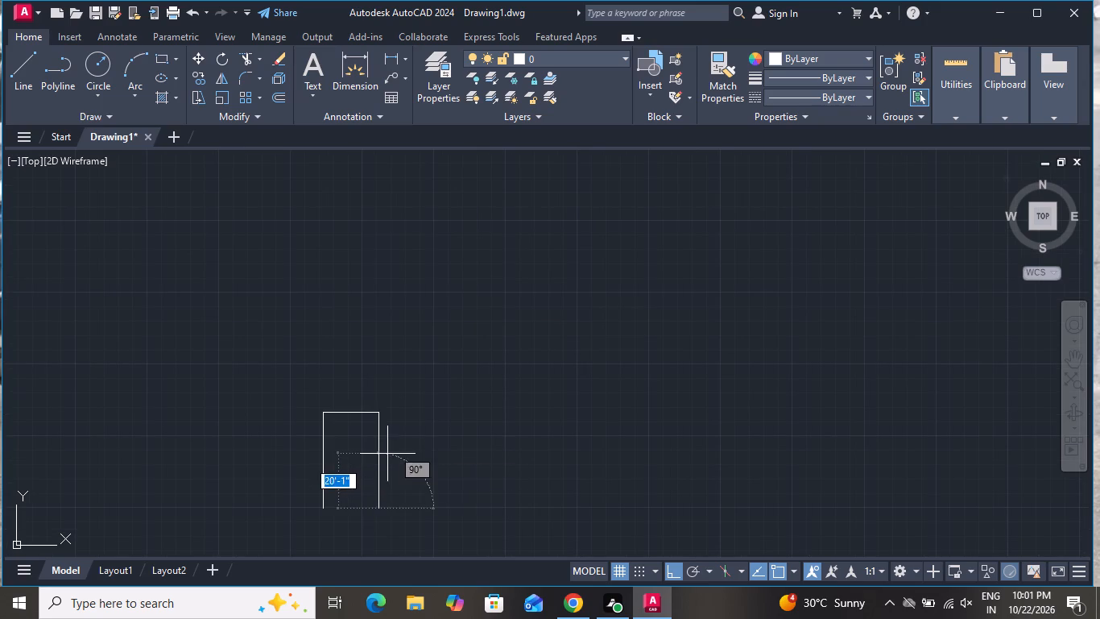
pyautogui.write("20'")
pyautogui.press('Return')
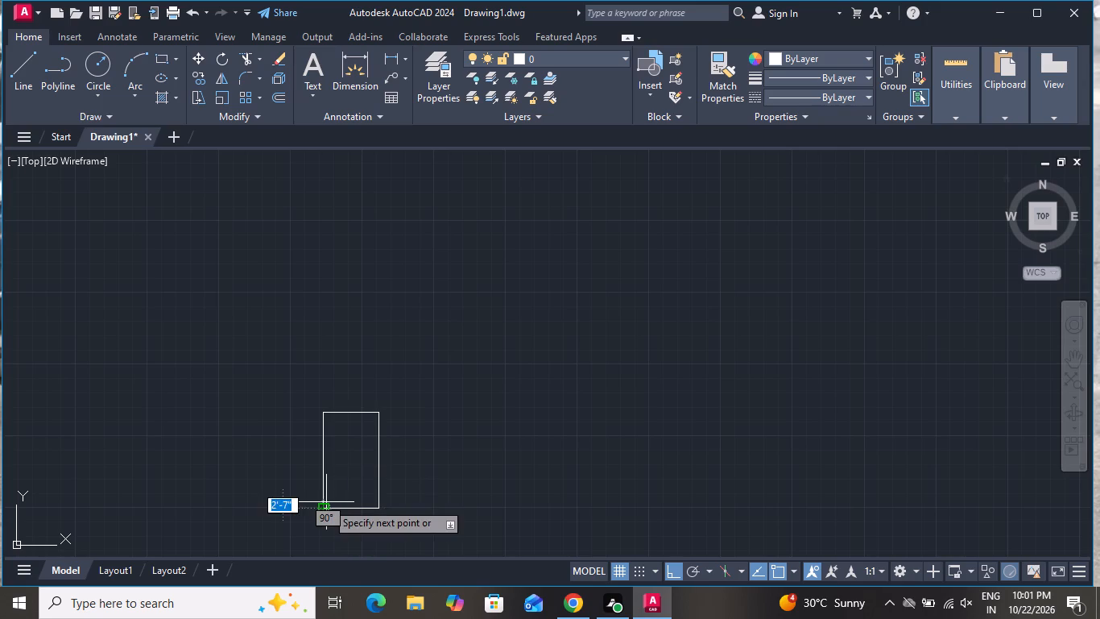
pyautogui.rightClick(288, 398)
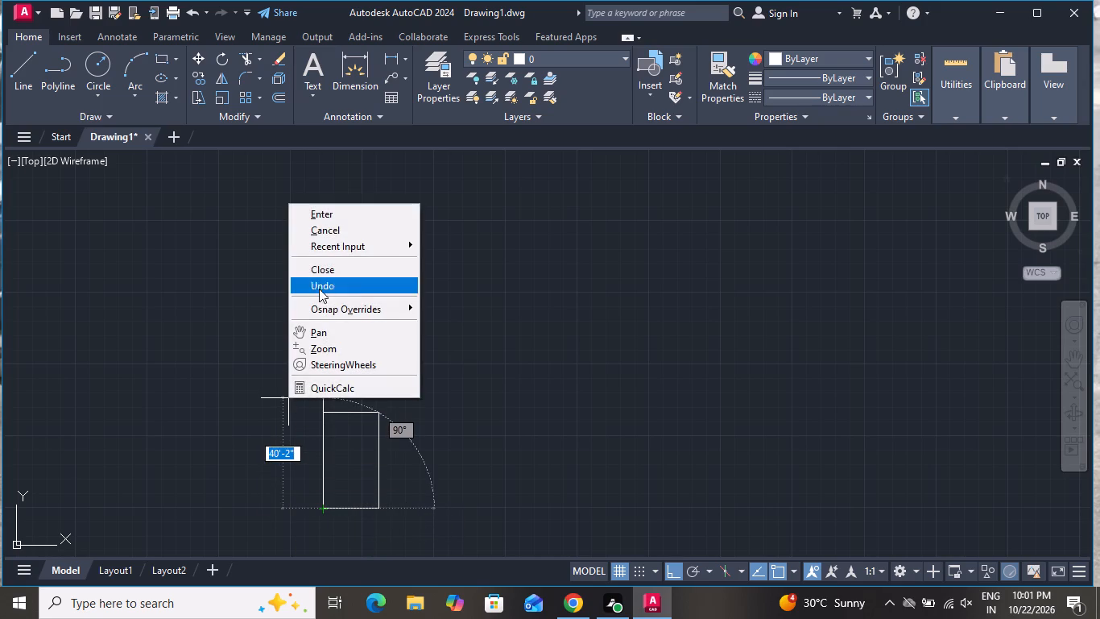
pyautogui.click(327, 231)
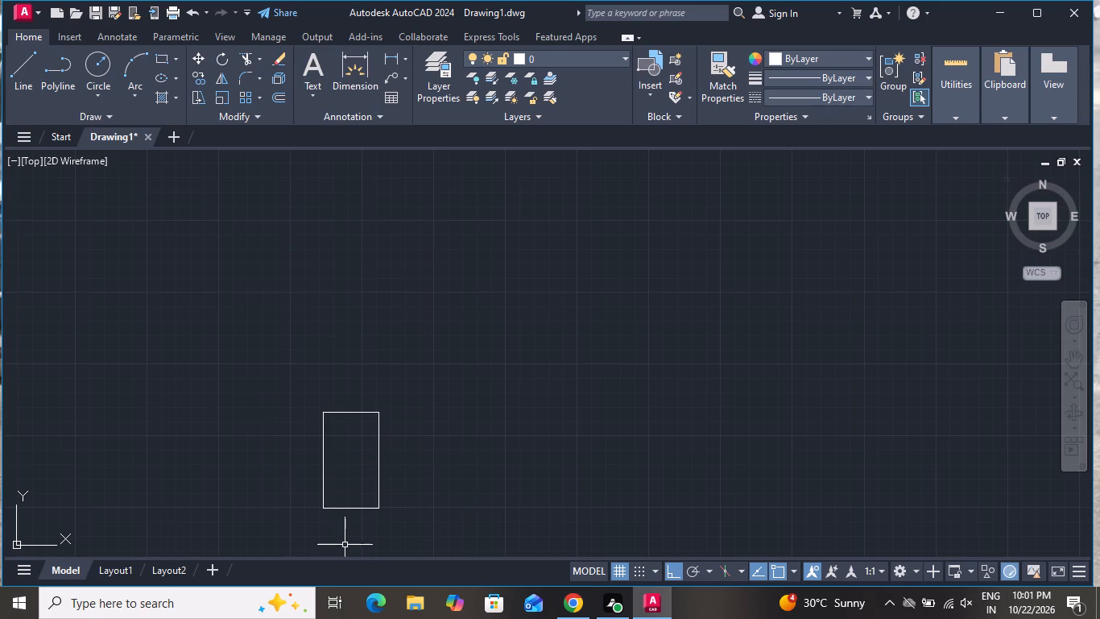
# Offset all four sides of the 20' by 35' rectangle 6" inward to form the outer wall thickness.
pyautogui.scroll(2, 346, 530)
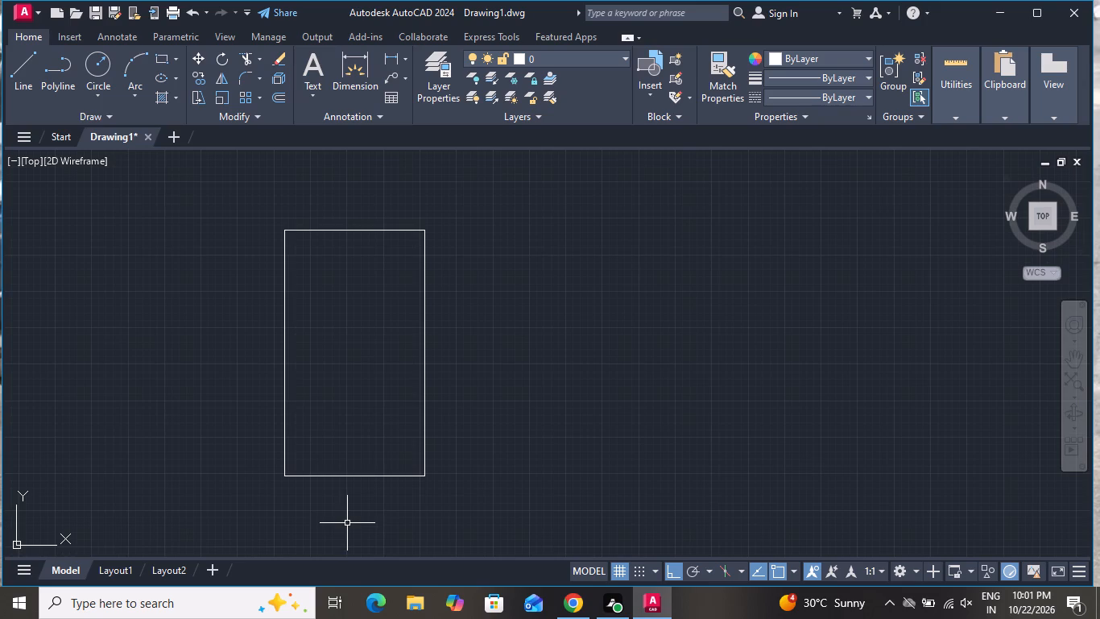
pyautogui.press('o')
pyautogui.press('space')
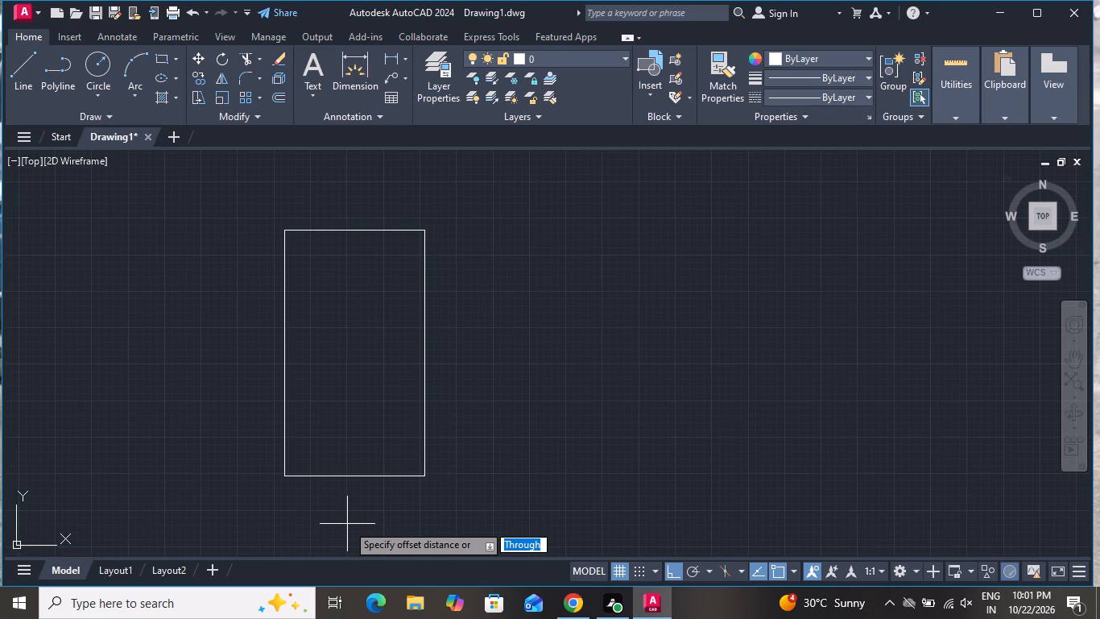
pyautogui.press('6')
pyautogui.hotkey('shift', '"')
pyautogui.press('Return')
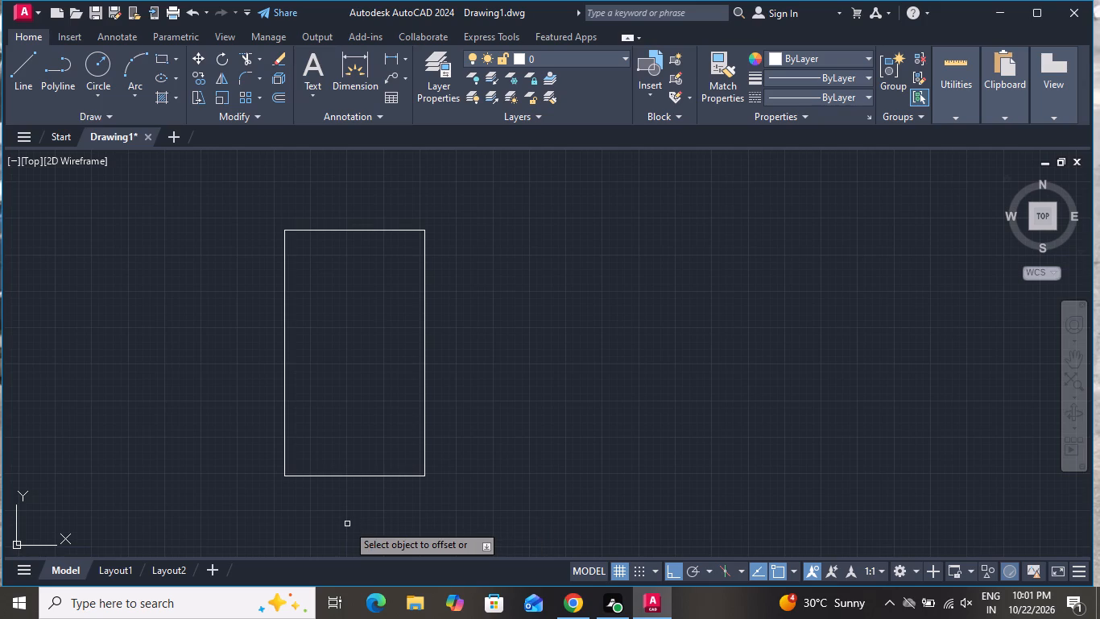
pyautogui.click(372, 229)
pyautogui.click(372, 285)
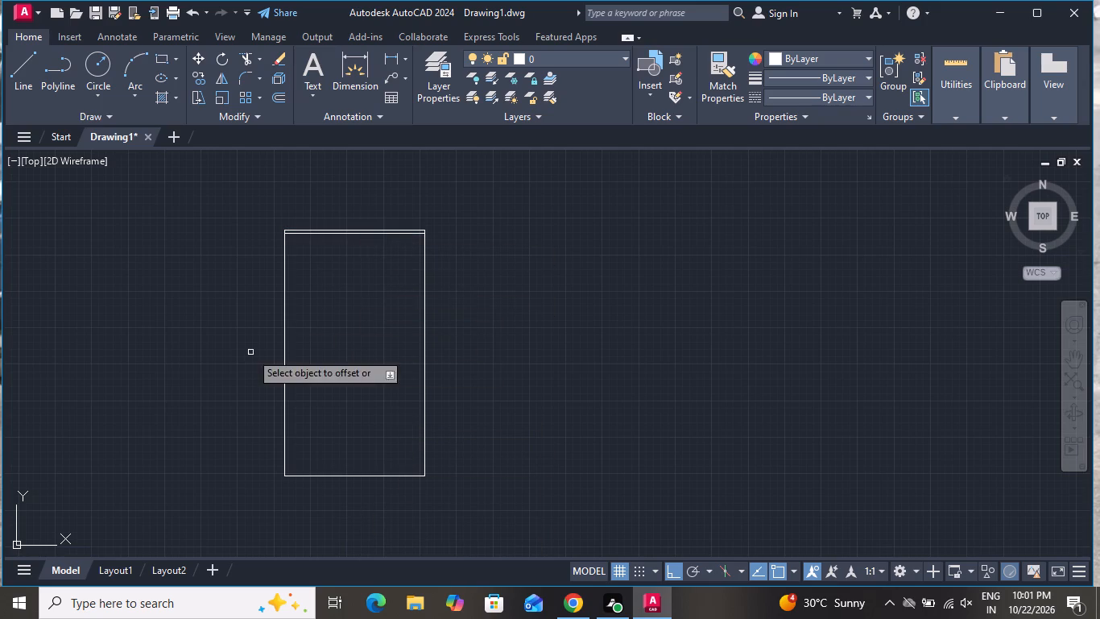
pyautogui.click(285, 369)
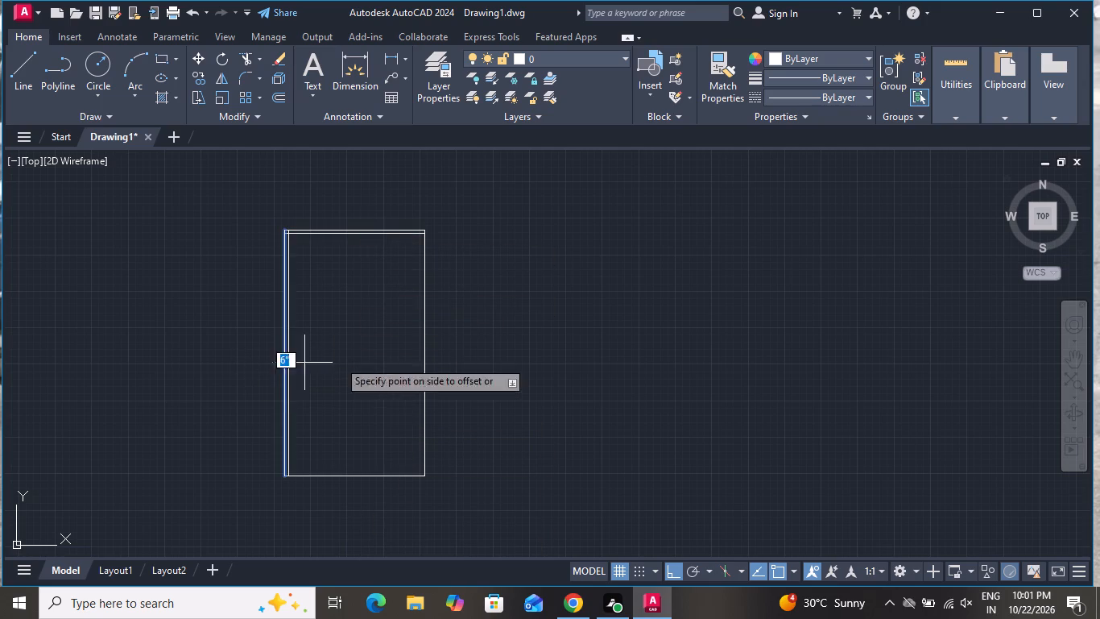
pyautogui.click(424, 359)
pyautogui.click(424, 359)
pyautogui.click(359, 364)
pyautogui.click(350, 476)
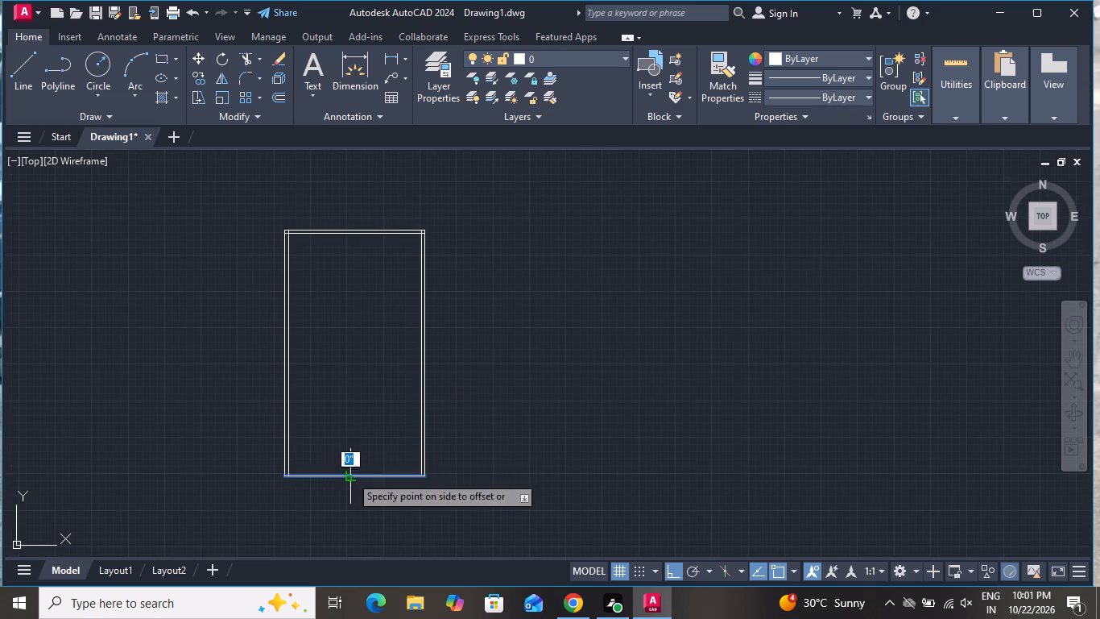
pyautogui.click(349, 455)
pyautogui.rightClick(349, 455)
pyautogui.click(428, 305)
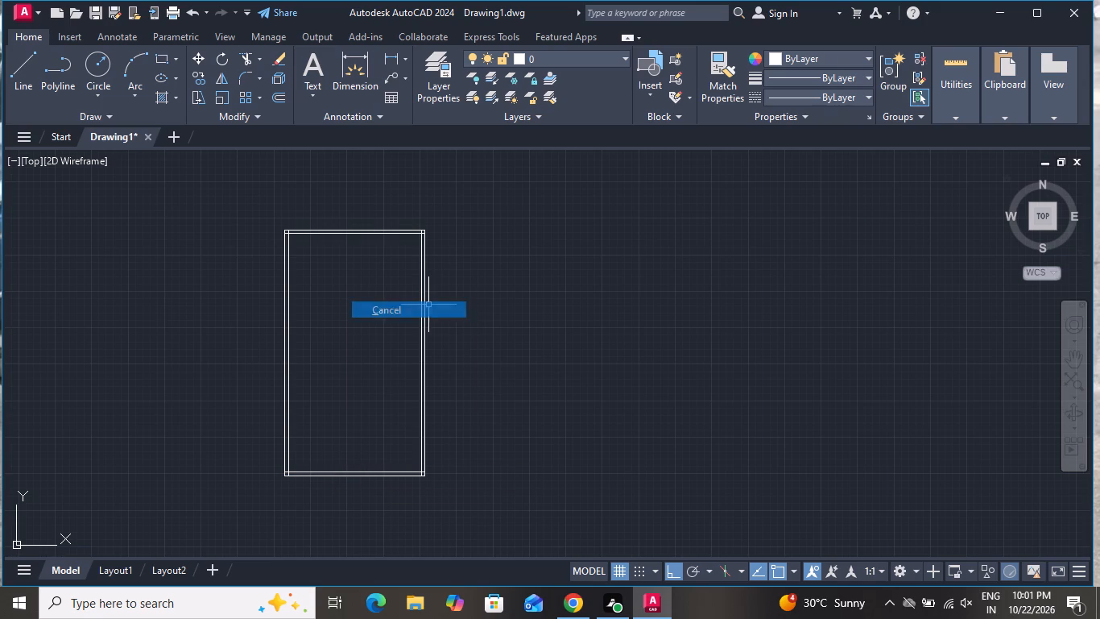
# Trim the overlapping inner line ends at the top-left wall corner of the plan.
pyautogui.click(247, 56)
pyautogui.scroll(3, 304, 210)
pyautogui.scroll(1, 225, 301)
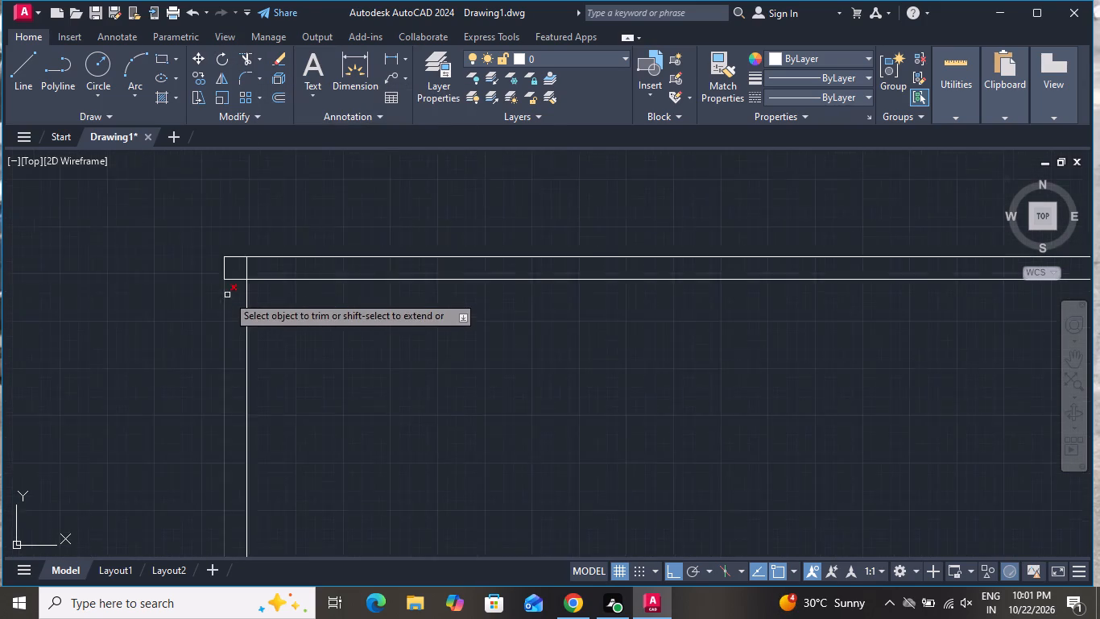
pyautogui.scroll(2, 227, 295)
pyautogui.click(247, 271)
pyautogui.click(249, 243)
pyautogui.click(255, 231)
pyautogui.click(301, 226)
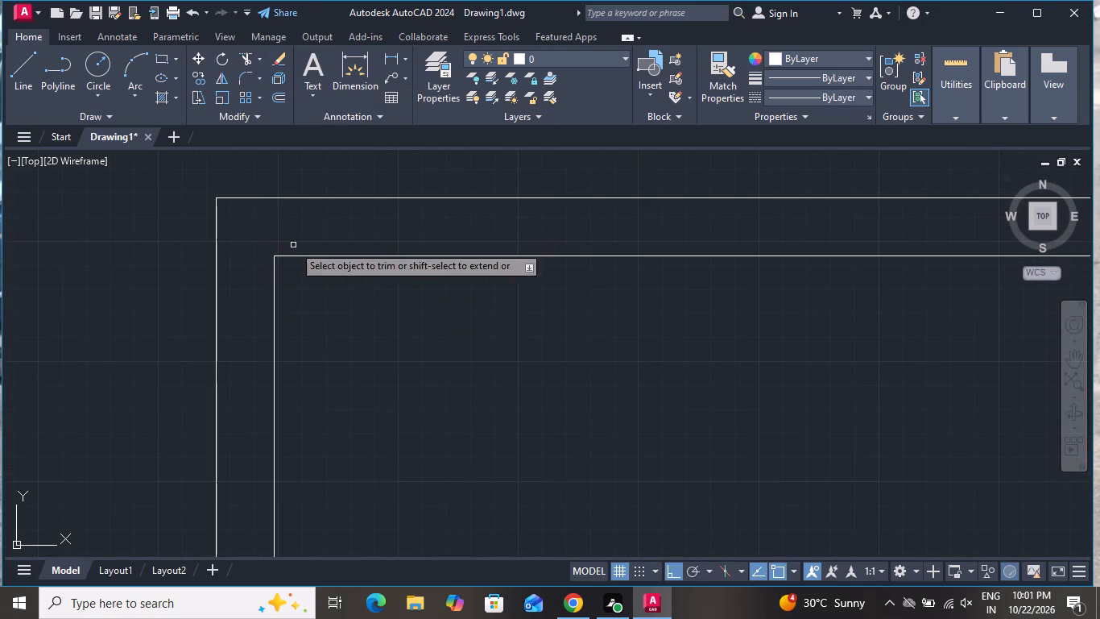
# Trim the overlapping inner line ends at the top-right wall corner of the plan.
pyautogui.scroll(-5, 311, 326)
pyautogui.scroll(4, 511, 318)
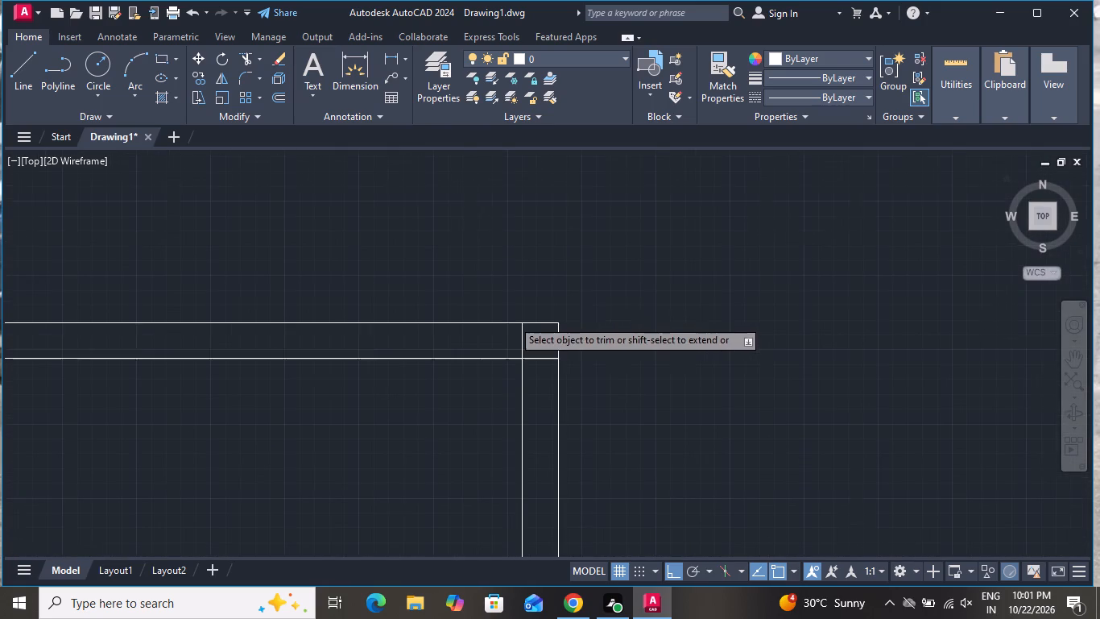
pyautogui.click(536, 343)
pyautogui.click(507, 348)
pyautogui.click(535, 339)
pyautogui.click(542, 407)
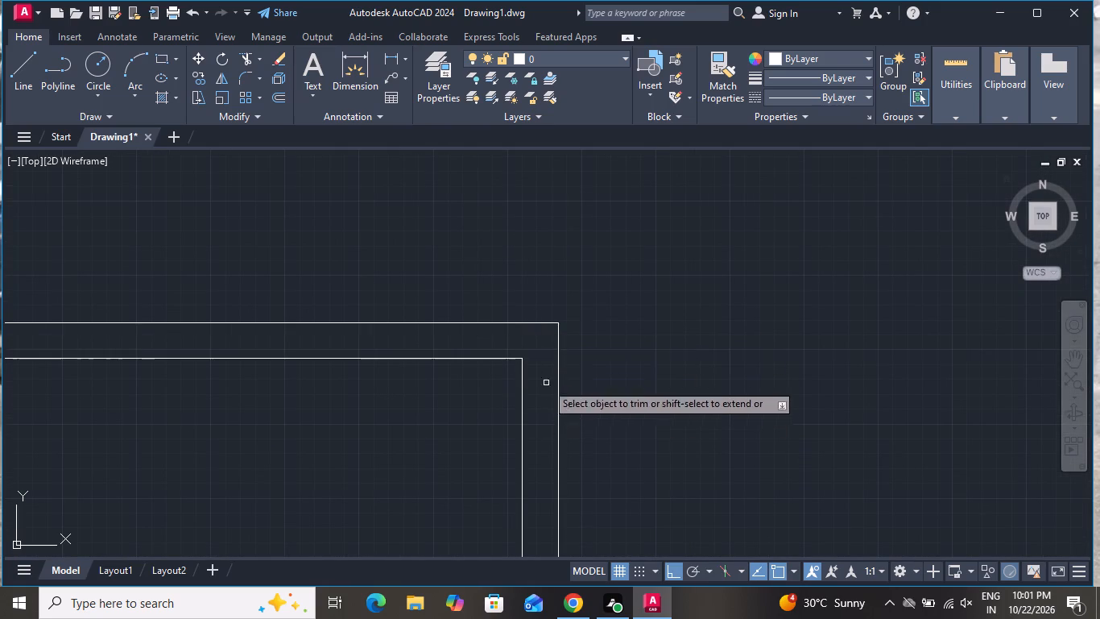
# Trim the overlapping inner line ends at the bottom-right wall corner of the plan.
pyautogui.scroll(-6, 547, 285)
pyautogui.scroll(3, 565, 413)
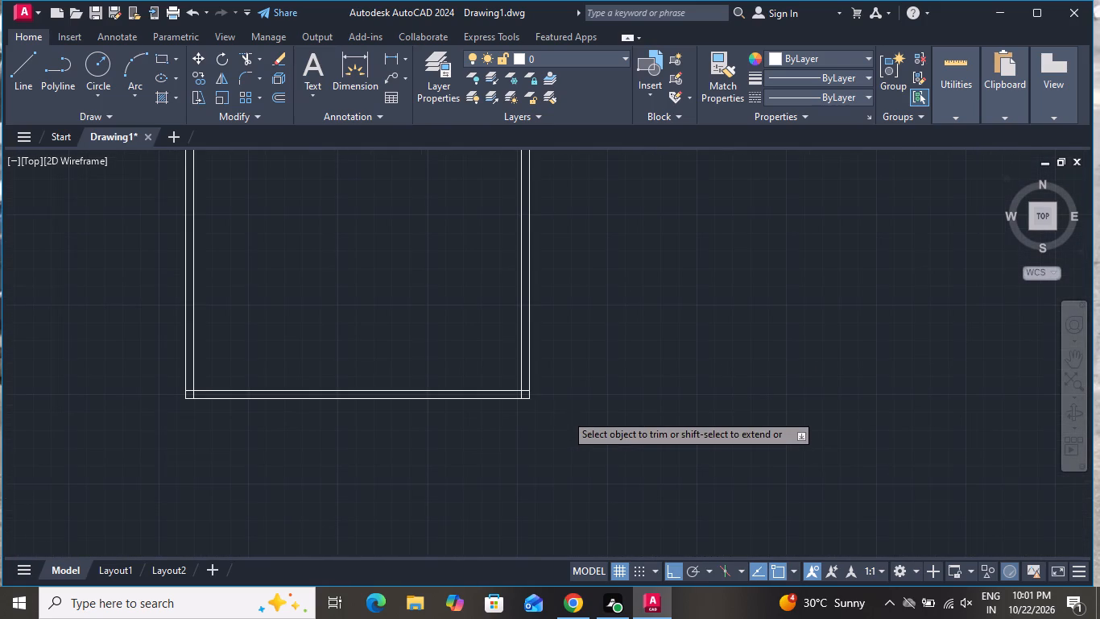
pyautogui.scroll(4, 530, 388)
pyautogui.click(494, 422)
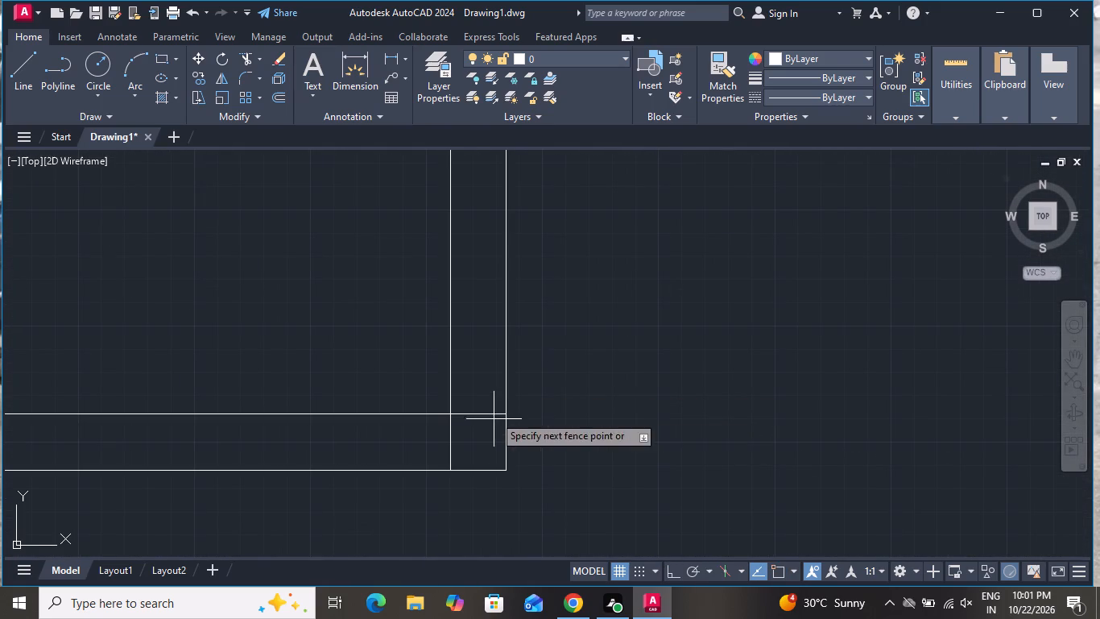
pyautogui.click(494, 394)
pyautogui.click(472, 430)
pyautogui.click(409, 438)
# Trim the overlapping inner line ends at the bottom-left wall corner and end the Trim command.
pyautogui.scroll(-2, 567, 434)
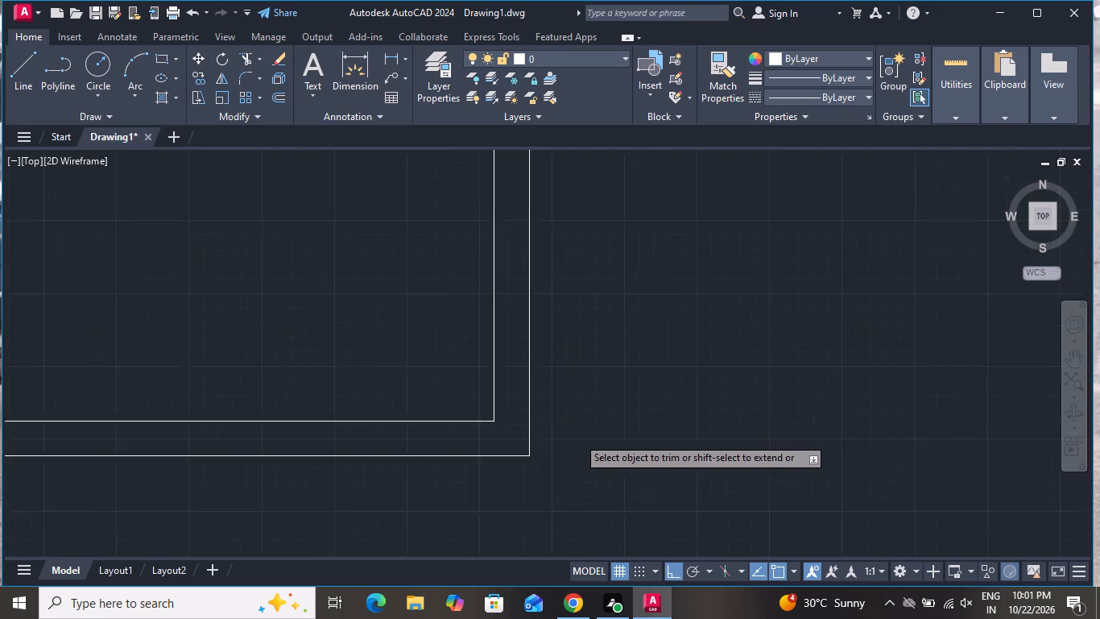
pyautogui.scroll(-3, 582, 438)
pyautogui.scroll(3, 366, 435)
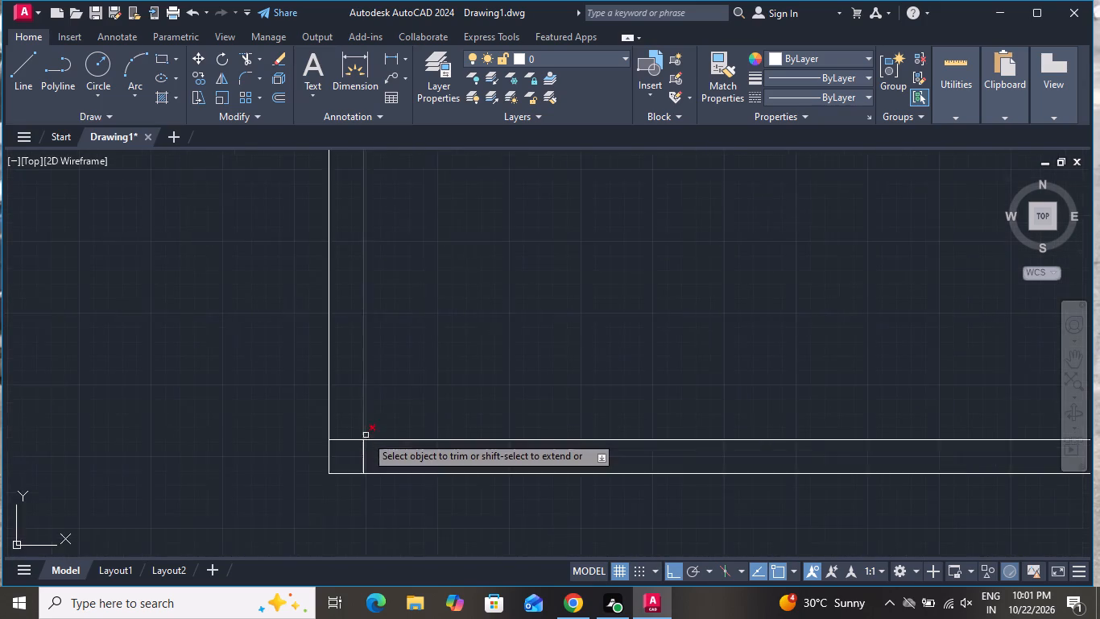
pyautogui.scroll(2, 366, 435)
pyautogui.click(339, 439)
pyautogui.doubleClick(339, 459)
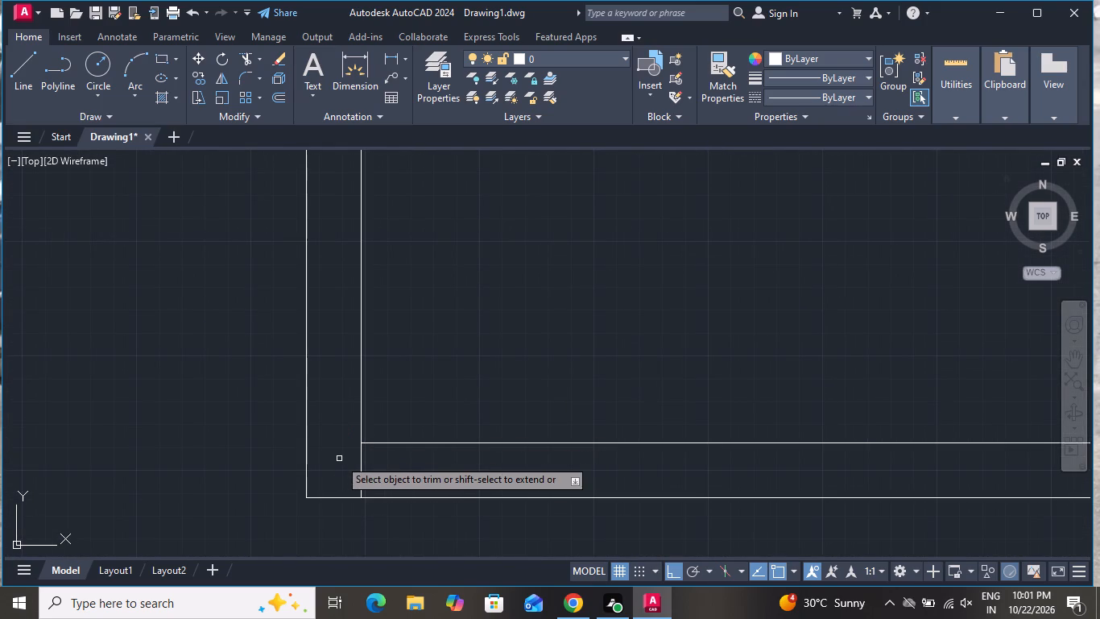
pyautogui.click(384, 456)
pyautogui.click(357, 460)
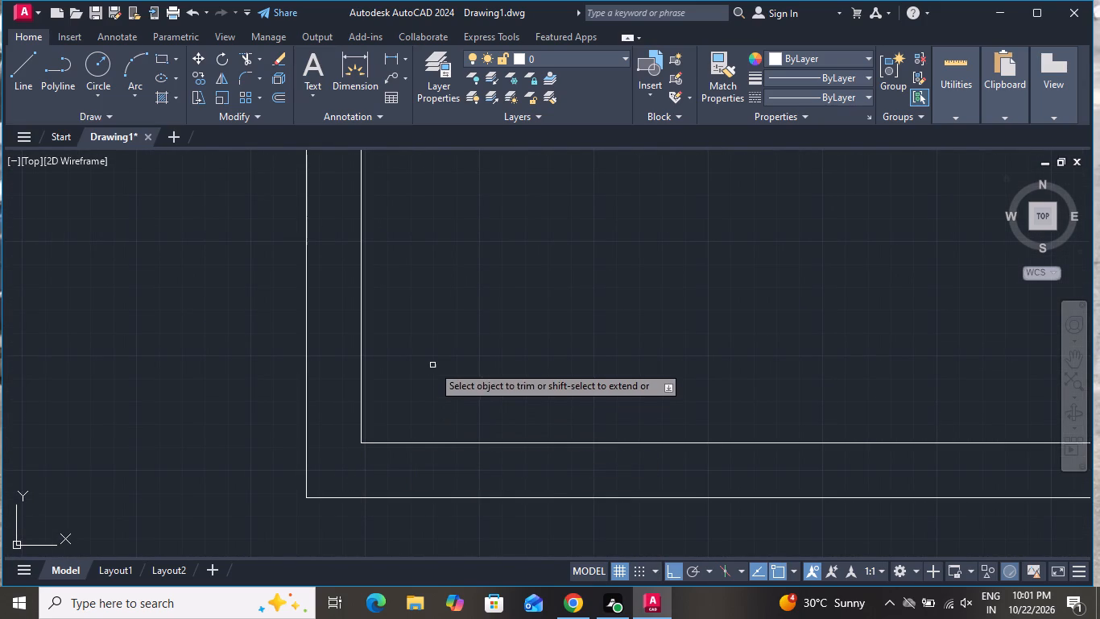
pyautogui.rightClick(432, 364)
pyautogui.click(454, 387)
# Using through-point offsets, create a vertical partition line from the left inner wall and a horizontal one 3'6" below the top inner wall.
pyautogui.scroll(-3, 460, 393)
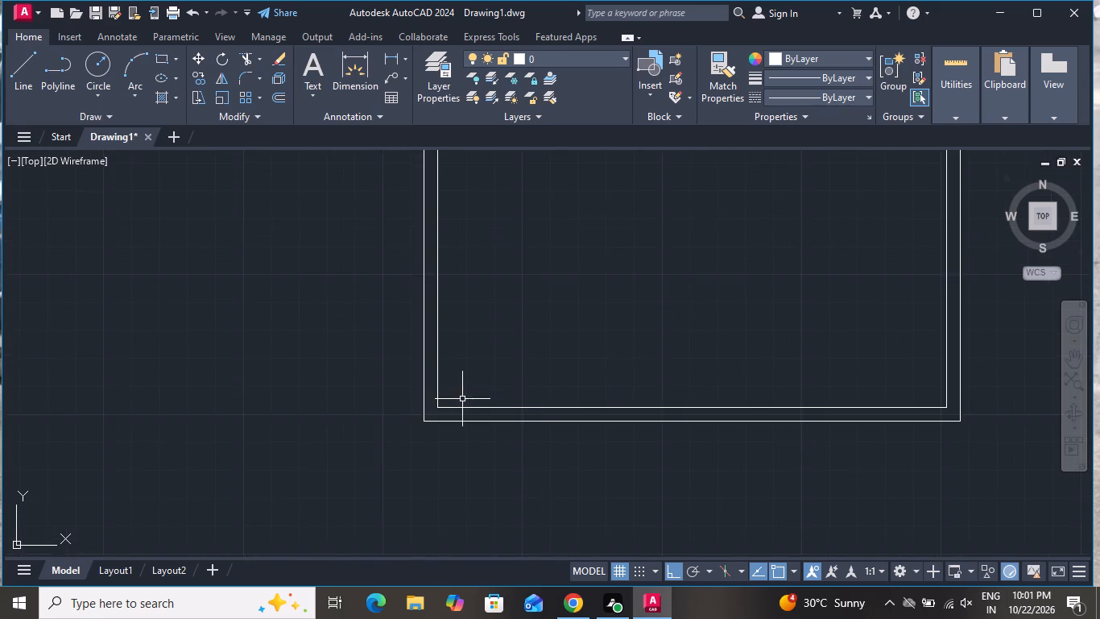
pyautogui.scroll(-4, 462, 399)
pyautogui.scroll(2, 549, 277)
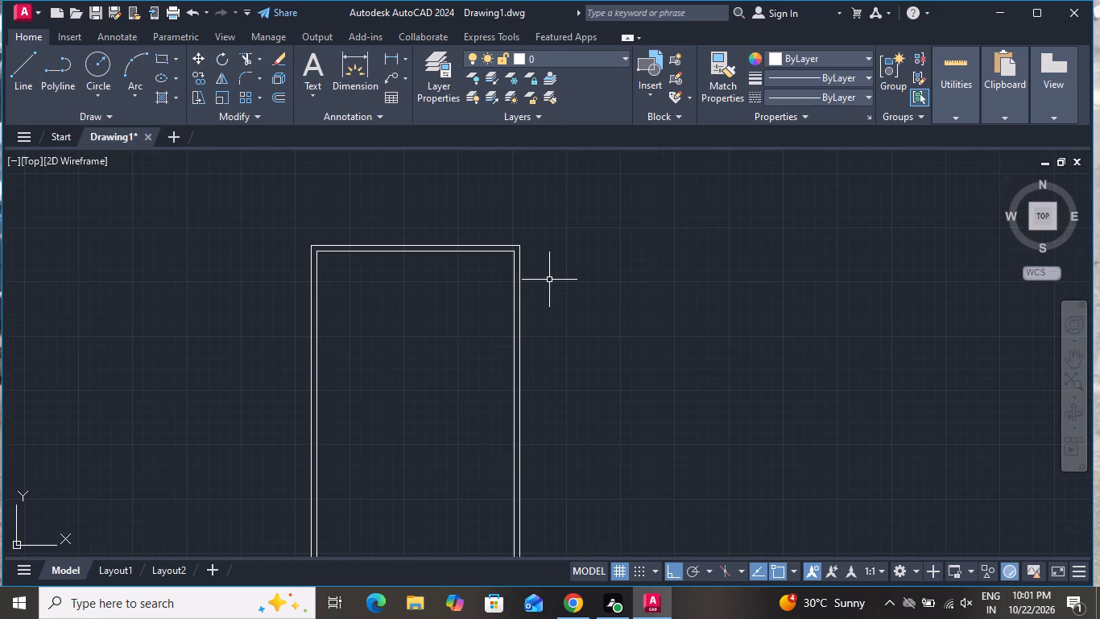
pyautogui.write('o')
pyautogui.press('space')
pyautogui.write('t')
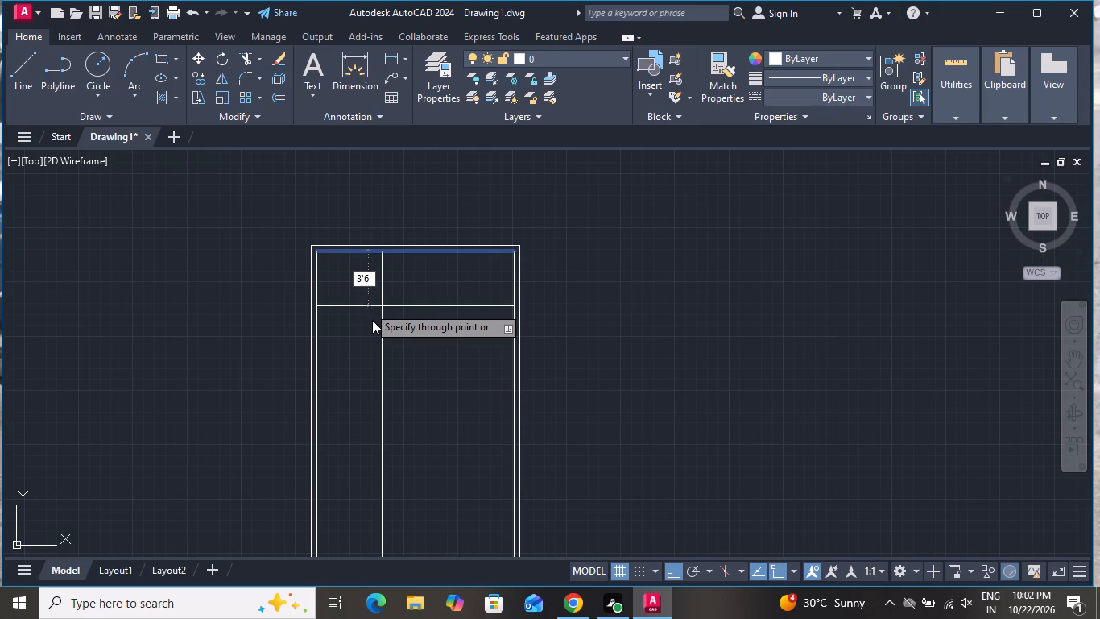
pyautogui.hotkey('shift', '"')
pyautogui.press('Return')
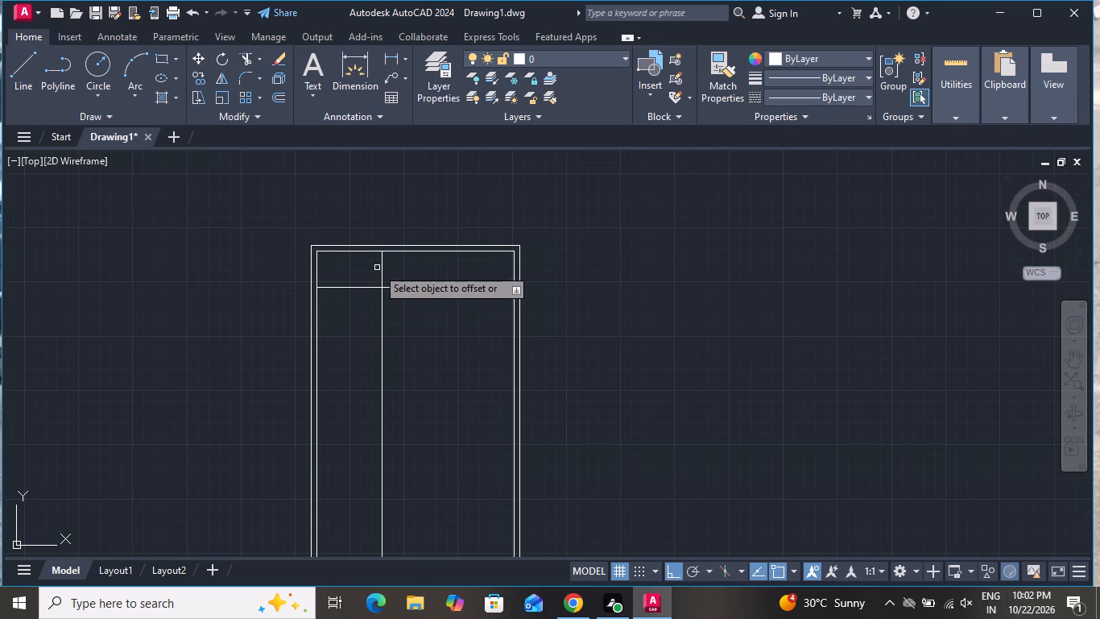
# Offset the vertical partition line 6" to the right and the horizontal partition line 6" downward to give them thickness.
pyautogui.click(381, 268)
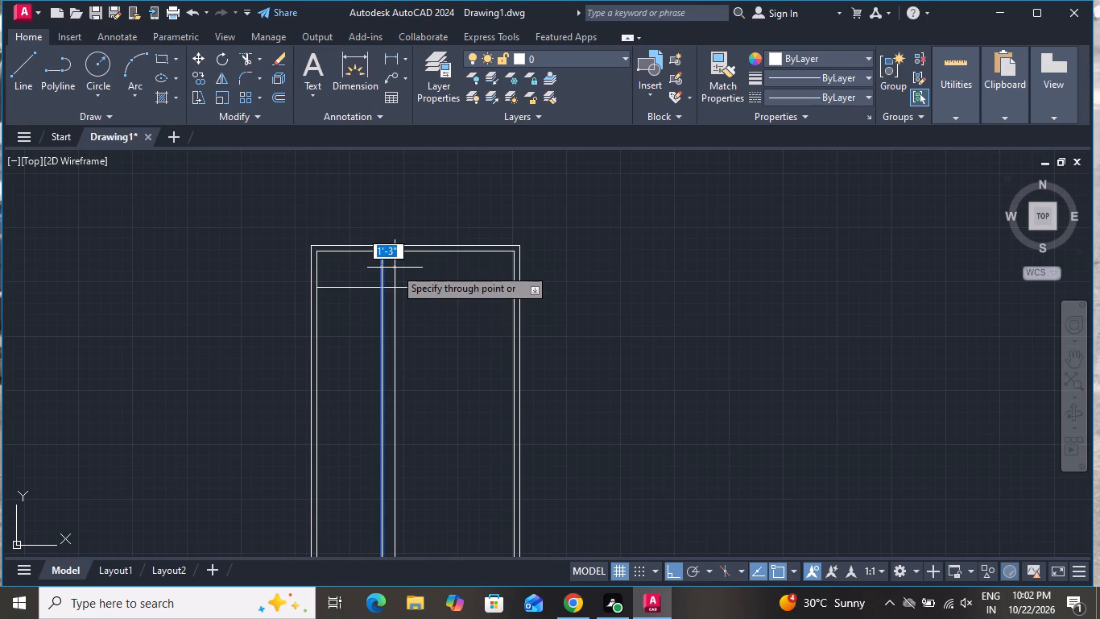
pyautogui.press('6')
pyautogui.hotkey('shift', '"')
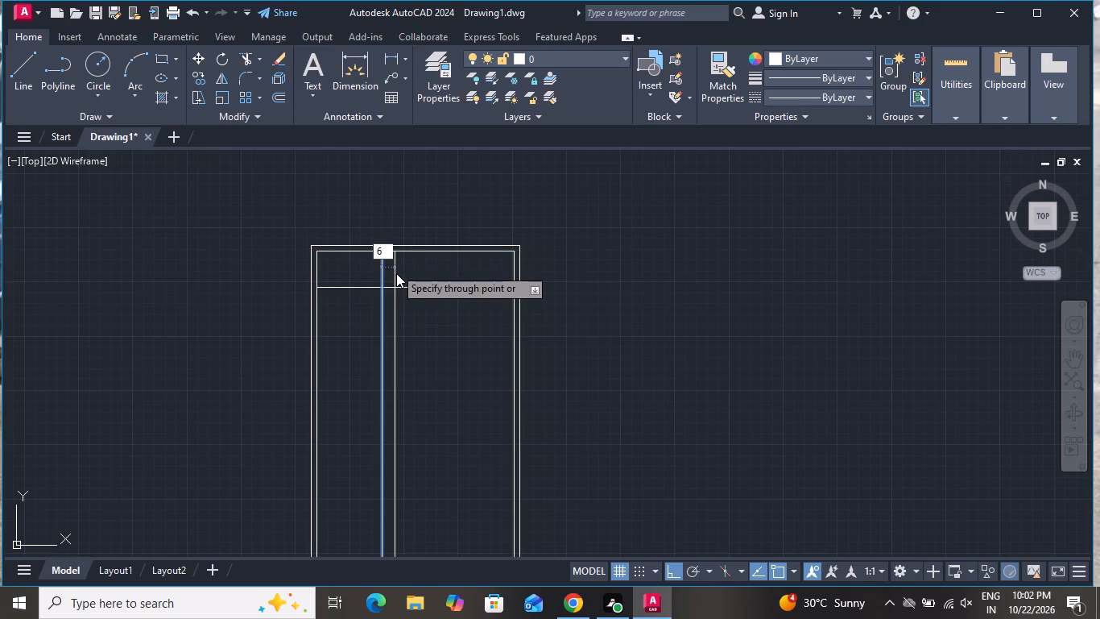
pyautogui.press('Return')
pyautogui.click(367, 287)
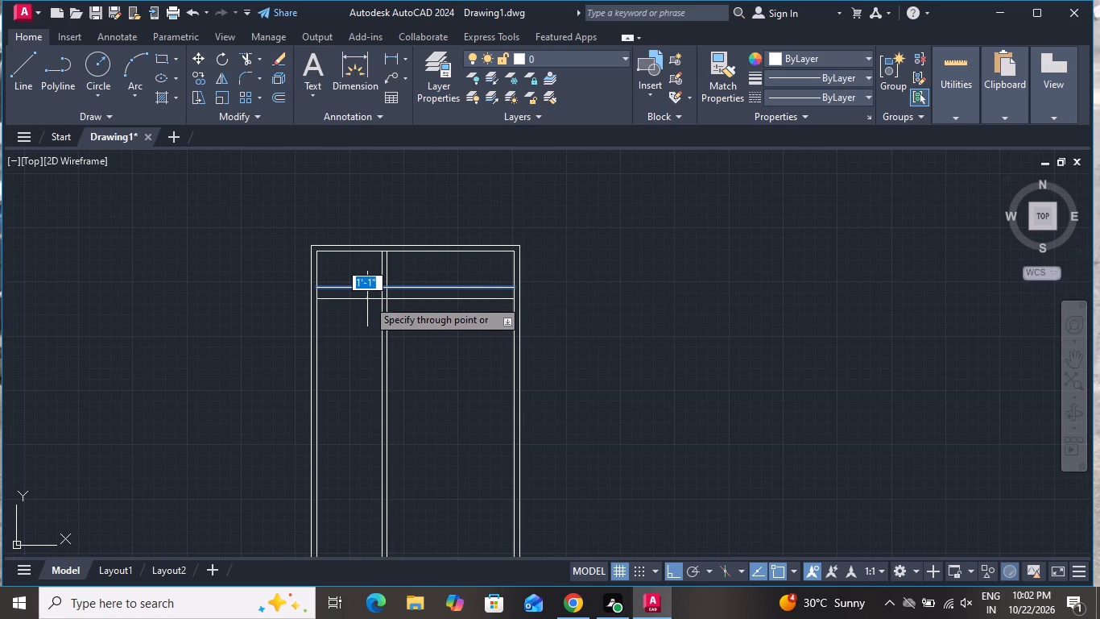
pyautogui.press('6')
pyautogui.hotkey('shift', '"')
pyautogui.press('Return')
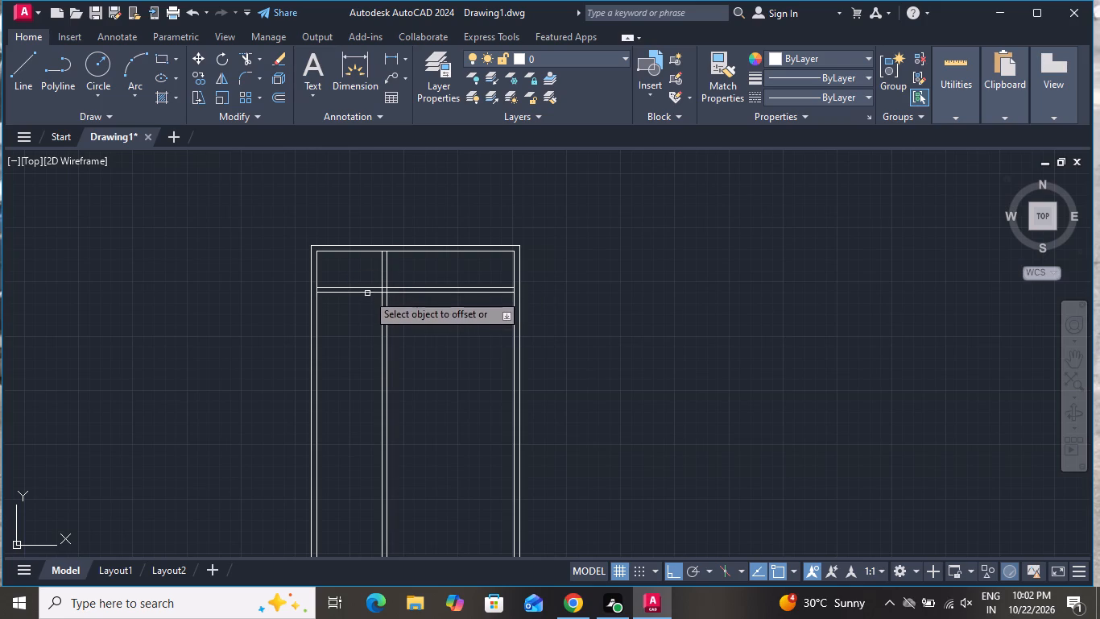
# Offset the lower line of the horizontal partition 7'0" downward.
pyautogui.click(367, 293)
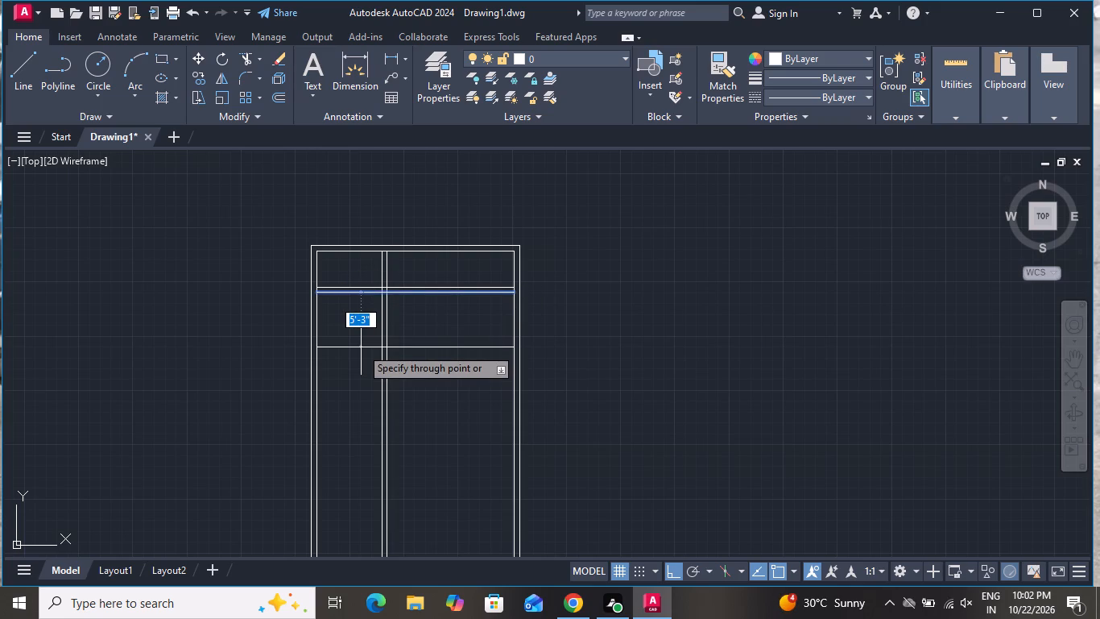
pyautogui.write("7'")
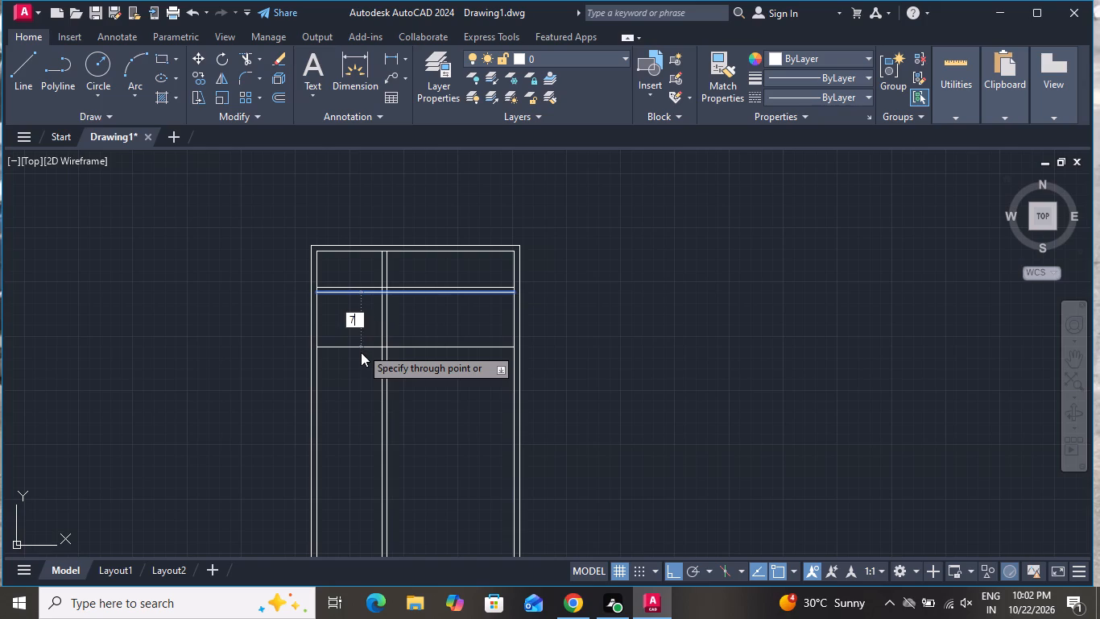
pyautogui.press('0')
pyautogui.hotkey('shift', '"')
pyautogui.press('Return')
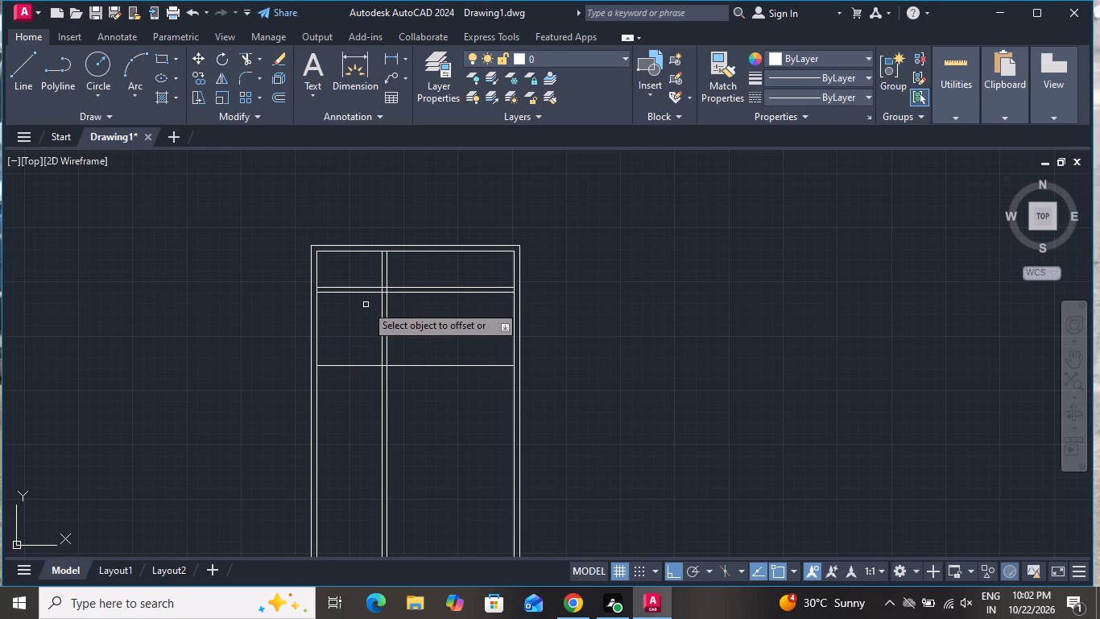
# Offset the top inner wall line 11' downward.
pyautogui.click(466, 251)
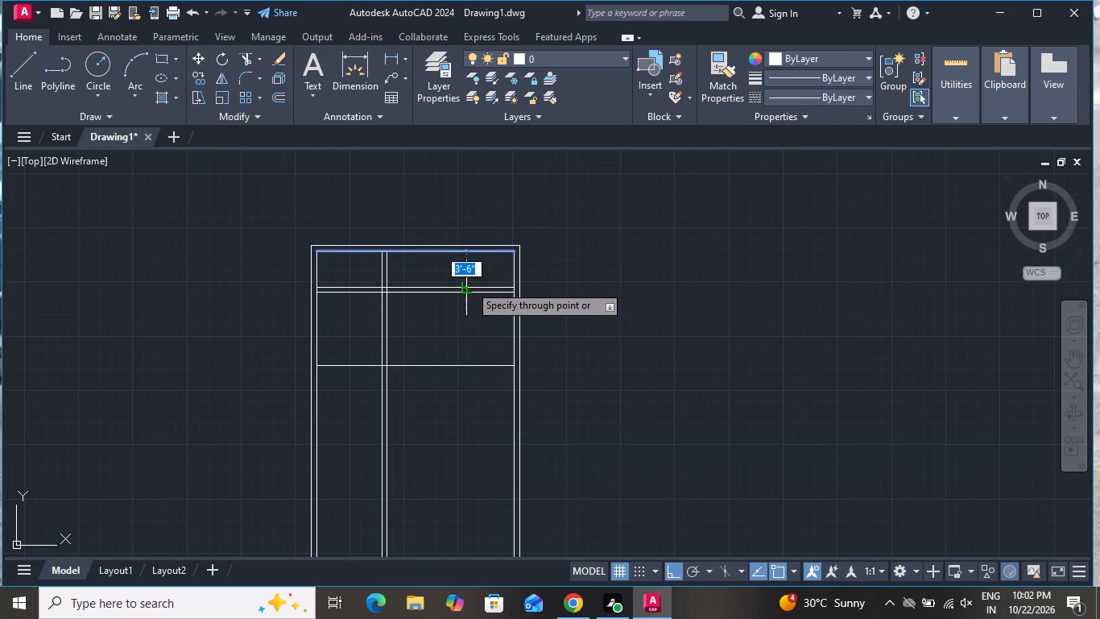
pyautogui.write('11')
pyautogui.press("'")
pyautogui.press('Return')
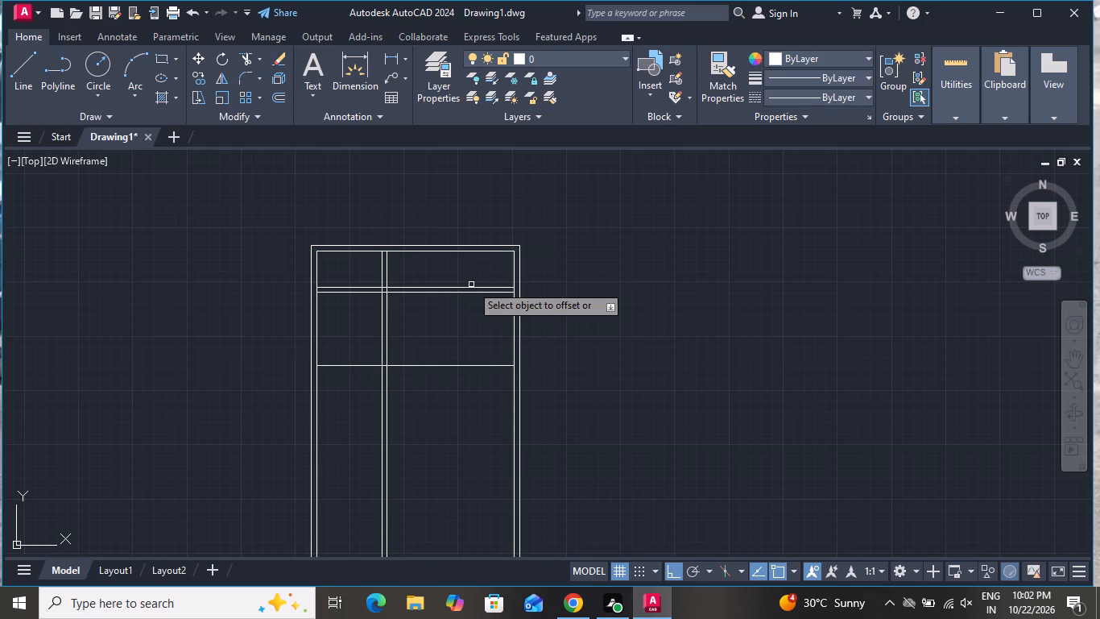
# Offset the horizontal line 11' below the top inner wall 6" downward as a second partition and end the Offset command.
pyautogui.click(445, 367)
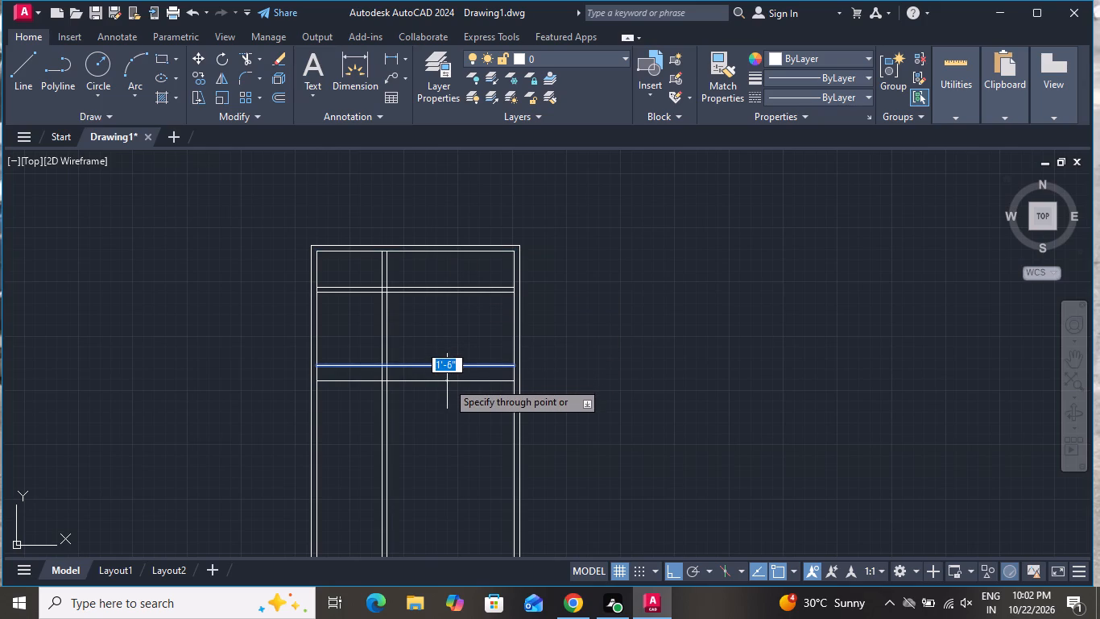
pyautogui.press('6')
pyautogui.hotkey('shift', '"')
pyautogui.press('Return')
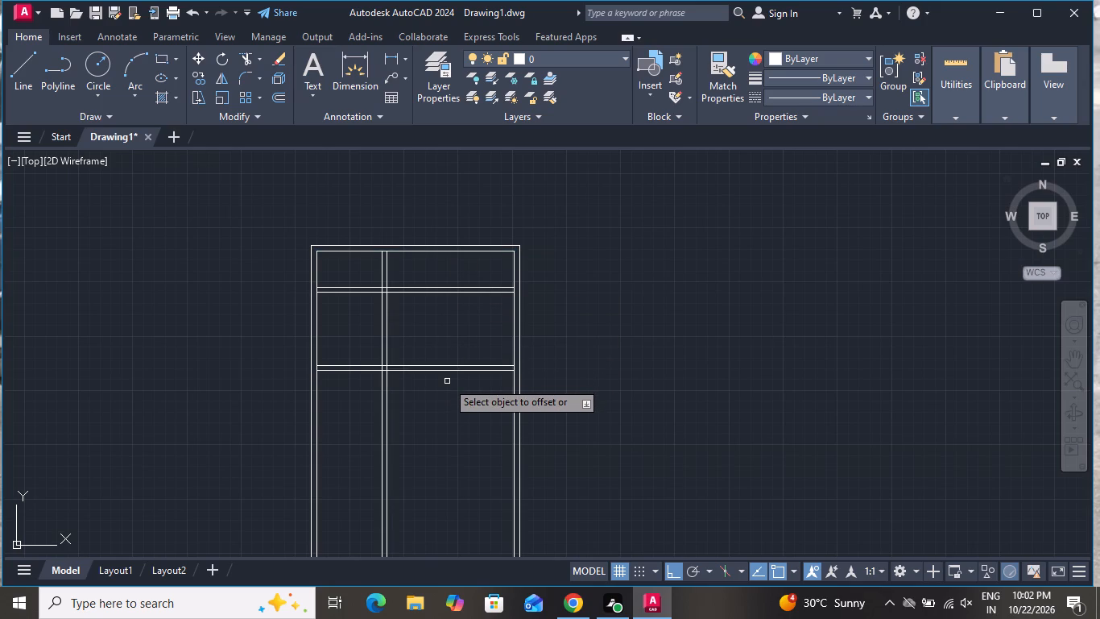
pyautogui.rightClick(451, 368)
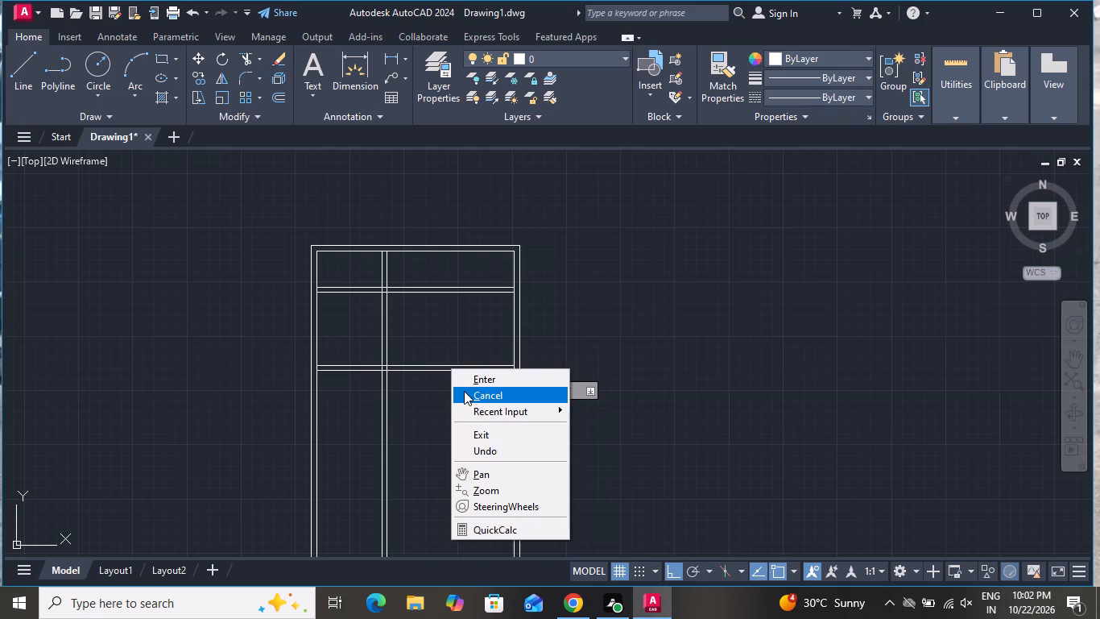
pyautogui.click(464, 391)
# Trim the vertical partition below the lower horizontal partition, and the upper horizontal partition to the right of the vertical one.
pyautogui.click(242, 64)
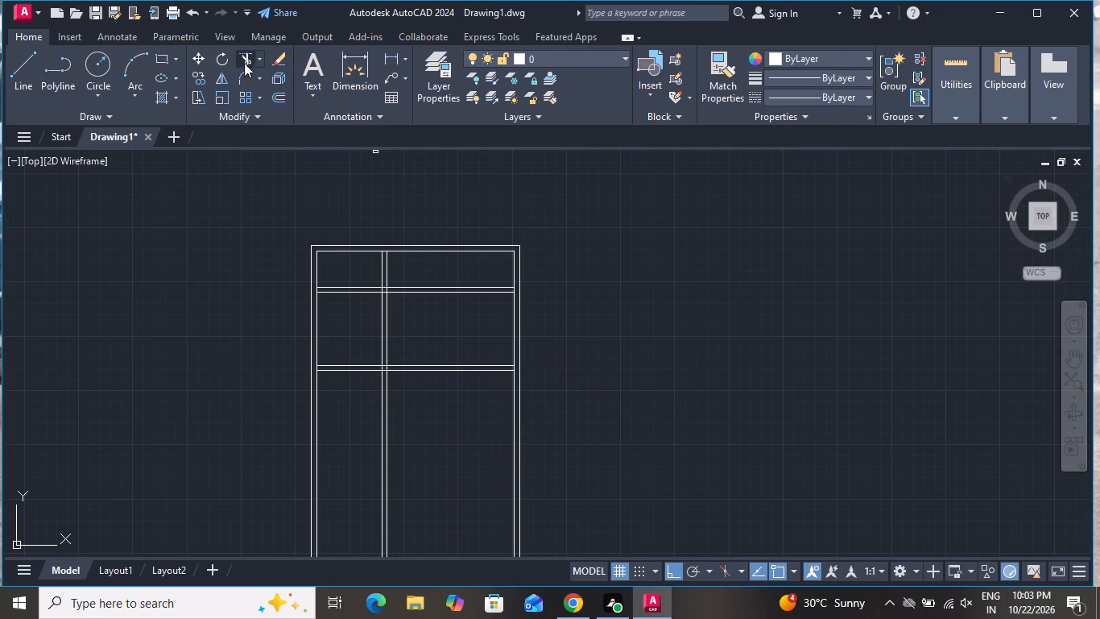
pyautogui.click(411, 397)
pyautogui.click(366, 417)
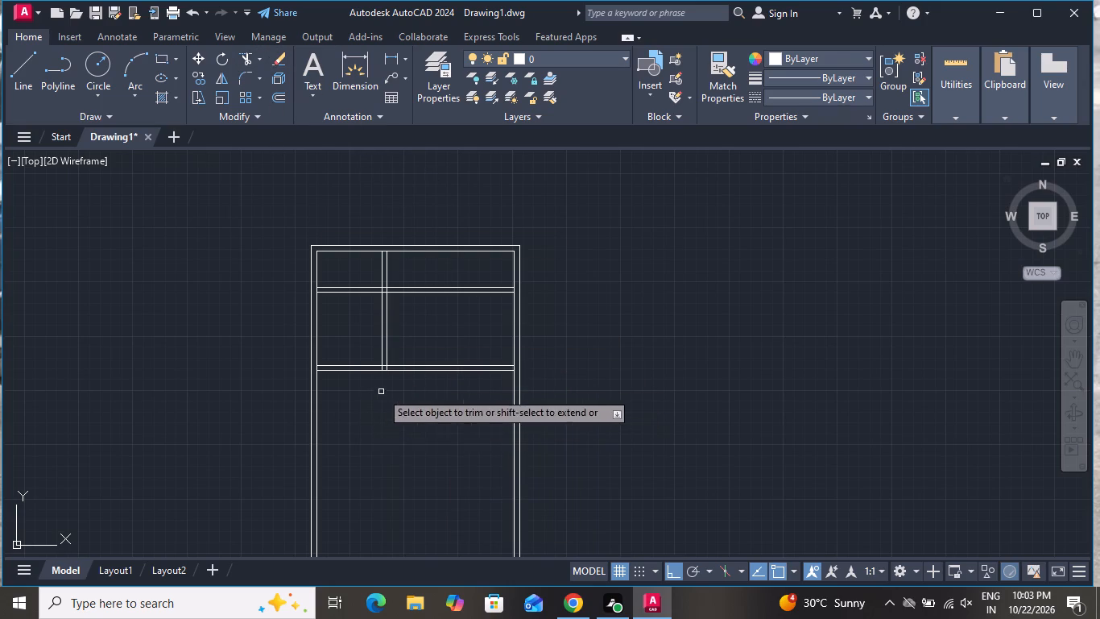
pyautogui.click(434, 318)
pyautogui.click(444, 271)
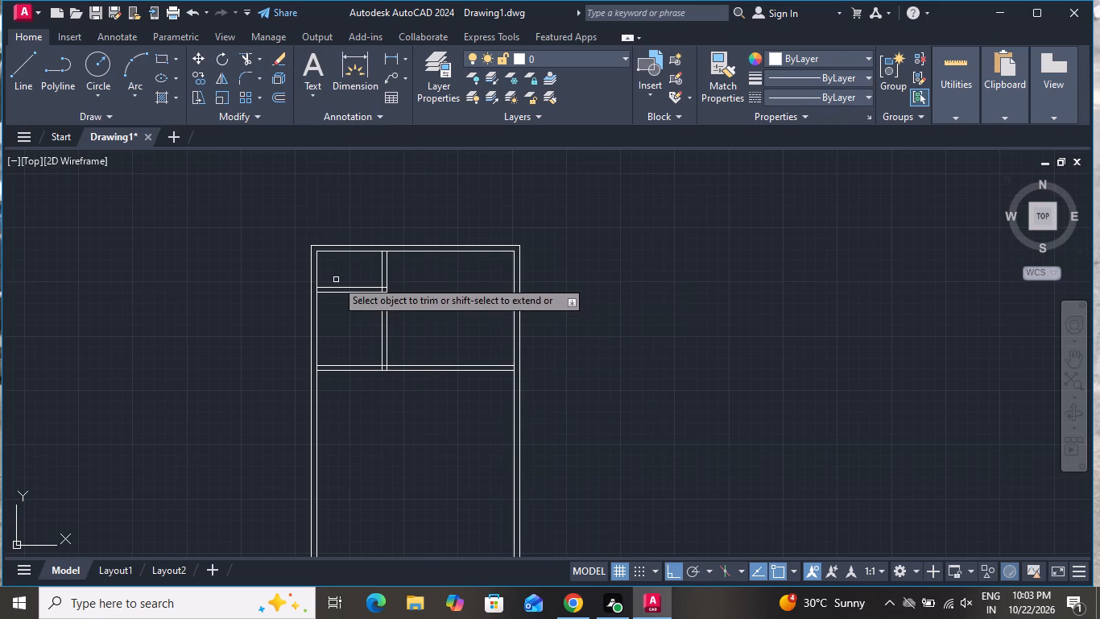
# Trim the overlapping lines where the vertical partition meets the top wall and where the upper horizontal partition meets the vertical partition and left wall.
pyautogui.scroll(4, 373, 252)
pyautogui.click(390, 247)
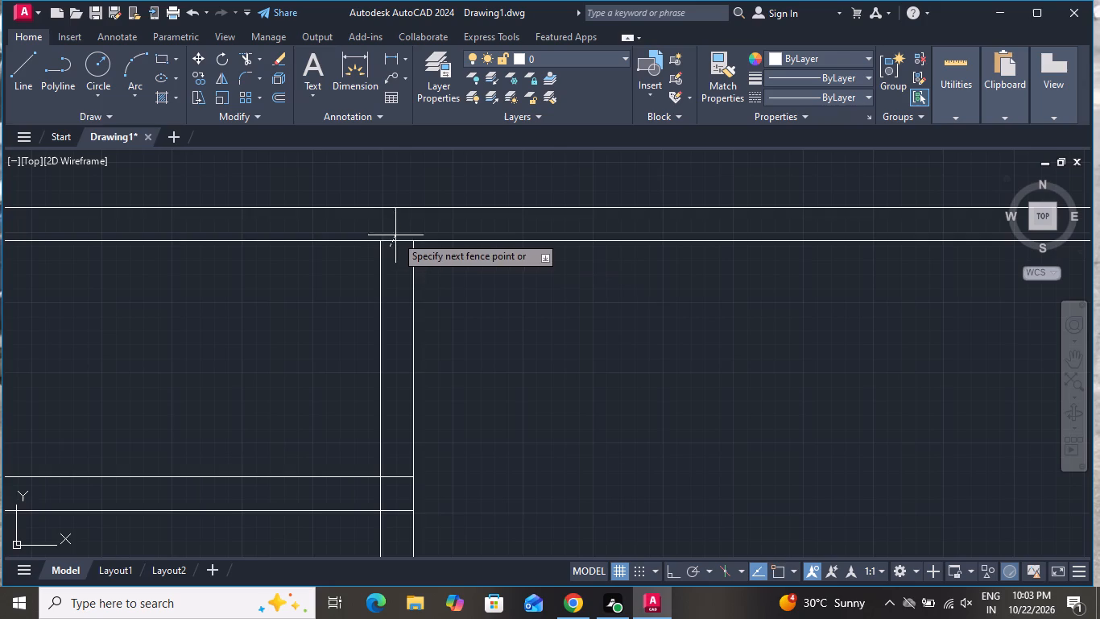
pyautogui.click(395, 235)
pyautogui.scroll(-2, 411, 297)
pyautogui.scroll(2, 403, 391)
pyautogui.click(403, 390)
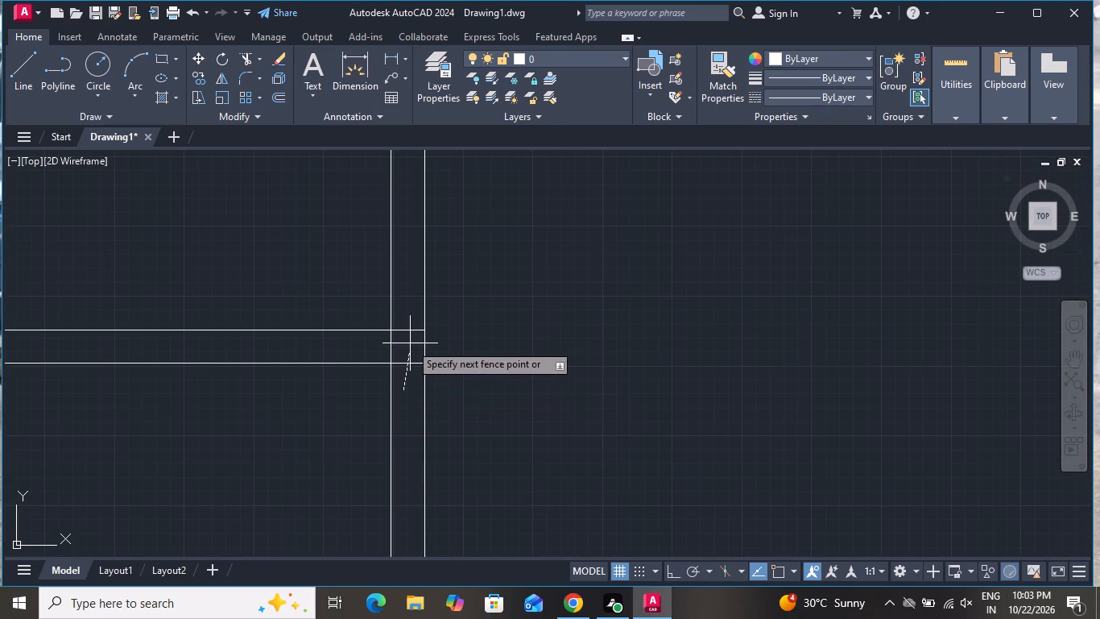
pyautogui.click(410, 311)
pyautogui.click(404, 353)
pyautogui.click(369, 352)
pyautogui.scroll(-1, 481, 341)
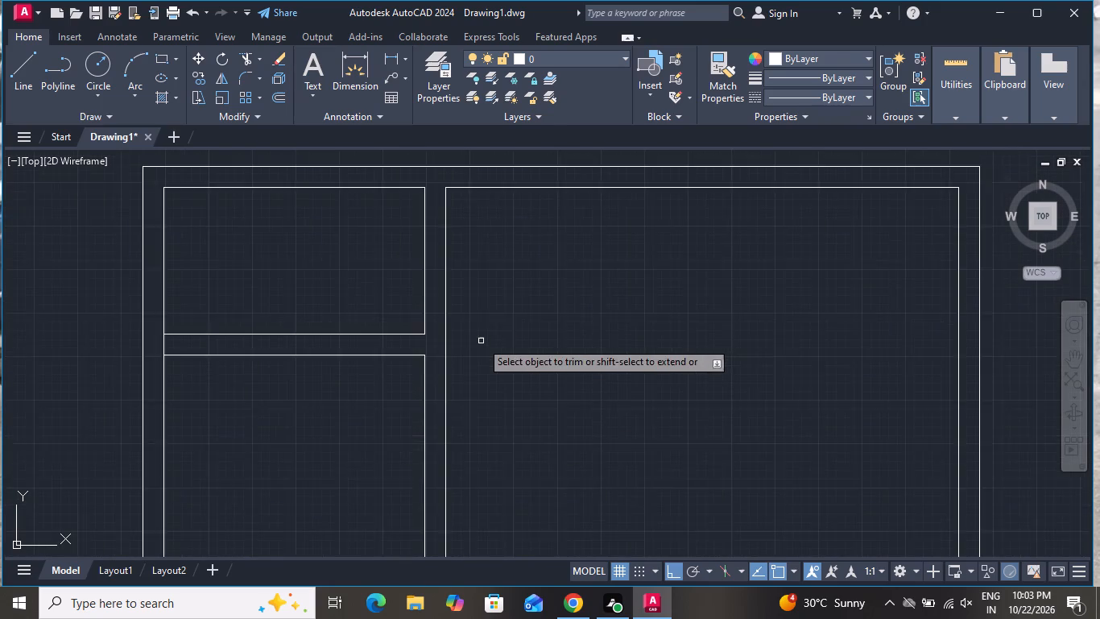
pyautogui.scroll(-1, 481, 341)
pyautogui.scroll(3, 281, 342)
pyautogui.click(281, 342)
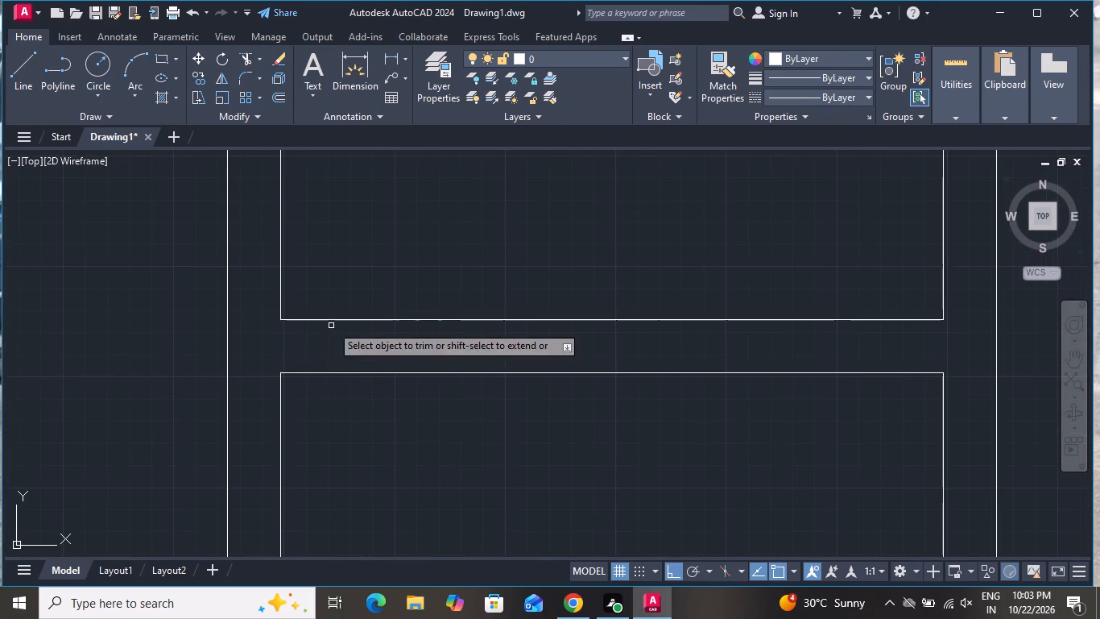
# Trim the overlapping lines where the lower horizontal partition meets the left wall and the vertical partition, and end the Trim command.
pyautogui.scroll(-3, 331, 325)
pyautogui.scroll(-2, 345, 408)
pyautogui.scroll(4, 340, 451)
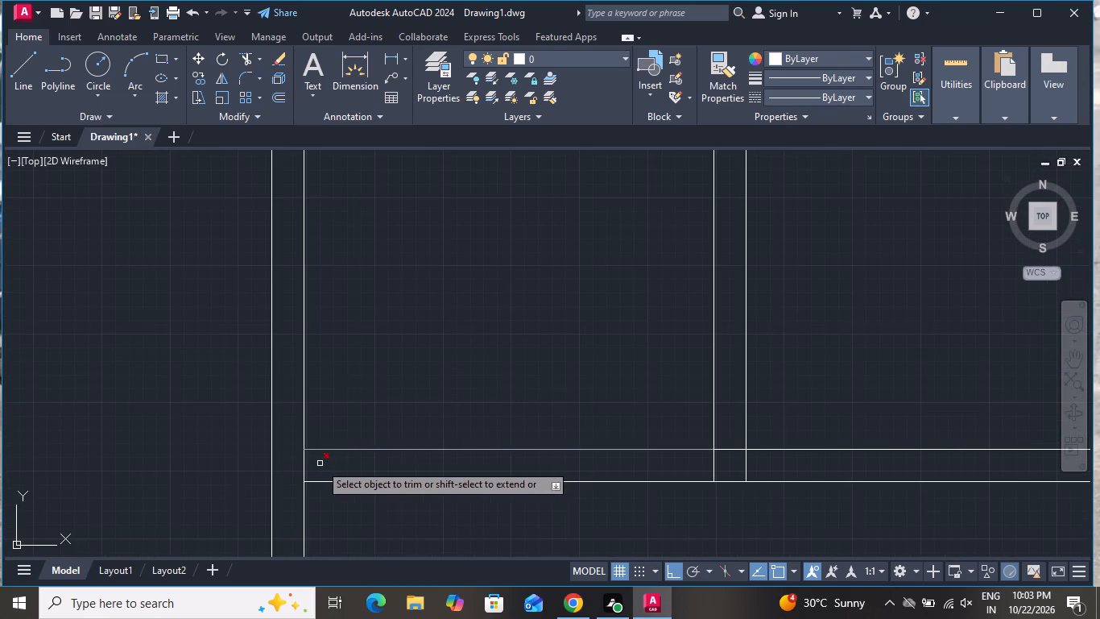
pyautogui.click(320, 464)
pyautogui.click(299, 472)
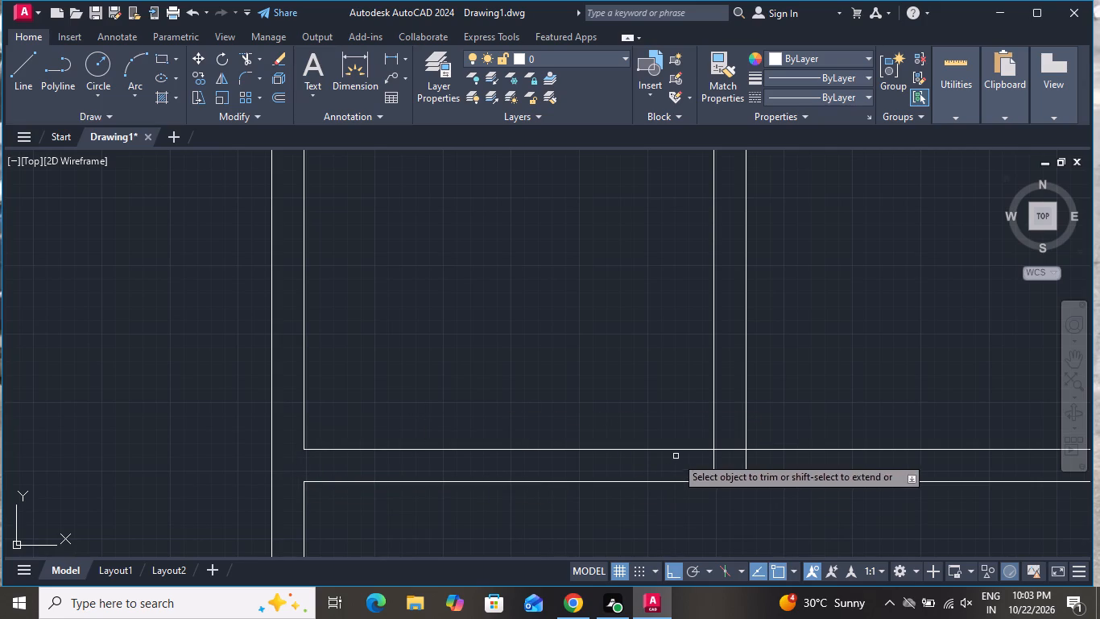
pyautogui.click(682, 460)
pyautogui.click(764, 457)
pyautogui.click(739, 475)
pyautogui.click(730, 422)
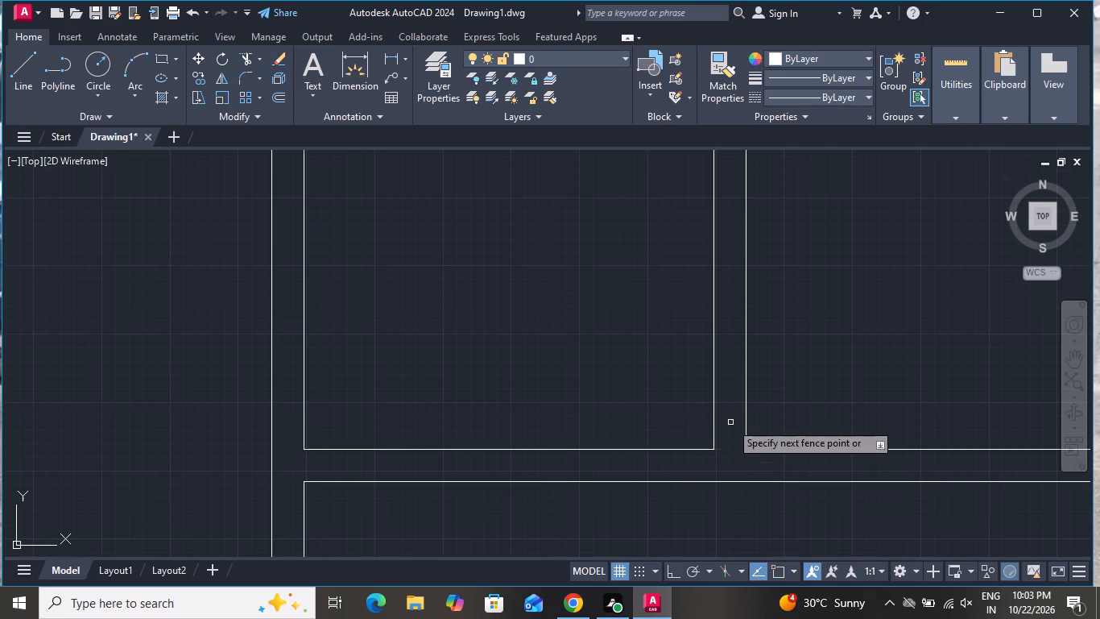
pyautogui.scroll(-3, 632, 454)
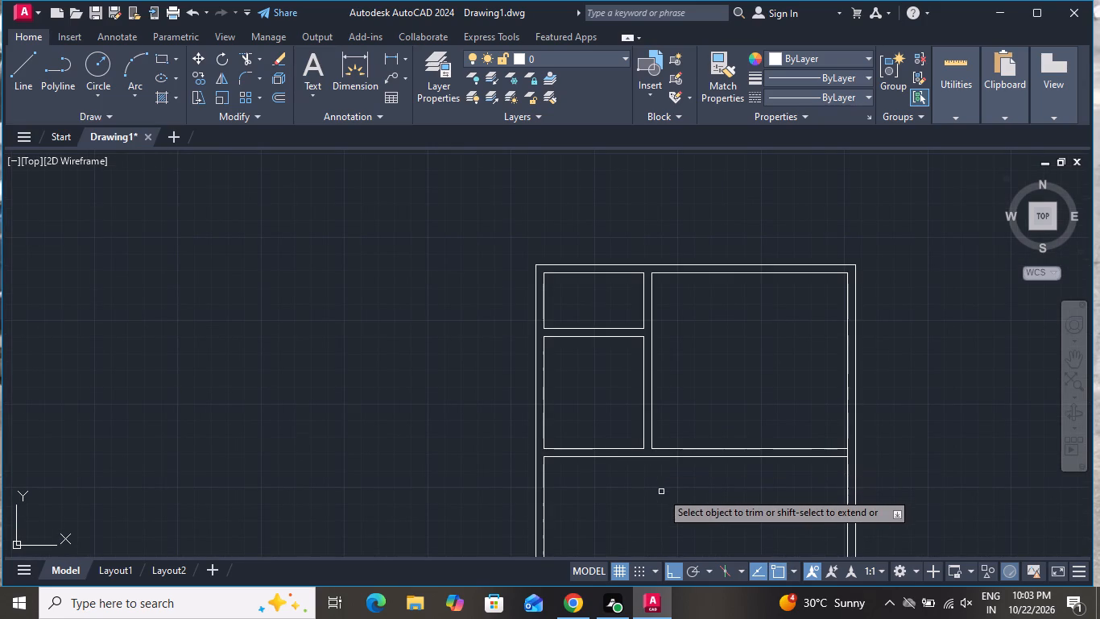
pyautogui.rightClick(661, 492)
pyautogui.click(690, 293)
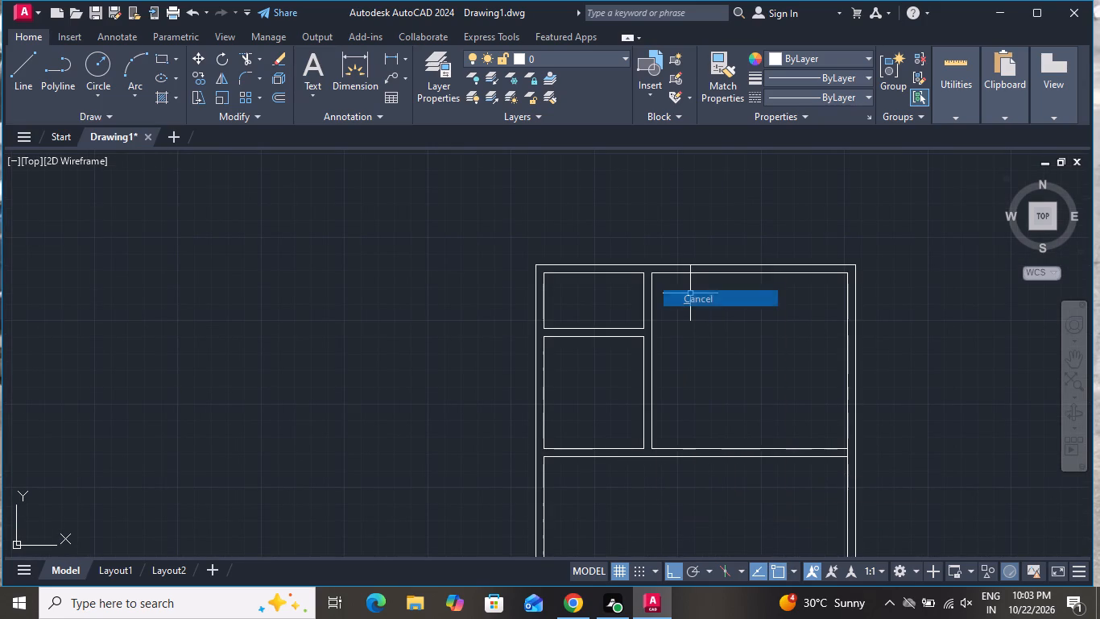
# Using Offset's Through option, offset the lowest horizontal partition line 10' downward, and offset the new line 6" downward to form another partition.
pyautogui.press('o')
pyautogui.press('space')
pyautogui.write('t')
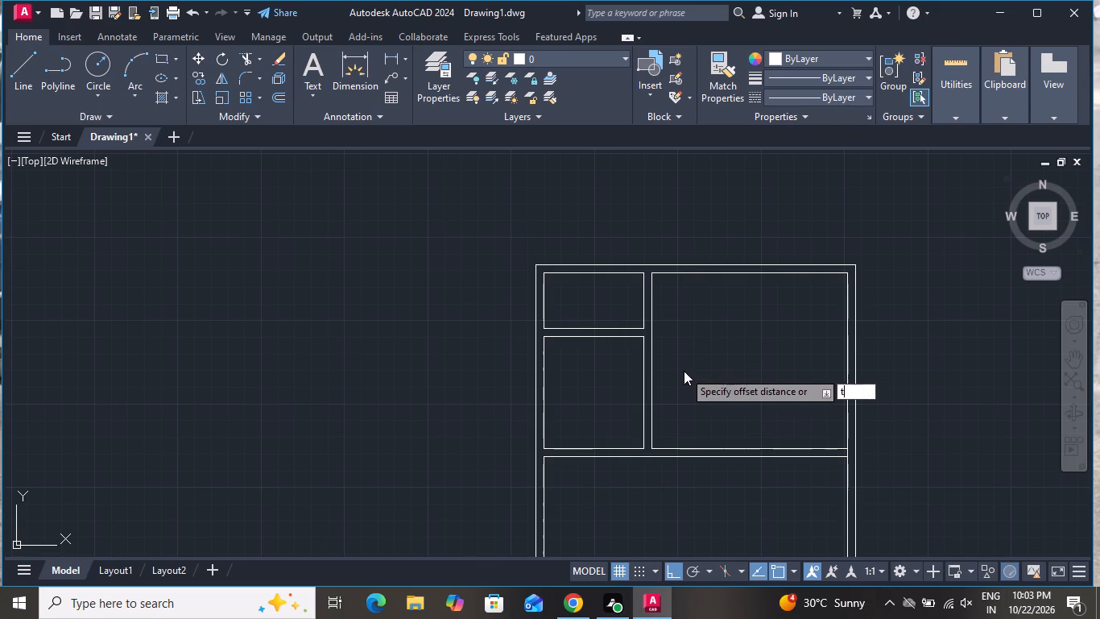
pyautogui.press('space')
pyautogui.scroll(-2, 676, 375)
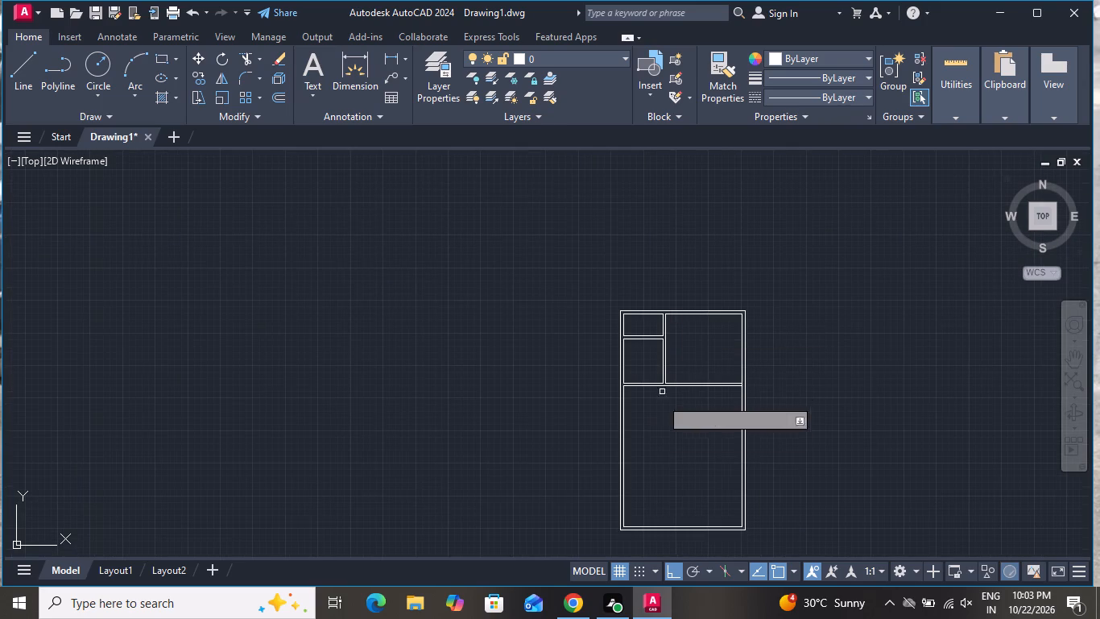
pyautogui.scroll(1, 651, 459)
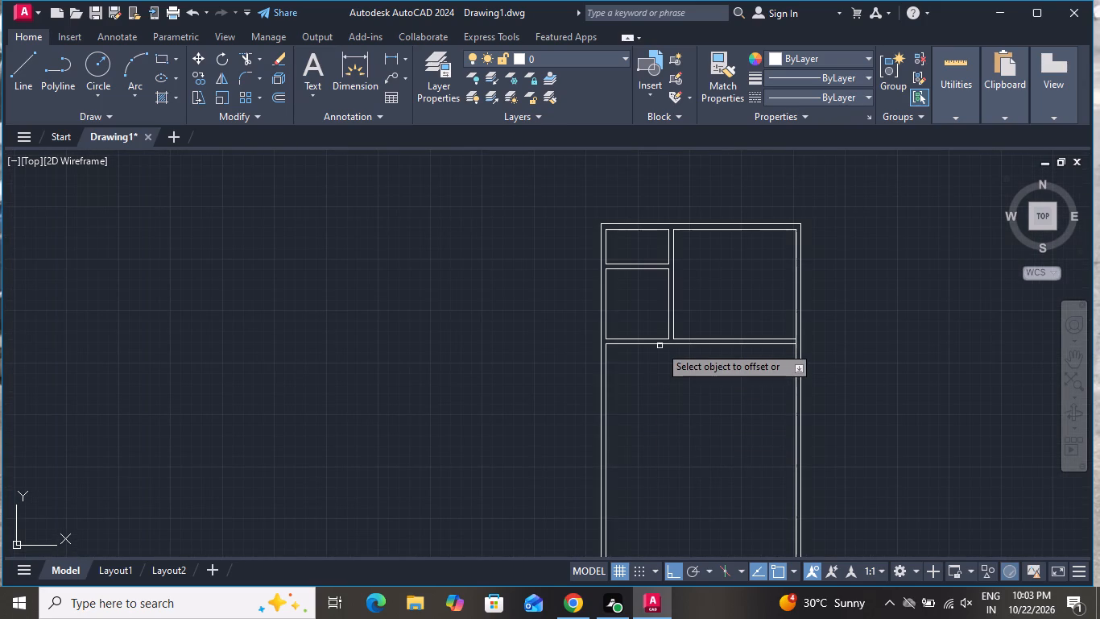
pyautogui.click(660, 344)
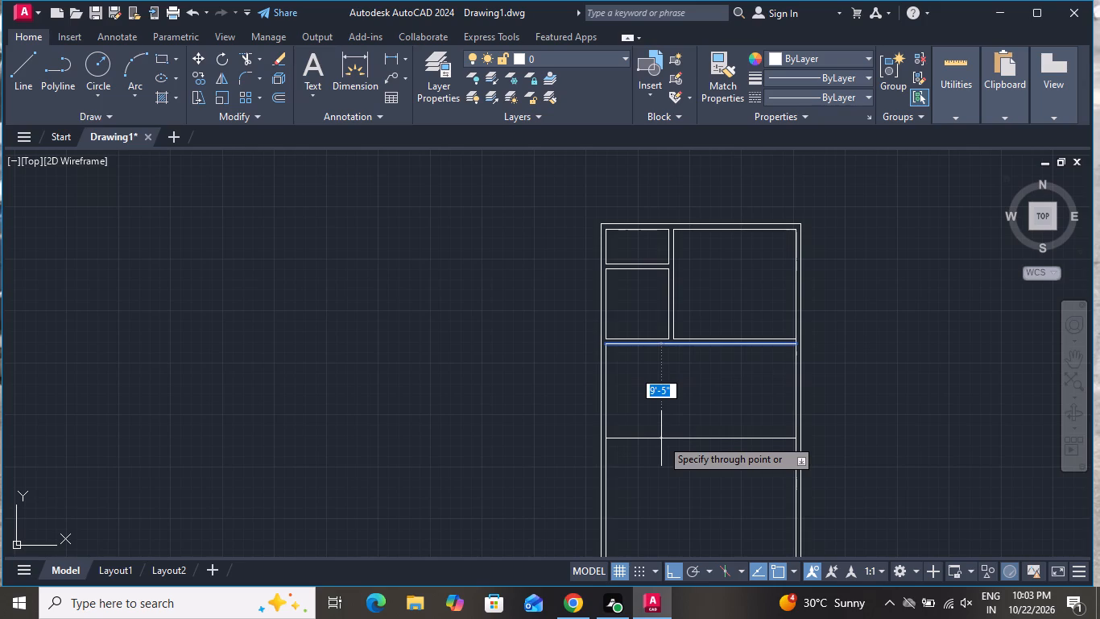
pyautogui.write("10'")
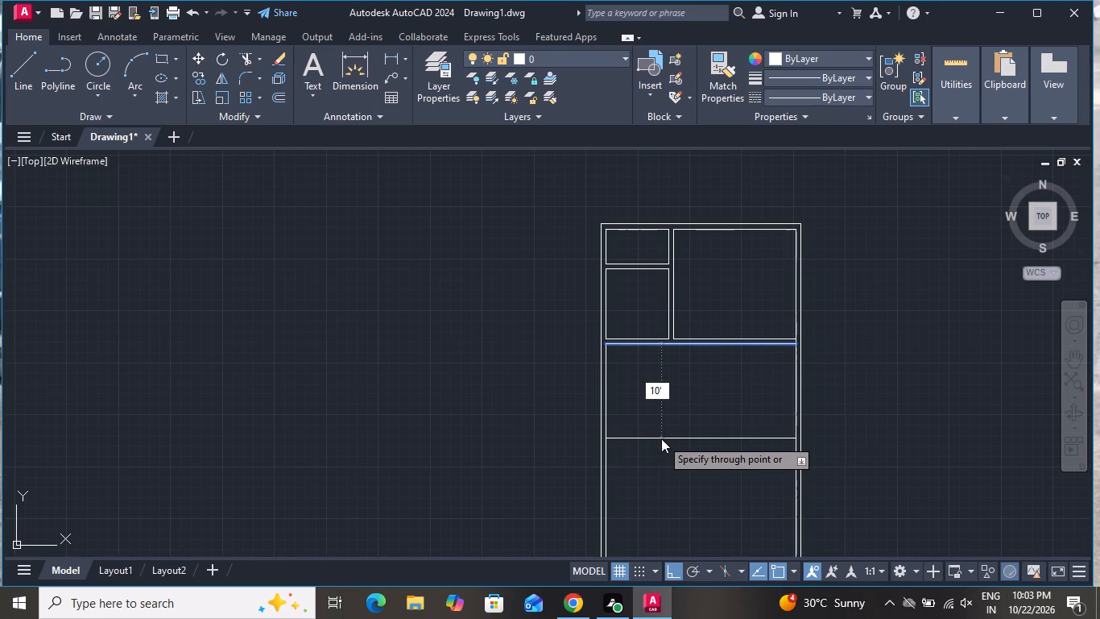
pyautogui.press('Return')
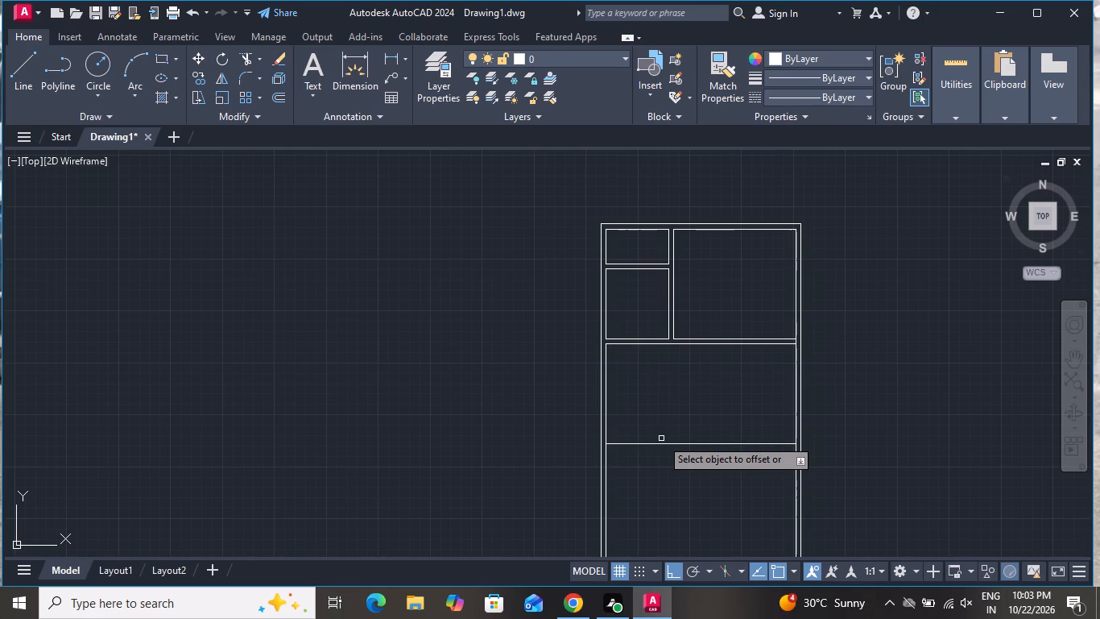
pyautogui.click(690, 445)
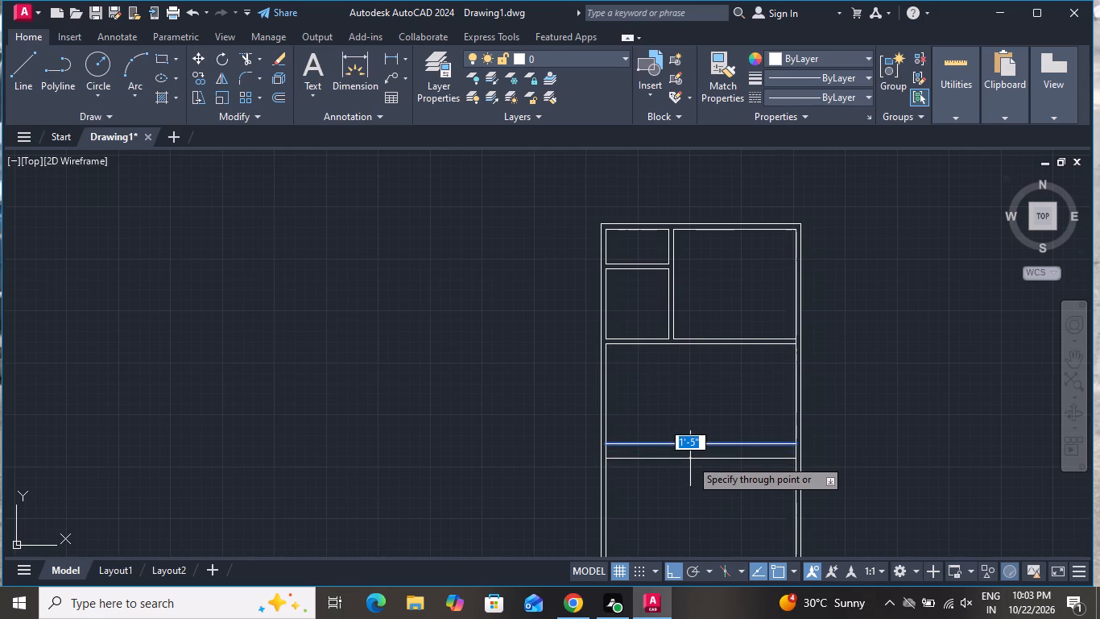
pyautogui.press('6')
pyautogui.hotkey('shift', '"')
pyautogui.press('Return')
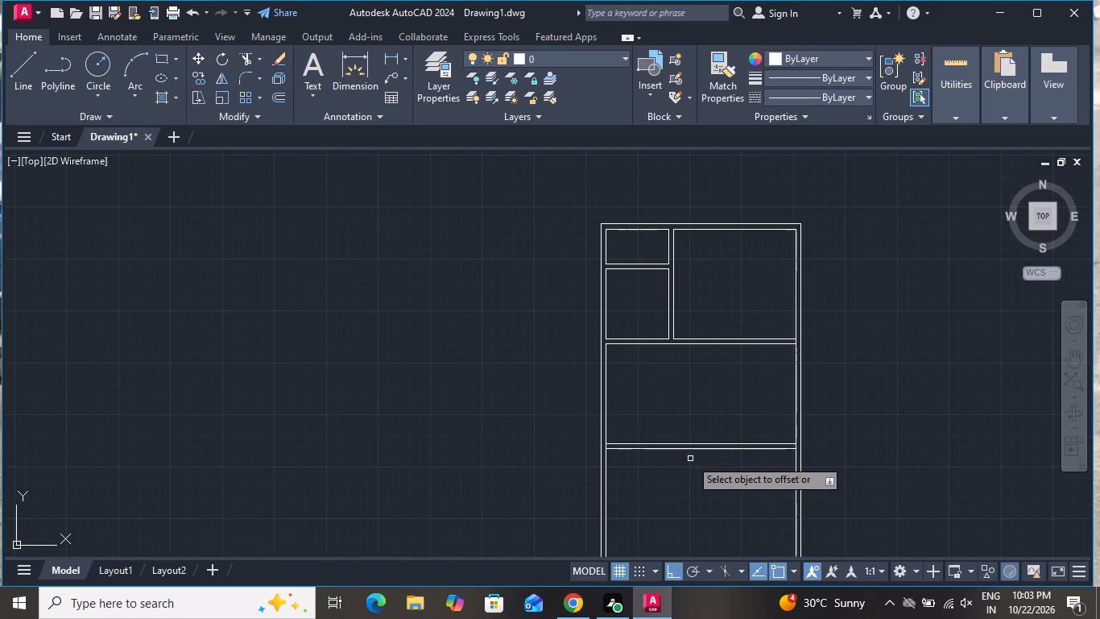
# Offset the right inner wall line 6' to the left, and offset the new line 6" further left to form a vertical partition.
pyautogui.click(794, 374)
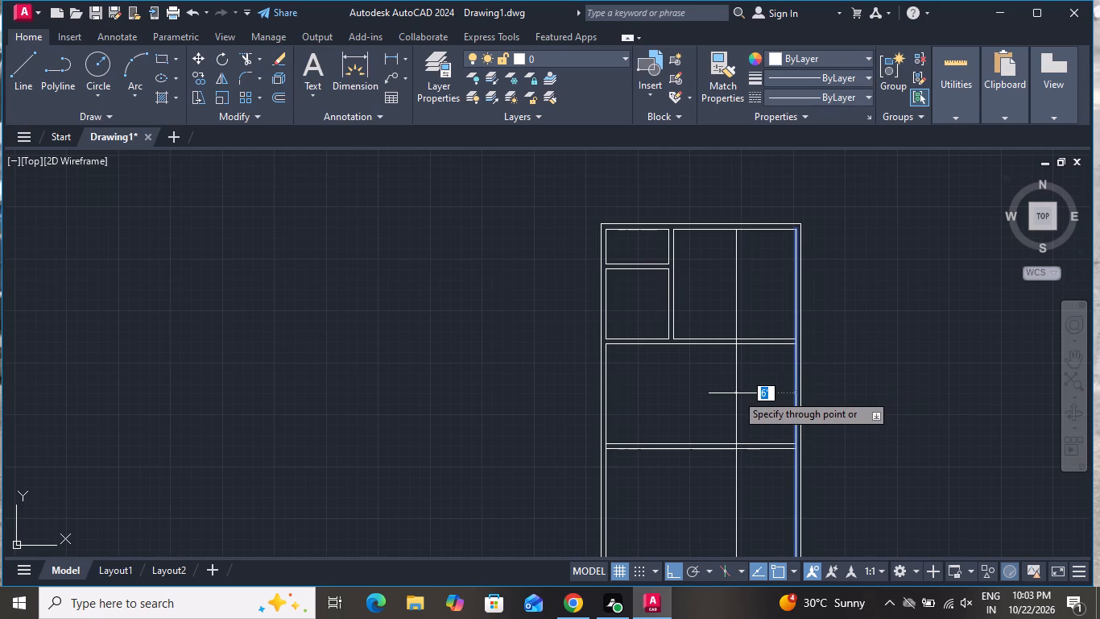
pyautogui.press('6')
pyautogui.press("'")
pyautogui.press('Return')
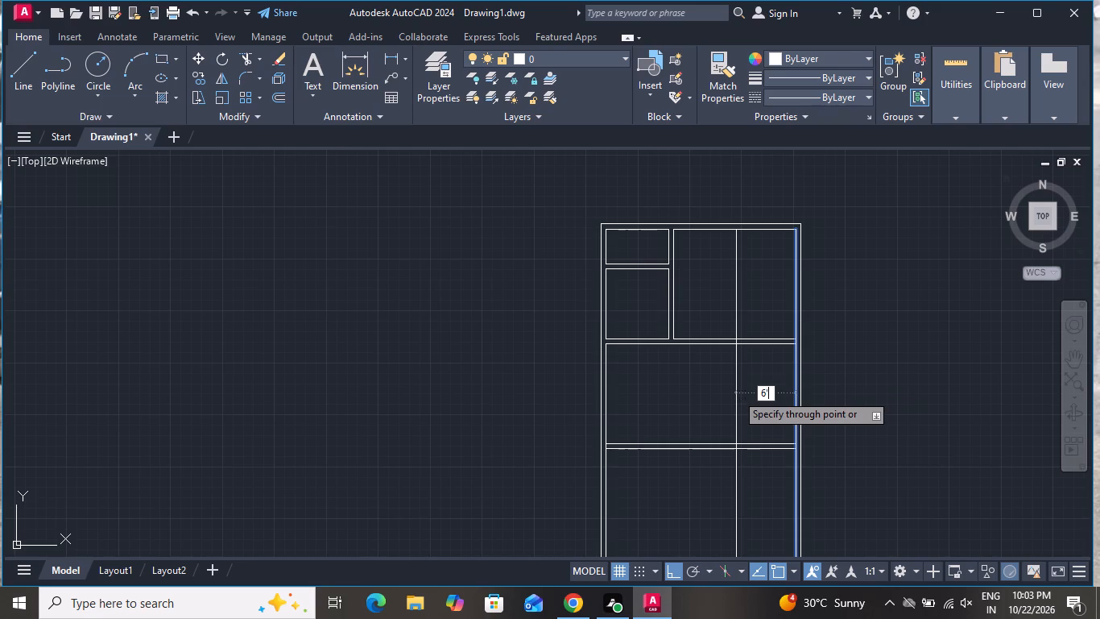
pyautogui.click(735, 397)
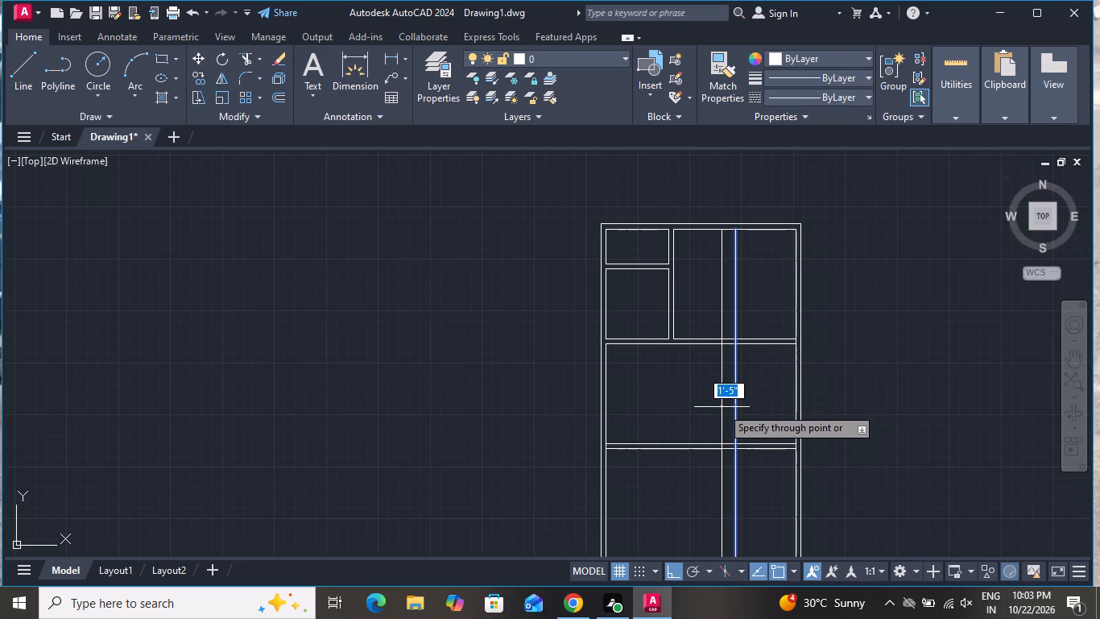
pyautogui.press('6')
pyautogui.hotkey('shift', '"')
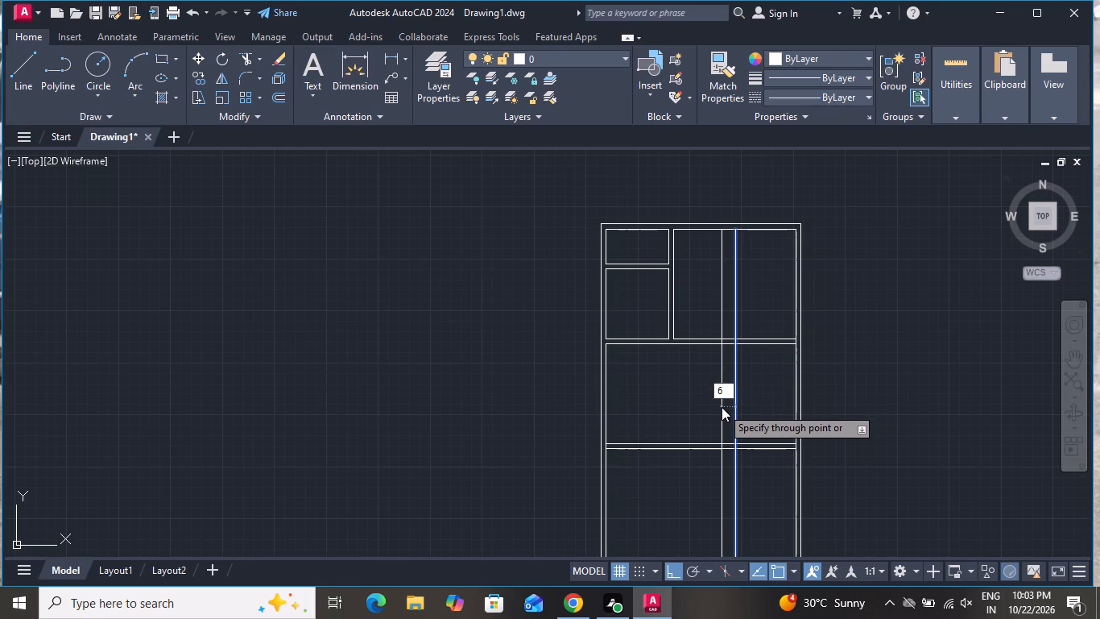
pyautogui.press('Return')
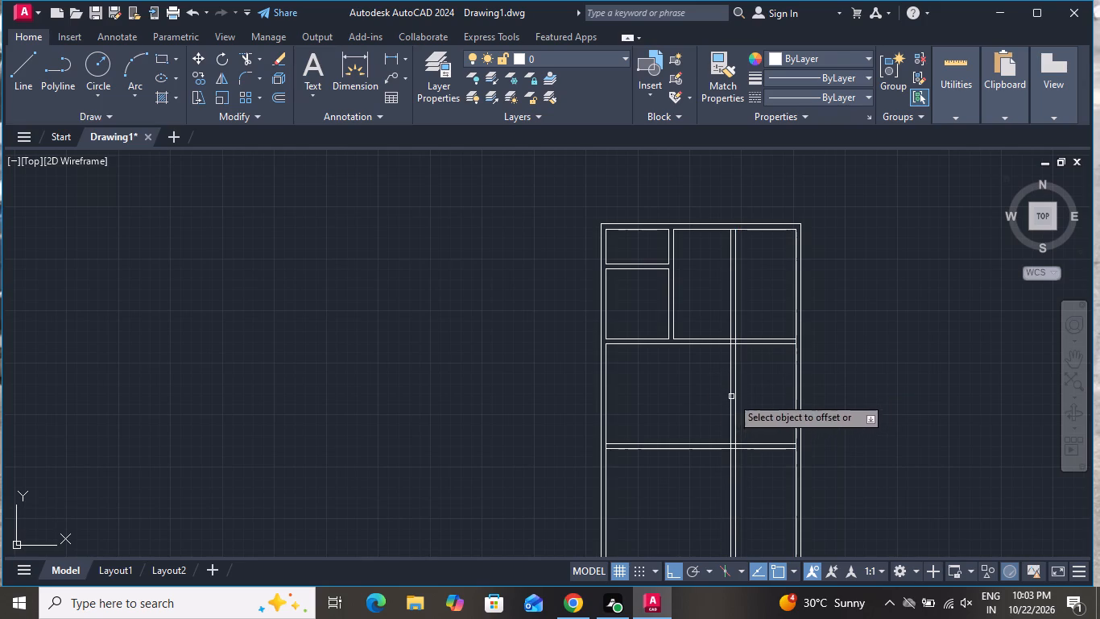
# Offset the new vertical partition's left line 10' to the left, give the result a 6" thickness leftward, and end the Offset command.
pyautogui.click(731, 397)
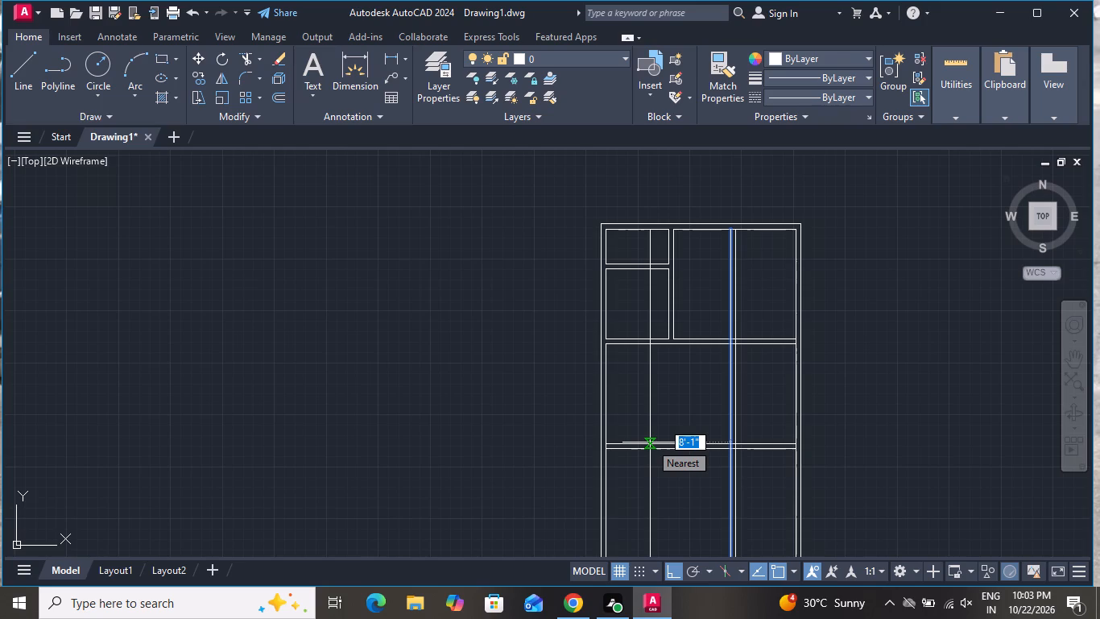
pyautogui.press('1')
pyautogui.press('0')
pyautogui.press("'")
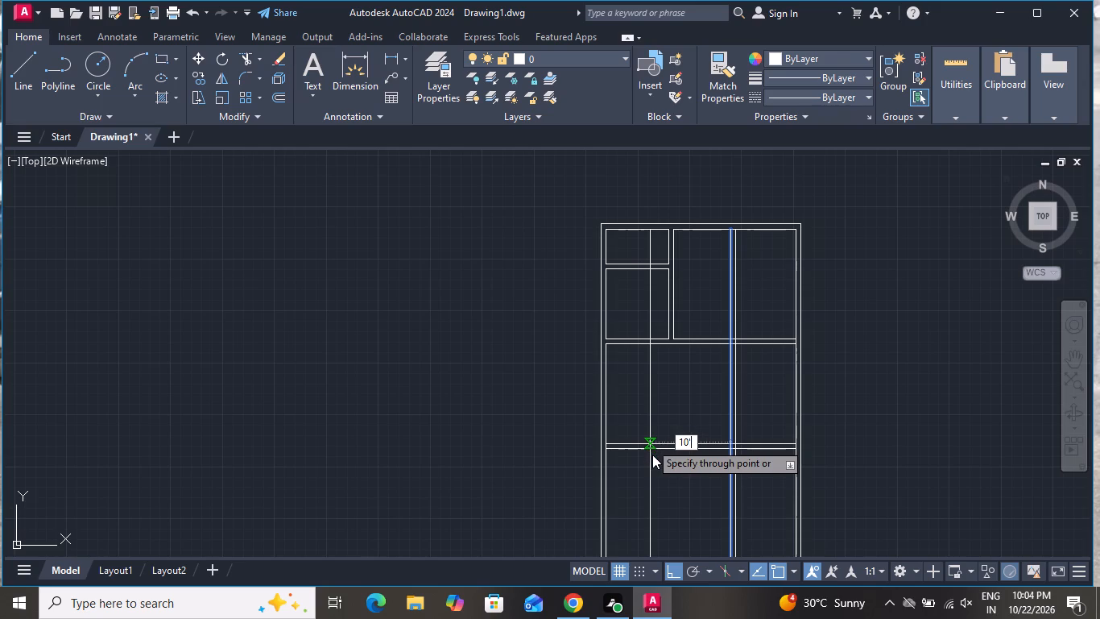
pyautogui.press('Return')
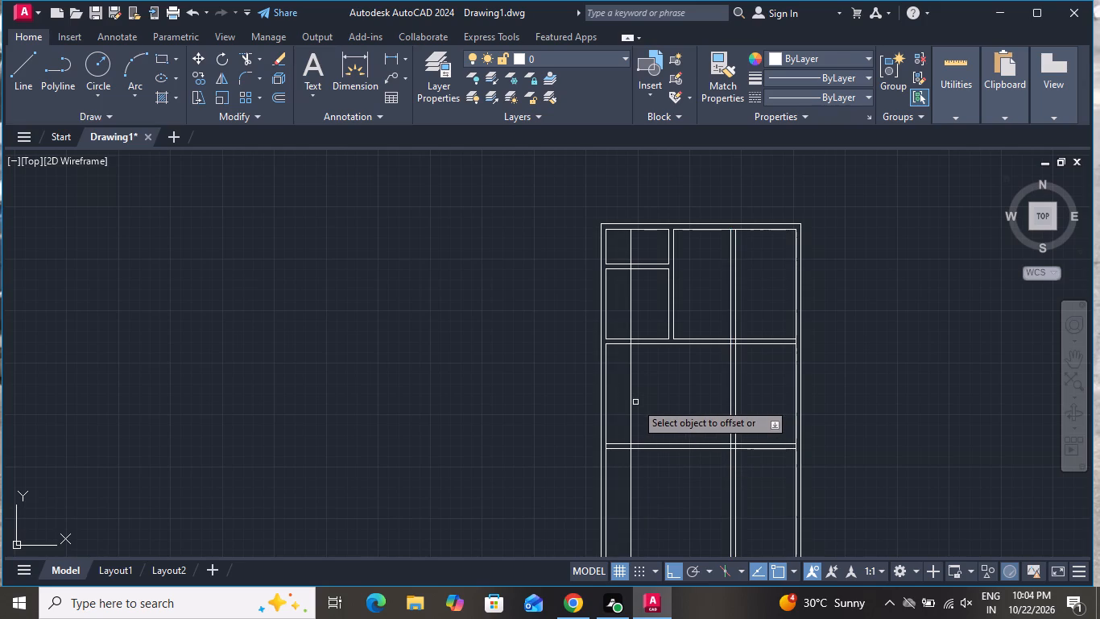
pyautogui.click(635, 402)
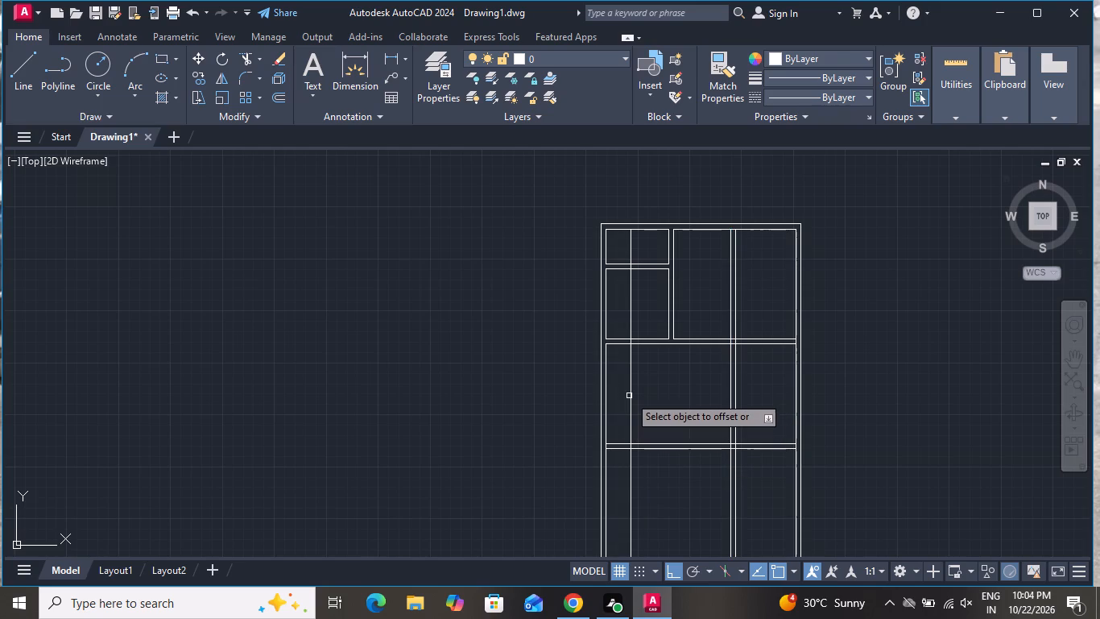
pyautogui.click(629, 395)
pyautogui.press('6')
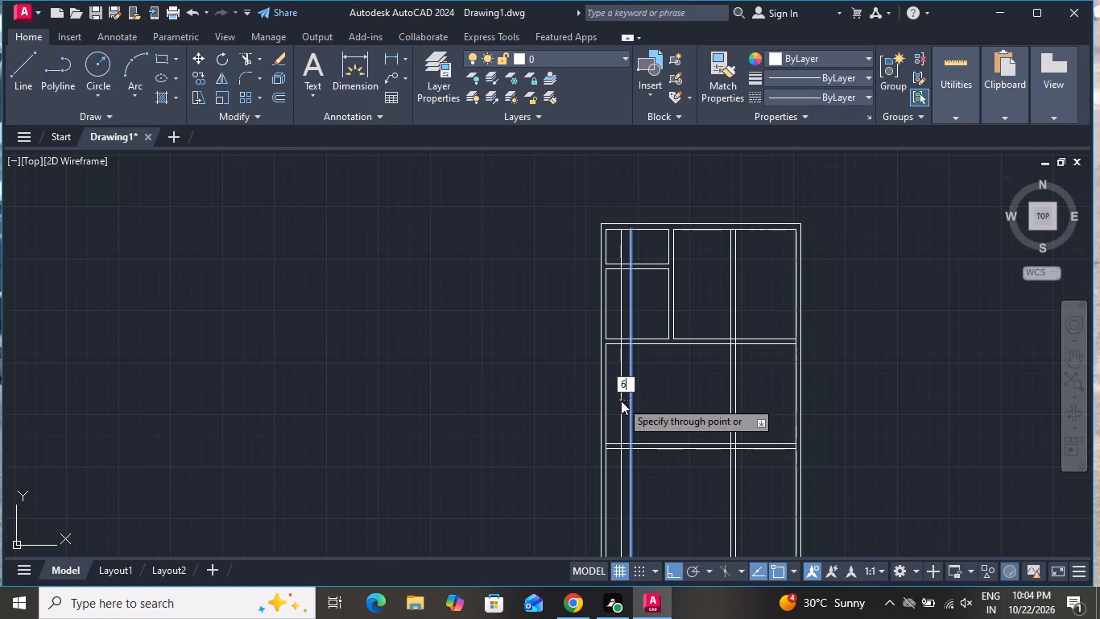
pyautogui.hotkey('shift', '"')
pyautogui.press('Return')
pyautogui.rightClick(621, 401)
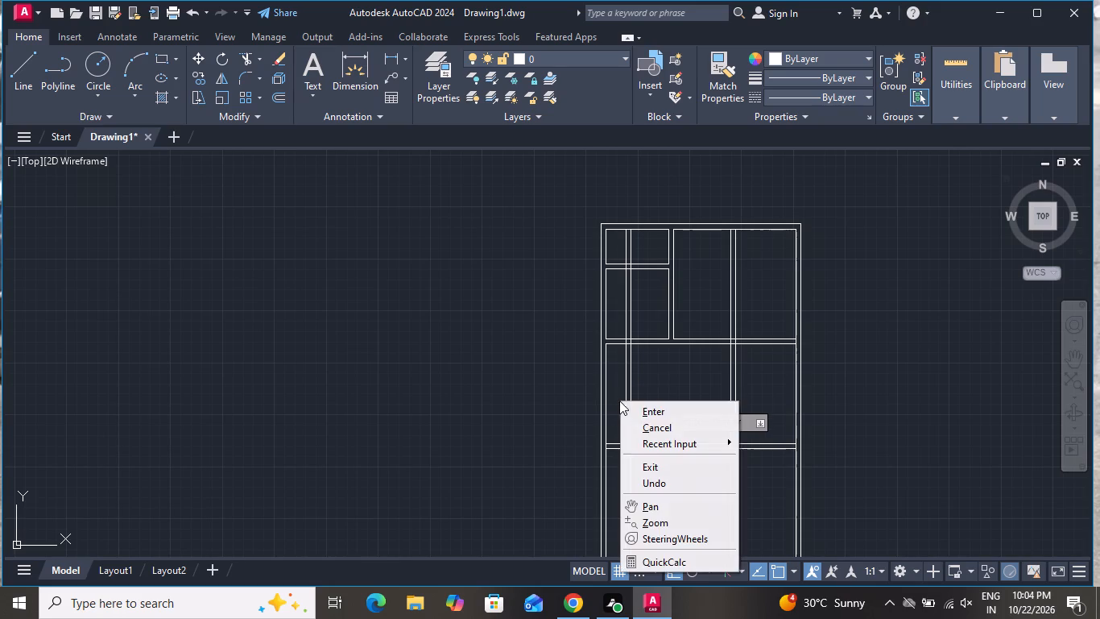
pyautogui.click(639, 420)
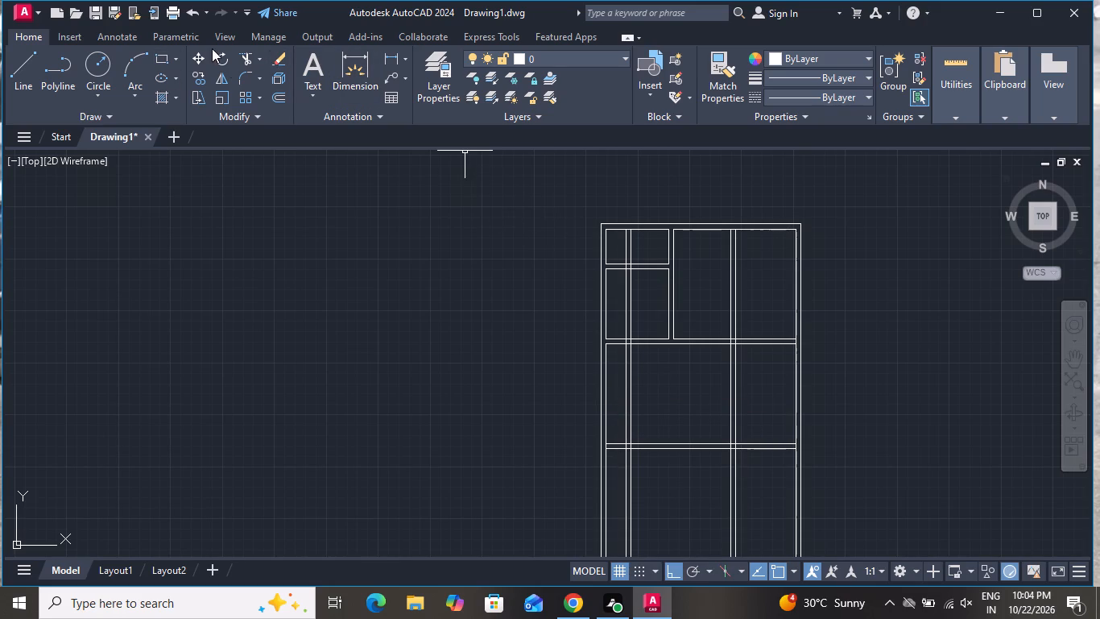
# Trim the two new vertical partitions out of the upper rooms, the bottom room and the short partition between the two small upper-left rooms.
pyautogui.click(245, 60)
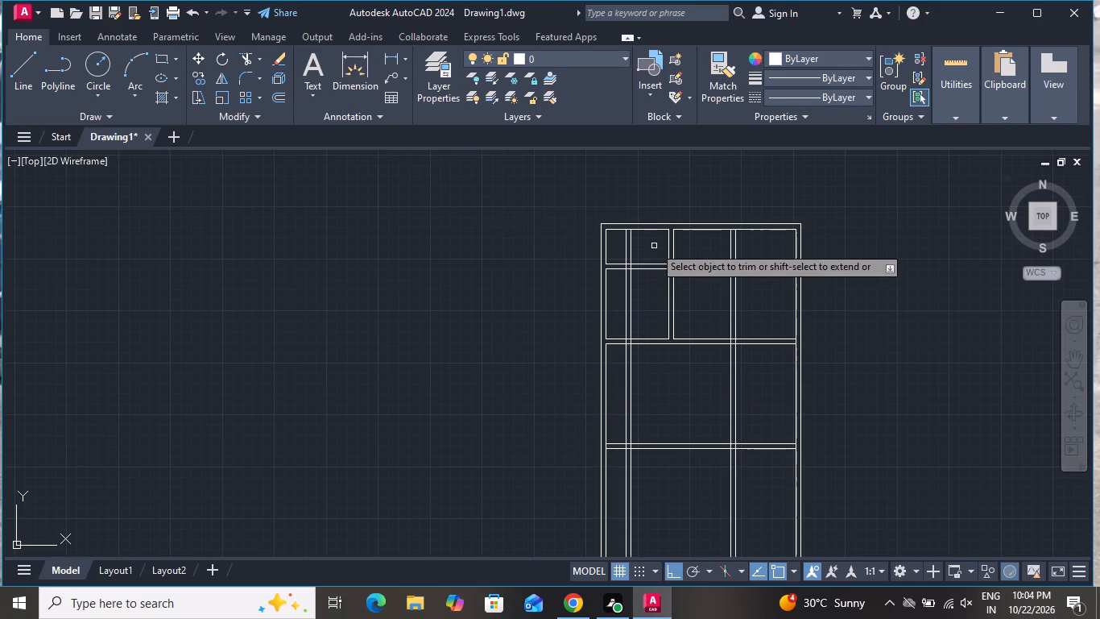
pyautogui.click(654, 246)
pyautogui.click(612, 246)
pyautogui.click(641, 294)
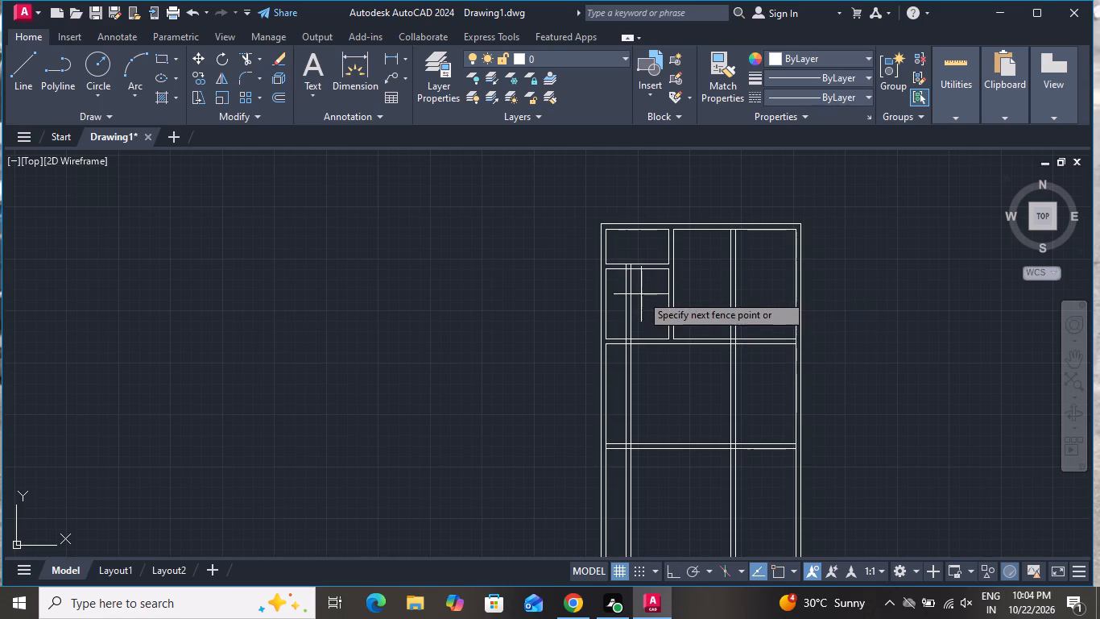
pyautogui.click(621, 305)
pyautogui.click(751, 268)
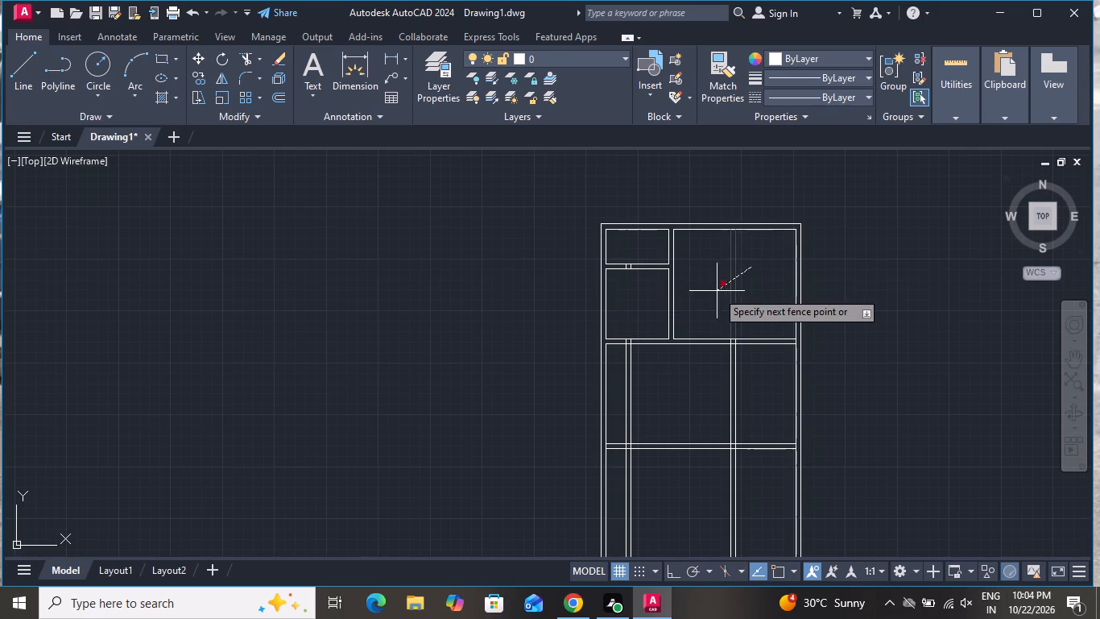
pyautogui.click(717, 291)
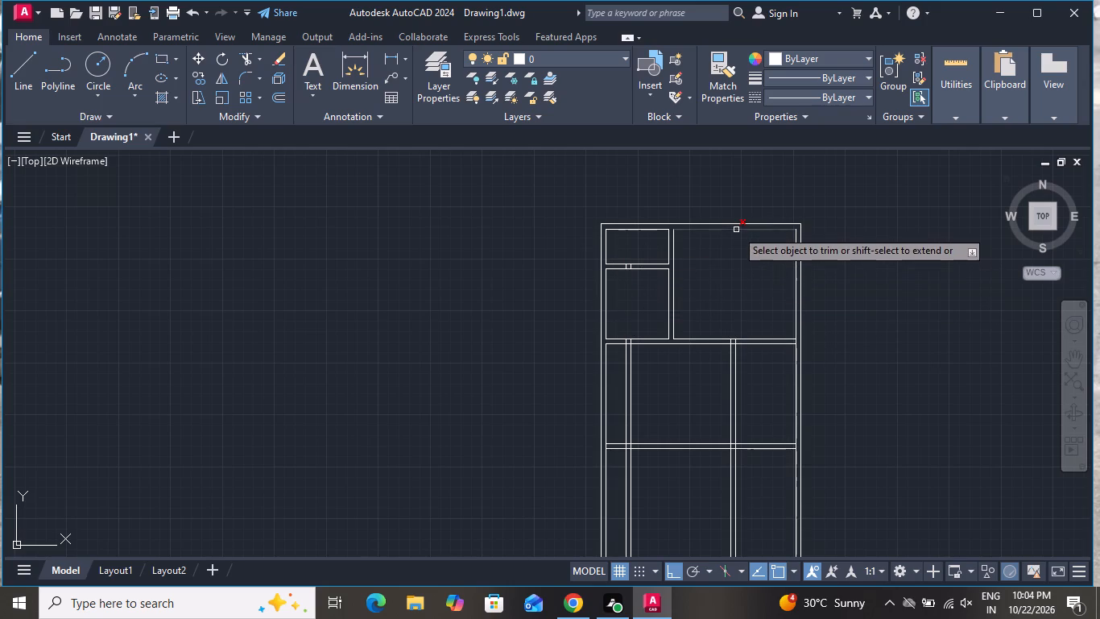
pyautogui.scroll(-1, 736, 230)
pyautogui.click(749, 395)
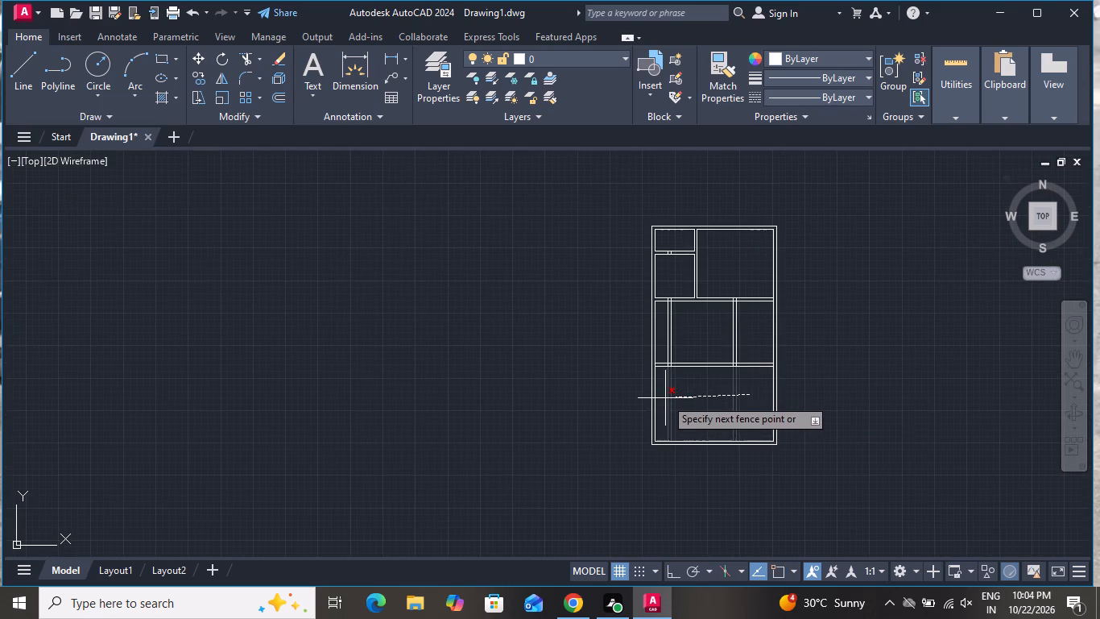
pyautogui.click(664, 398)
pyautogui.scroll(2, 668, 252)
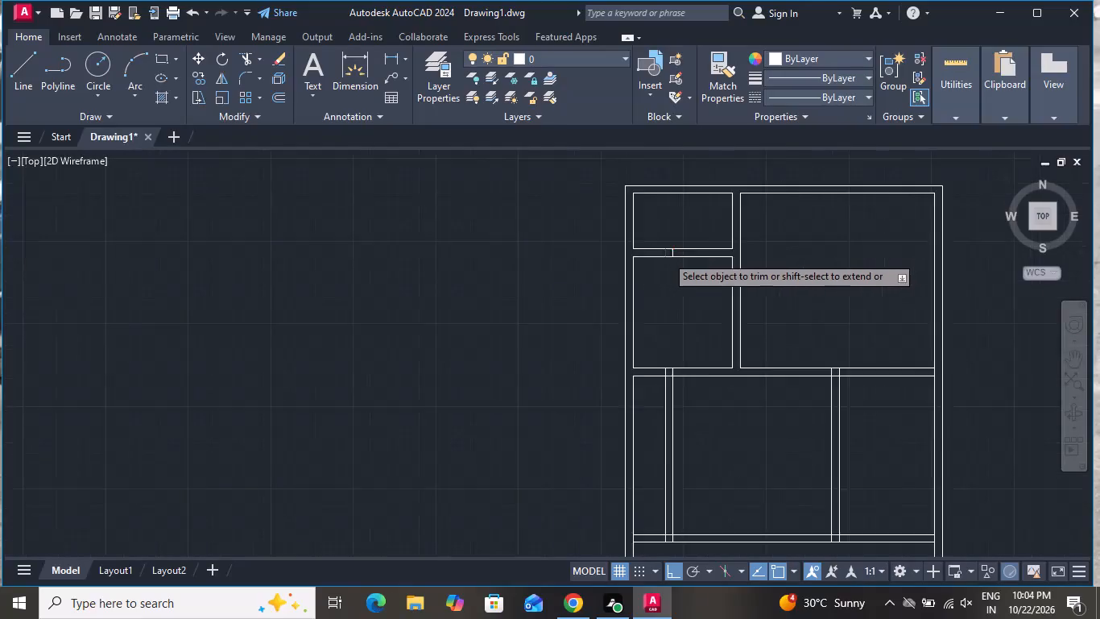
pyautogui.scroll(3, 666, 255)
pyautogui.click(648, 243)
pyautogui.click(705, 232)
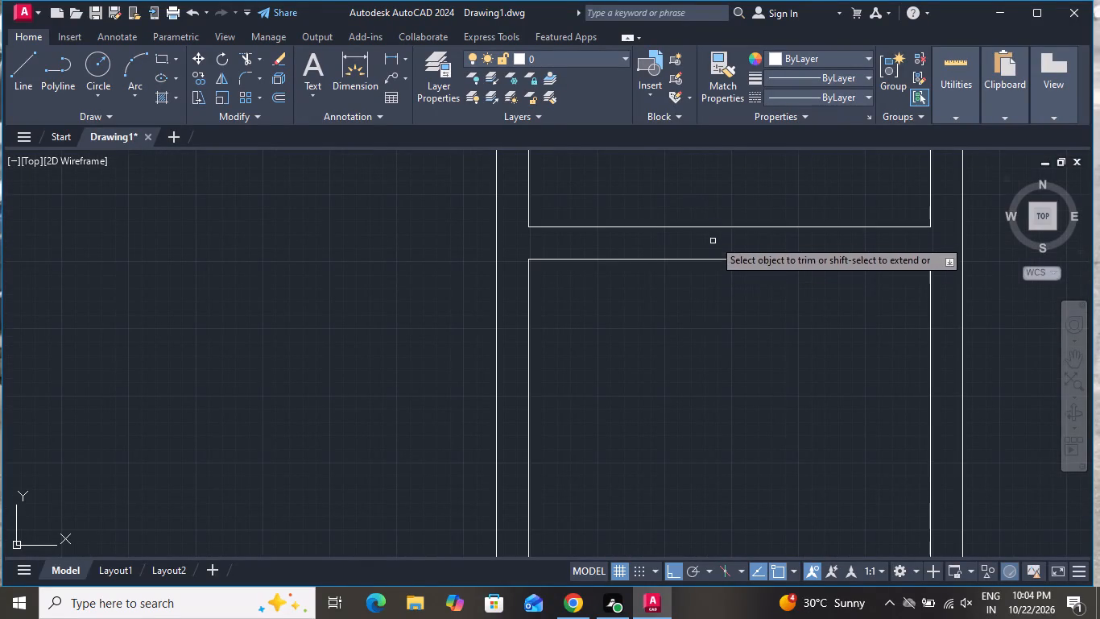
# Trim the overlapping lines where both vertical partitions meet the horizontal partition along the top of the middle rooms.
pyautogui.scroll(-3, 716, 238)
pyautogui.scroll(3, 700, 380)
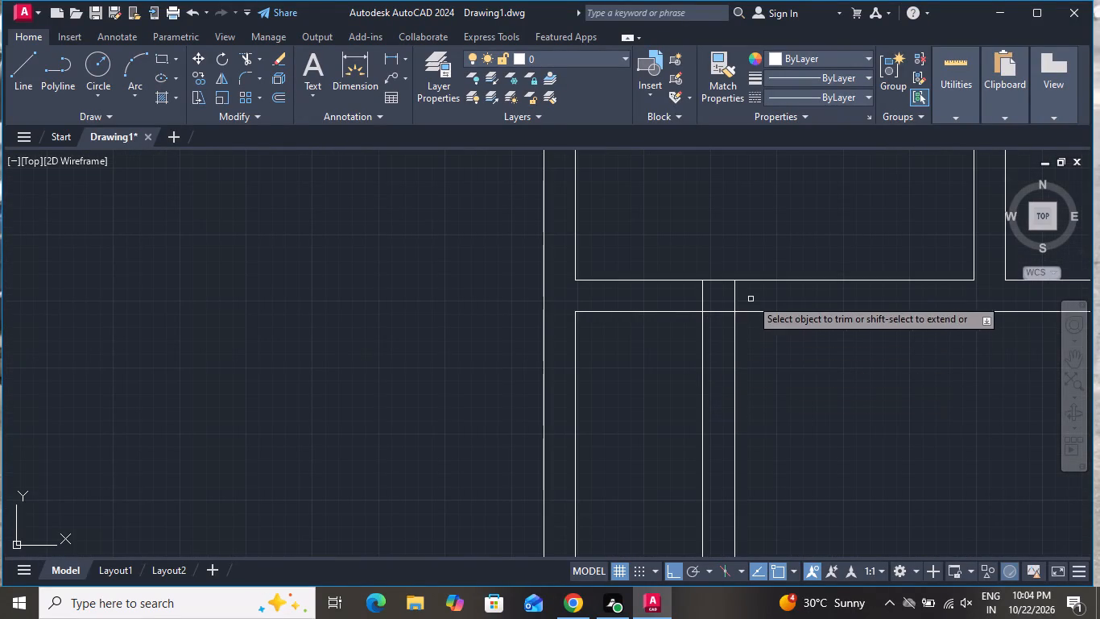
pyautogui.click(751, 295)
pyautogui.click(701, 296)
pyautogui.click(715, 297)
pyautogui.click(715, 329)
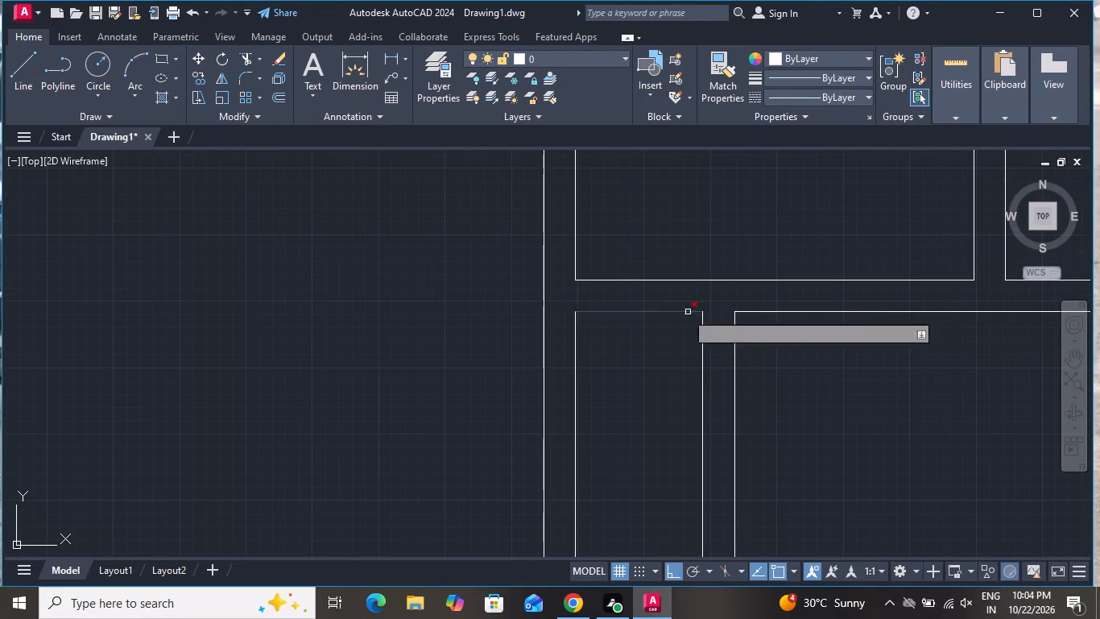
pyautogui.scroll(-3, 666, 313)
pyautogui.scroll(4, 832, 313)
pyautogui.click(867, 285)
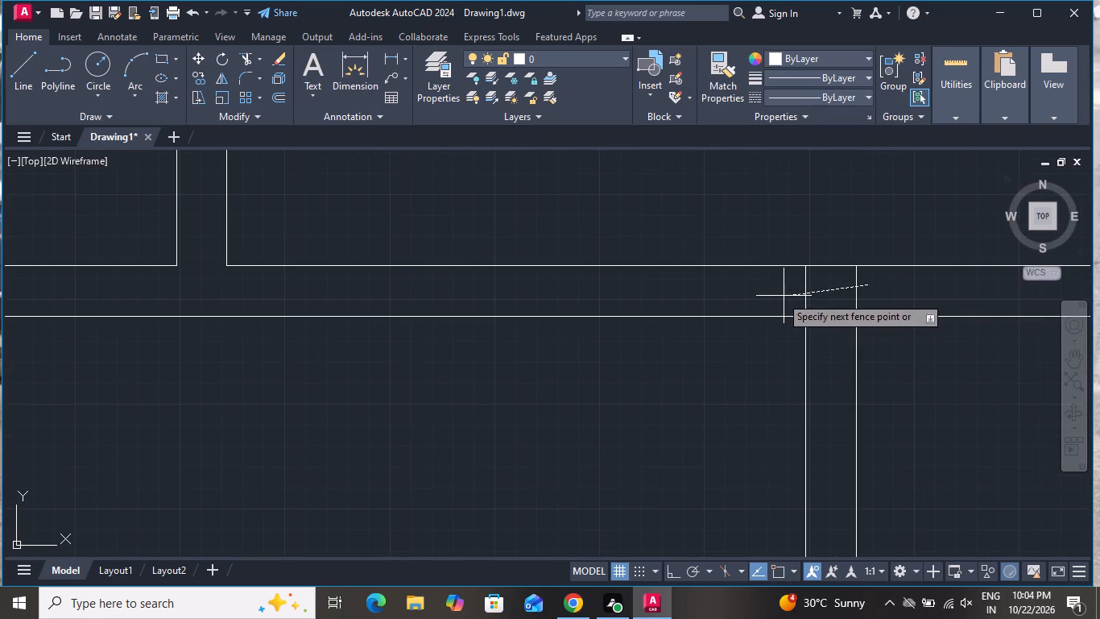
pyautogui.click(778, 296)
pyautogui.click(824, 290)
pyautogui.click(833, 347)
# Trim the right wall's inner line where it crosses the ends of the middle rooms' upper and lower horizontal partitions.
pyautogui.scroll(-2, 821, 227)
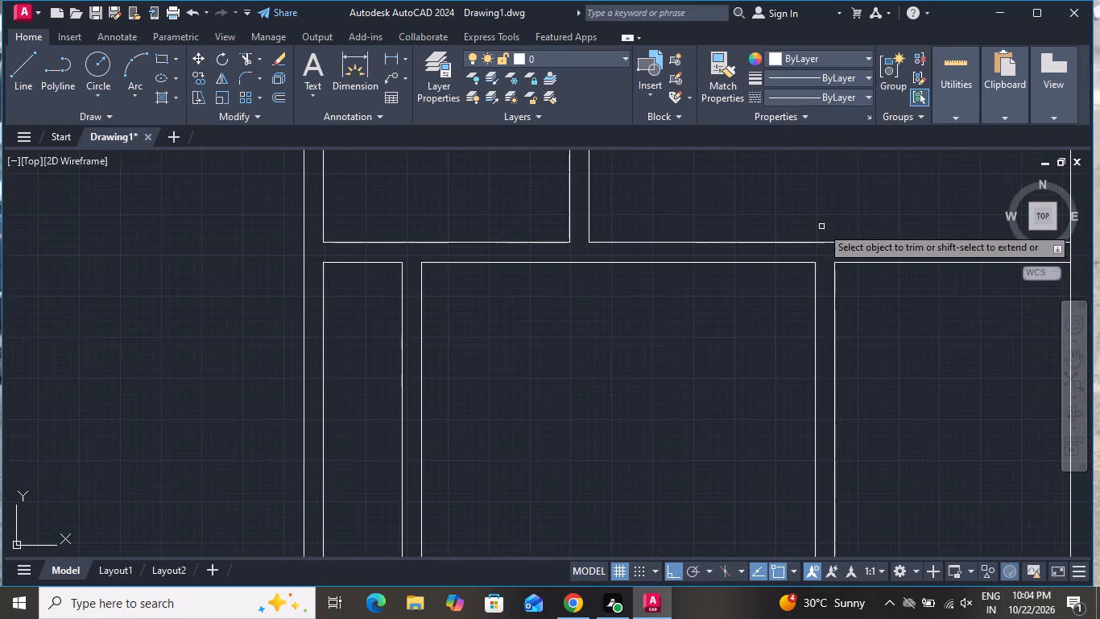
pyautogui.scroll(-2, 824, 223)
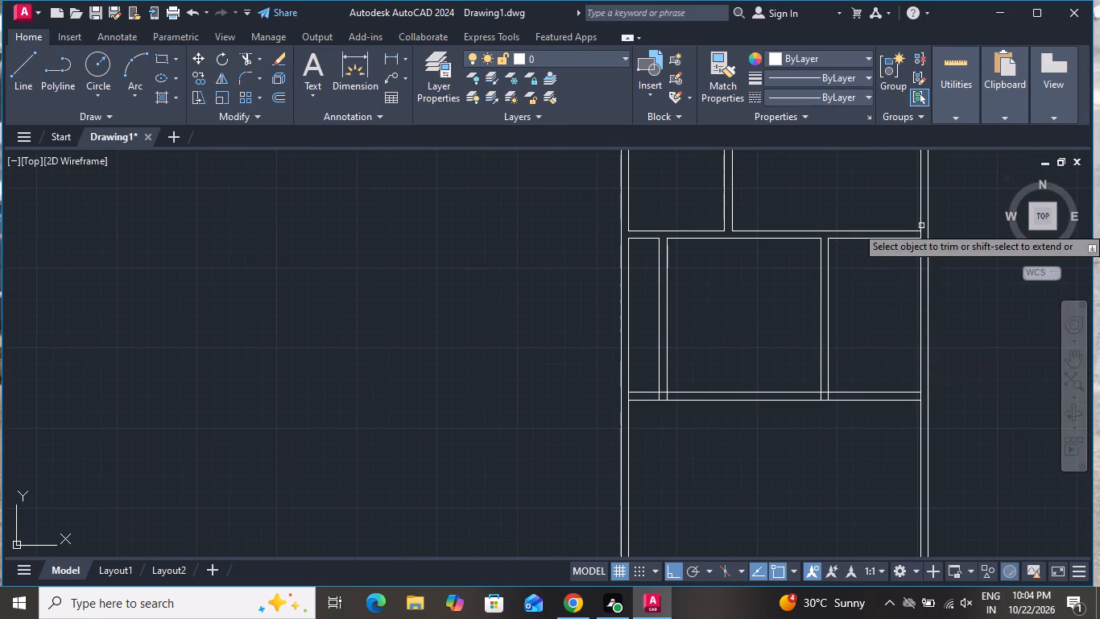
pyautogui.scroll(3, 958, 247)
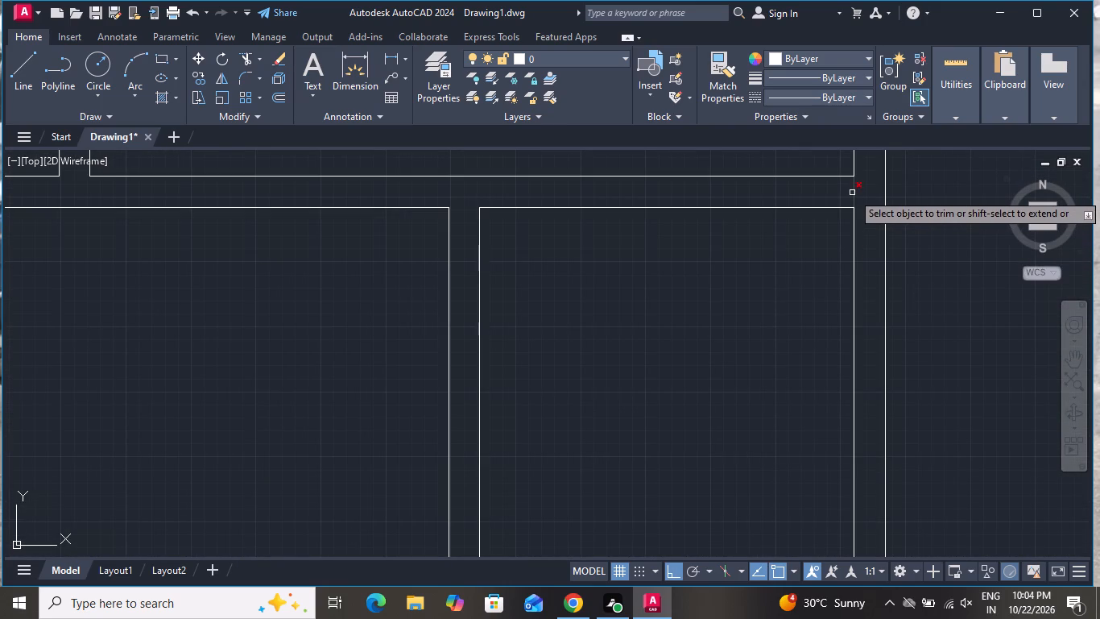
pyautogui.click(852, 193)
pyautogui.scroll(-2, 867, 198)
pyautogui.scroll(3, 862, 448)
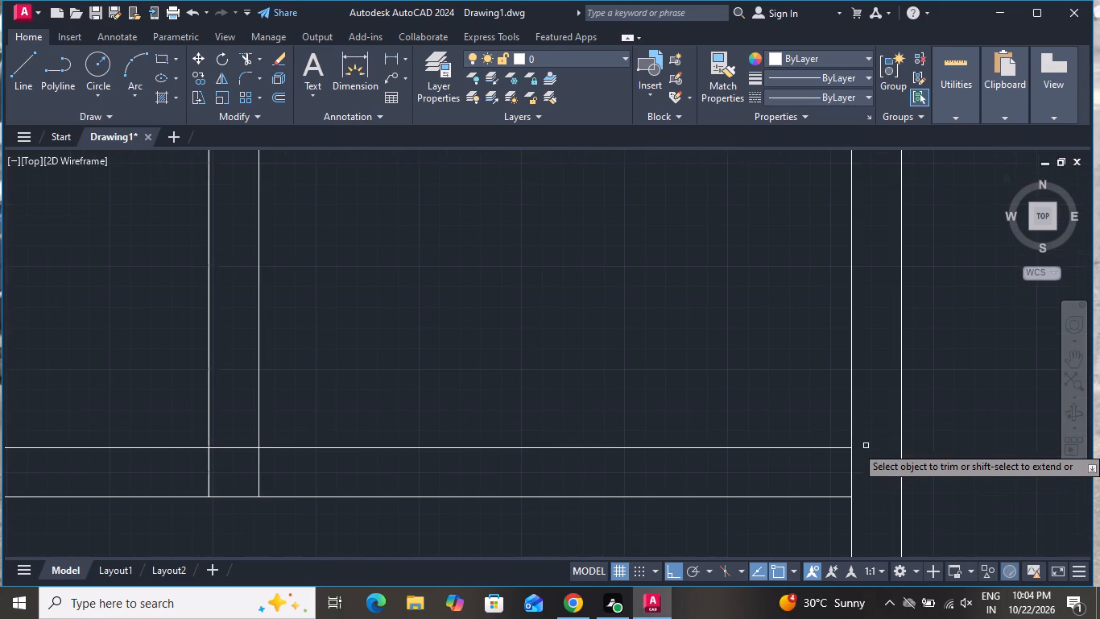
pyautogui.click(850, 459)
# Trim the overlapping lines where both vertical partitions meet the horizontal partition along the bottom of the middle rooms.
pyautogui.scroll(-2, 843, 378)
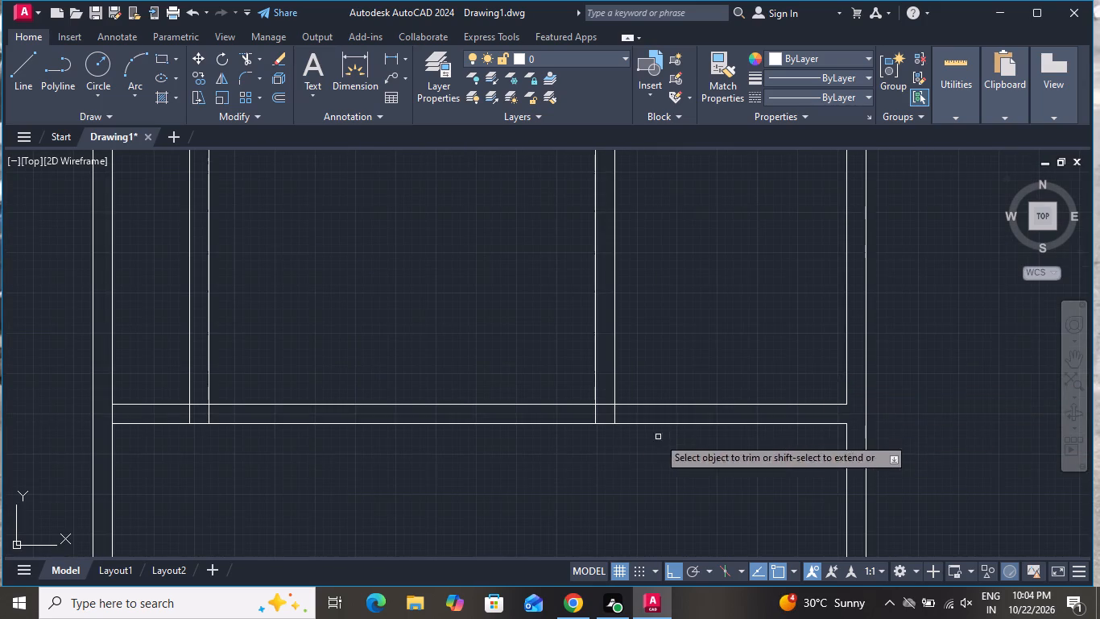
pyautogui.scroll(4, 612, 427)
pyautogui.click(647, 347)
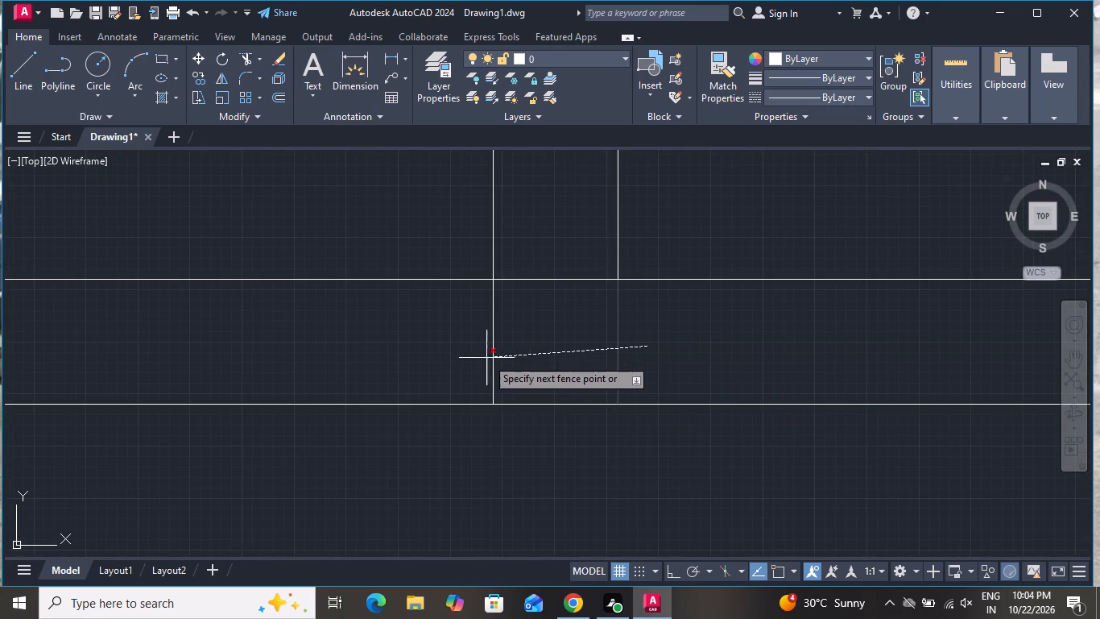
pyautogui.click(481, 358)
pyautogui.click(558, 298)
pyautogui.click(563, 229)
pyautogui.scroll(-5, 608, 318)
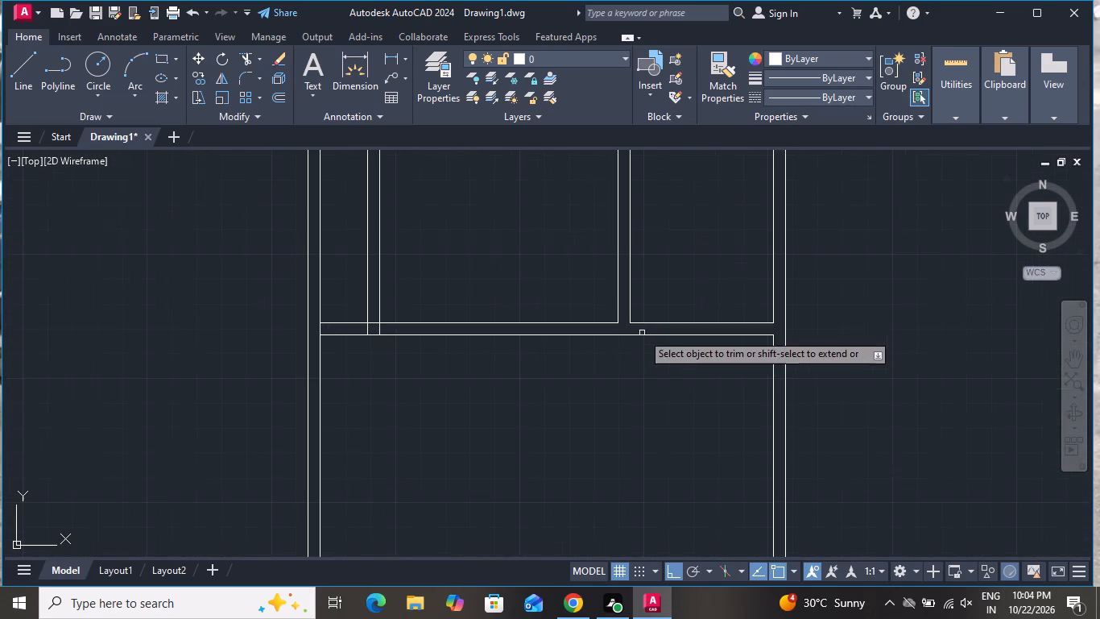
pyautogui.scroll(5, 366, 330)
pyautogui.click(374, 317)
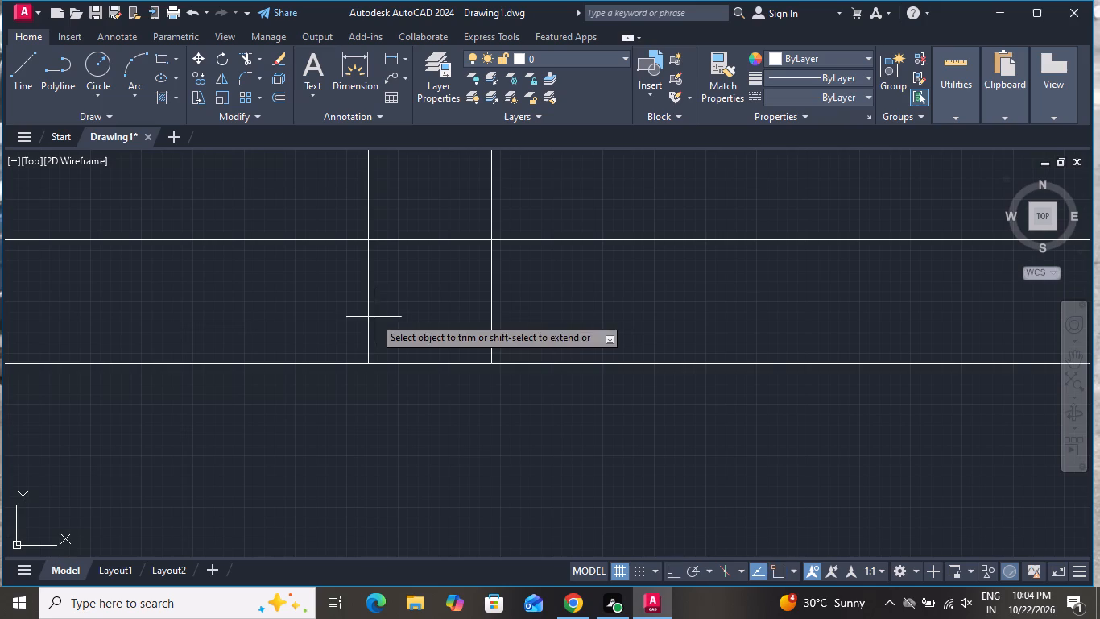
pyautogui.click(332, 323)
pyautogui.click(444, 274)
pyautogui.click(509, 274)
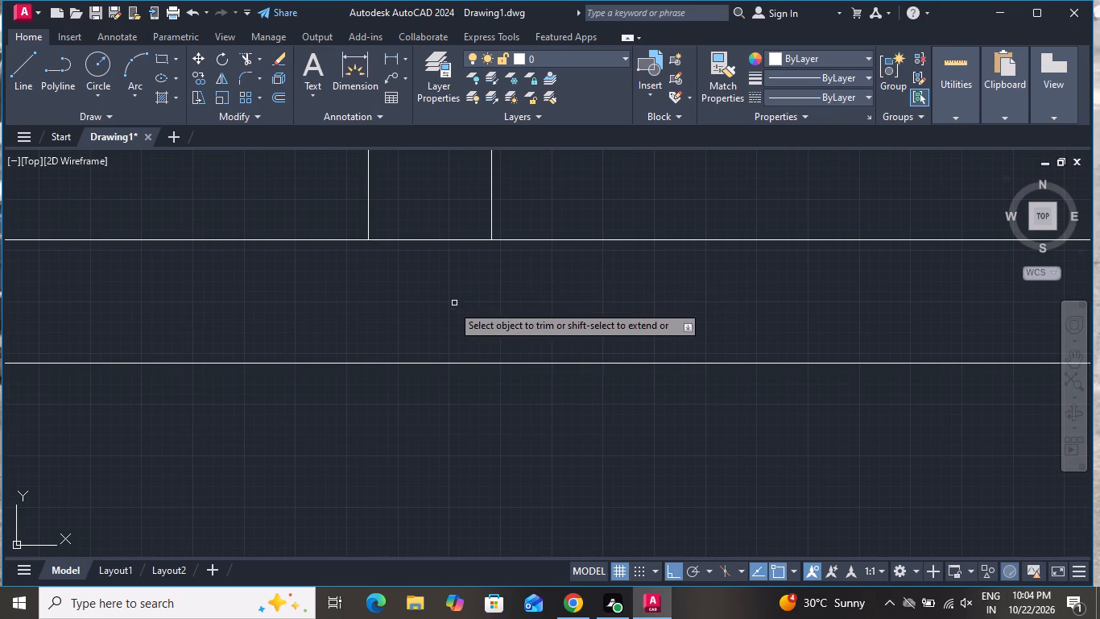
pyautogui.click(431, 309)
pyautogui.click(446, 196)
# Trim the left wall's inner line at the end of the lower horizontal partition, and end the Trim command.
pyautogui.scroll(-2, 557, 347)
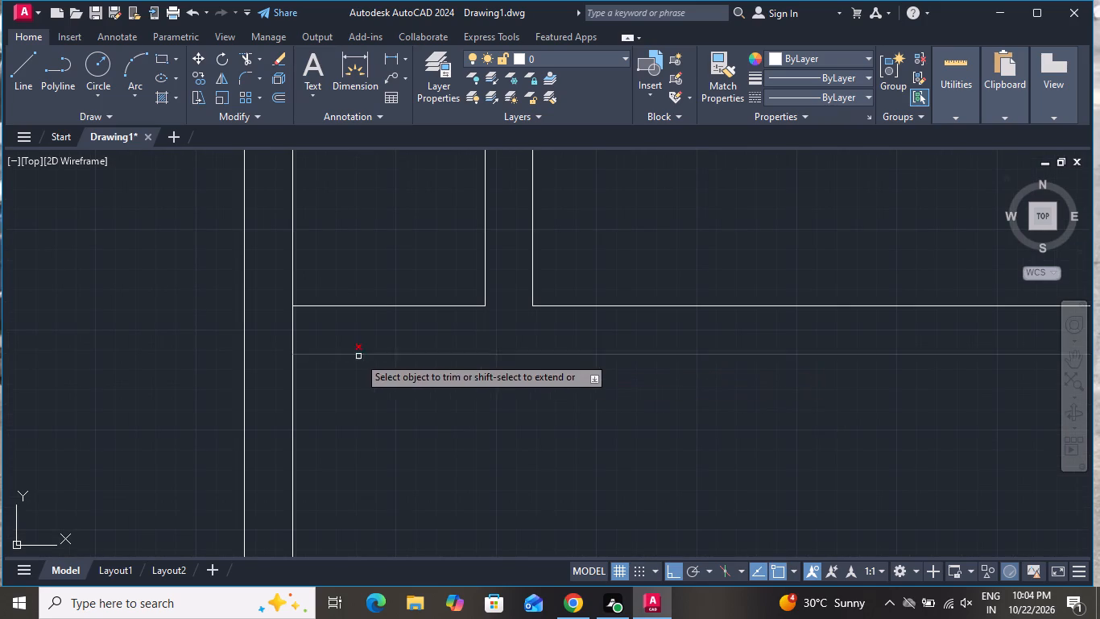
pyautogui.click(294, 329)
pyautogui.scroll(-3, 420, 333)
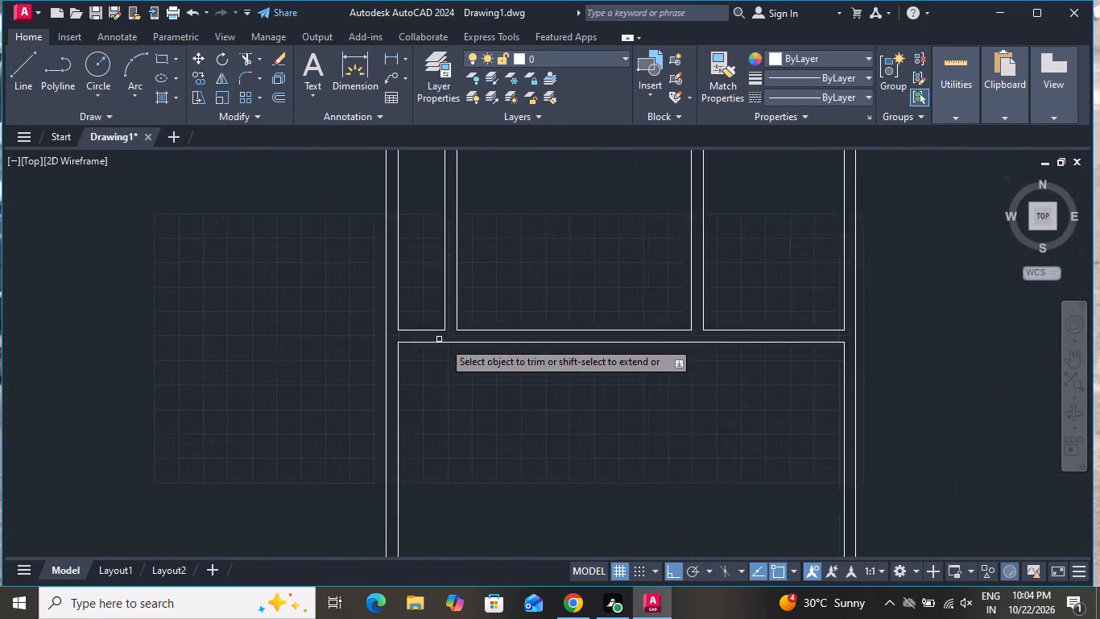
pyautogui.scroll(-2, 639, 369)
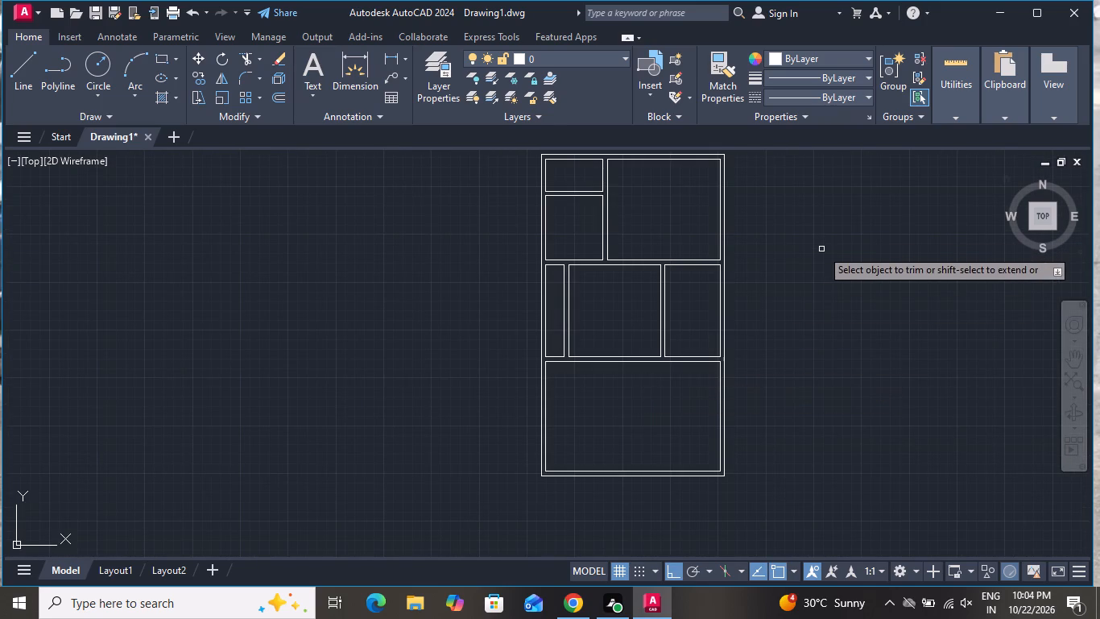
pyautogui.rightClick(821, 249)
pyautogui.click(842, 280)
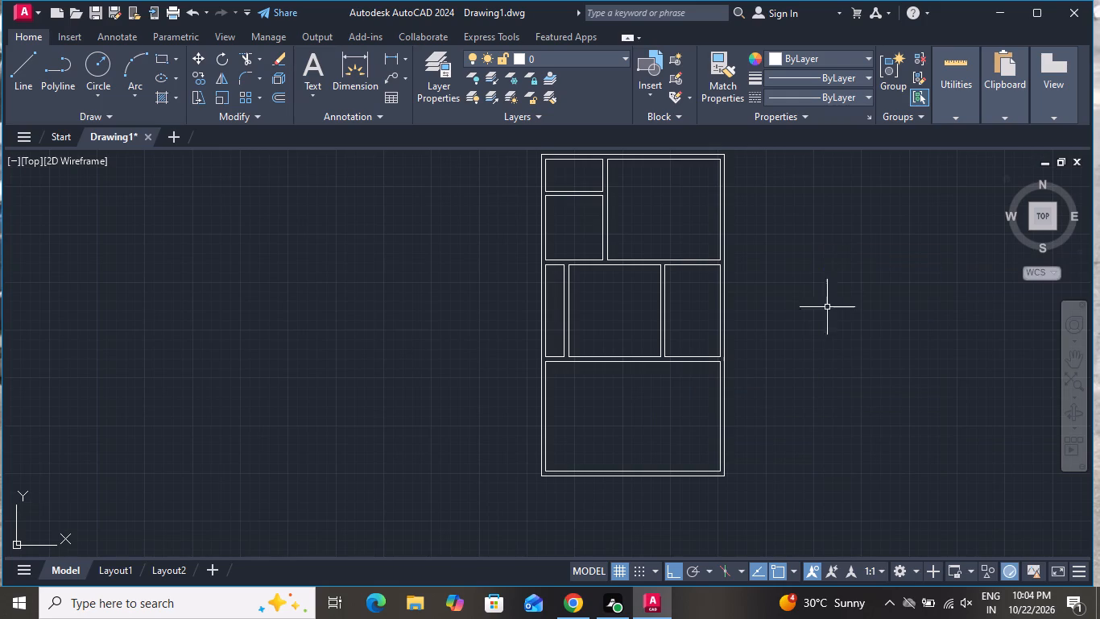
# Using Offset's Through option, offset the bottom room's left inner wall line 8'6" to the right.
pyautogui.press('o')
pyautogui.press('space')
pyautogui.write('t')
pyautogui.press('space')
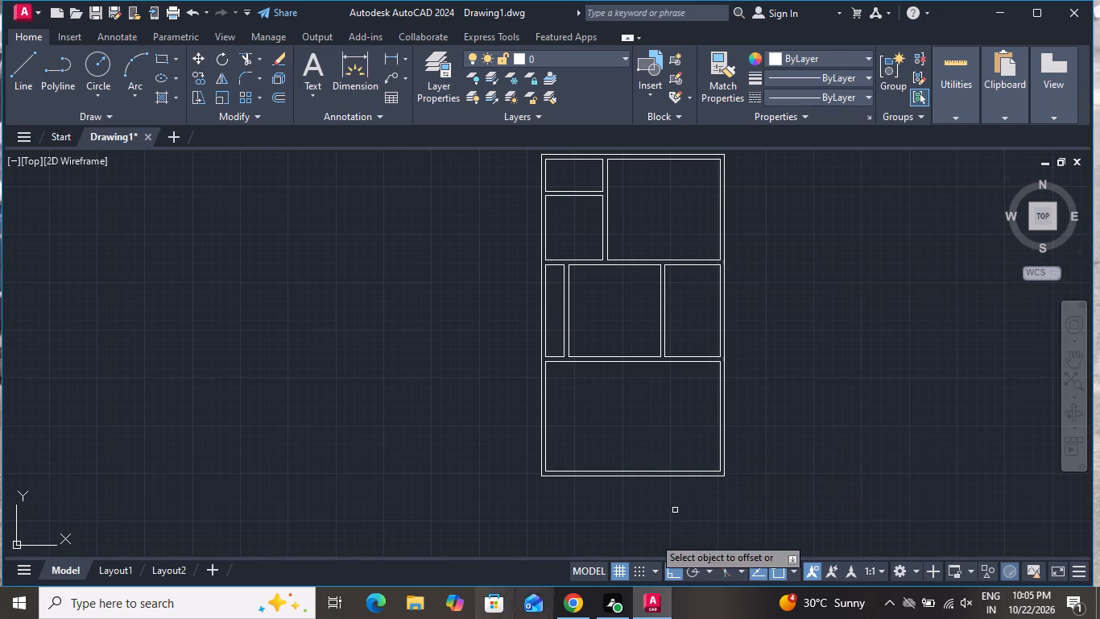
pyautogui.scroll(2, 554, 438)
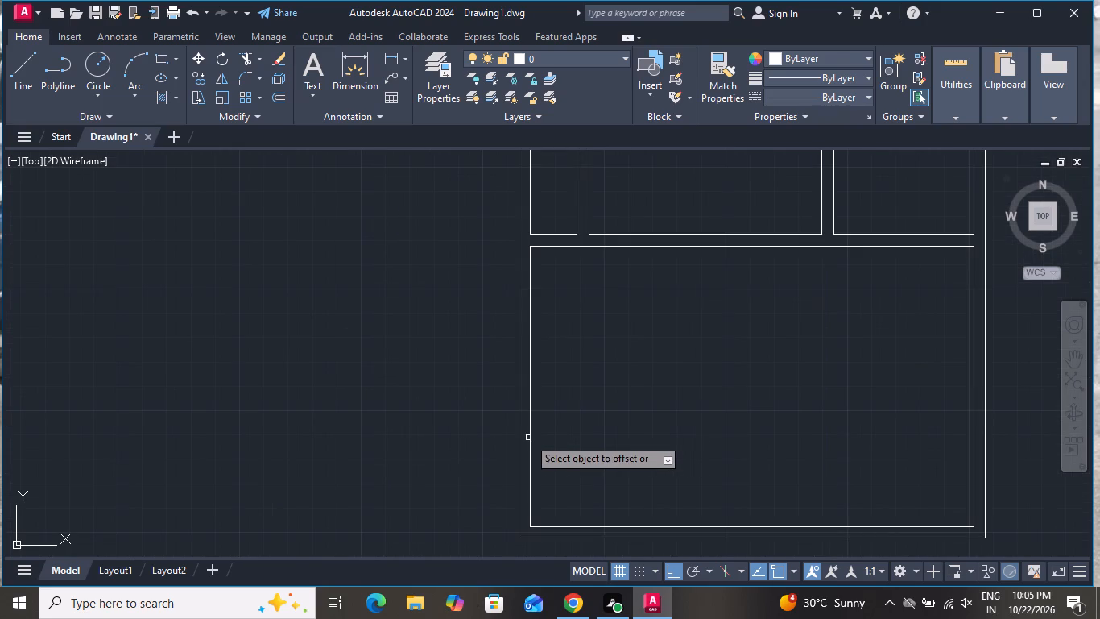
pyautogui.click(531, 434)
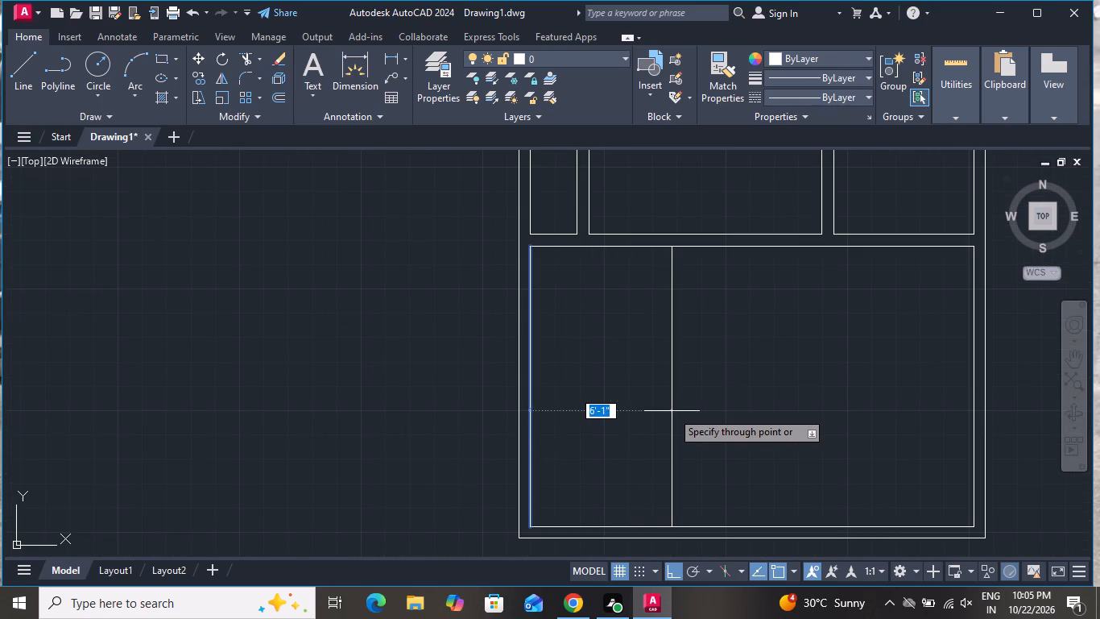
pyautogui.press('8')
pyautogui.press("'")
pyautogui.write('6"')
pyautogui.press('Return')
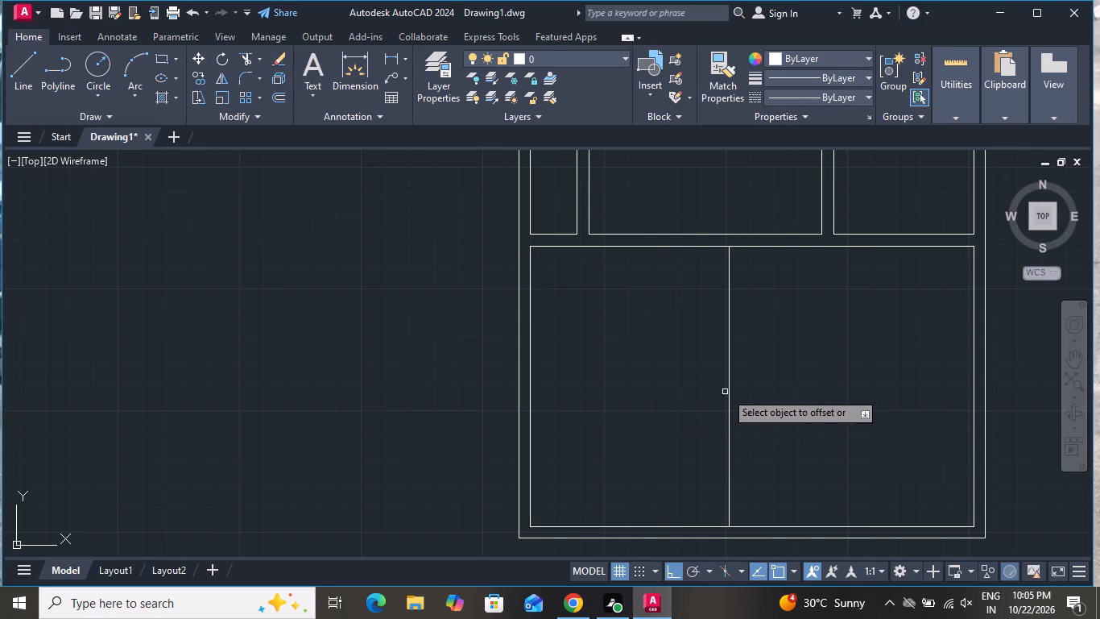
# Offset the new vertical line 6" to the right to form a partition in the bottom room, and end the Offset command.
pyautogui.click(729, 388)
pyautogui.press('6')
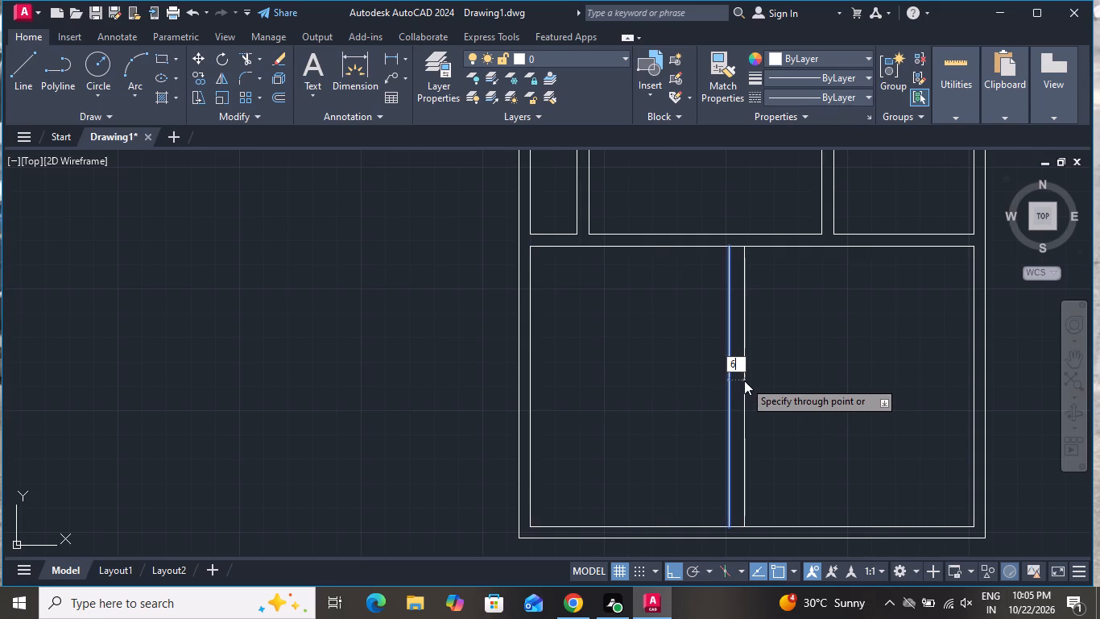
pyautogui.hotkey('shift', '"')
pyautogui.press('Return')
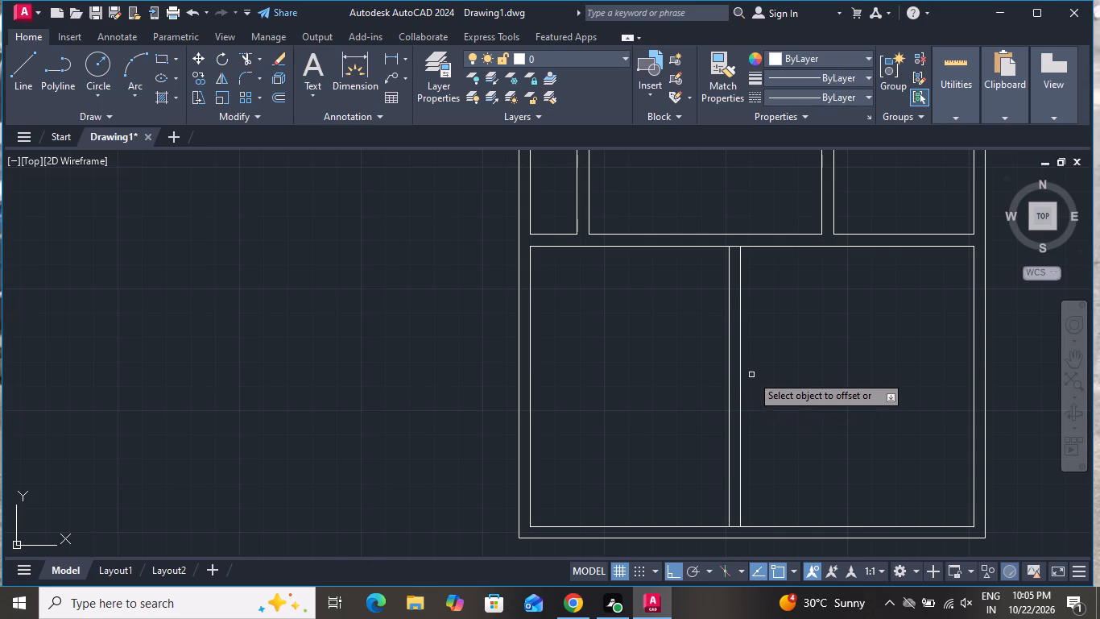
pyautogui.rightClick(751, 374)
pyautogui.click(770, 400)
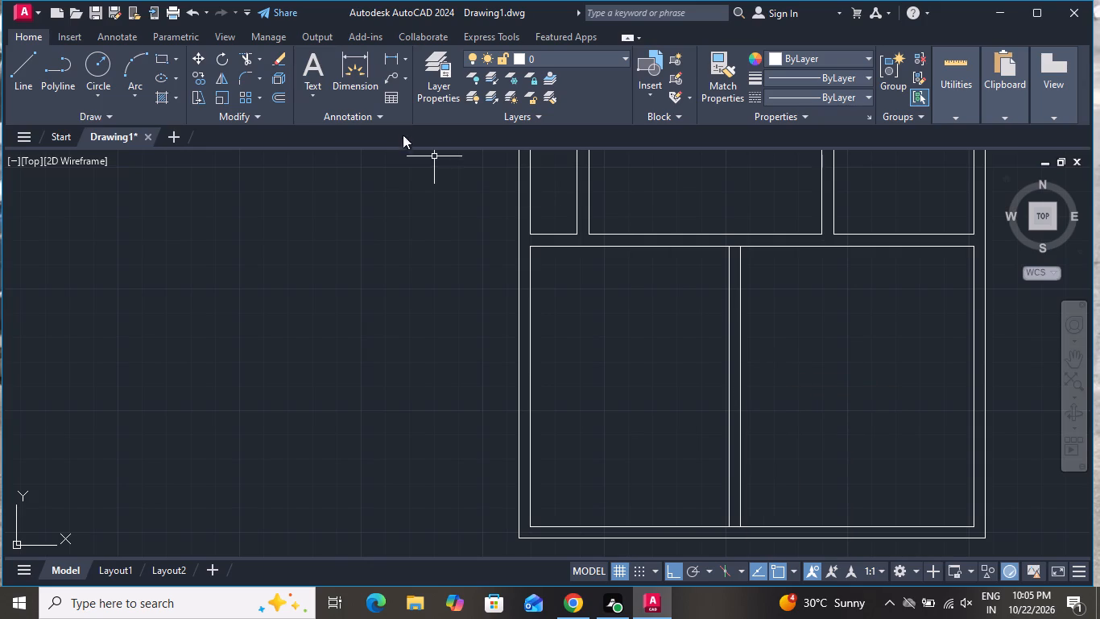
# Trim the horizontal wall lines between the new partition's two lines at its top and bottom ends, and end the Trim command.
pyautogui.click(246, 64)
pyautogui.click(735, 247)
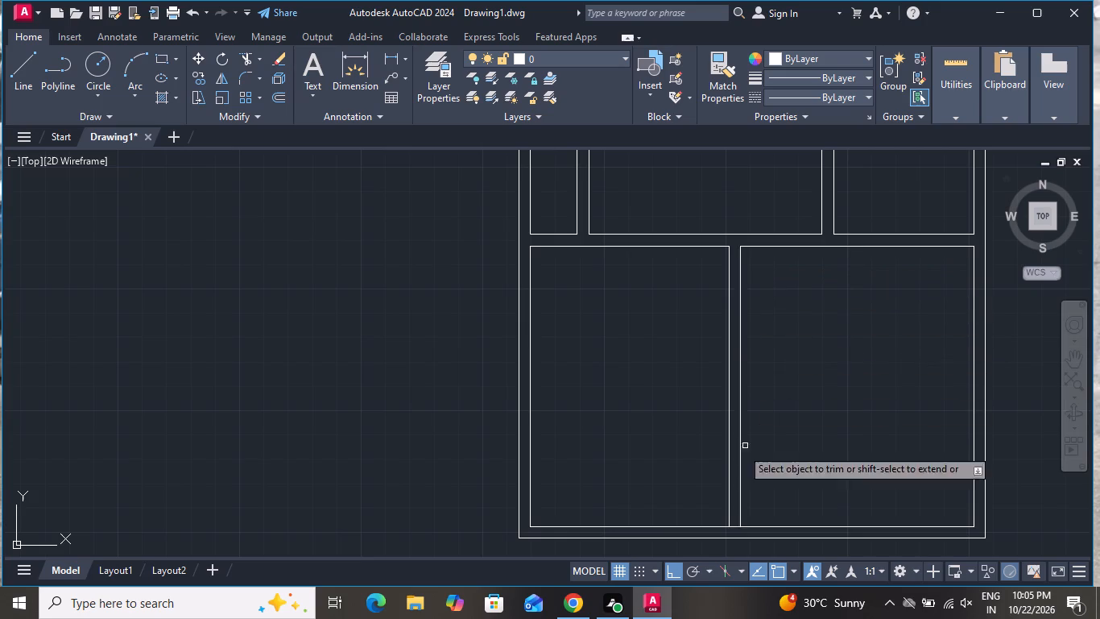
pyautogui.click(736, 530)
pyautogui.rightClick(768, 384)
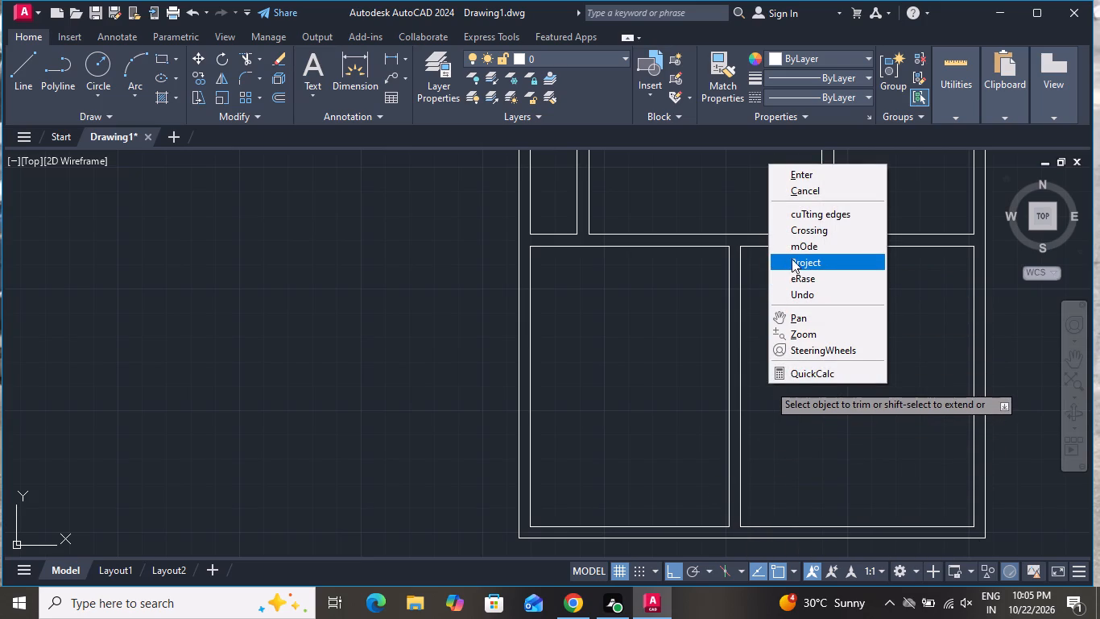
pyautogui.click(793, 192)
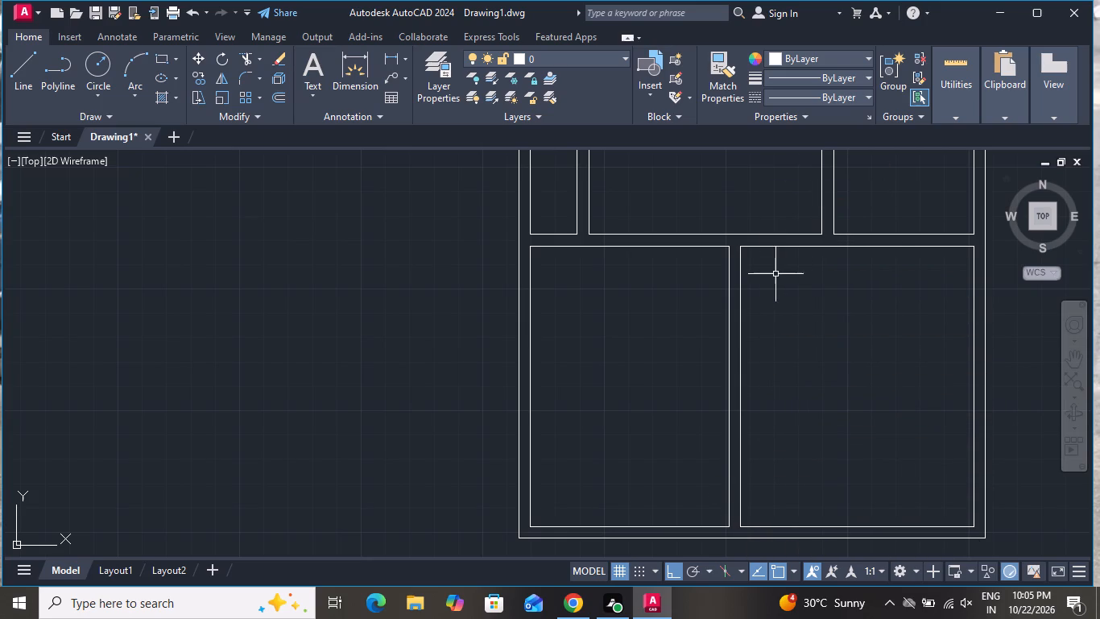
# Draw a vertical line across the top outer wall at the midpoint of the upper-right room's top wall, and end the Line command.
pyautogui.scroll(-3, 755, 300)
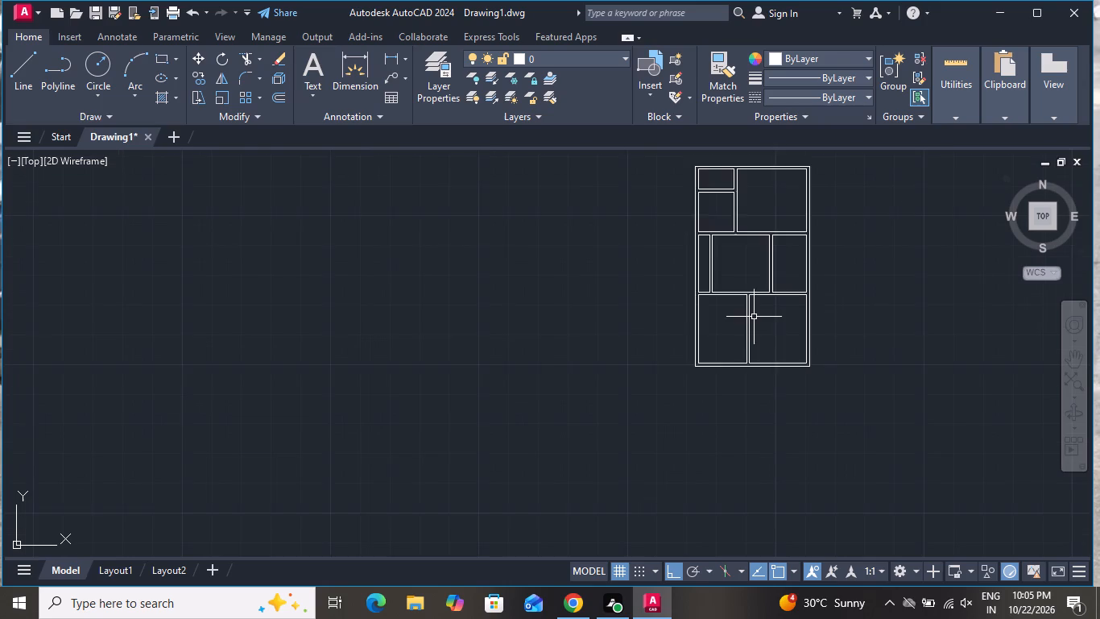
pyautogui.scroll(-1, 754, 323)
pyautogui.scroll(3, 799, 219)
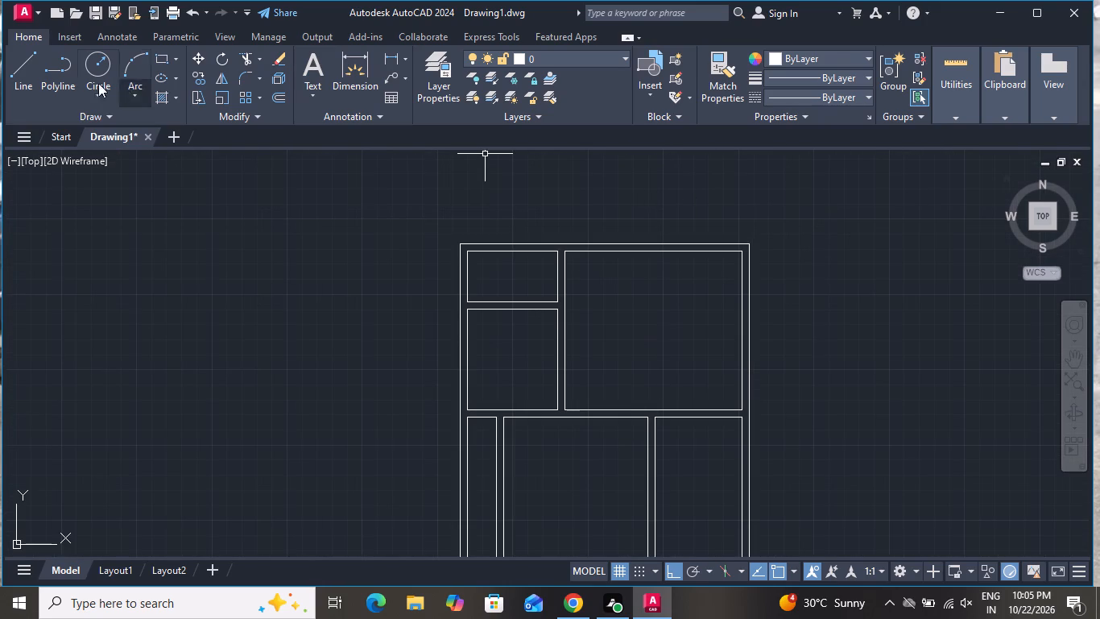
pyautogui.click(30, 69)
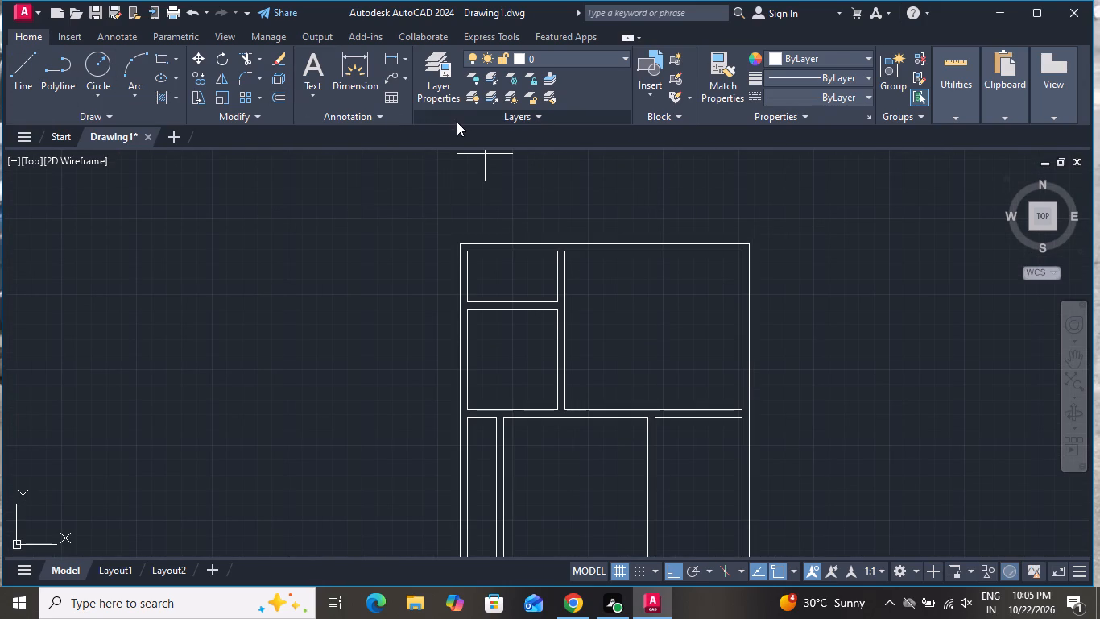
pyautogui.scroll(3, 631, 246)
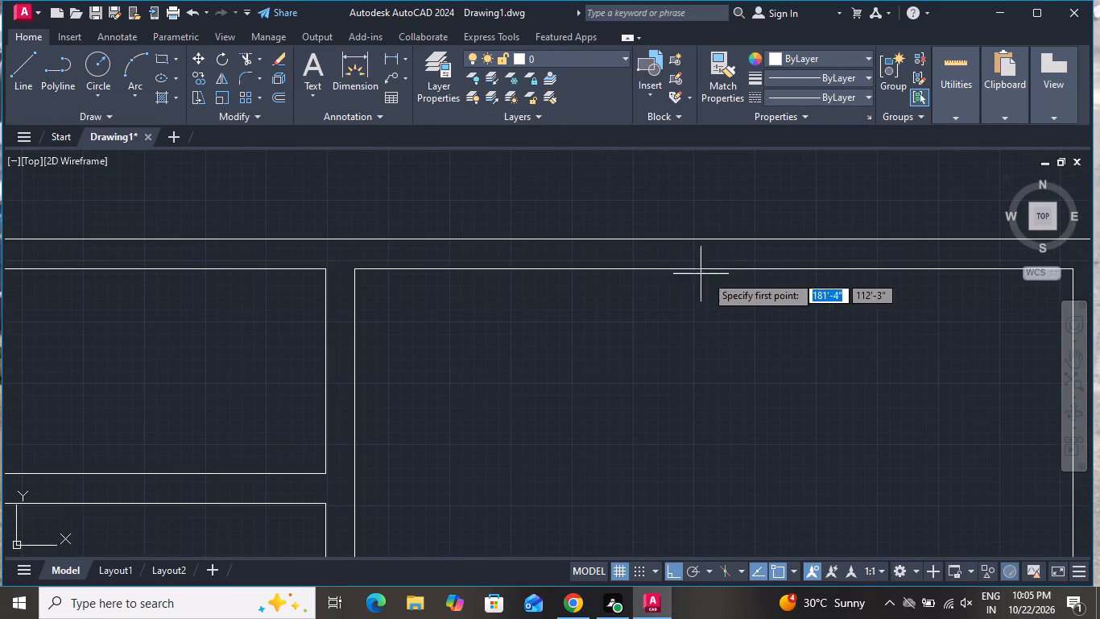
pyautogui.click(713, 267)
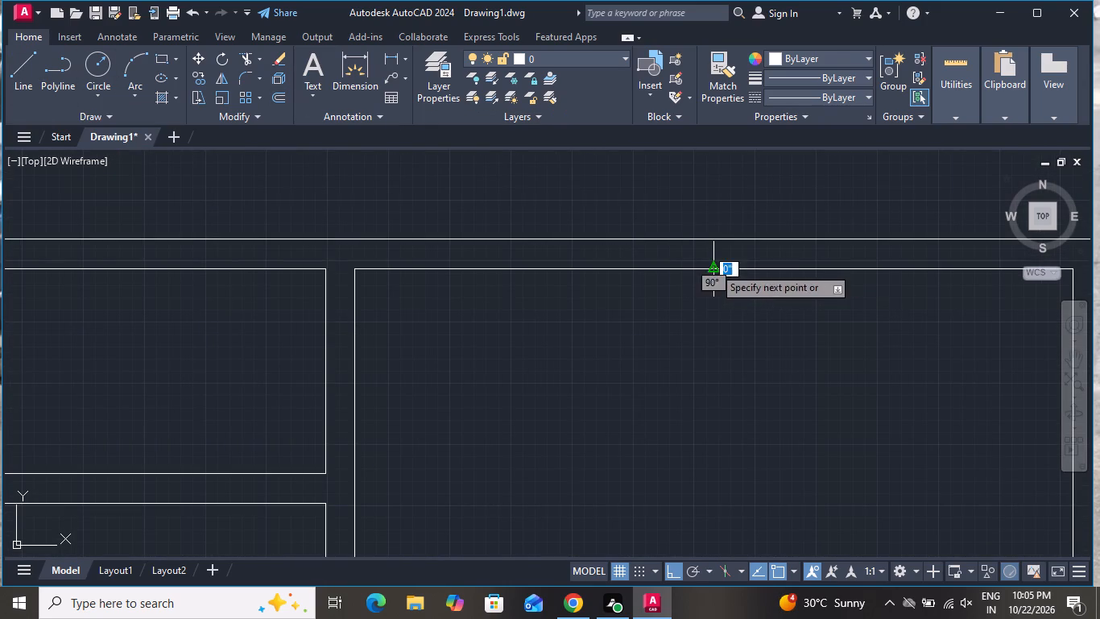
pyautogui.click(713, 234)
pyautogui.rightClick(713, 248)
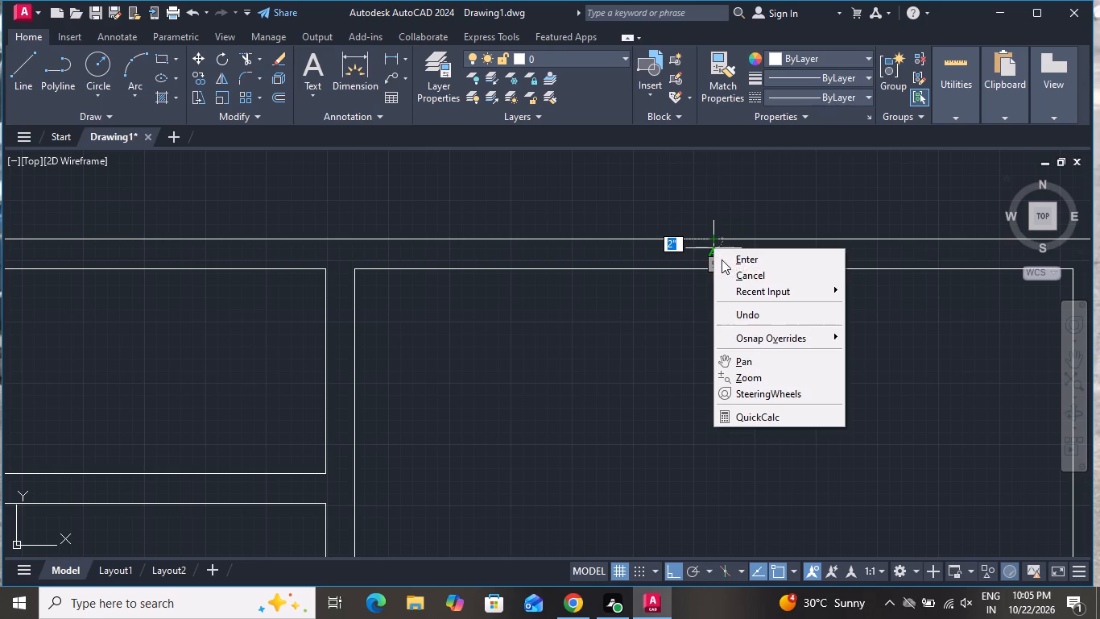
pyautogui.click(744, 267)
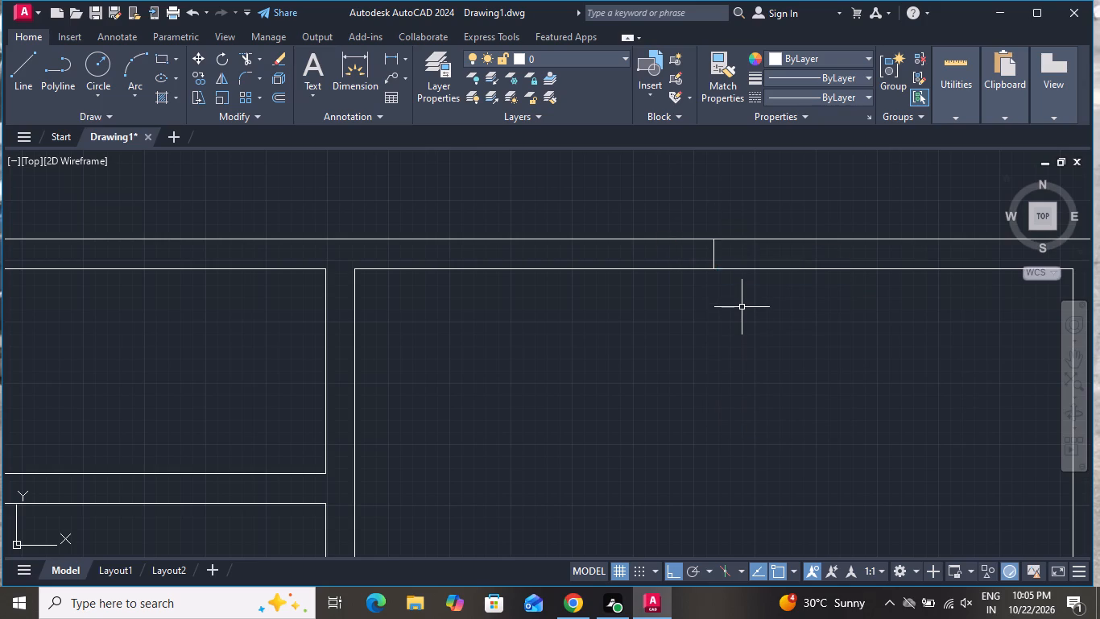
# Offset the vertical line in the top wall 2' to both sides to mark the window opening, and end the Offset command.
pyautogui.write('o')
pyautogui.press('space')
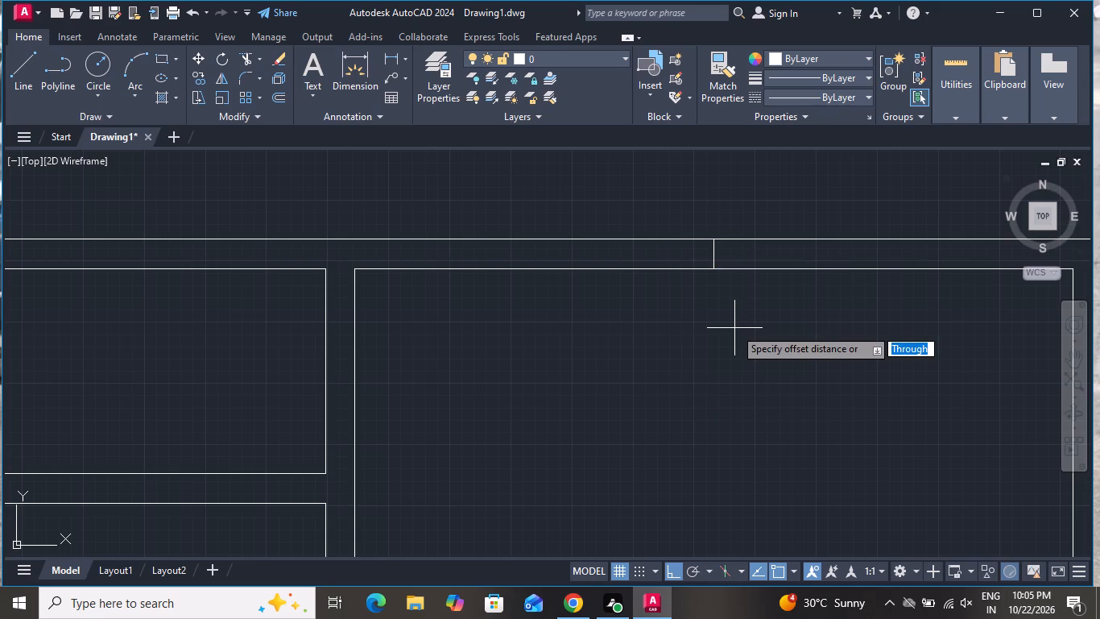
pyautogui.press('2')
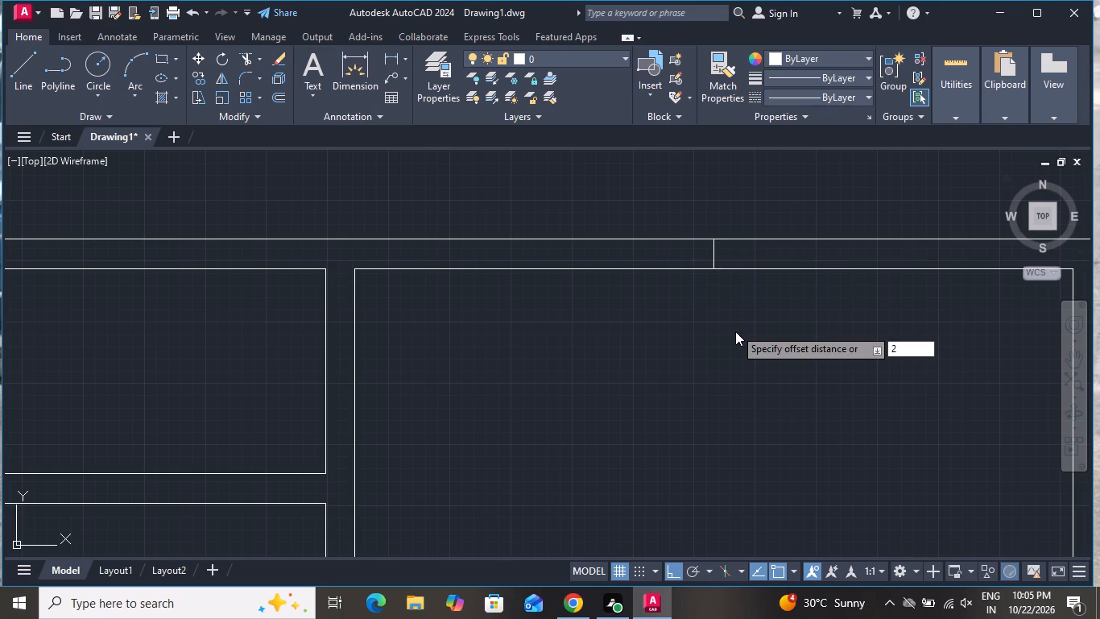
pyautogui.press("'")
pyautogui.press('Return')
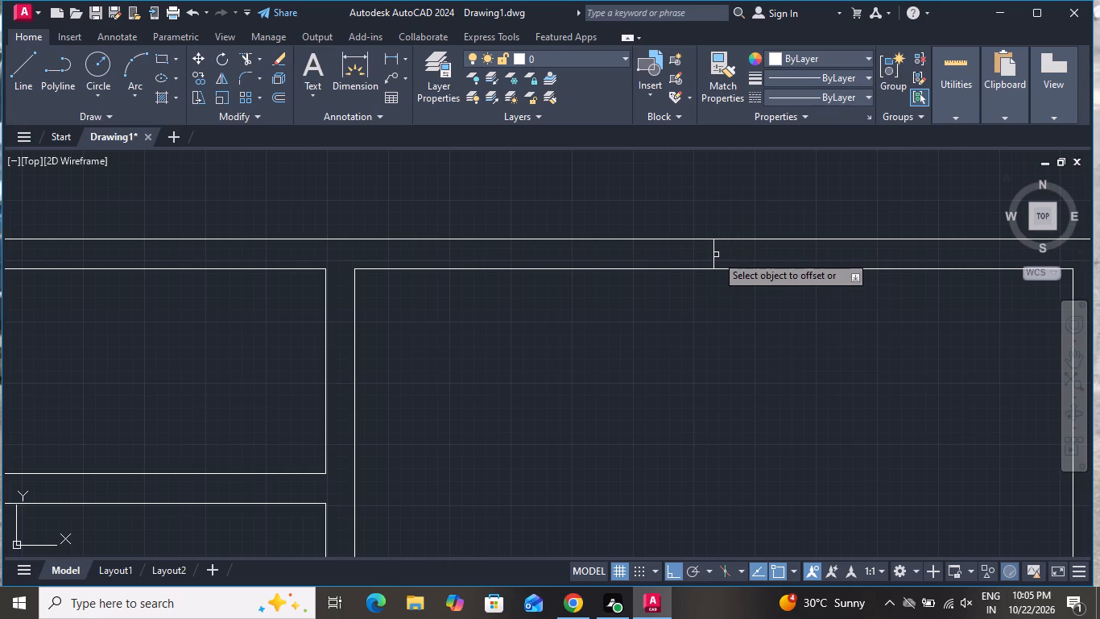
pyautogui.click(712, 248)
pyautogui.click(617, 269)
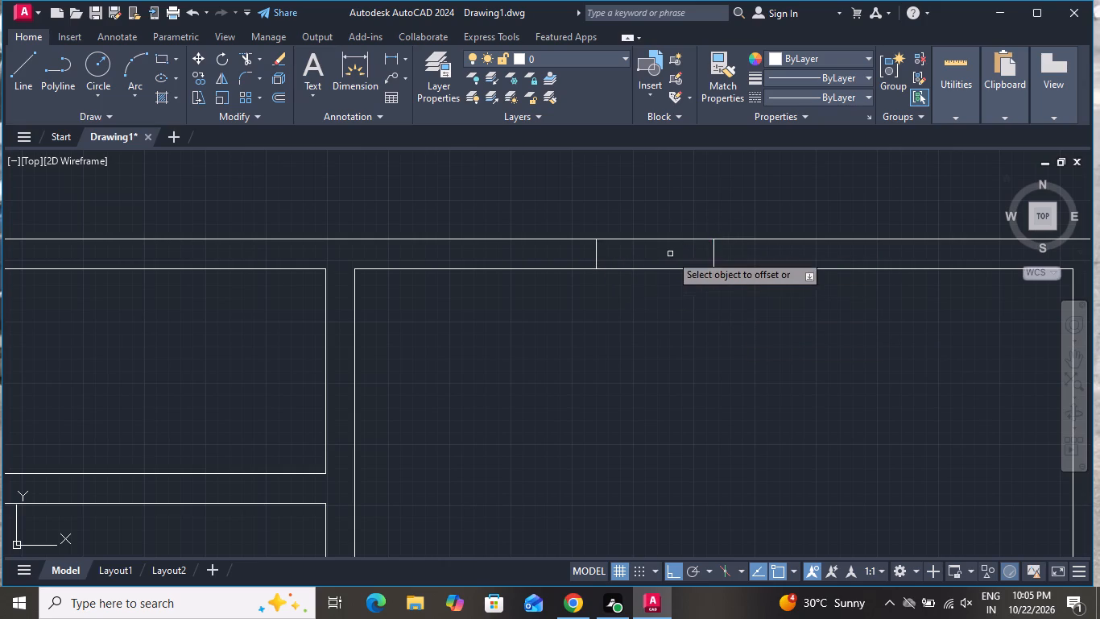
pyautogui.click(715, 252)
pyautogui.click(755, 251)
pyautogui.rightClick(744, 314)
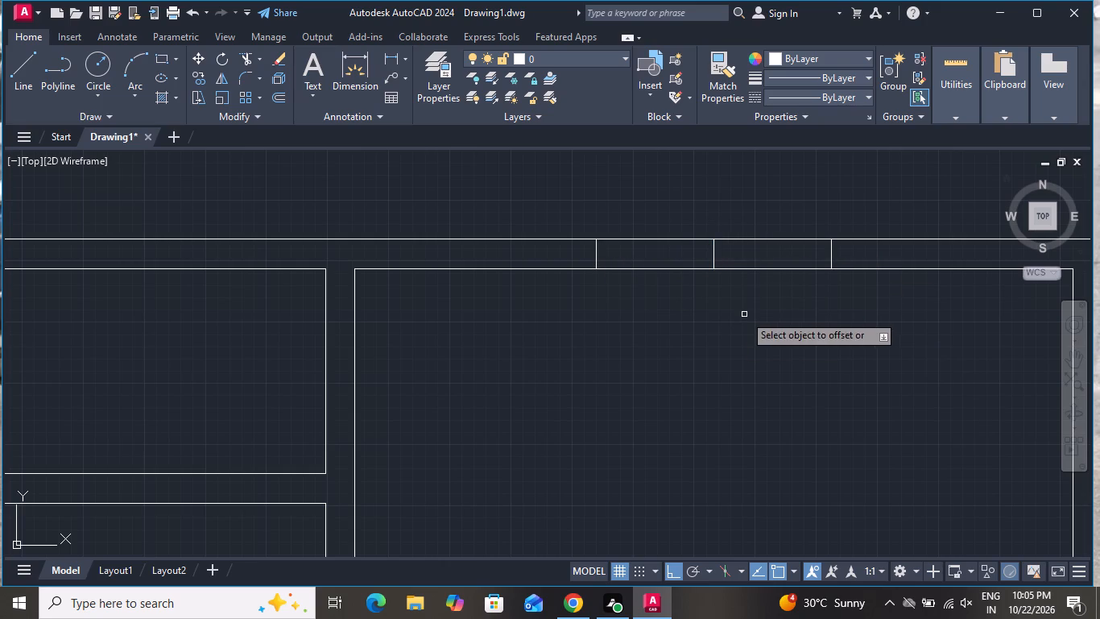
pyautogui.click(759, 339)
# Offset both window opening end lines 2" outward to form the window jambs, and end the Offset command.
pyautogui.press('o')
pyautogui.press('space')
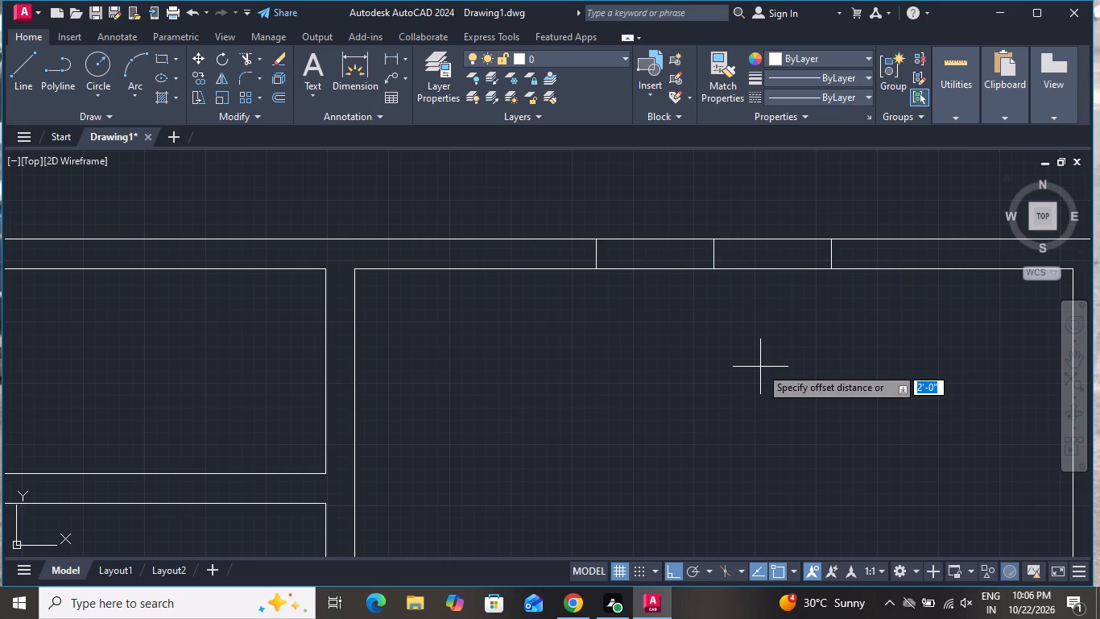
pyautogui.press('2')
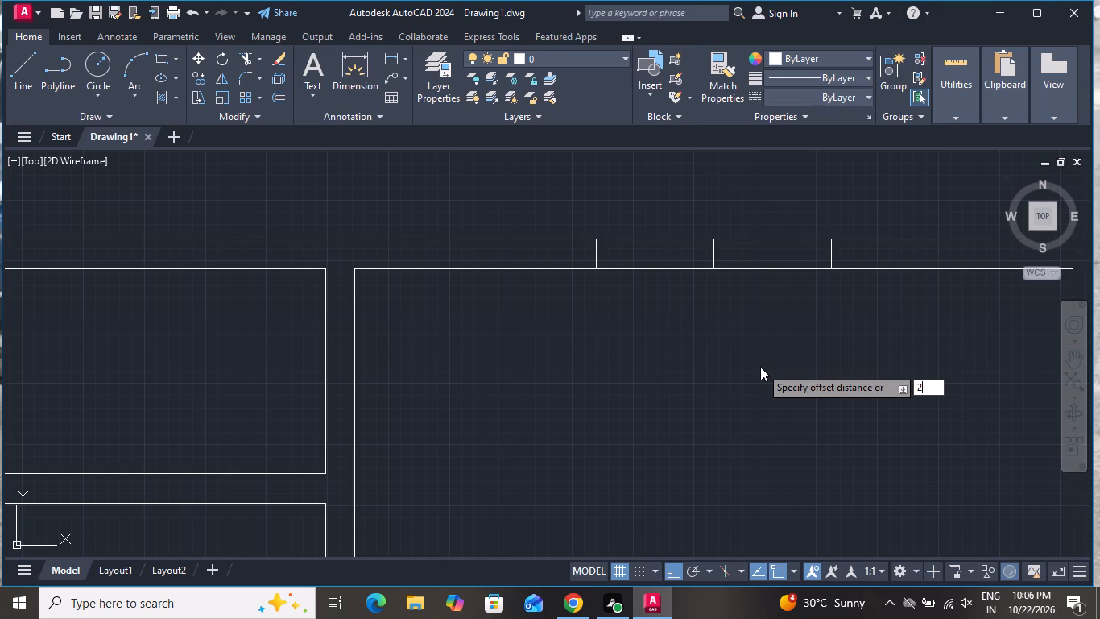
pyautogui.hotkey('shift', '"')
pyautogui.press('Return')
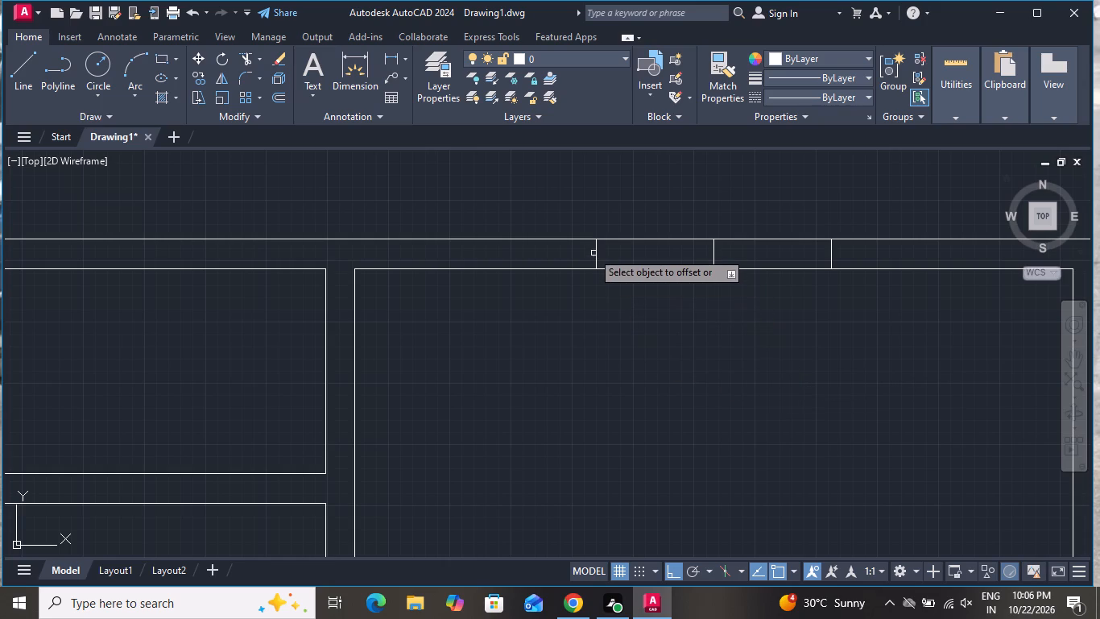
pyautogui.click(598, 249)
pyautogui.click(519, 272)
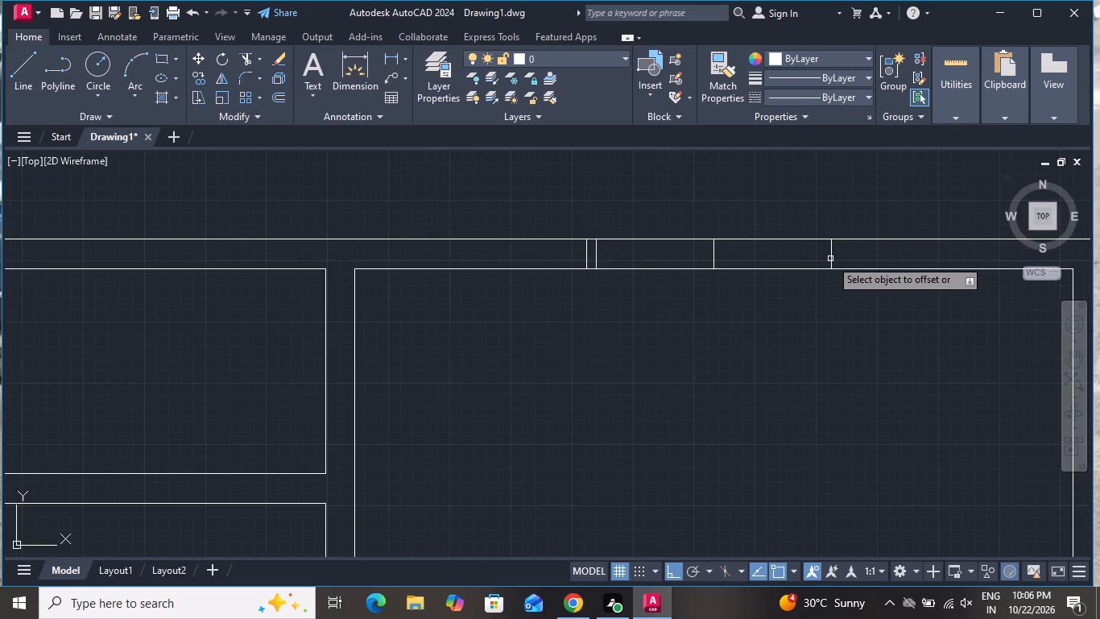
pyautogui.click(831, 254)
pyautogui.click(875, 254)
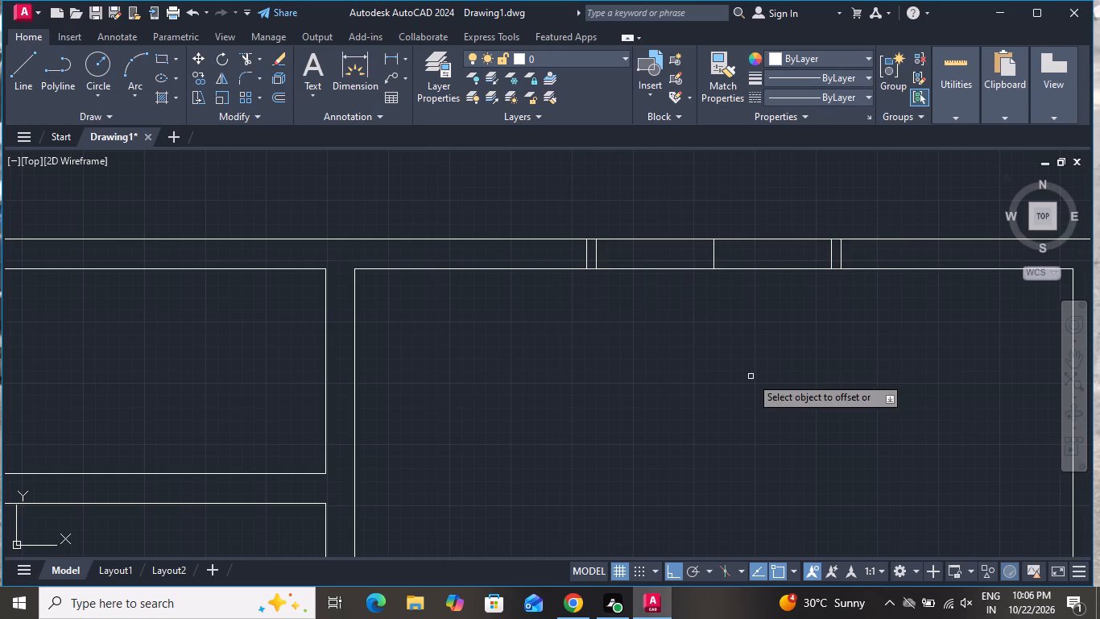
pyautogui.rightClick(751, 376)
pyautogui.click(774, 405)
# Draw a horizontal line between the midpoints of the two inner jamb lines of the top wall window, and end the Line command.
pyautogui.click(16, 65)
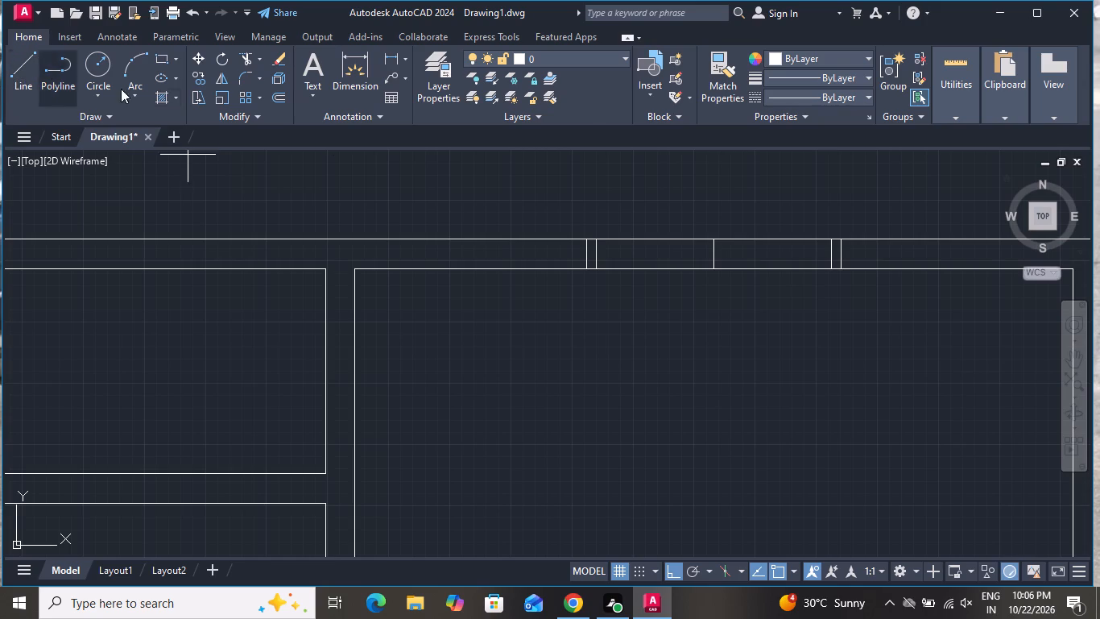
pyautogui.click(592, 249)
pyautogui.click(827, 254)
pyautogui.rightClick(832, 256)
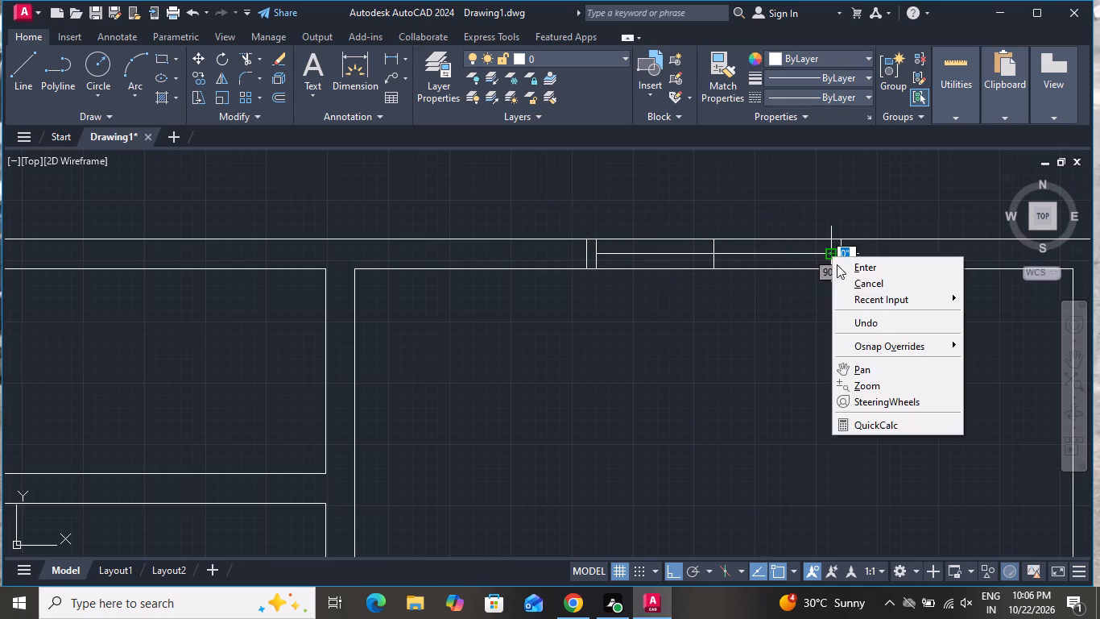
pyautogui.click(846, 276)
# Offset the window's horizontal middle line 1" above and 1" below to form the glazing lines, and end the Offset command.
pyautogui.press('o')
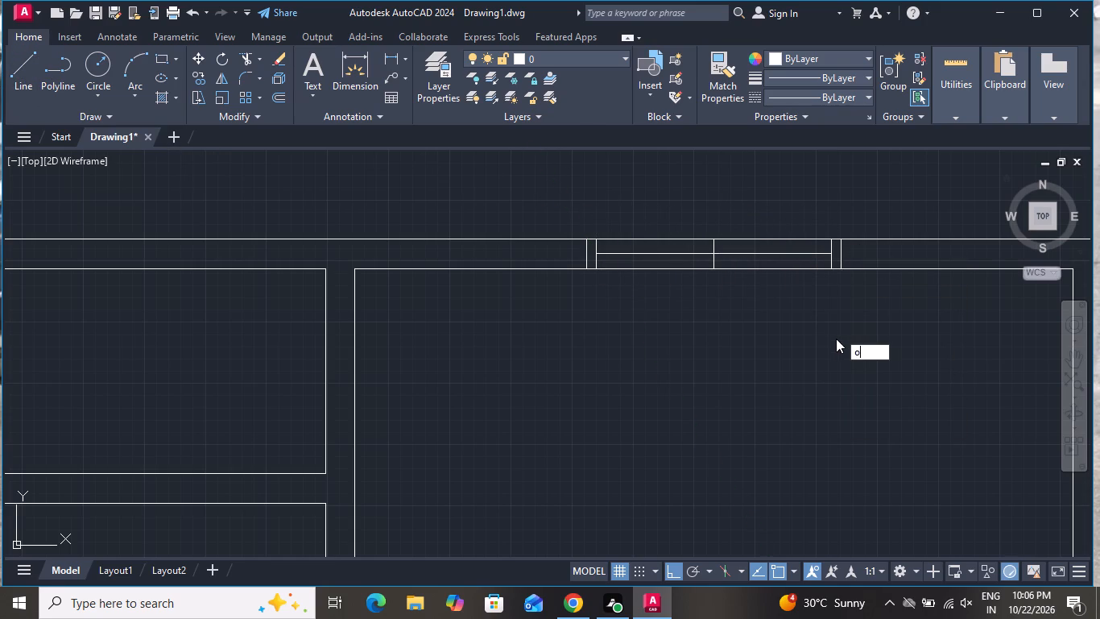
pyautogui.press('space')
pyautogui.press('1')
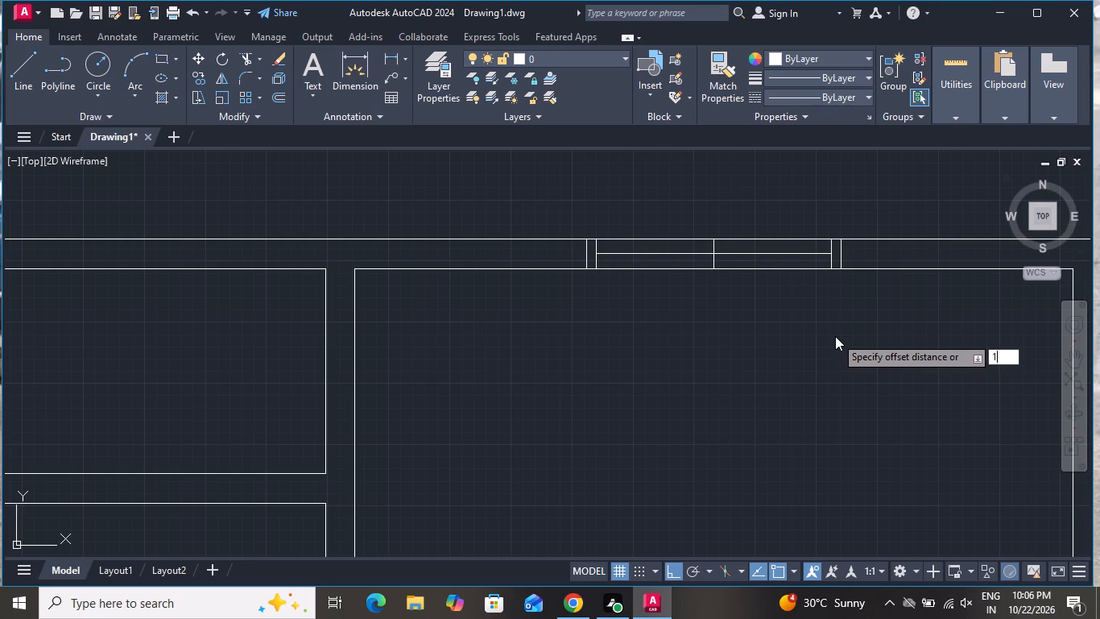
pyautogui.hotkey('shift', '"')
pyautogui.press('Return')
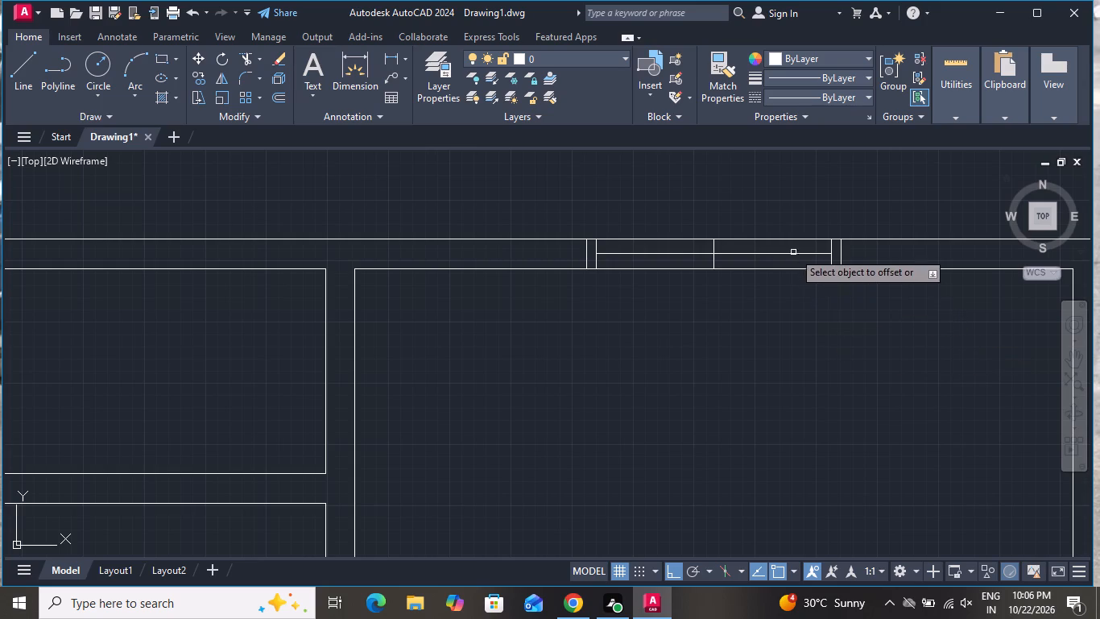
pyautogui.scroll(2, 790, 255)
pyautogui.click(790, 255)
pyautogui.click(788, 243)
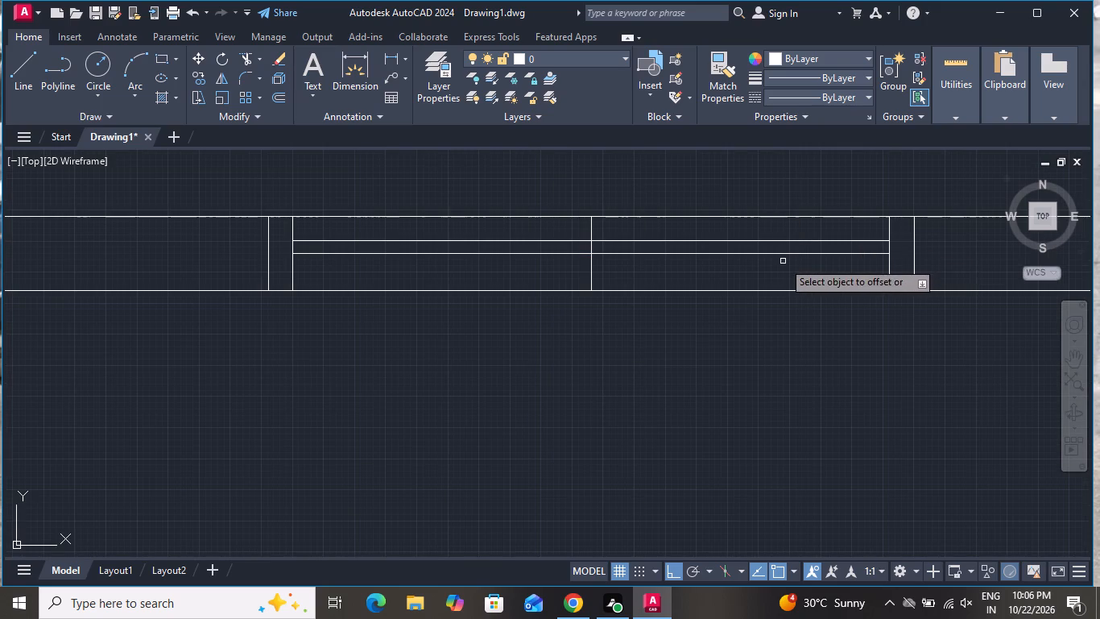
pyautogui.click(783, 254)
pyautogui.click(783, 266)
pyautogui.rightClick(783, 266)
pyautogui.click(793, 282)
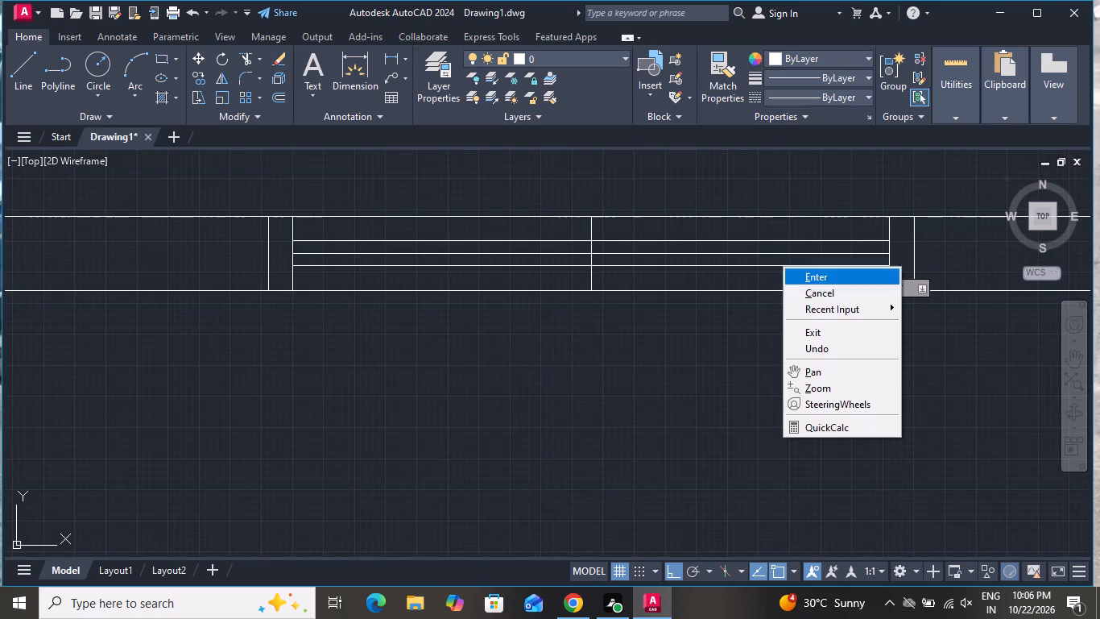
# Delete the window's vertical centre line and horizontal middle line.
pyautogui.scroll(3, 584, 260)
pyautogui.click(640, 230)
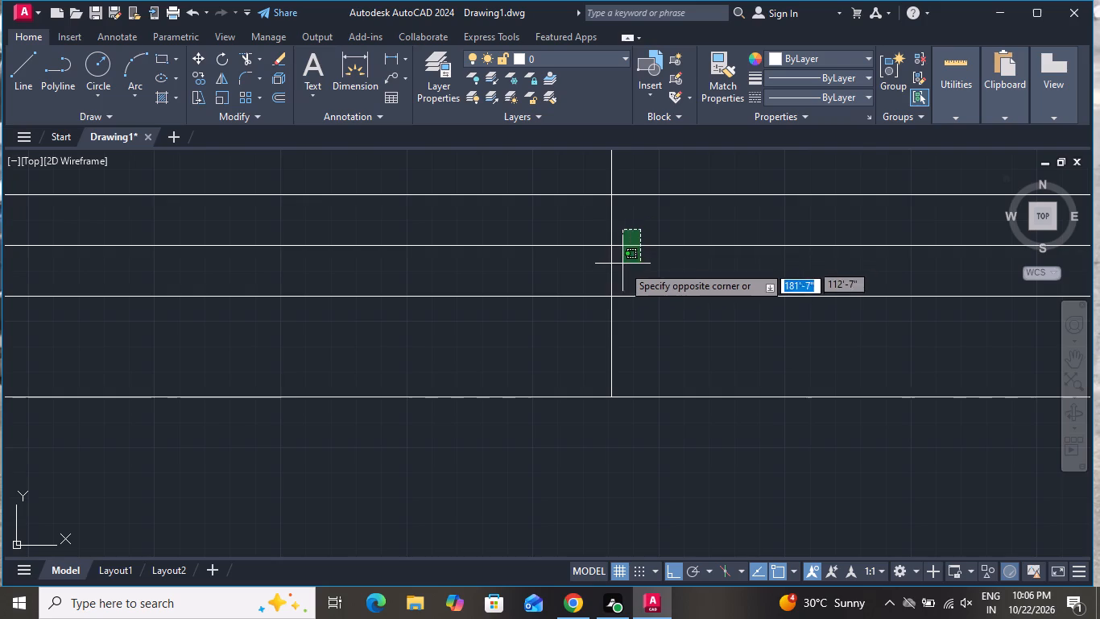
pyautogui.click(585, 267)
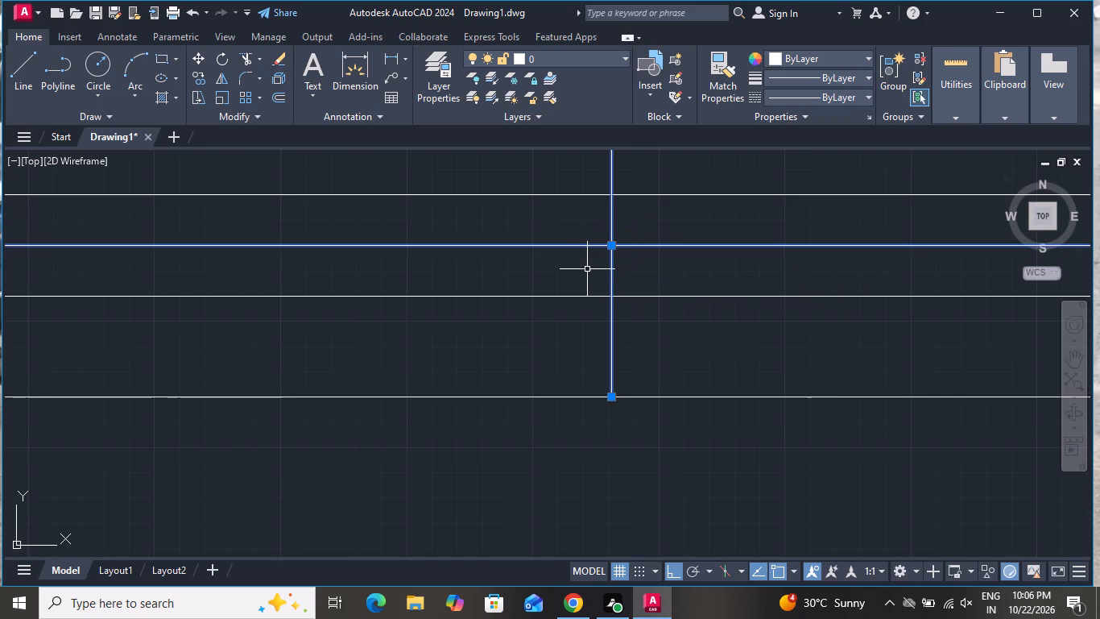
pyautogui.press('Delete')
# Draw a vertical line across the partition between the two upper-left rooms at its midpoint, and end the Line command.
pyautogui.scroll(-6, 597, 288)
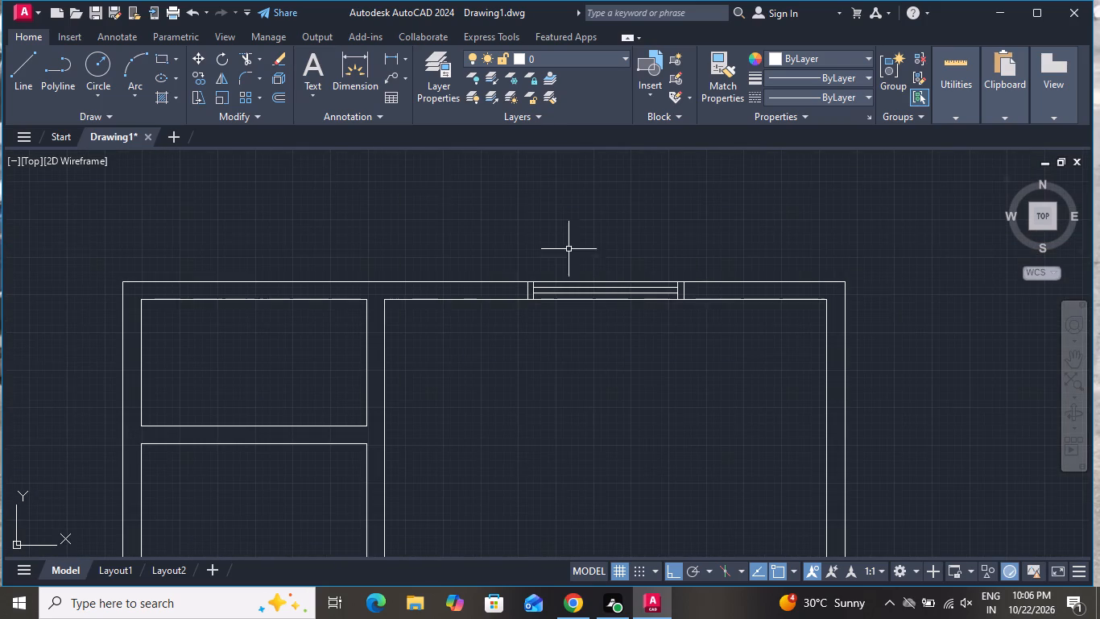
pyautogui.click(32, 56)
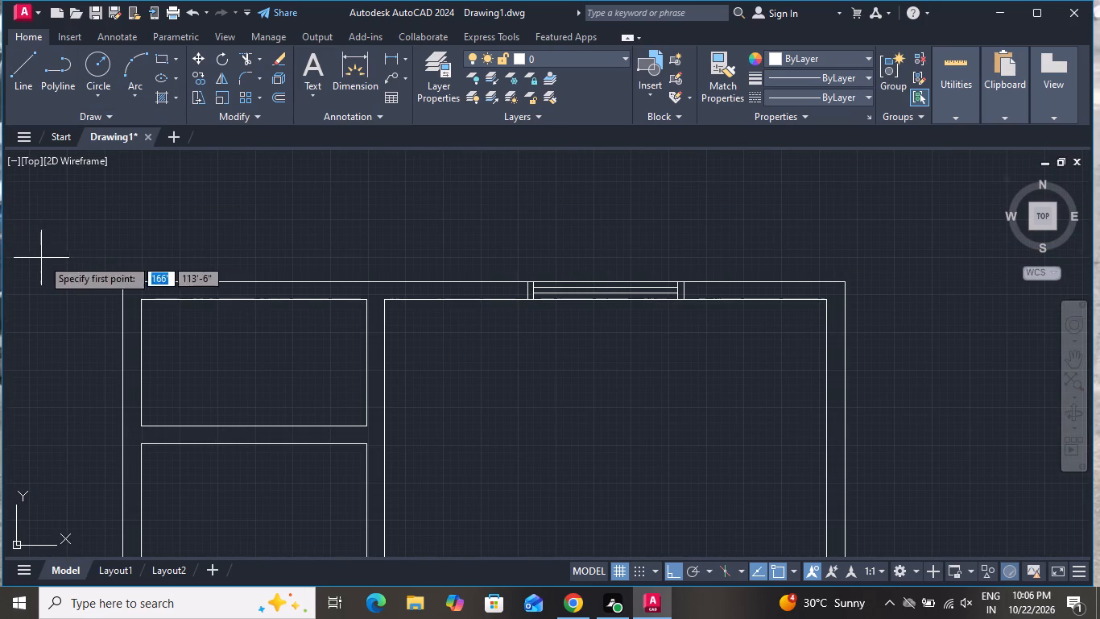
pyautogui.scroll(-1, 184, 245)
pyautogui.scroll(1, 192, 410)
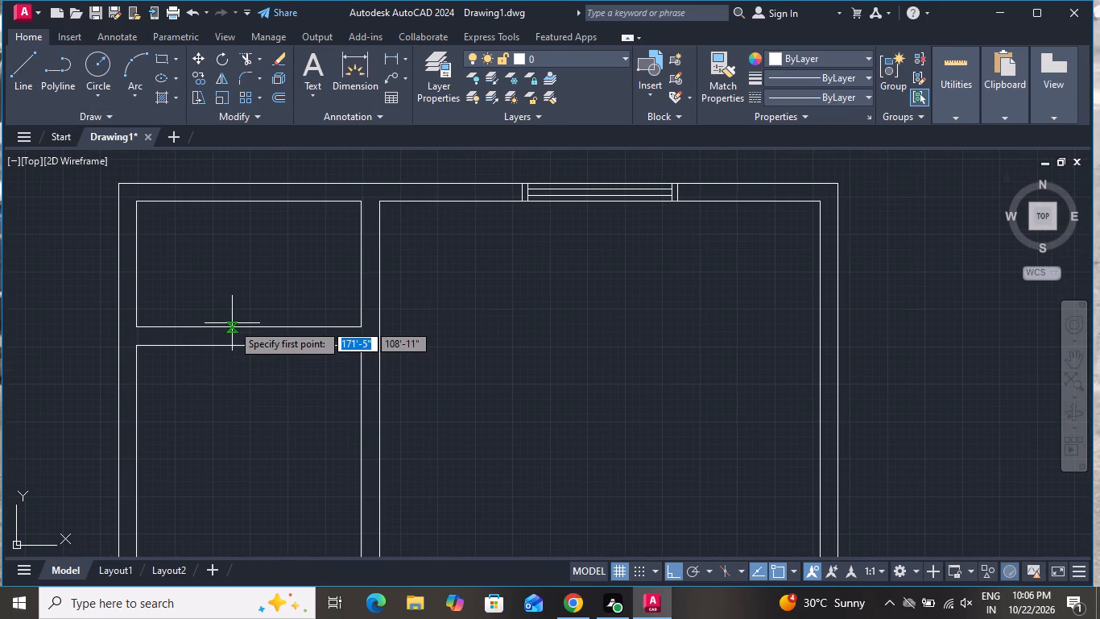
pyautogui.click(246, 330)
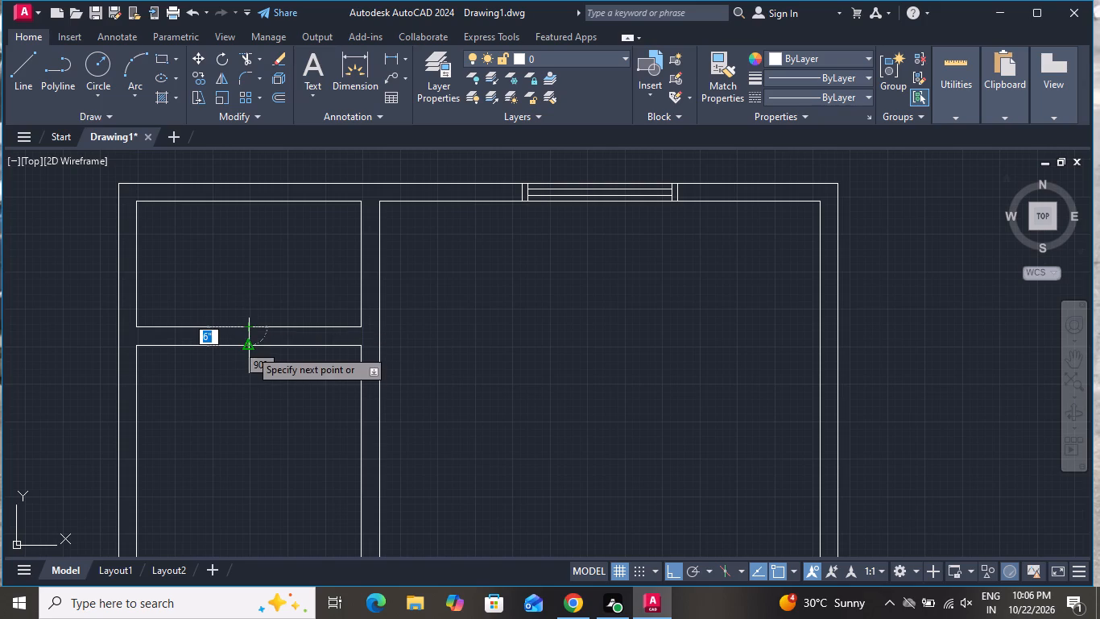
pyautogui.click(250, 345)
pyautogui.rightClick(250, 345)
pyautogui.click(284, 367)
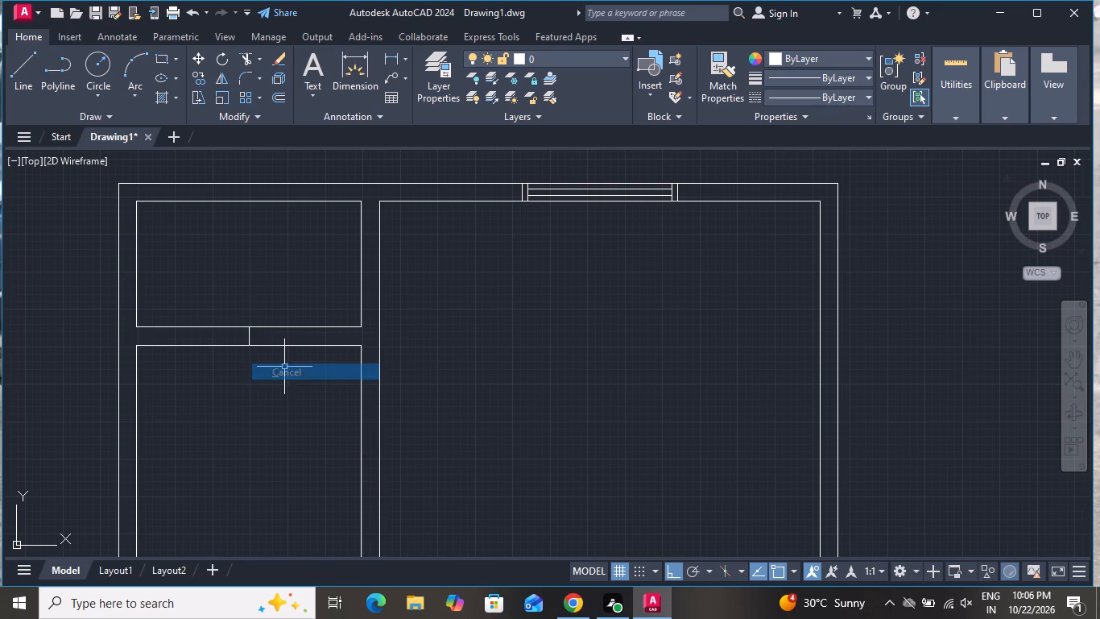
# Offset the vertical line in the partition between the two upper-left rooms 1' to both sides.
pyautogui.press('o')
pyautogui.press('space')
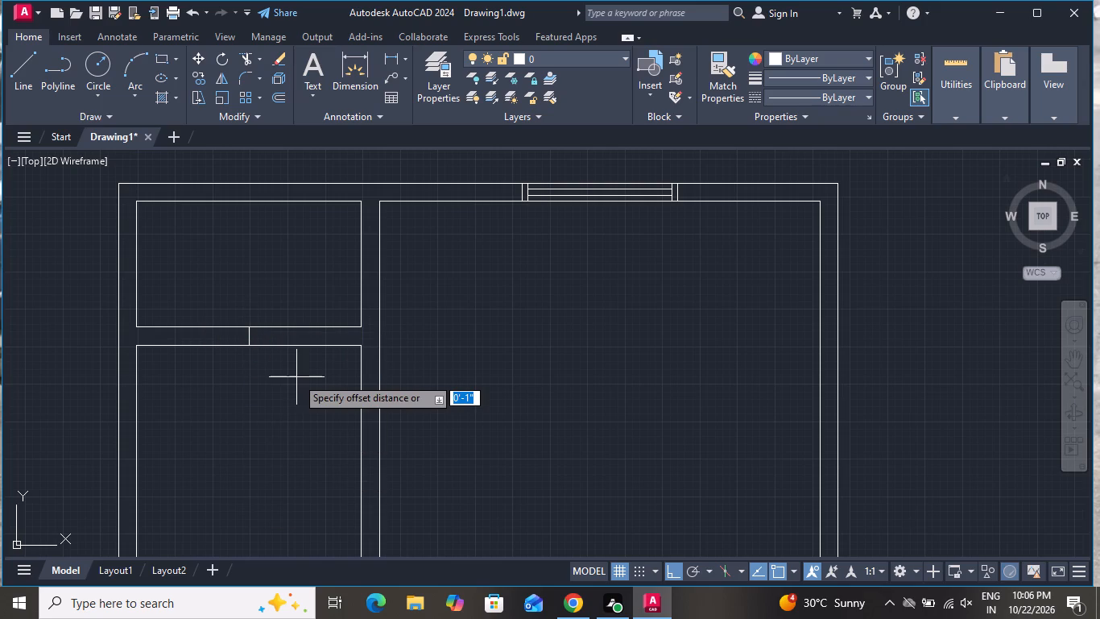
pyautogui.write("1'")
pyautogui.press('Return')
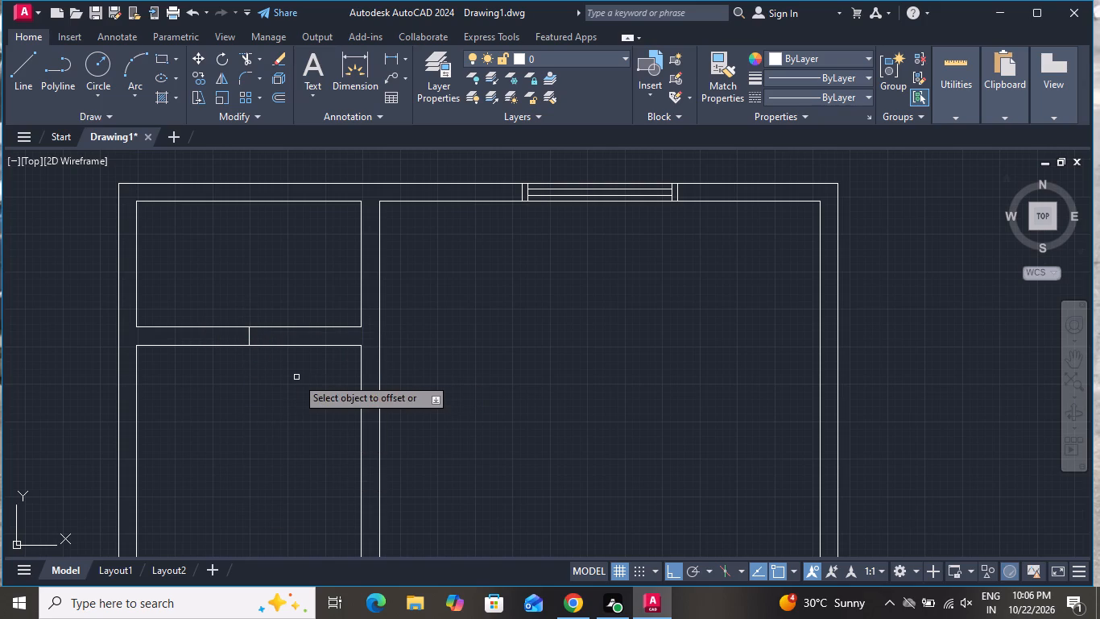
pyautogui.click(248, 335)
pyautogui.click(267, 330)
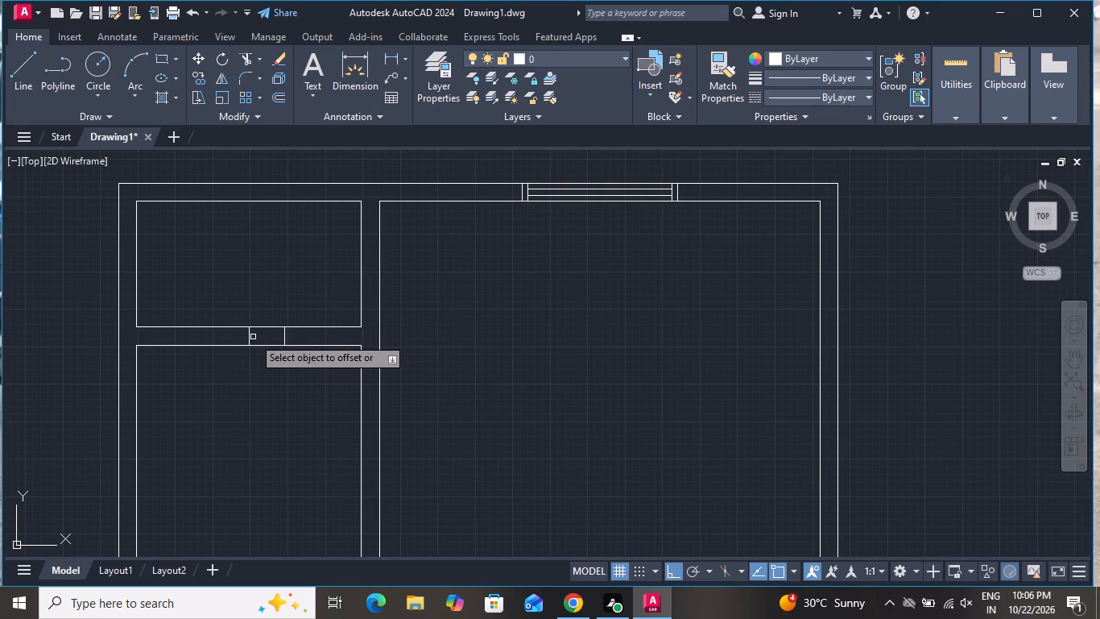
pyautogui.click(246, 337)
pyautogui.click(190, 339)
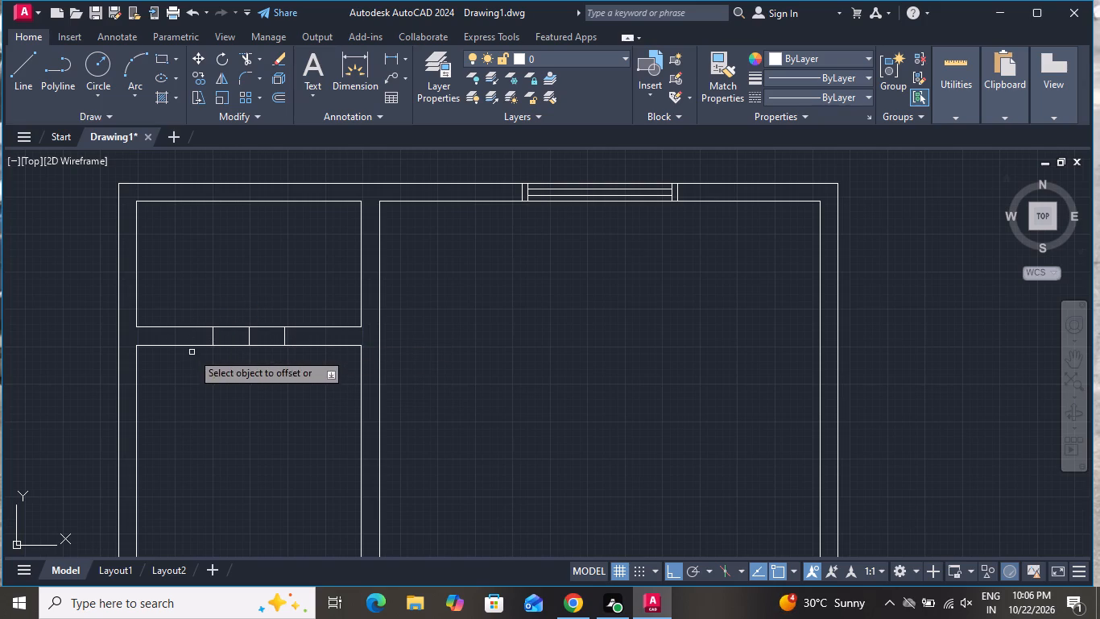
# Offset the two outer vertical lines in the partition between the two upper-left rooms 2" outward, and end the Offset command.
pyautogui.rightClick(195, 359)
pyautogui.click(206, 378)
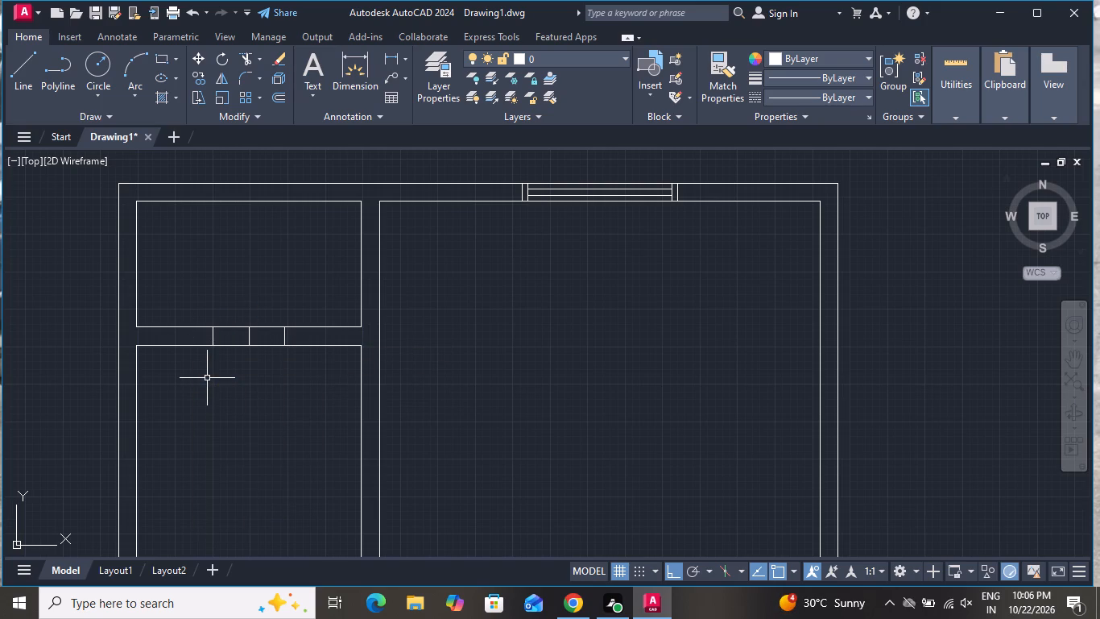
pyautogui.press('o')
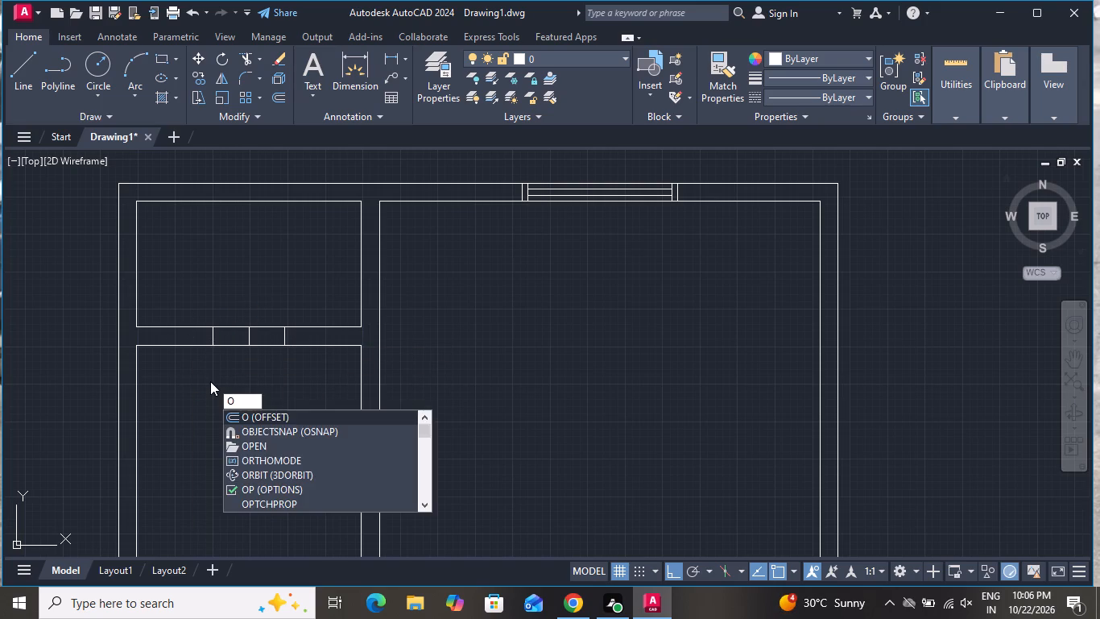
pyautogui.press('space')
pyautogui.press('2')
pyautogui.hotkey('shift', '"')
pyautogui.press('Return')
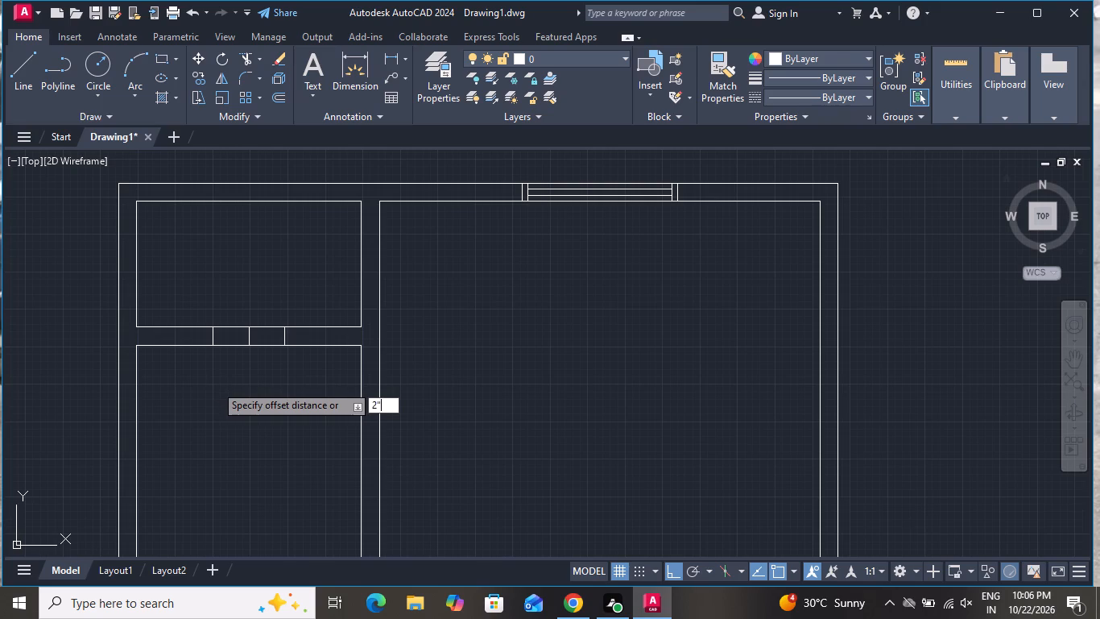
pyautogui.click(285, 338)
pyautogui.click(302, 338)
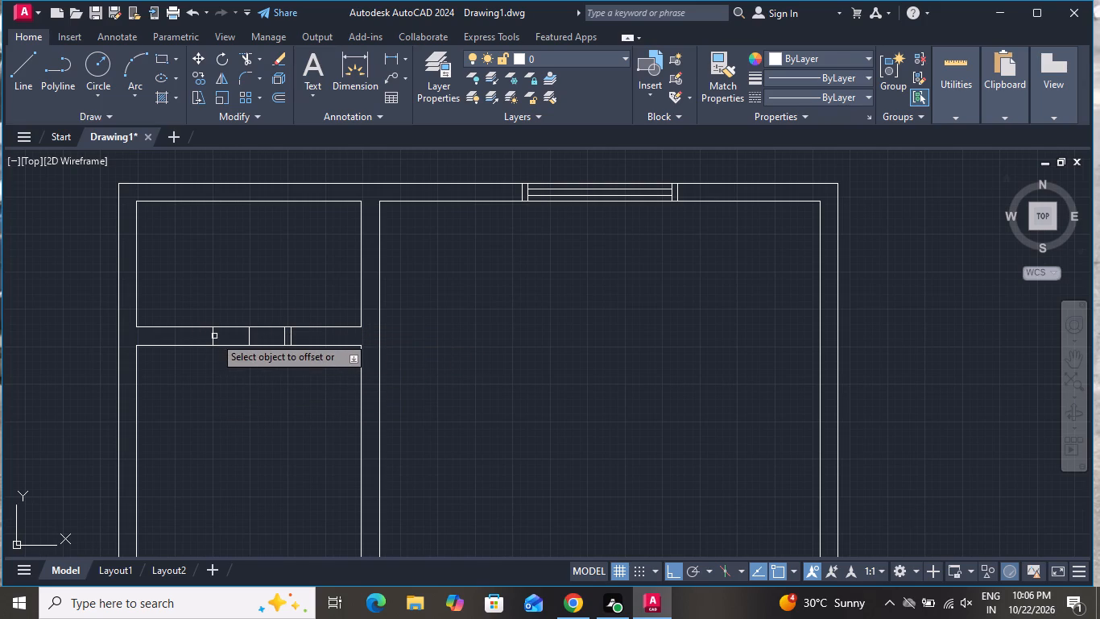
pyautogui.click(214, 336)
pyautogui.click(188, 343)
pyautogui.rightClick(196, 358)
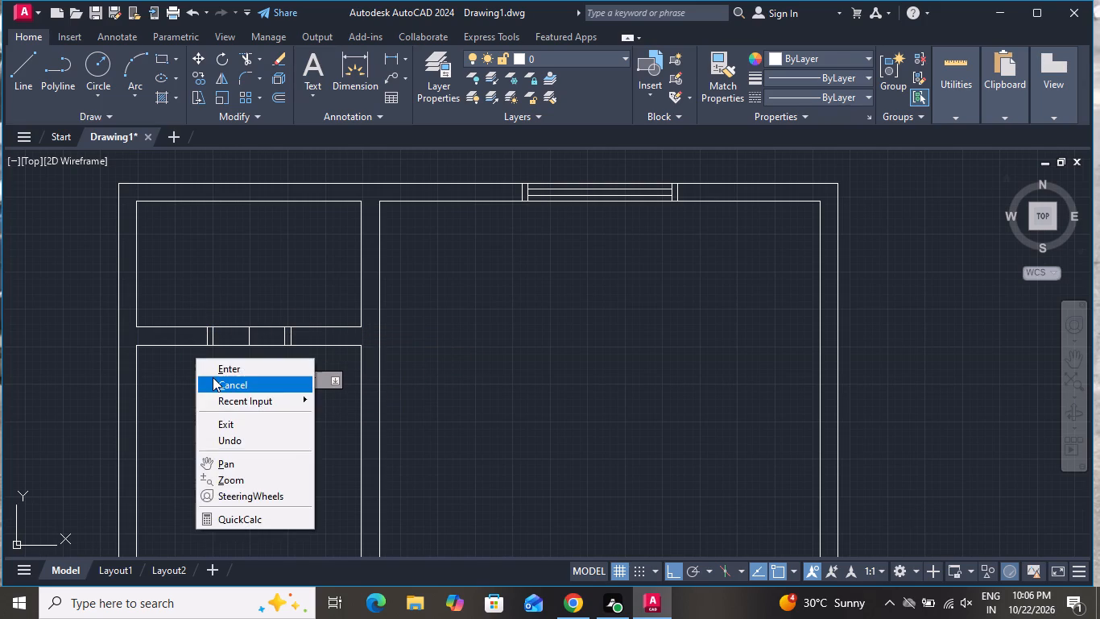
pyautogui.click(216, 384)
# Draw a horizontal middle line between the midpoints of the partition window's two inner side lines, and end the Line command.
pyautogui.click(23, 77)
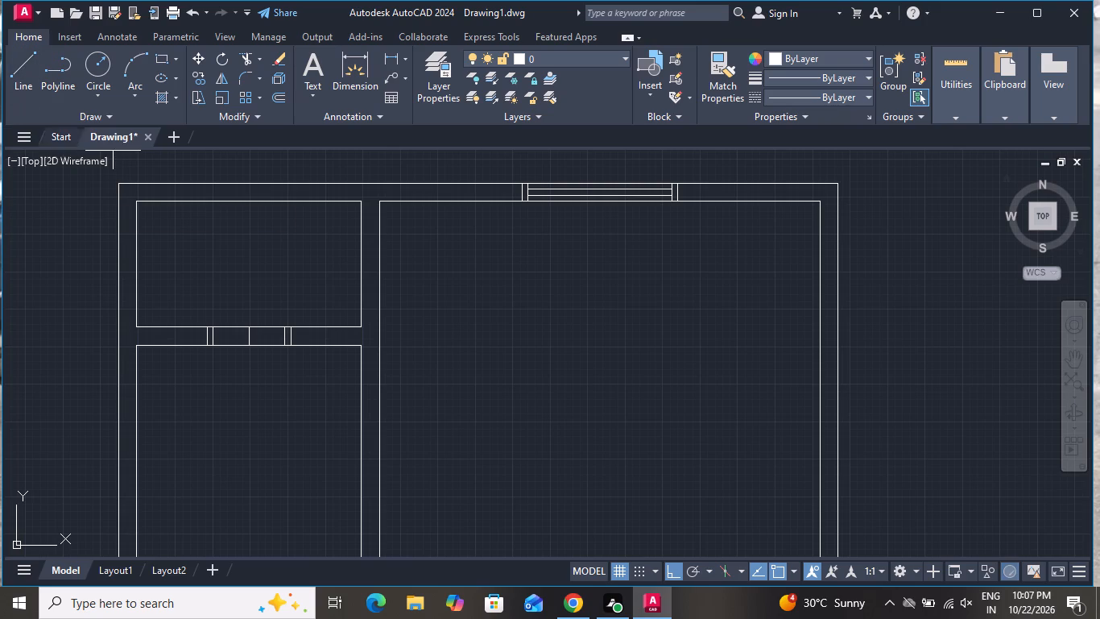
pyautogui.click(216, 335)
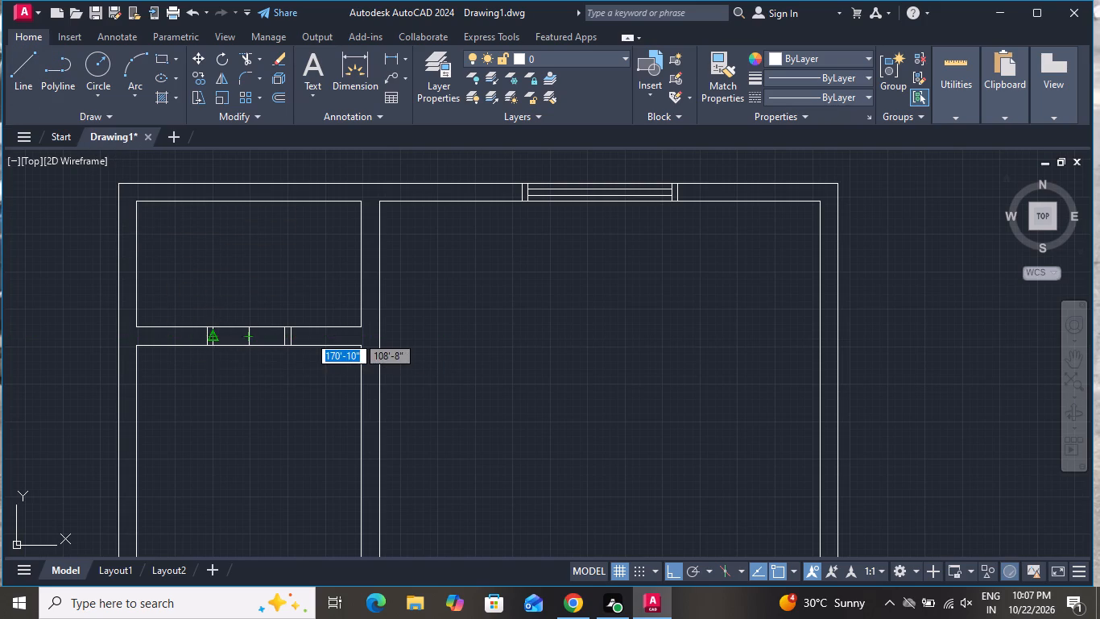
pyautogui.click(286, 334)
pyautogui.rightClick(285, 331)
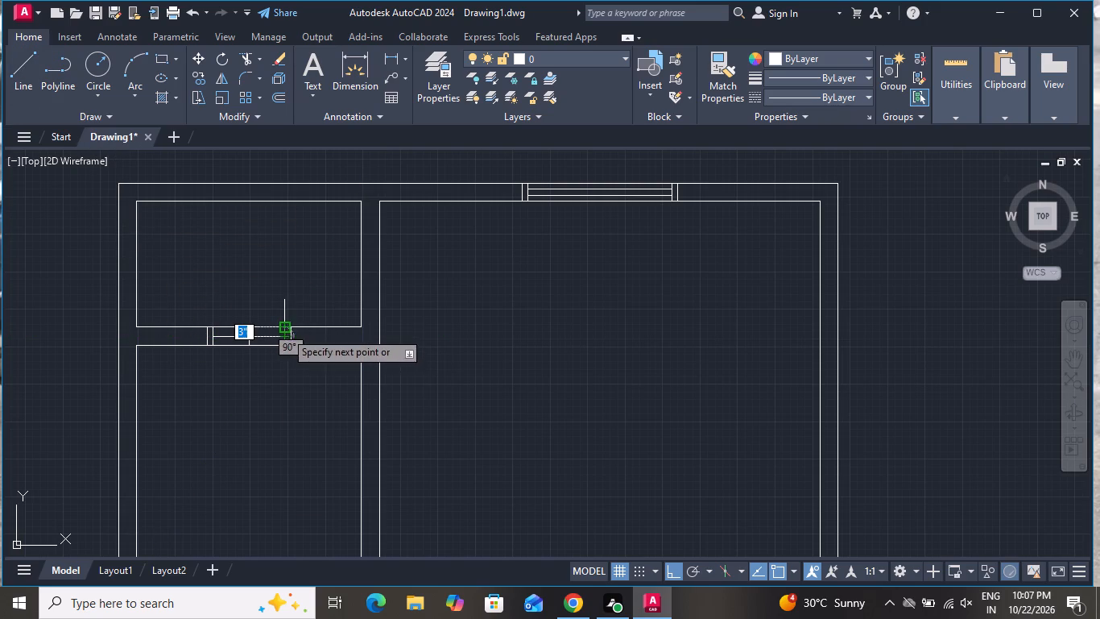
pyautogui.click(299, 356)
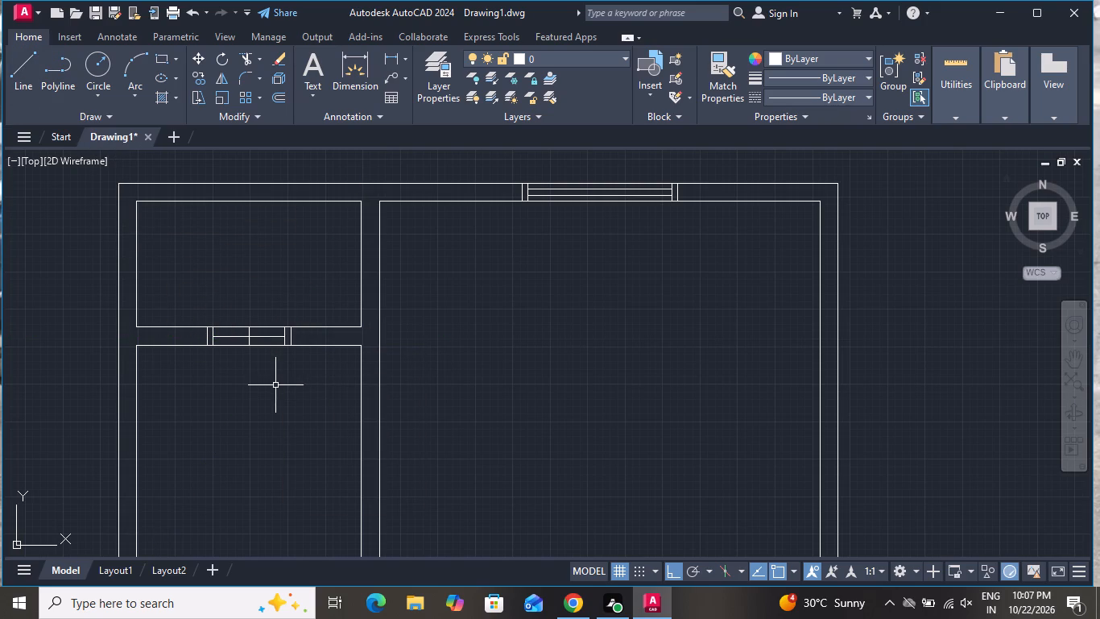
# Offset the partition window's horizontal middle line 1" above and 1" below, and end the Offset command.
pyautogui.press('o')
pyautogui.press('space')
pyautogui.press('1')
pyautogui.hotkey('shift', '"')
pyautogui.press('Return')
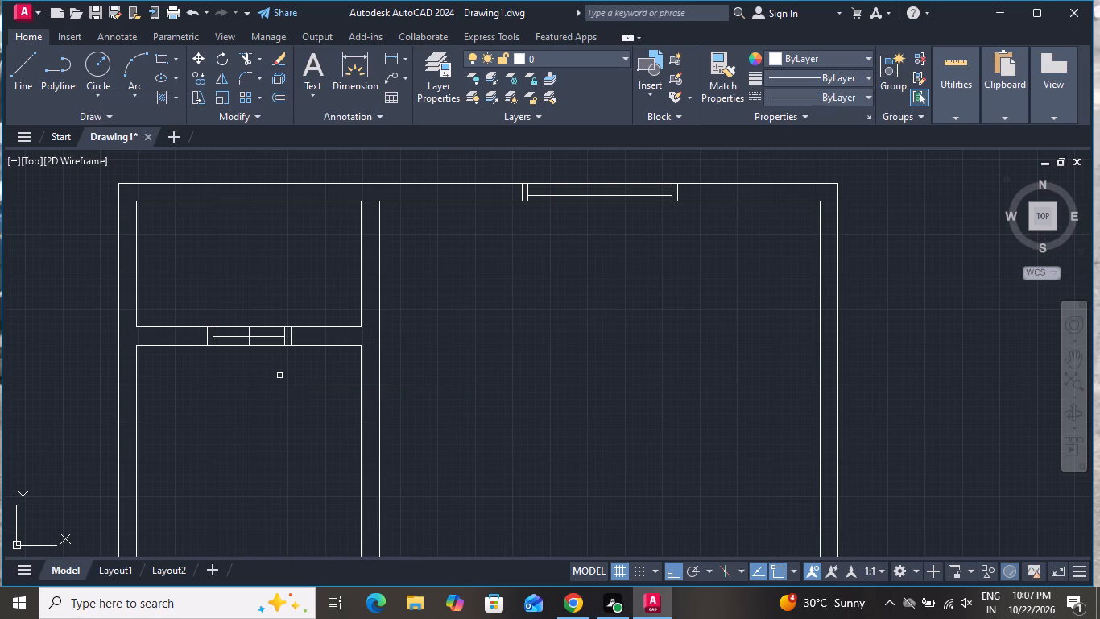
pyautogui.scroll(3, 266, 336)
pyautogui.click(267, 337)
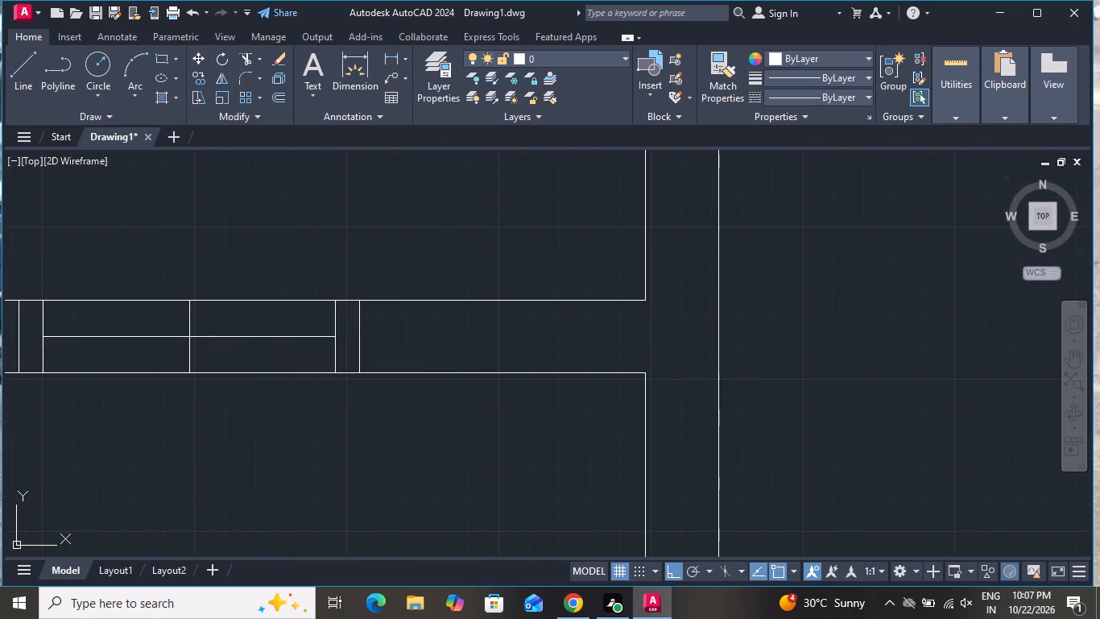
pyautogui.click(267, 318)
pyautogui.click(268, 336)
pyautogui.click(266, 360)
pyautogui.rightClick(264, 360)
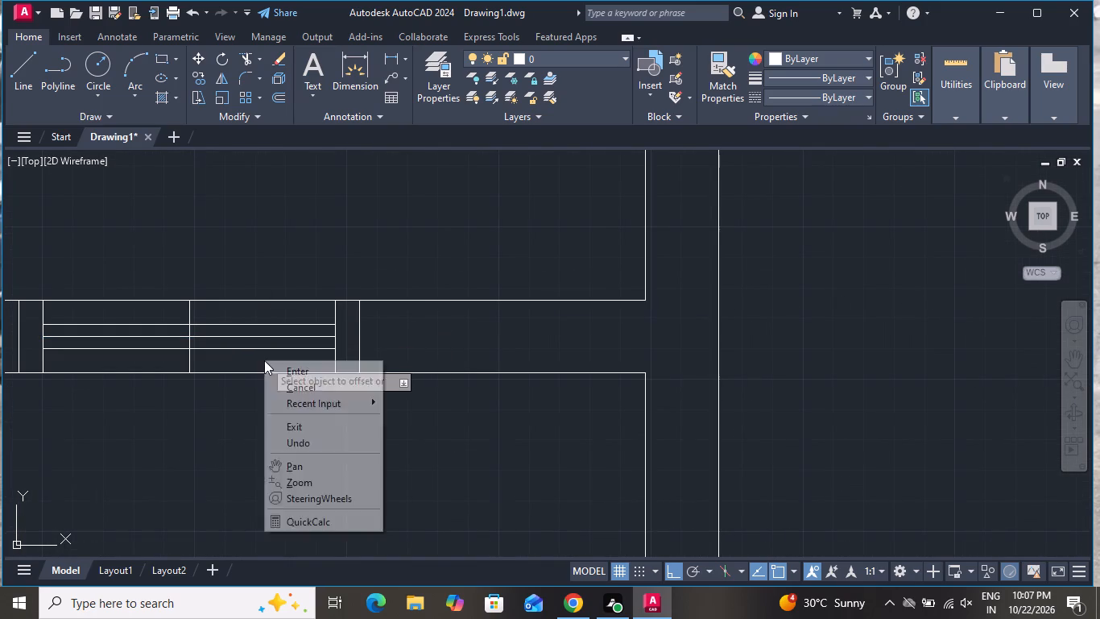
pyautogui.click(272, 386)
# Delete the partition window's vertical centre line and horizontal middle line.
pyautogui.scroll(3, 188, 344)
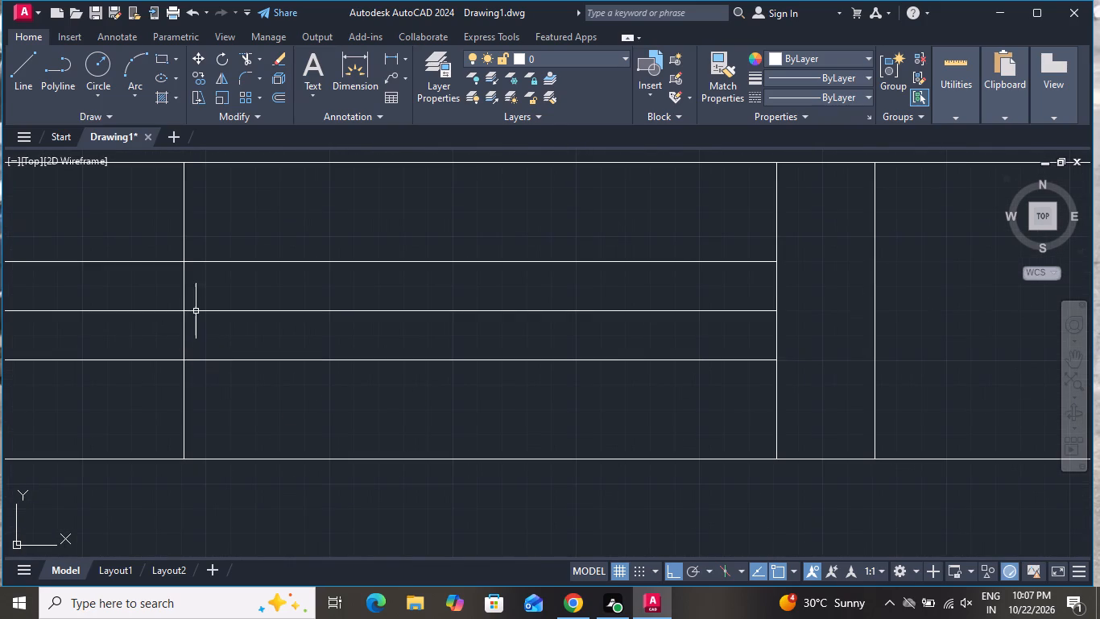
pyautogui.click(196, 309)
pyautogui.click(199, 291)
pyautogui.click(156, 343)
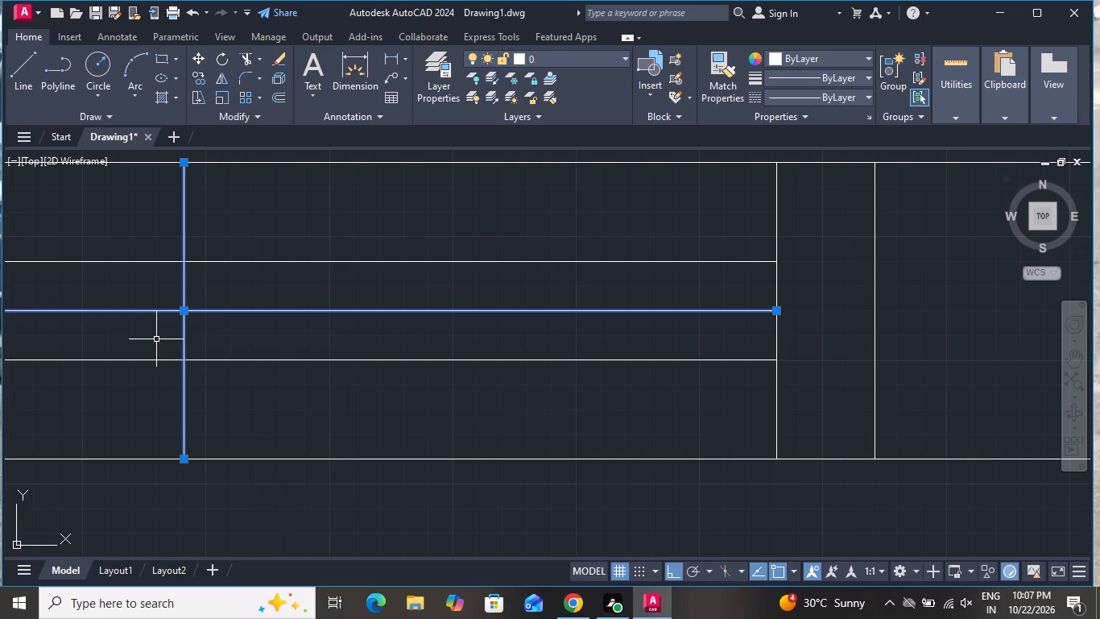
pyautogui.press('Delete')
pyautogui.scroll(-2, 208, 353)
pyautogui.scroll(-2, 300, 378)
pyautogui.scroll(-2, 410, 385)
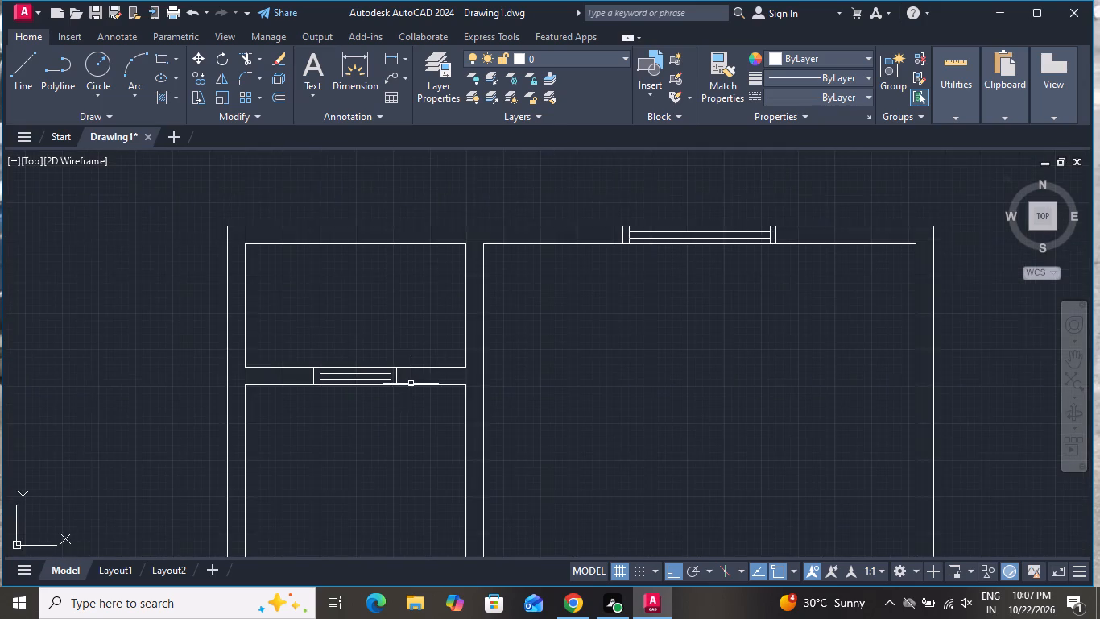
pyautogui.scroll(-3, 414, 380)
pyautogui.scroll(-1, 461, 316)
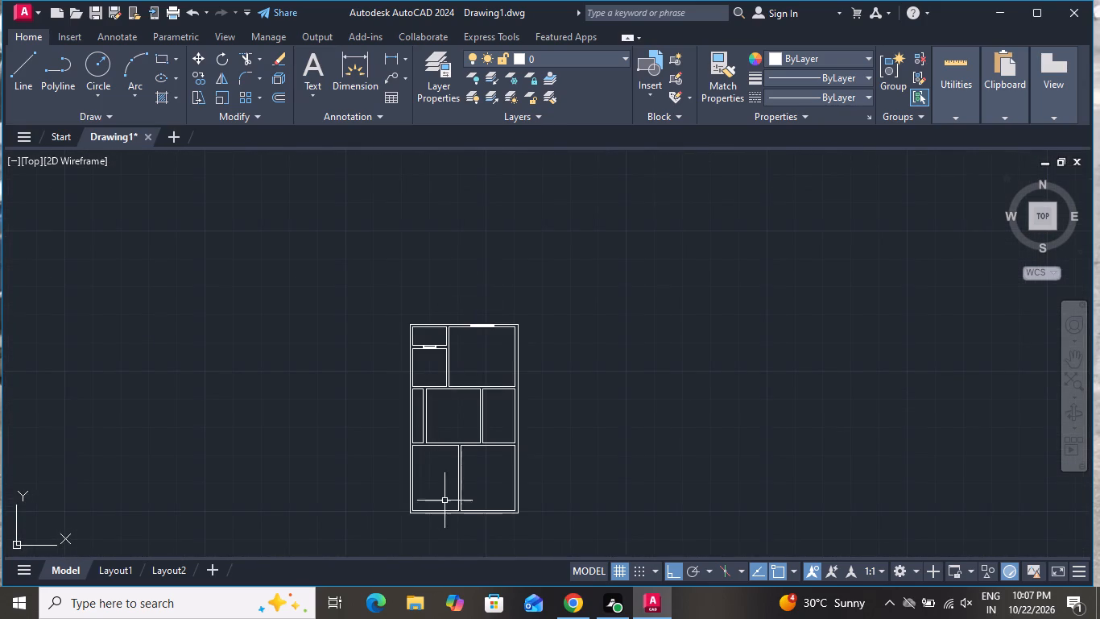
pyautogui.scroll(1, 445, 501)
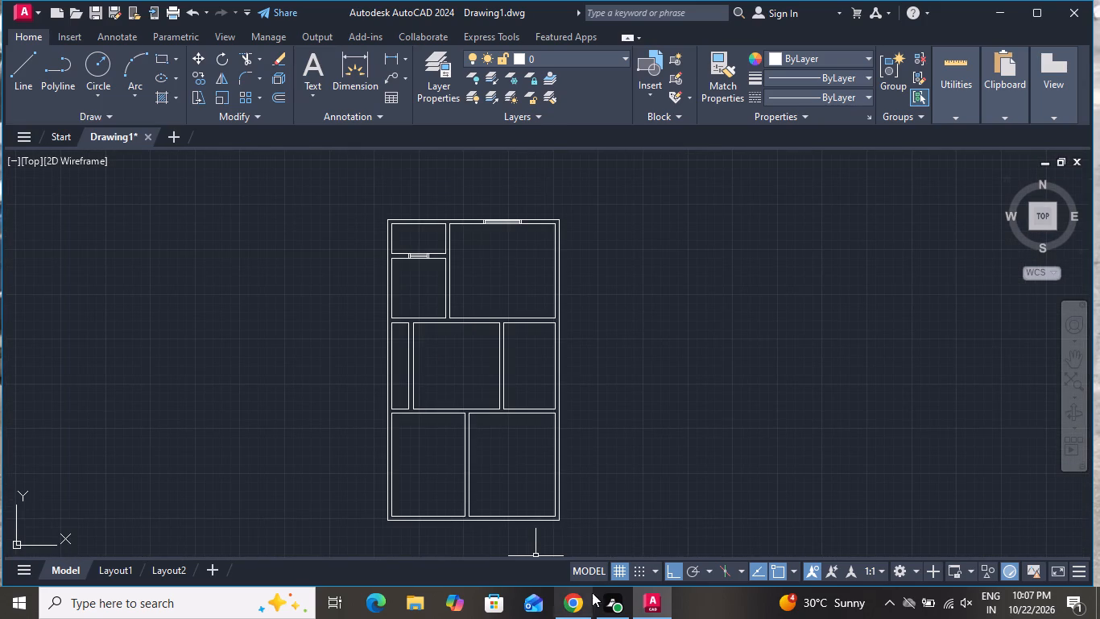
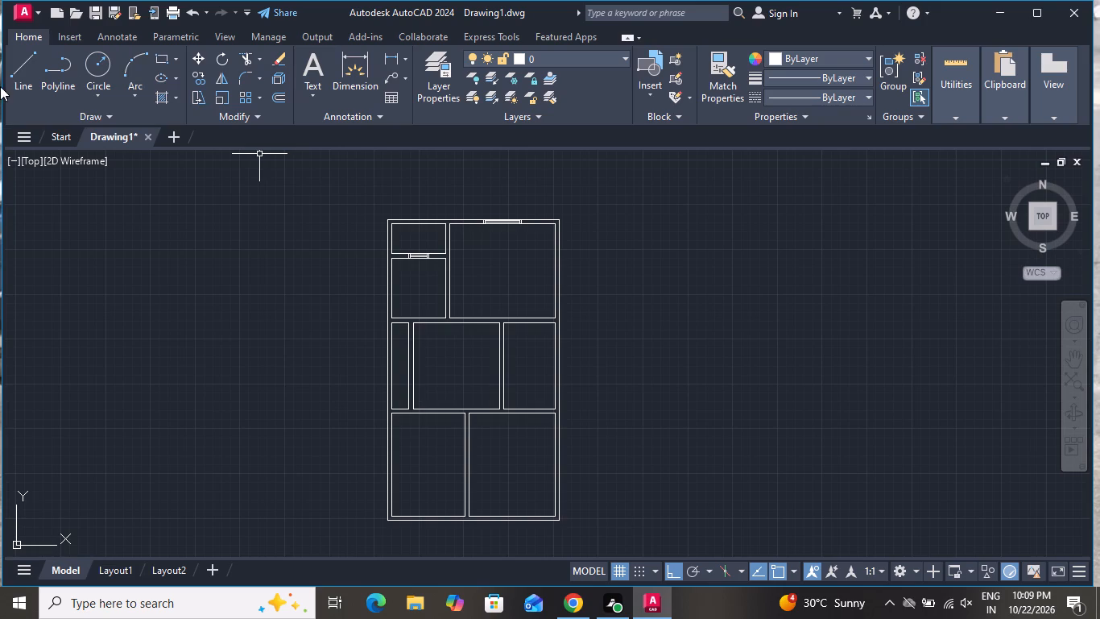
# Draw a vertical line across the partition from the narrow left room's lower-right corner to the partition's lower edge, and end the Line command.
pyautogui.click(22, 64)
pyautogui.scroll(3, 395, 423)
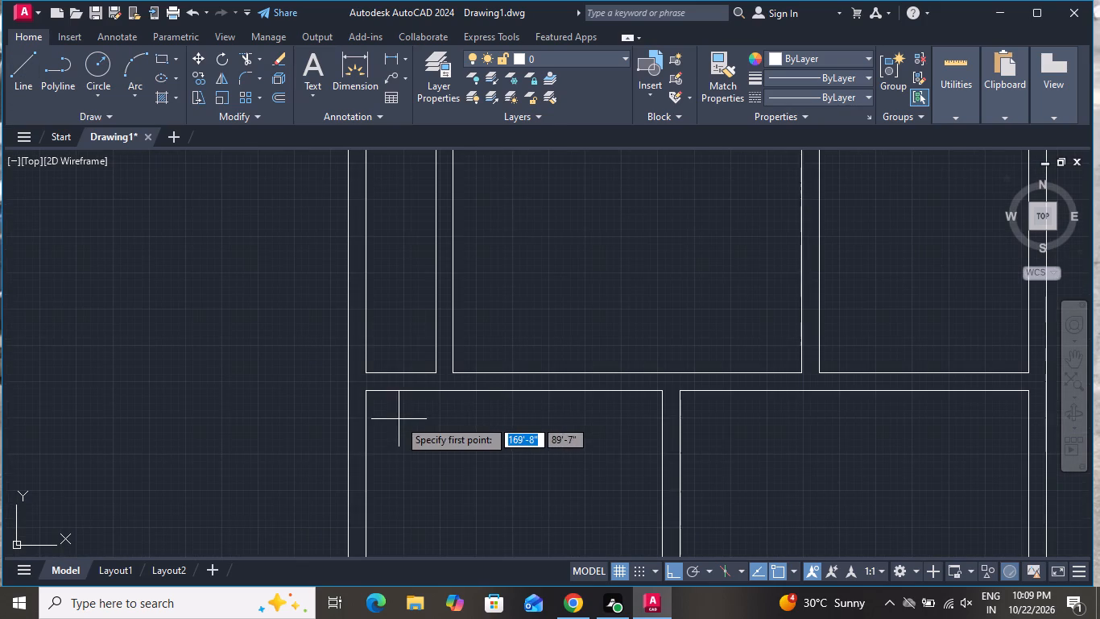
pyautogui.click(432, 369)
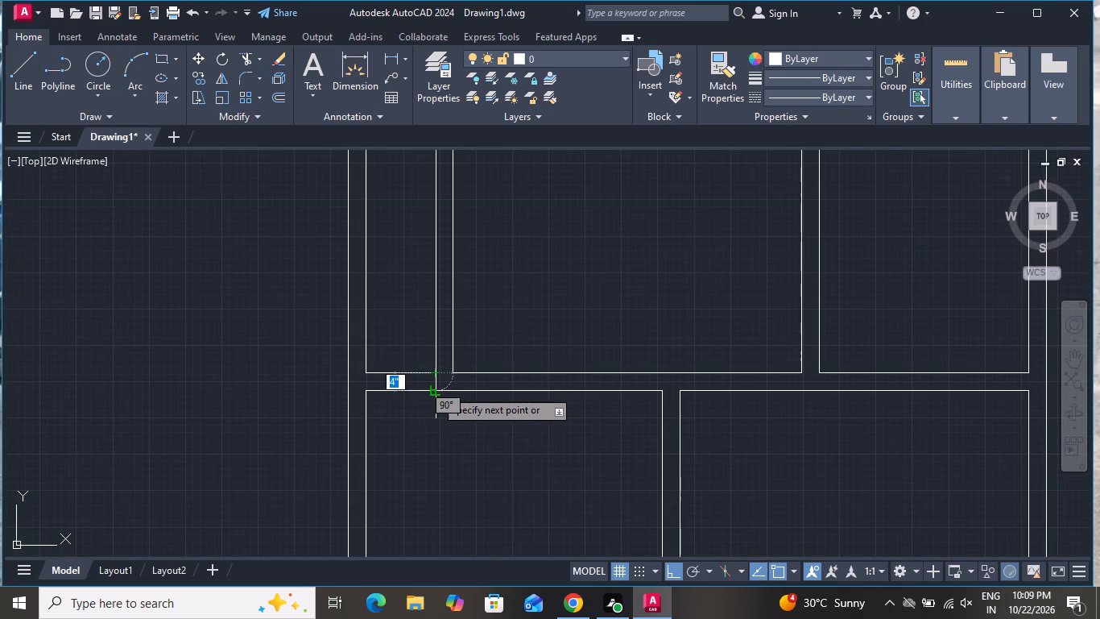
pyautogui.click(435, 389)
pyautogui.rightClick(435, 389)
pyautogui.click(461, 412)
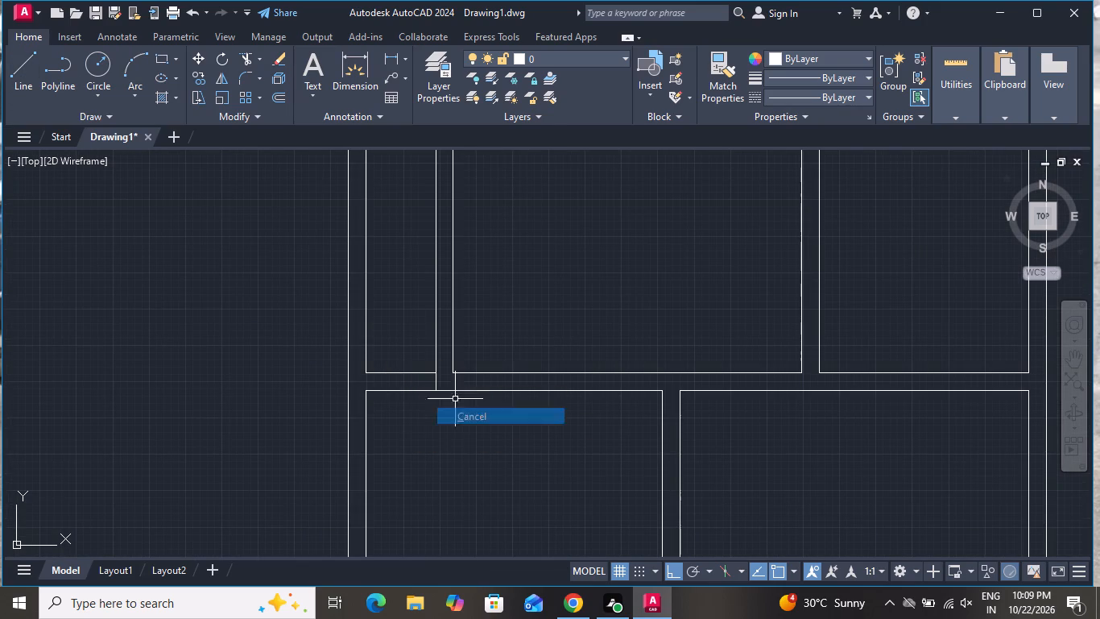
# Draw a vertical line across the partition from the narrow room's lower-left corner to the partition's lower edge, and end the Line command.
pyautogui.click(29, 77)
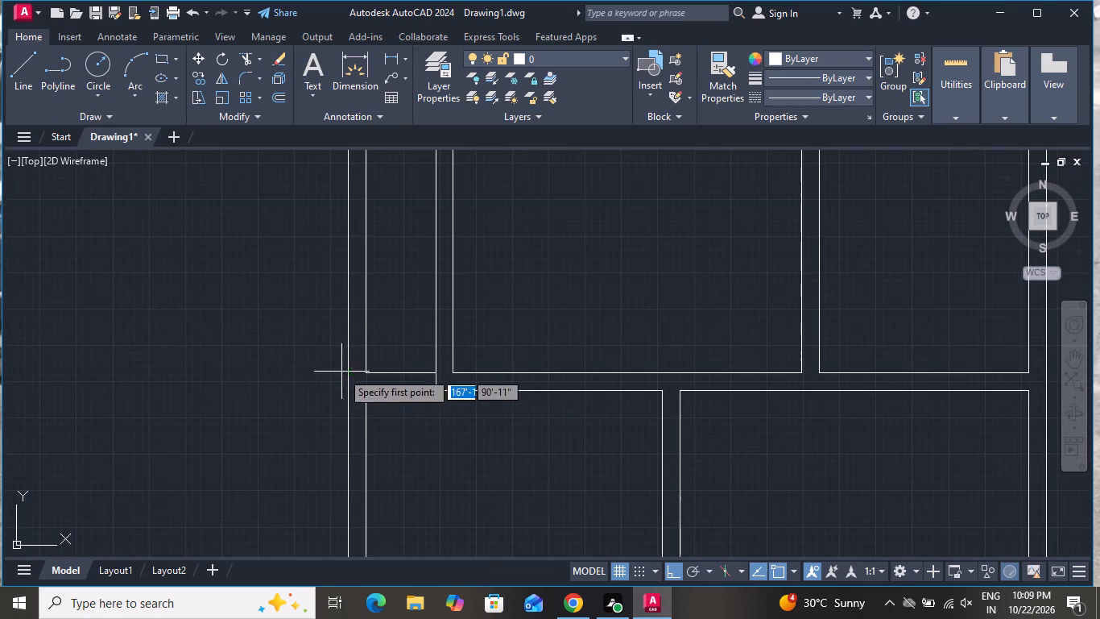
pyautogui.click(365, 374)
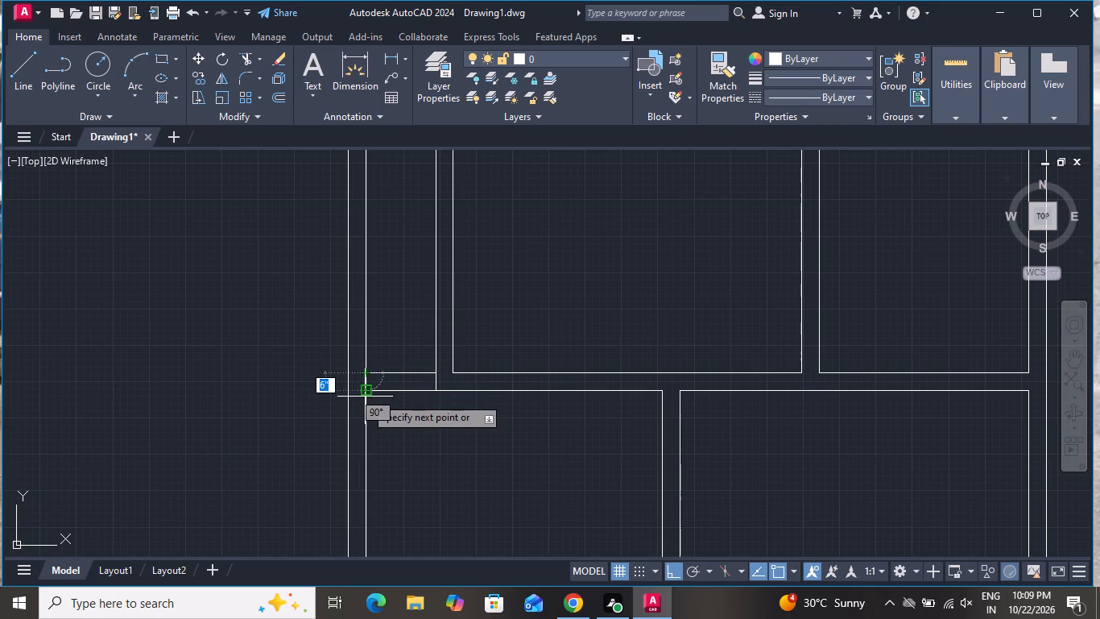
pyautogui.click(369, 384)
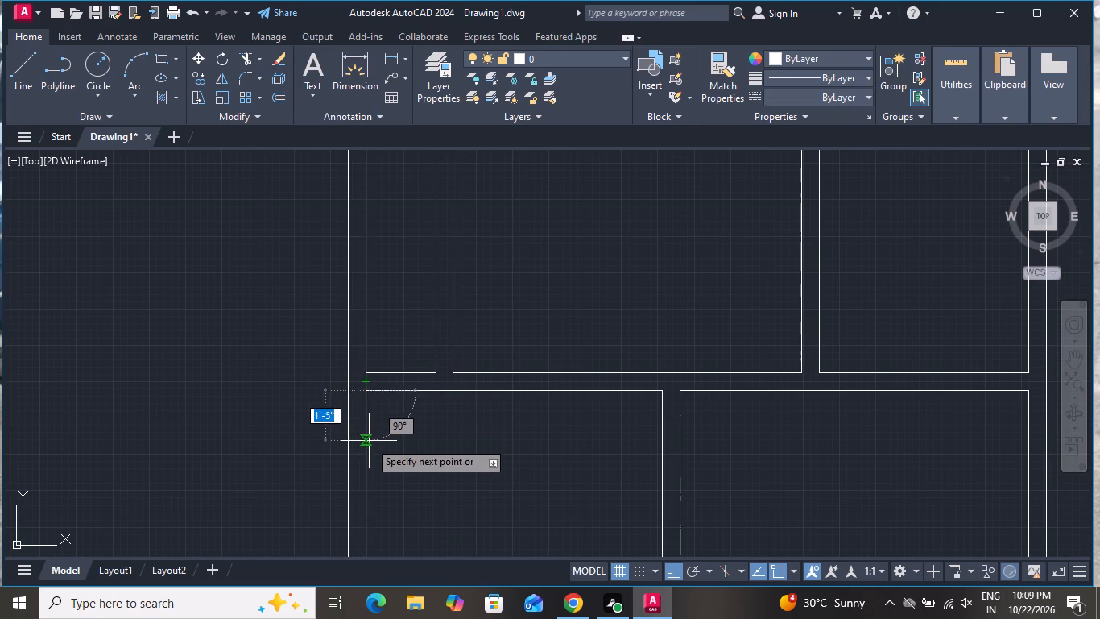
pyautogui.scroll(3, 358, 426)
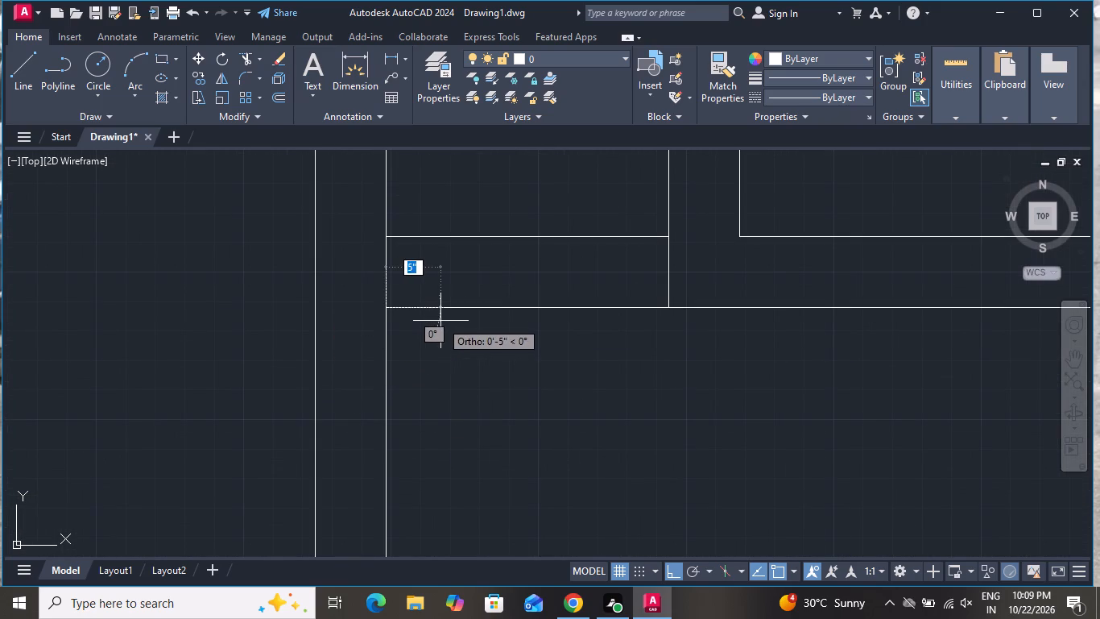
pyautogui.rightClick(440, 321)
pyautogui.click(454, 352)
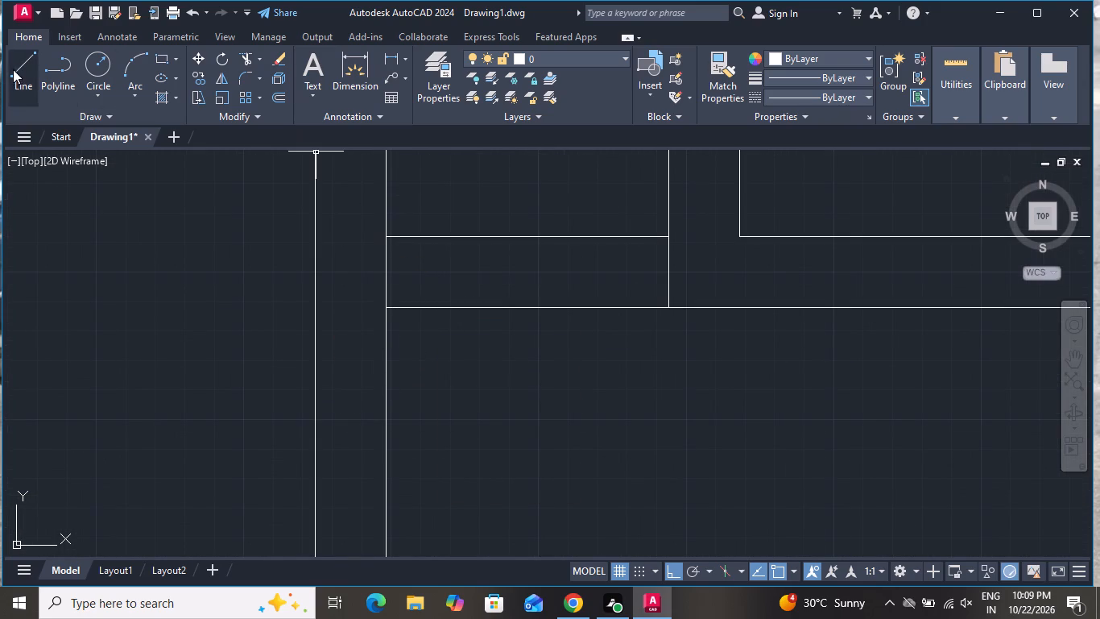
# Draw a horizontal middle line between the midpoints of the two short vertical lines below the narrow room, and end the Line command.
pyautogui.click(14, 69)
pyautogui.scroll(1, 399, 272)
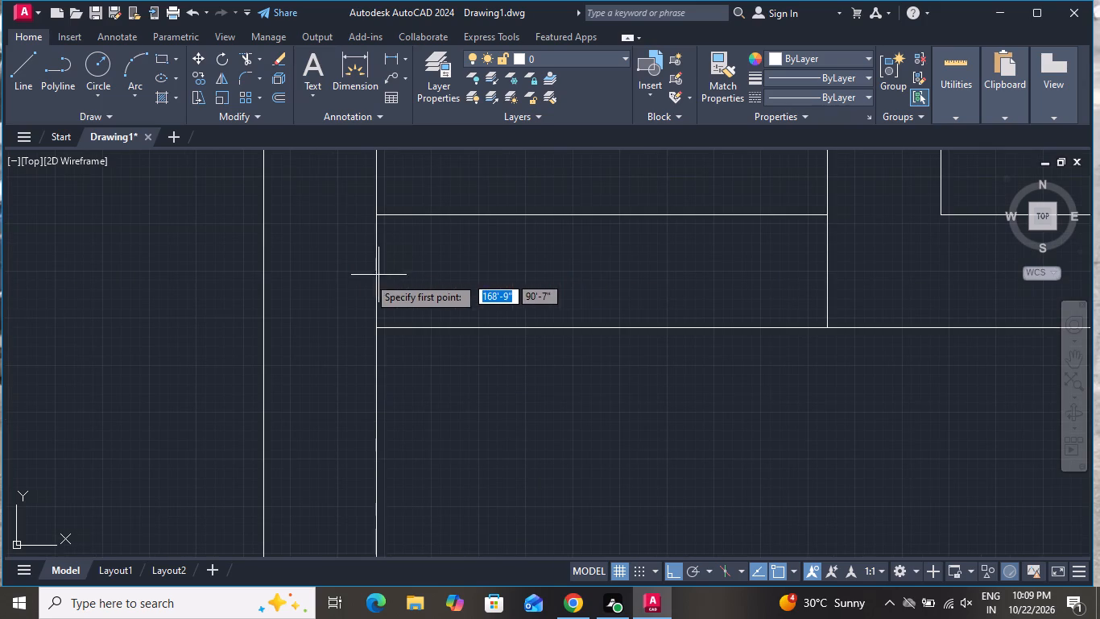
pyautogui.click(378, 270)
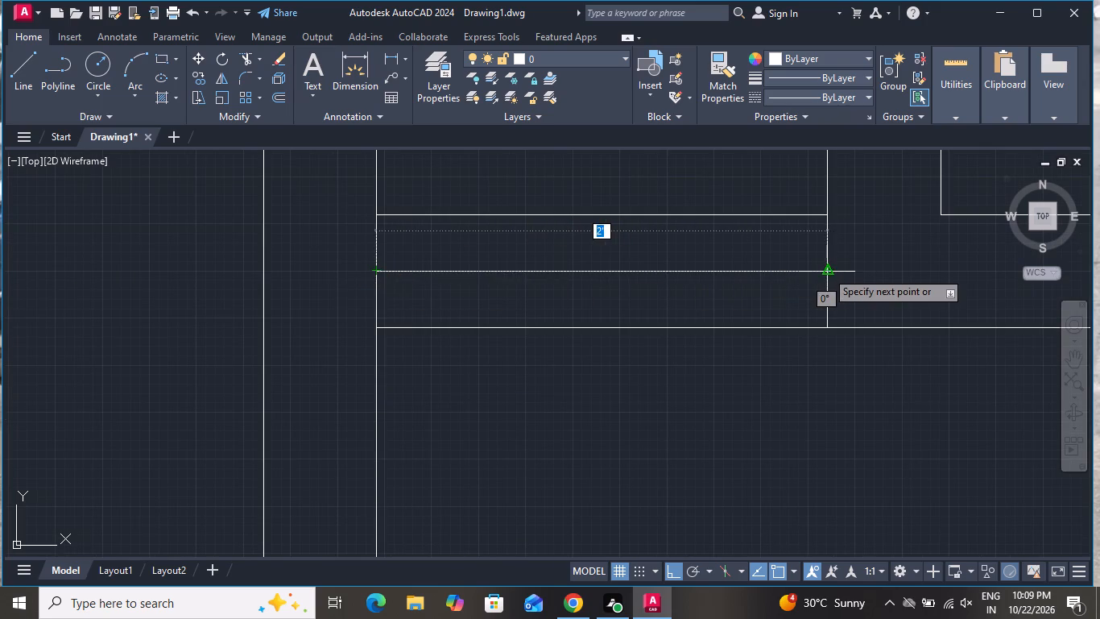
pyautogui.click(826, 271)
pyautogui.rightClick(826, 271)
pyautogui.click(846, 299)
# Draw a narrow upright rectangle in the left outer wall, from the plan's outer upper-left corner down to the wall's inner face.
pyautogui.scroll(-5, 788, 402)
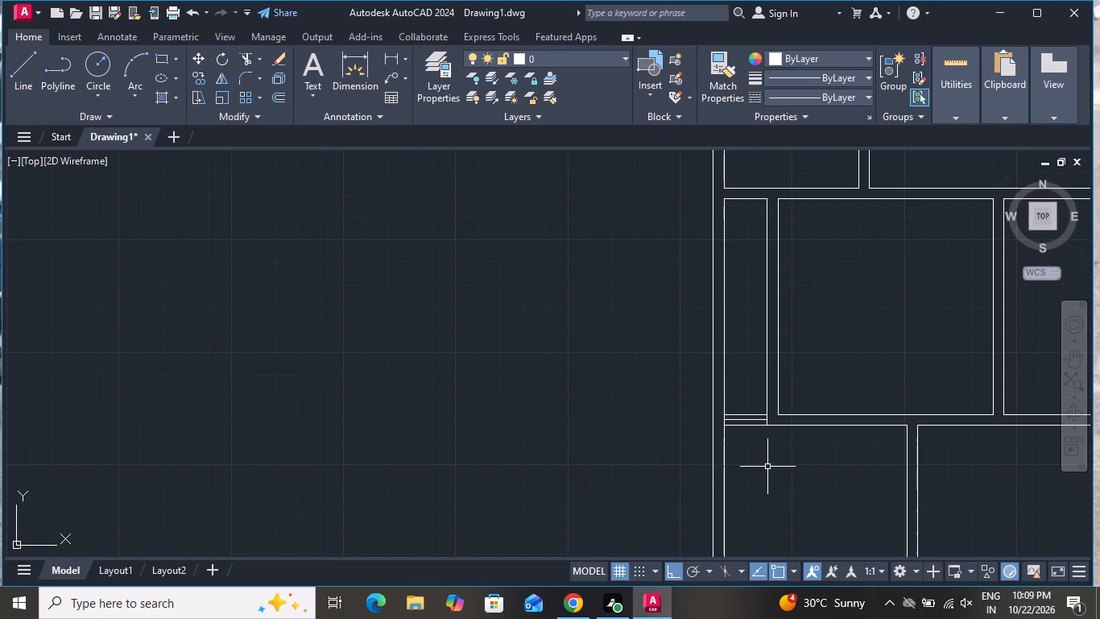
pyautogui.scroll(-3, 767, 447)
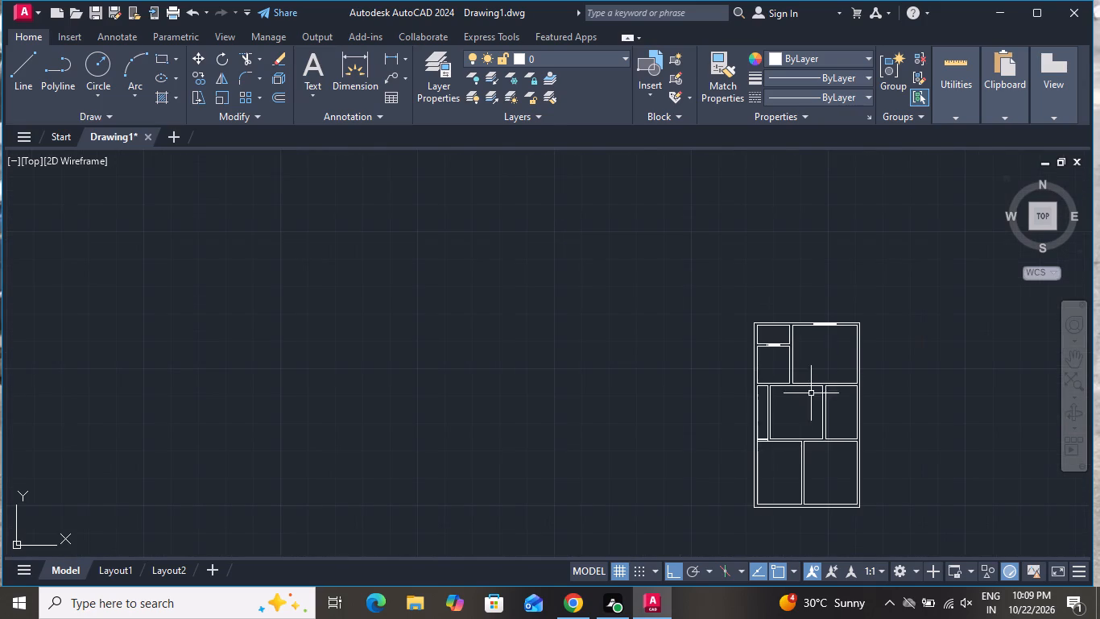
pyautogui.click(163, 56)
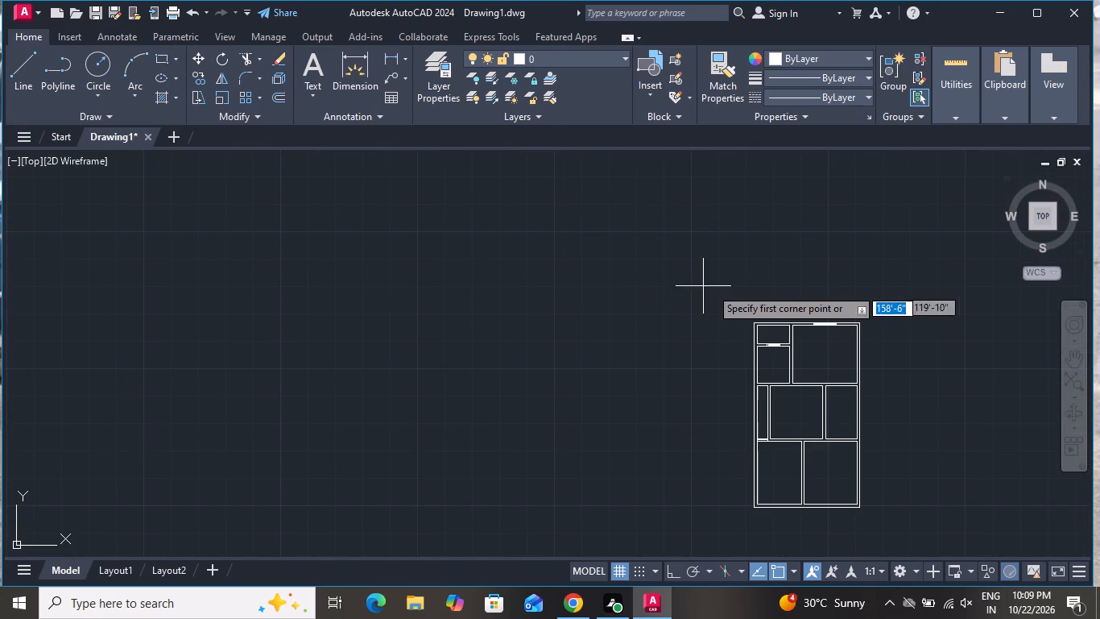
pyautogui.scroll(4, 775, 334)
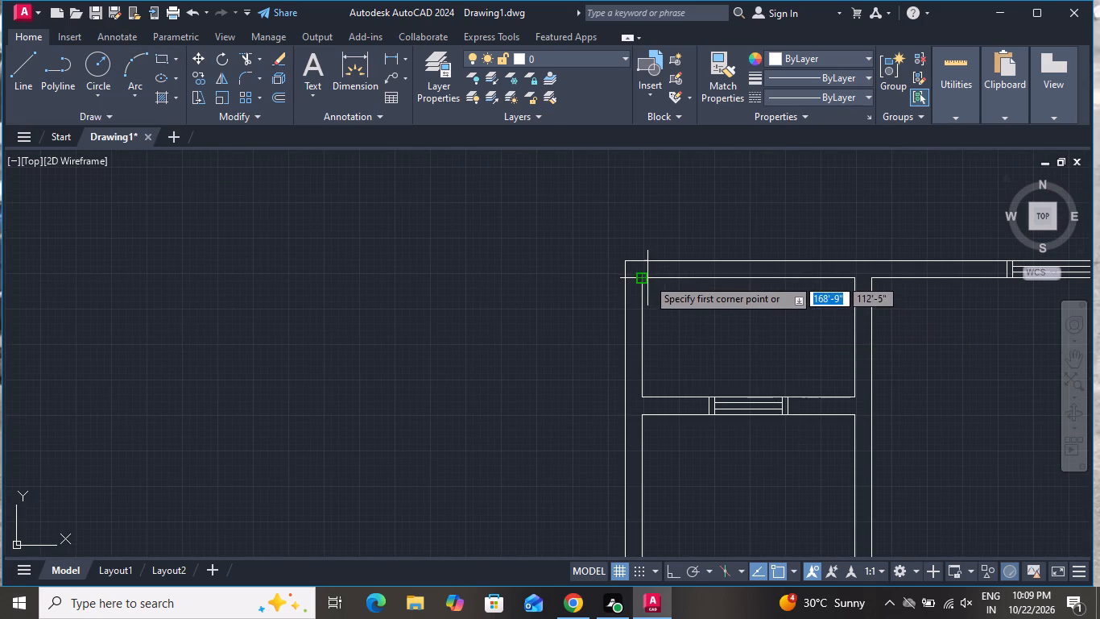
pyautogui.click(623, 258)
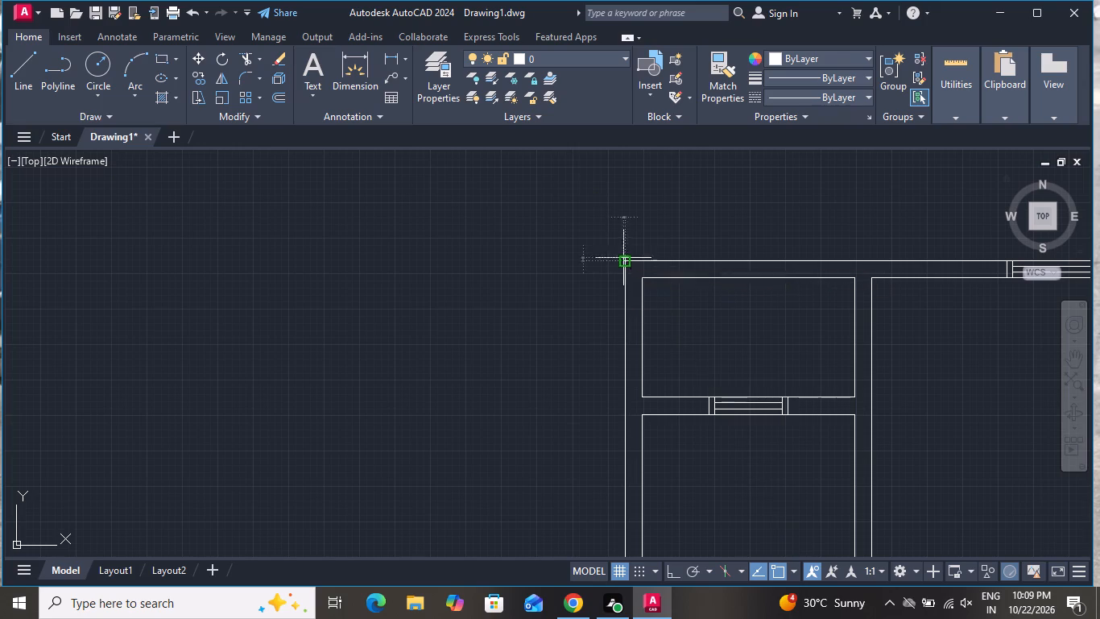
pyautogui.click(642, 323)
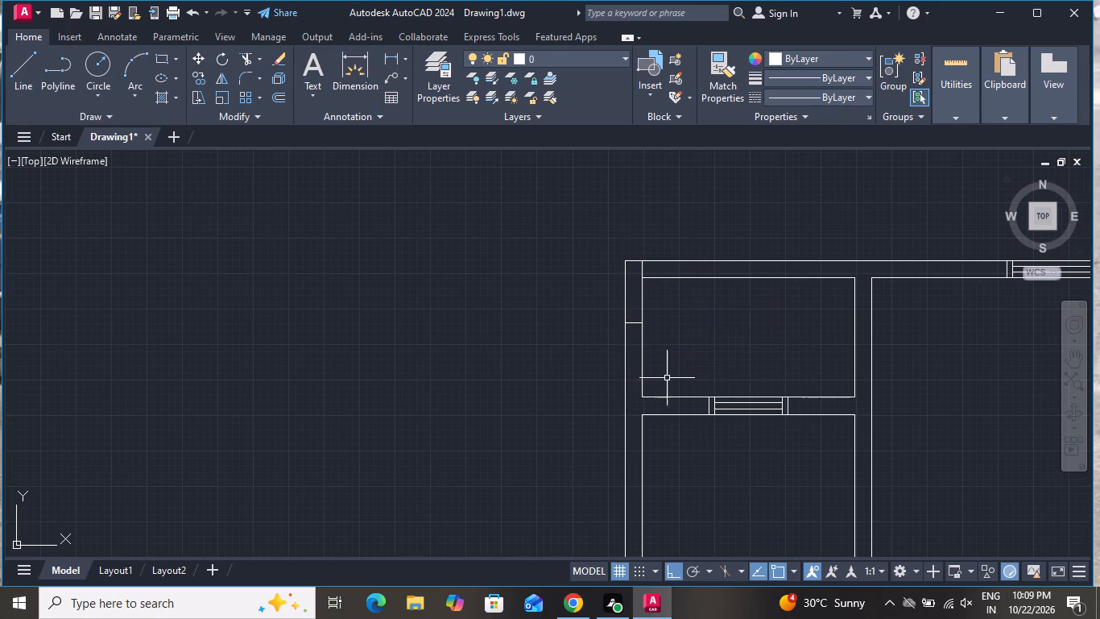
# Copy the corner rectangle from its bottom-edge midpoint straight down the left outer wall by about 10'-8", beside the upper horizontal partition.
pyautogui.click(630, 324)
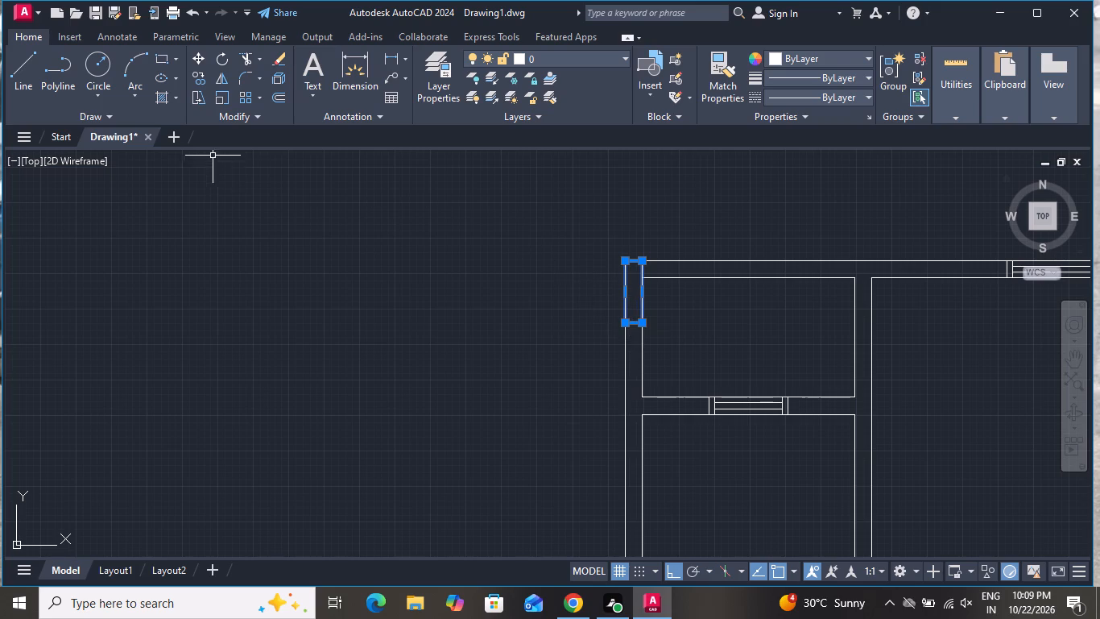
pyautogui.click(201, 76)
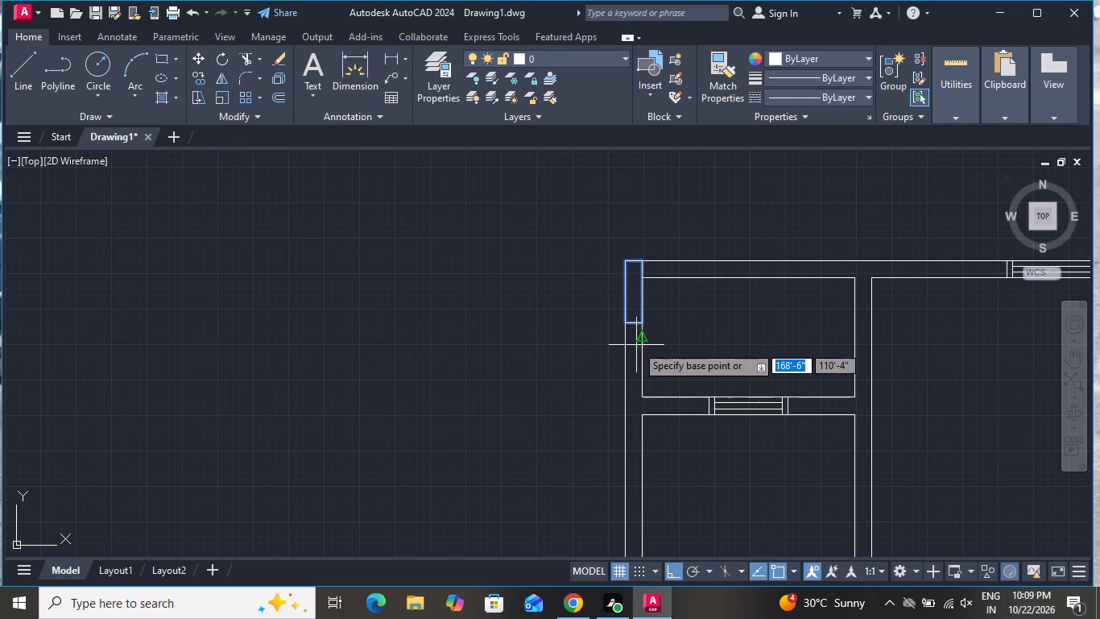
pyautogui.click(634, 323)
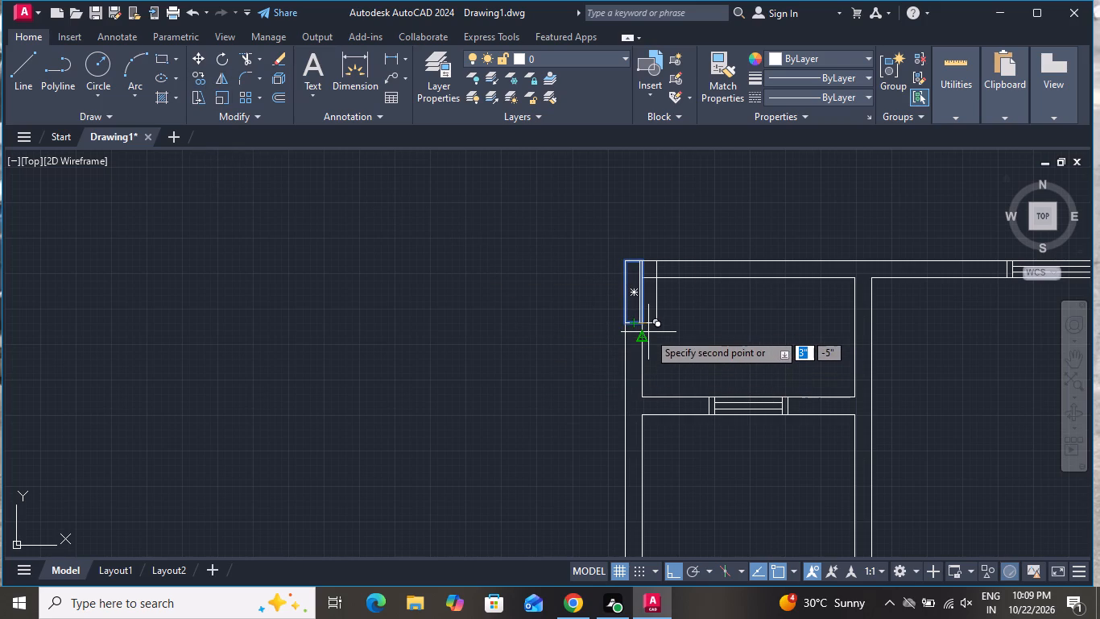
pyautogui.scroll(-1, 648, 332)
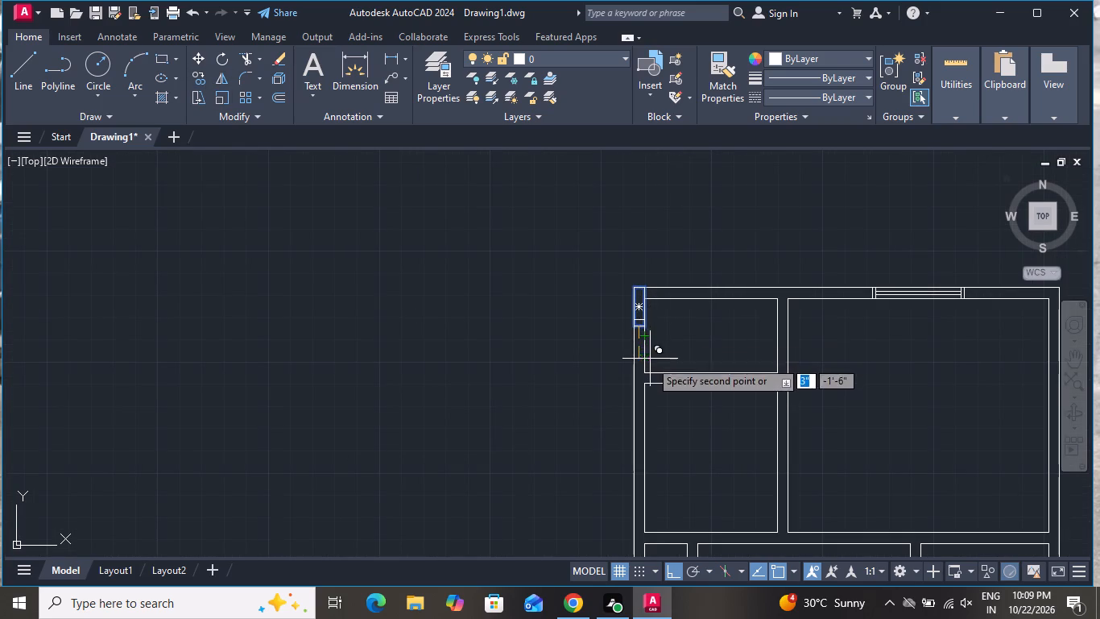
pyautogui.scroll(-1, 659, 356)
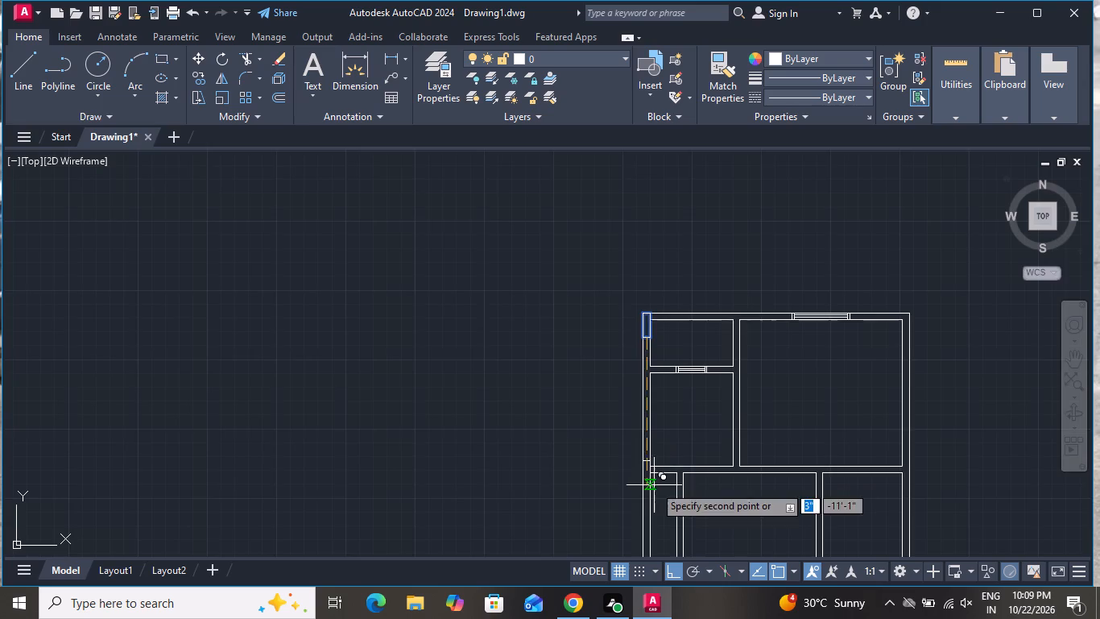
pyautogui.scroll(3, 654, 485)
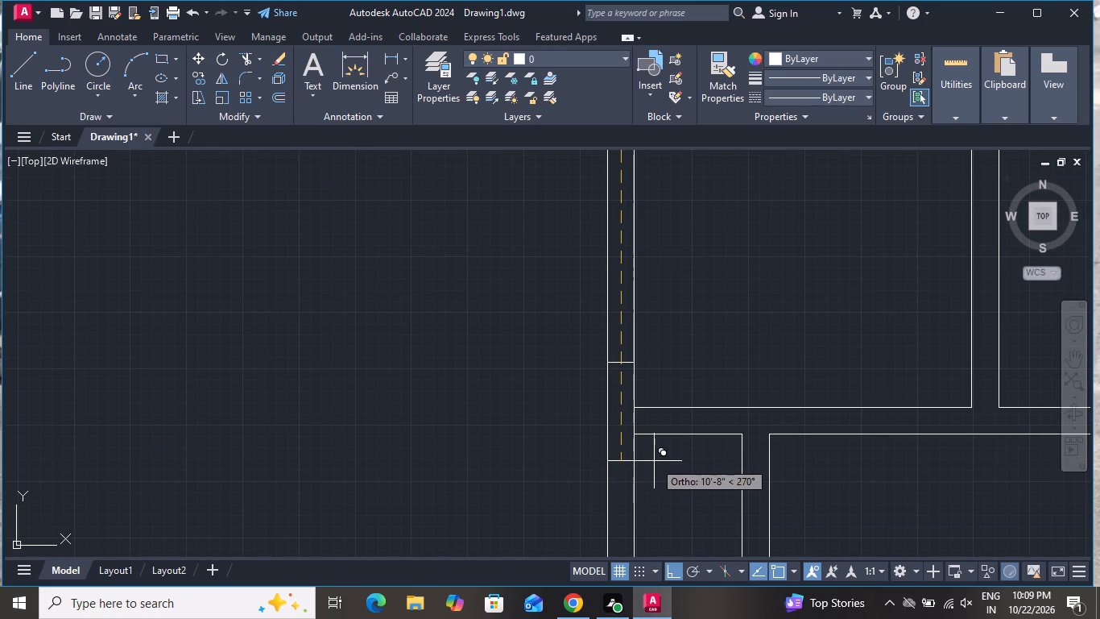
pyautogui.click(654, 461)
# Place two more copies of the rectangle down the left outer wall, at the lower horizontal partition and at the plan's bottom-left corner.
pyautogui.scroll(-3, 668, 401)
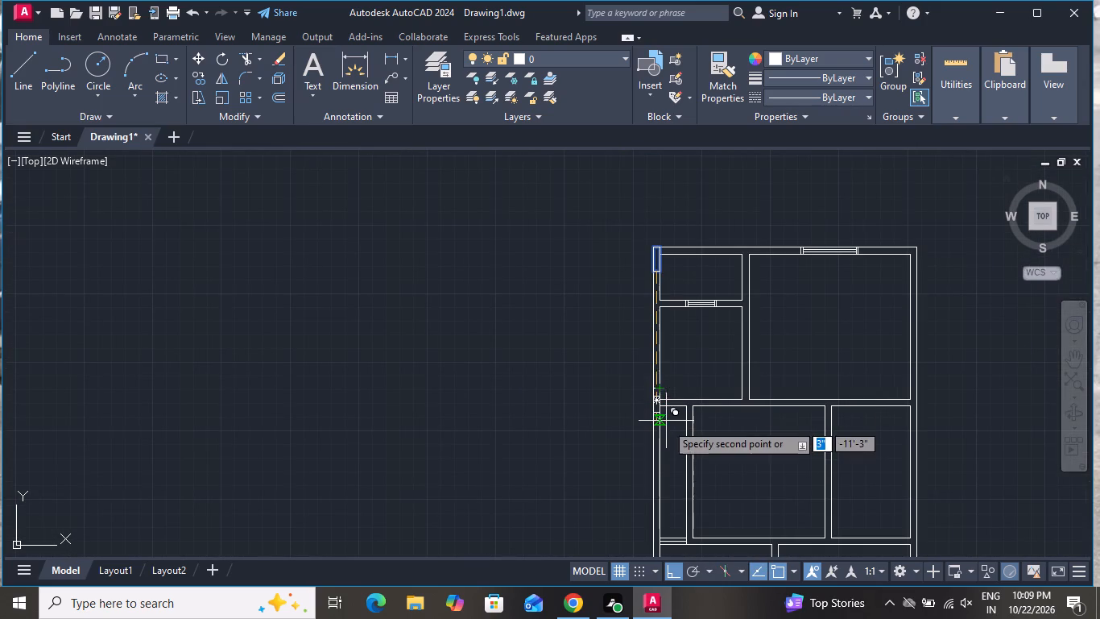
pyautogui.scroll(-2, 674, 397)
pyautogui.scroll(5, 665, 442)
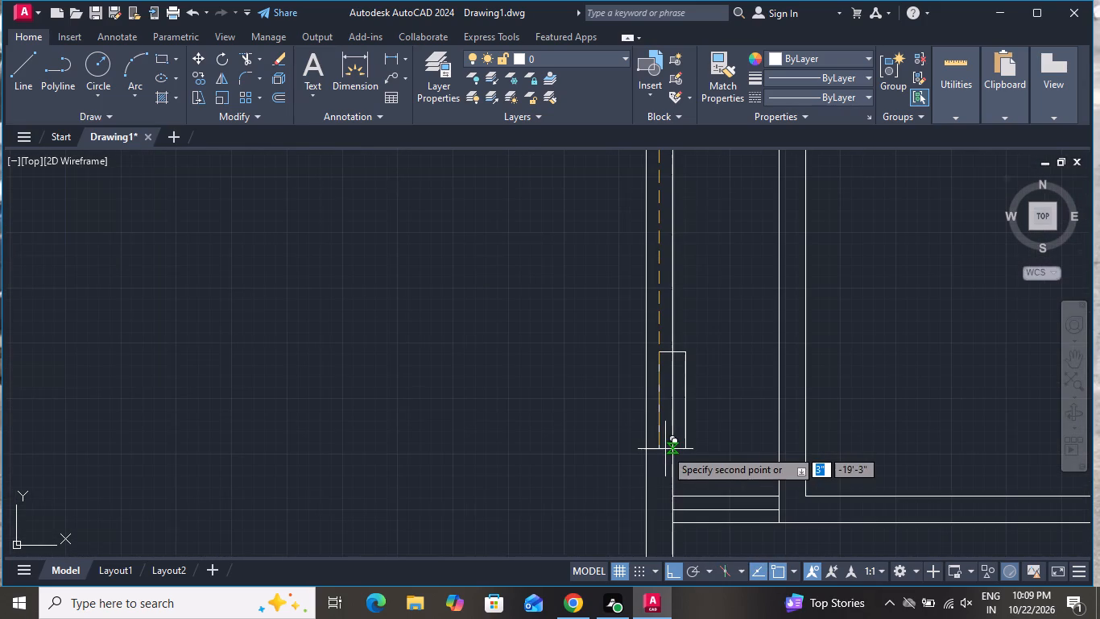
pyautogui.scroll(-3, 668, 481)
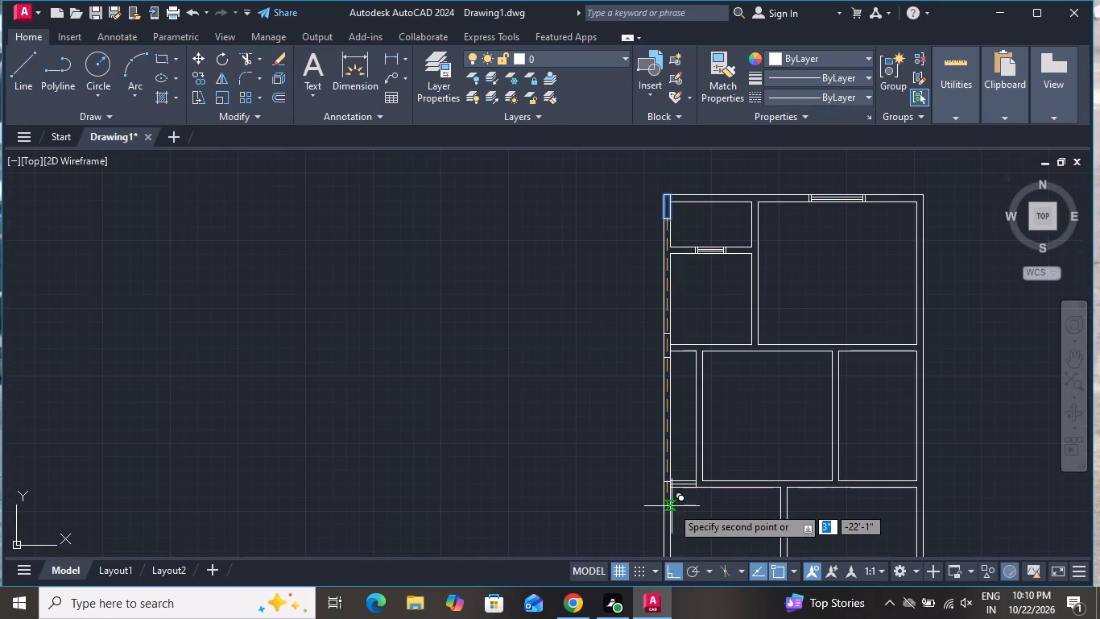
pyautogui.scroll(4, 672, 506)
pyautogui.click(672, 451)
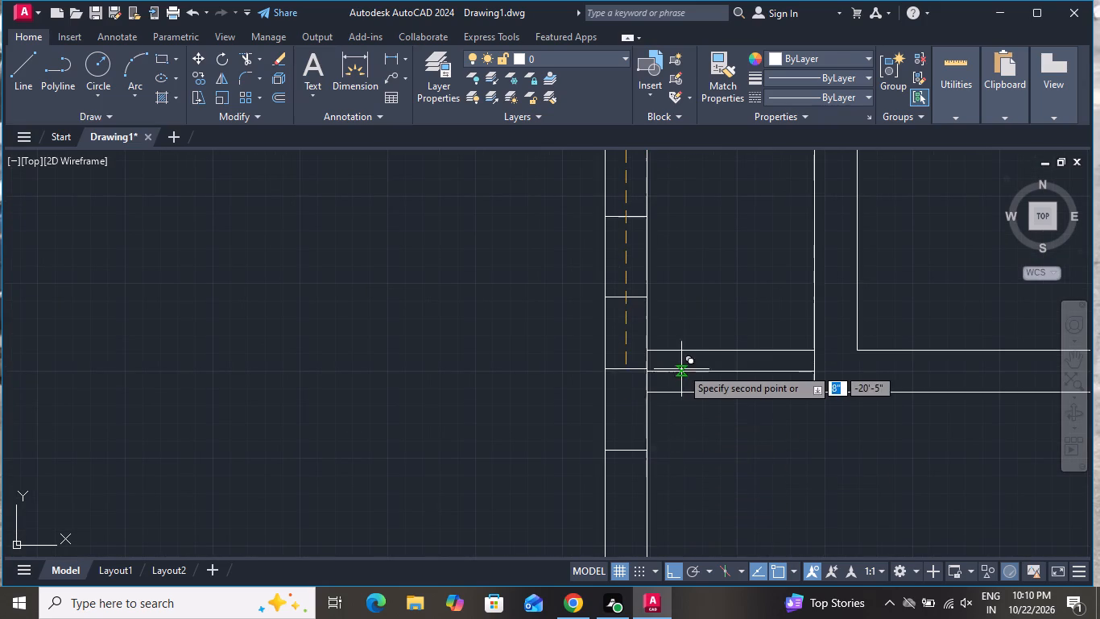
pyautogui.scroll(-5, 681, 366)
pyautogui.scroll(4, 677, 479)
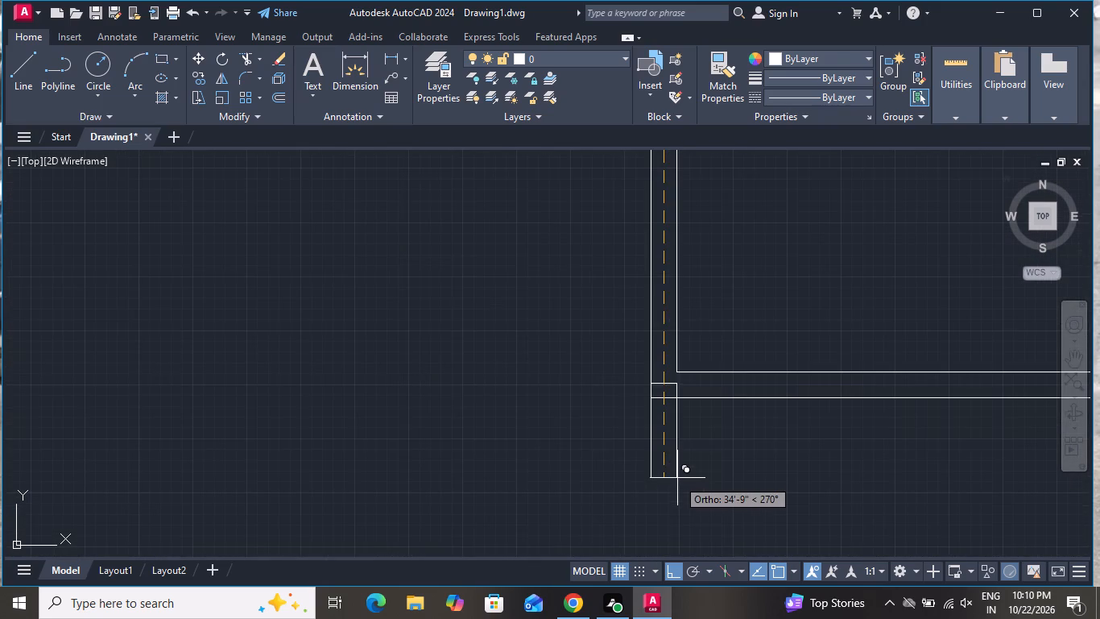
pyautogui.click(677, 399)
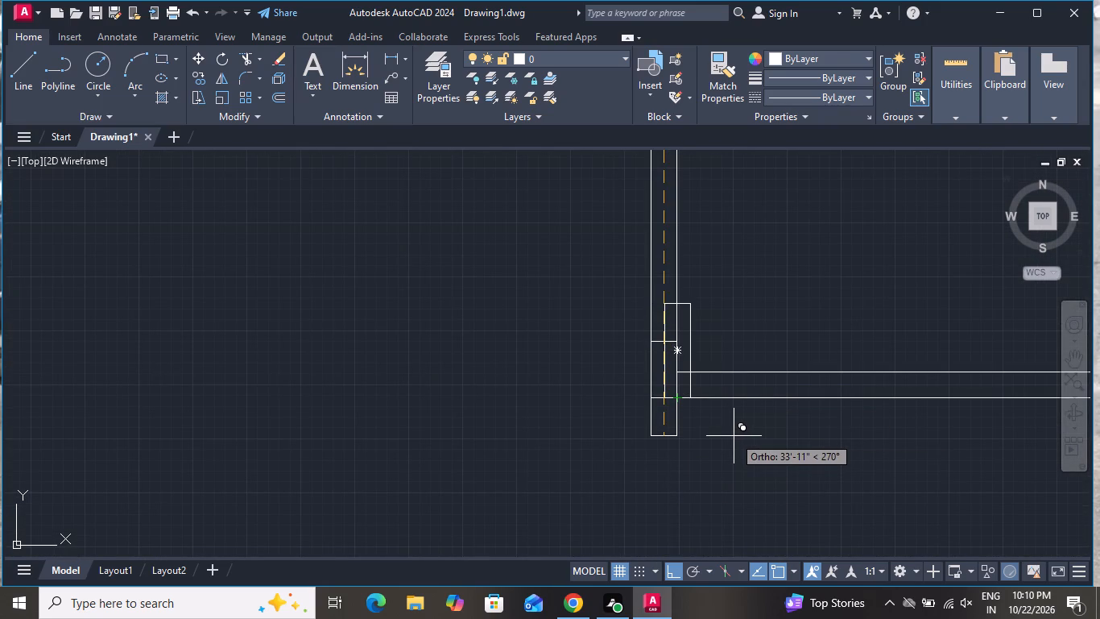
# With Ortho off, place rectangle copies at the bottom end of the lower vertical partition and at the plan's bottom-right outer corner.
pyautogui.click(676, 568)
pyautogui.scroll(-2, 558, 467)
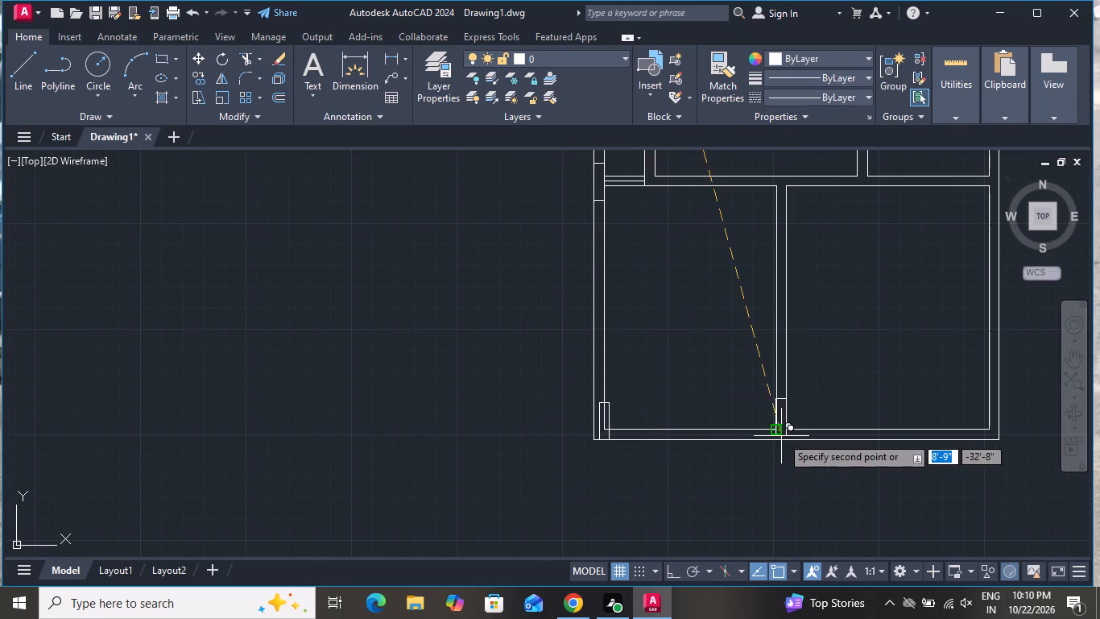
pyautogui.scroll(2, 781, 436)
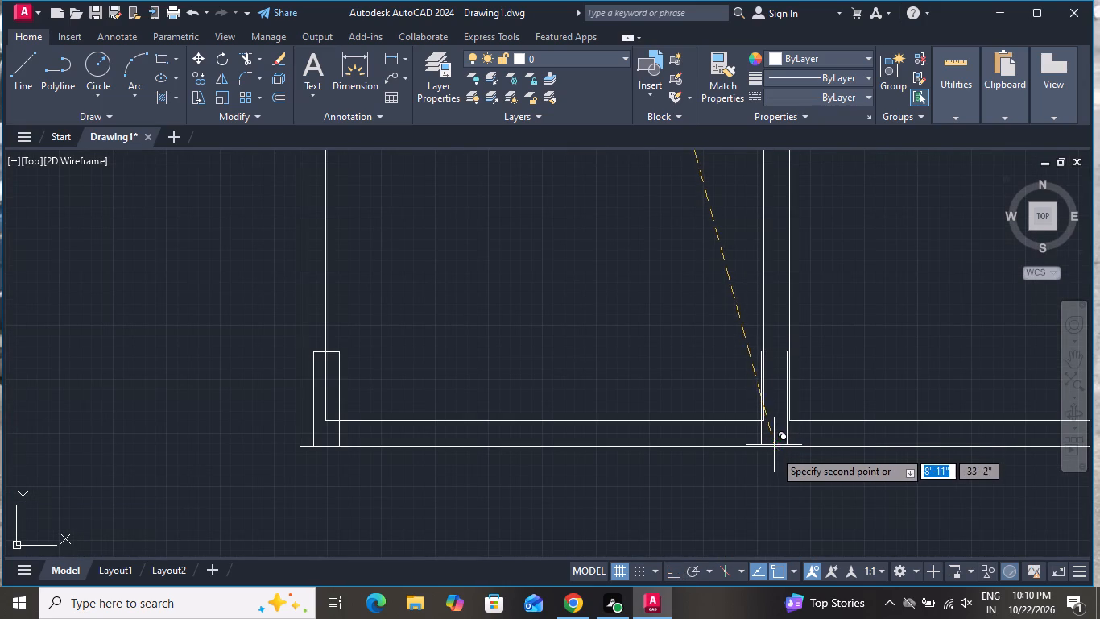
pyautogui.click(777, 444)
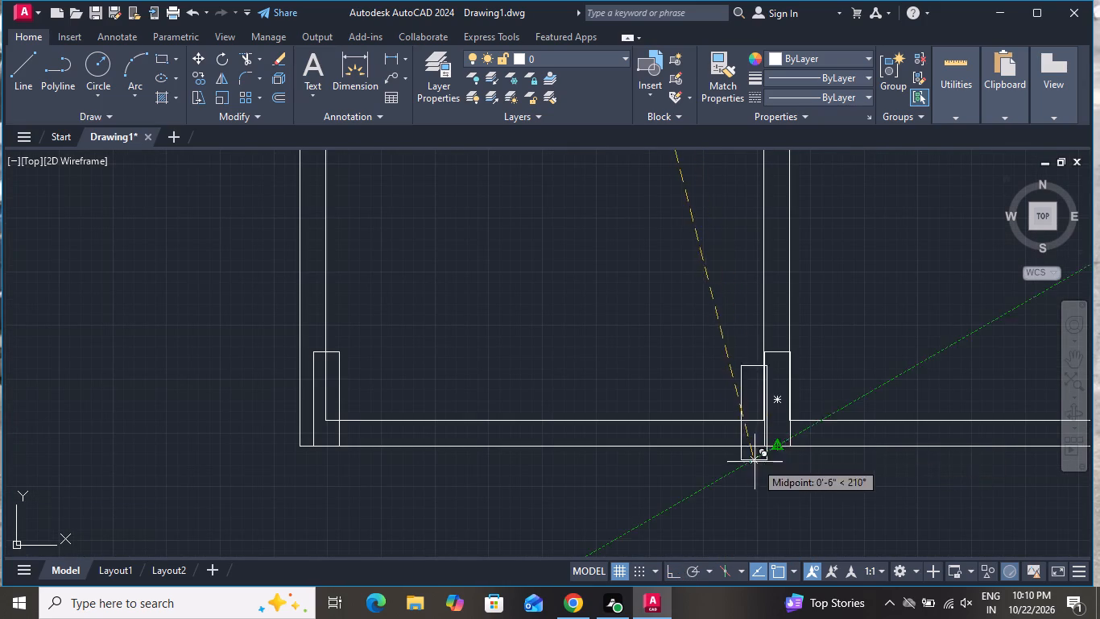
pyautogui.scroll(-3, 694, 422)
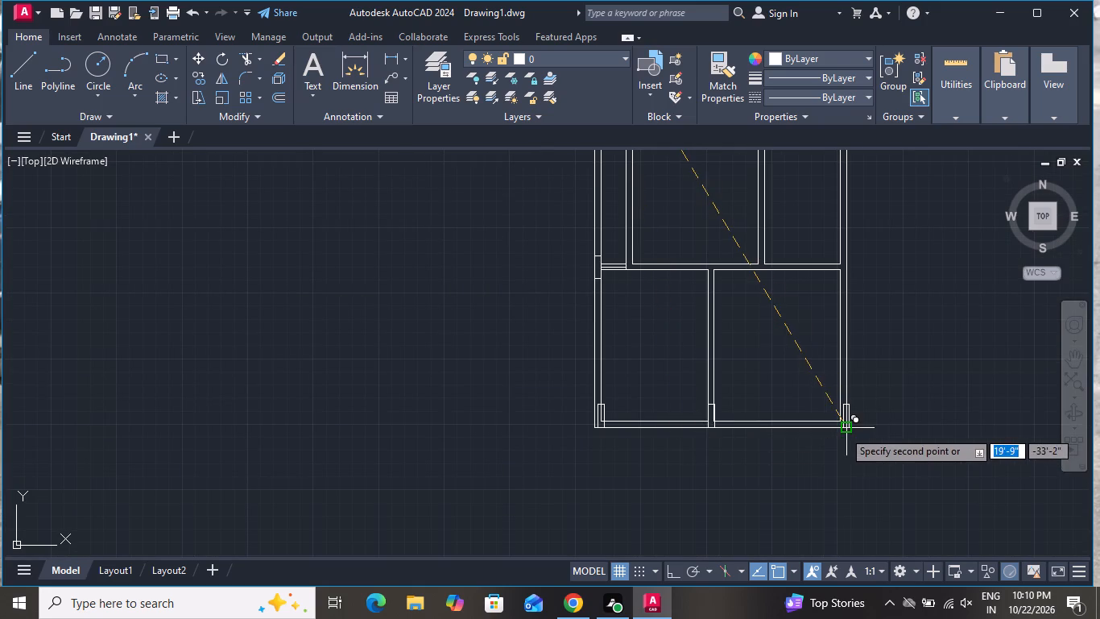
pyautogui.scroll(3, 843, 430)
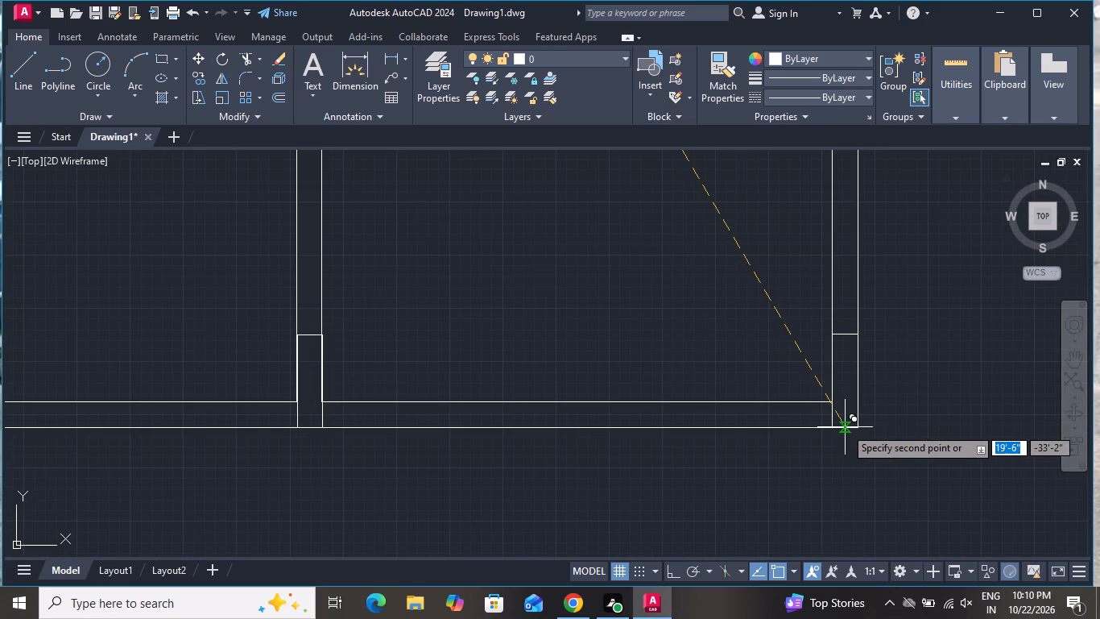
pyautogui.click(845, 427)
# Place column rectangle copies in the right outer wall at the lower horizontal partition and at the top end of the lower vertical partition.
pyautogui.scroll(-3, 737, 449)
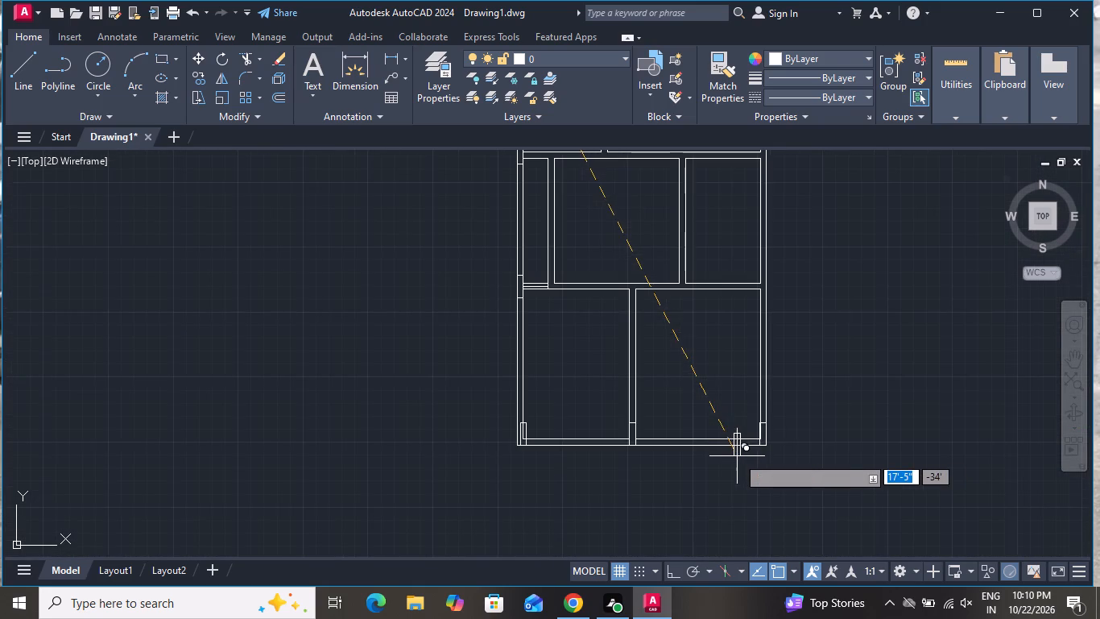
pyautogui.scroll(3, 770, 298)
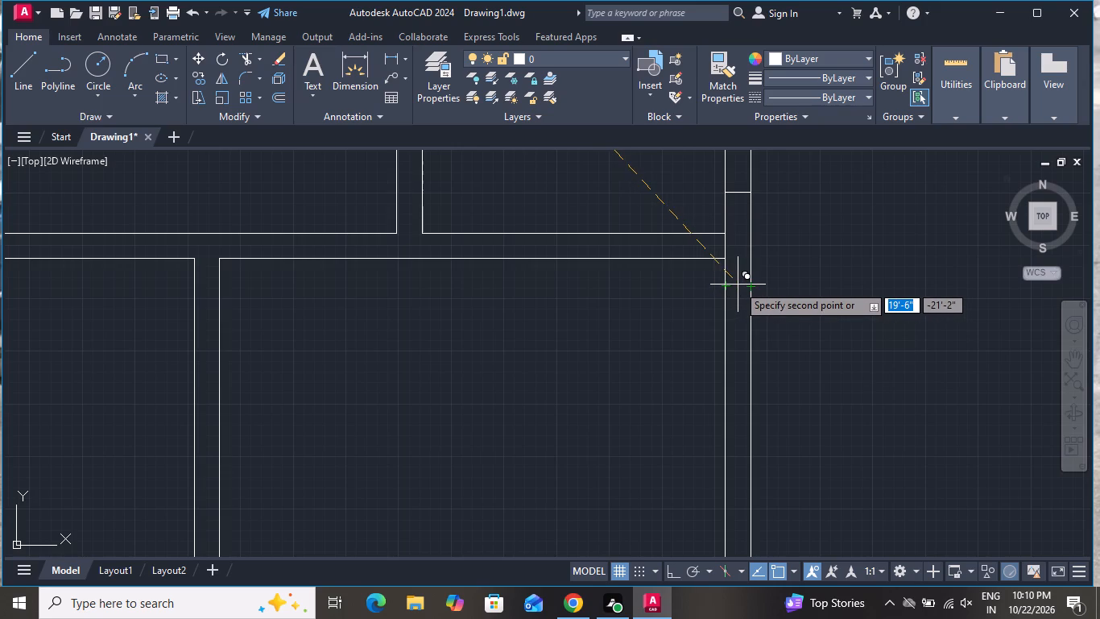
pyautogui.click(738, 284)
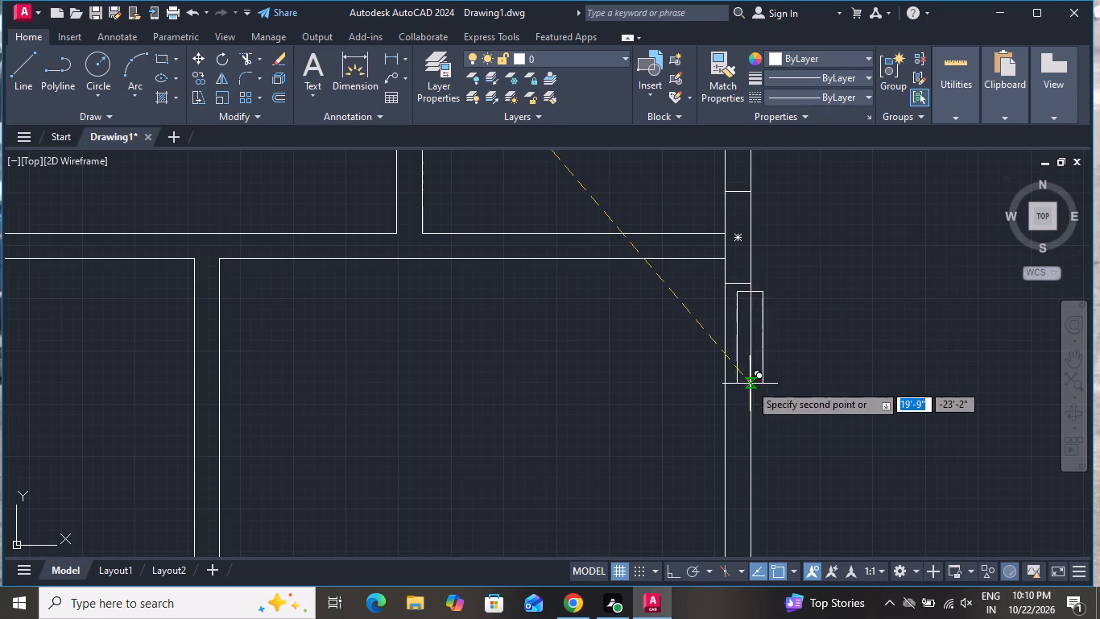
pyautogui.scroll(-2, 768, 415)
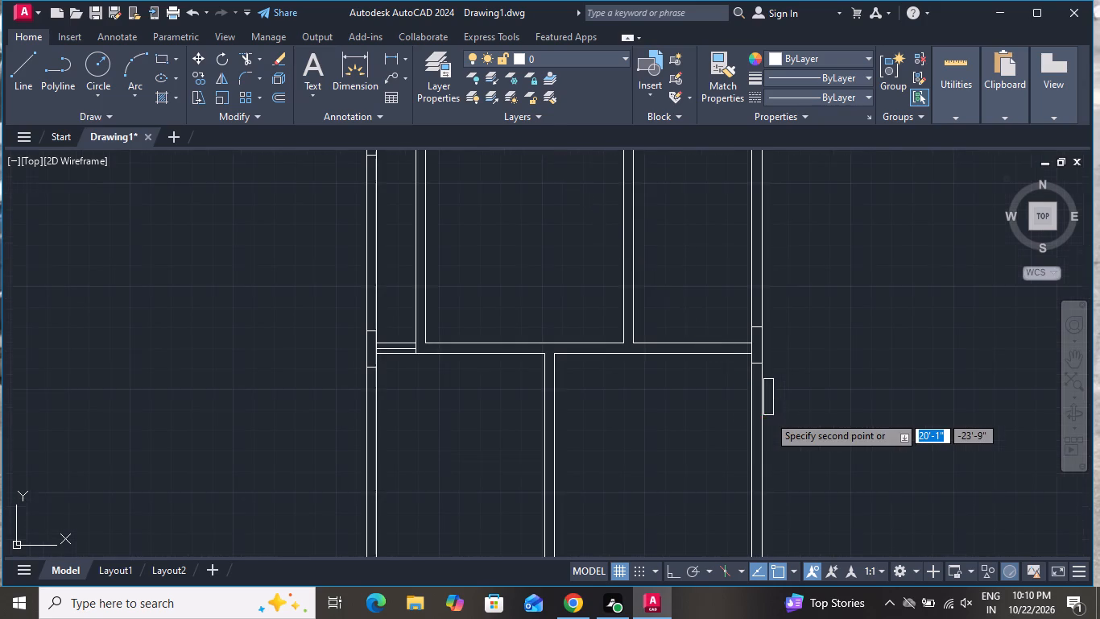
pyautogui.scroll(-1, 768, 415)
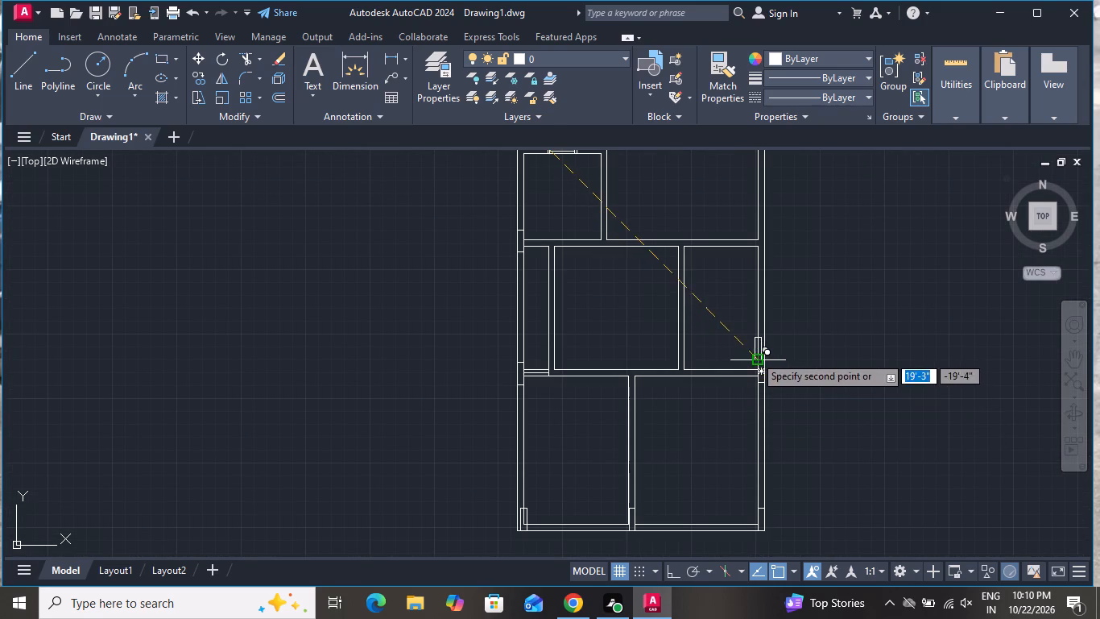
pyautogui.scroll(3, 640, 388)
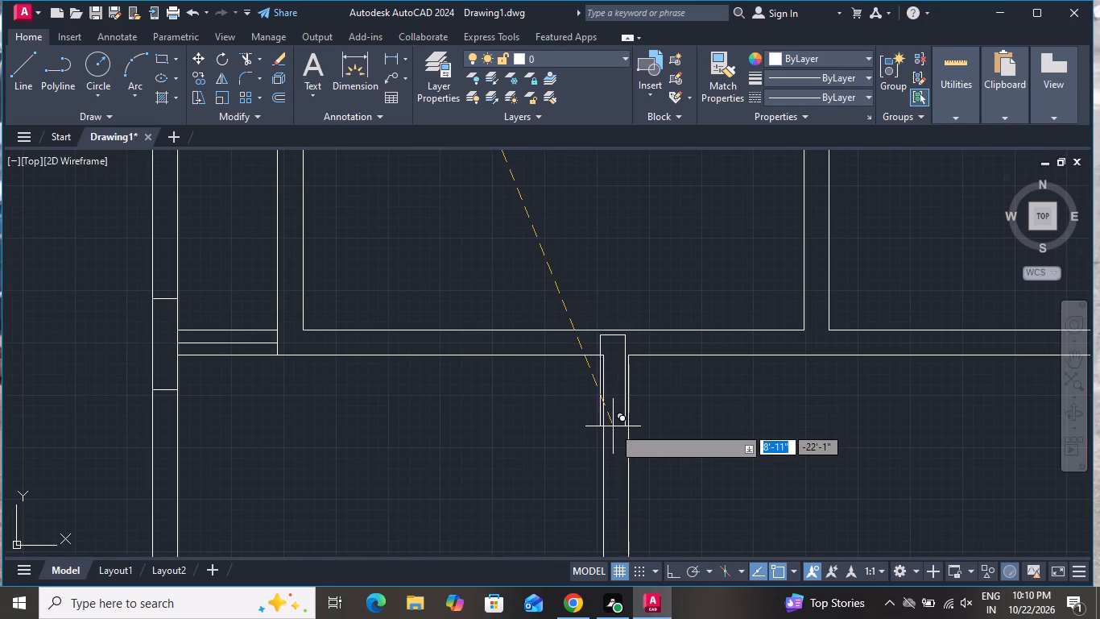
pyautogui.click(617, 422)
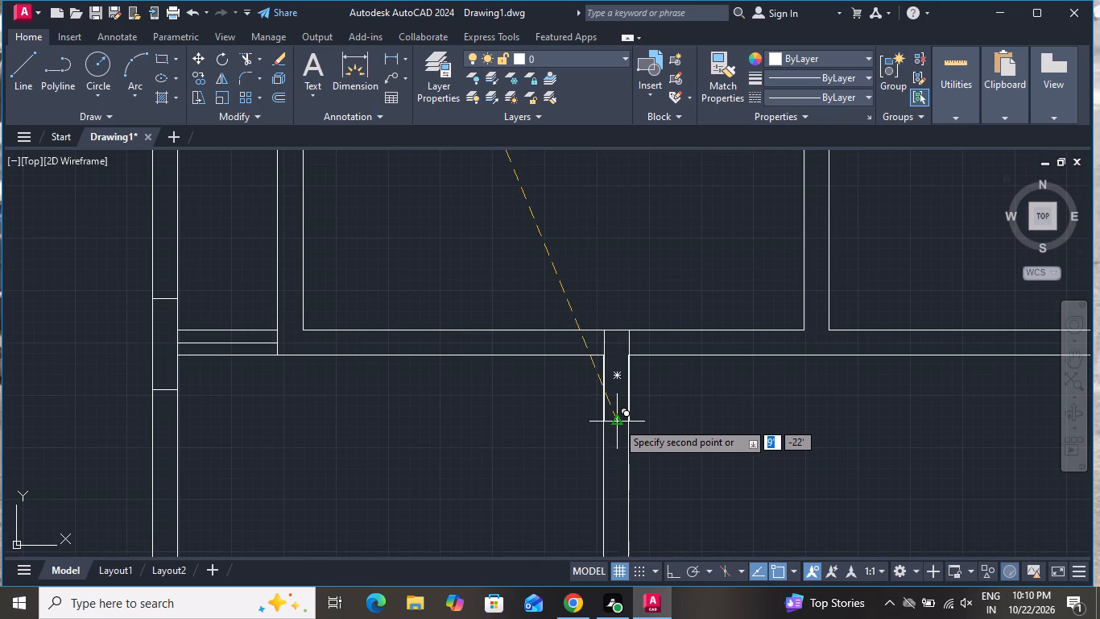
# Place column copies along the upper horizontal partition, at the upper vertical partition's bottom end and in the right outer wall.
pyautogui.scroll(-3, 590, 489)
pyautogui.scroll(3, 572, 306)
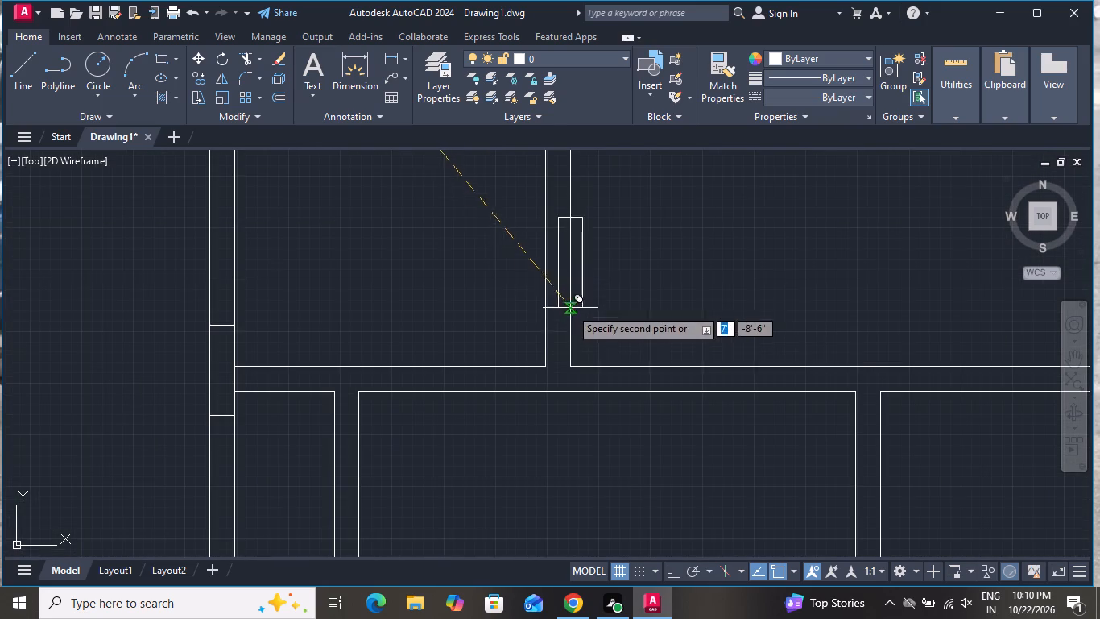
pyautogui.click(557, 393)
pyautogui.scroll(-2, 568, 391)
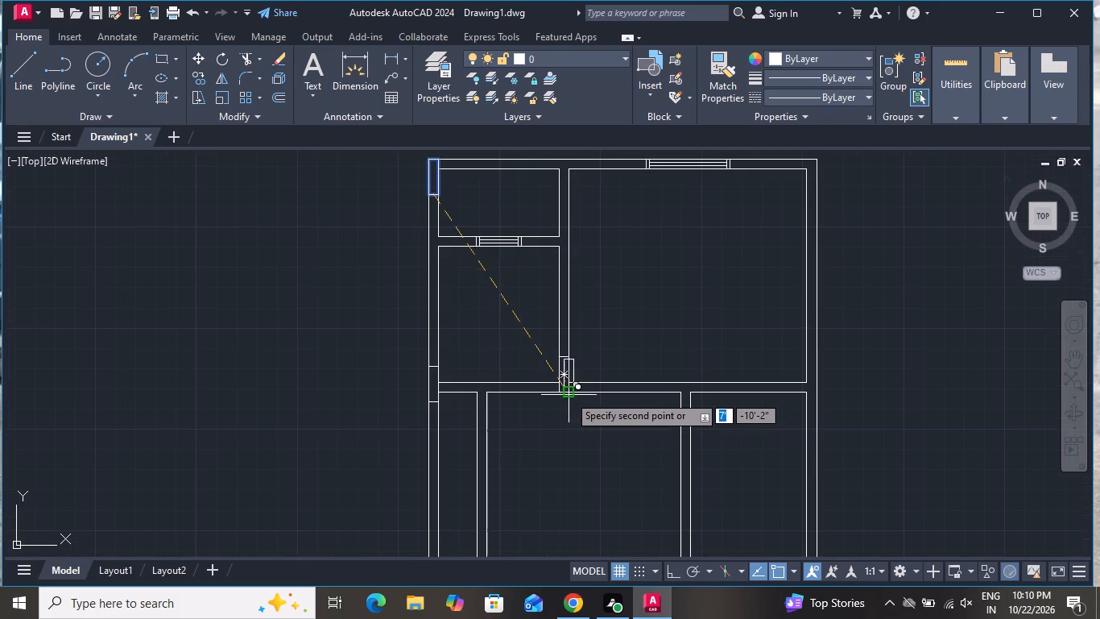
pyautogui.scroll(-3, 570, 401)
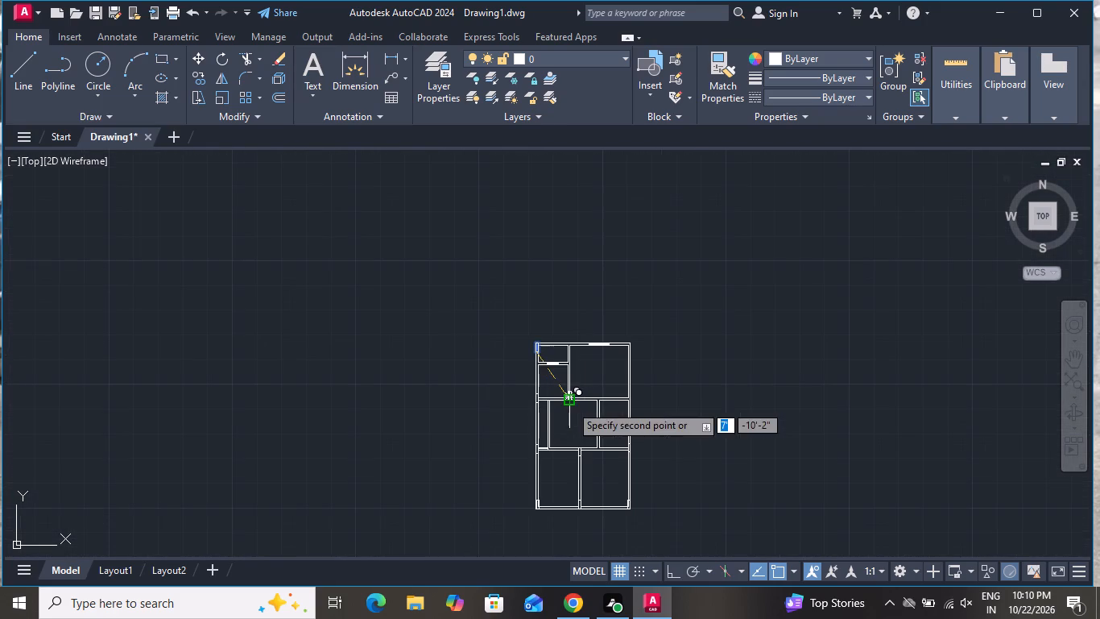
pyautogui.scroll(2, 633, 350)
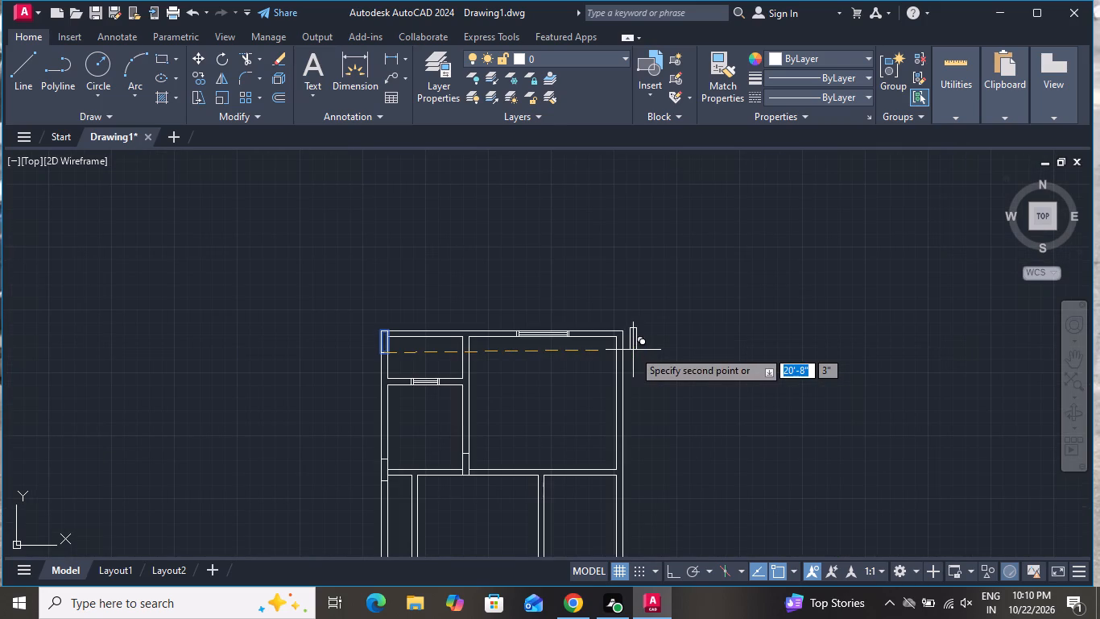
pyautogui.scroll(2, 617, 498)
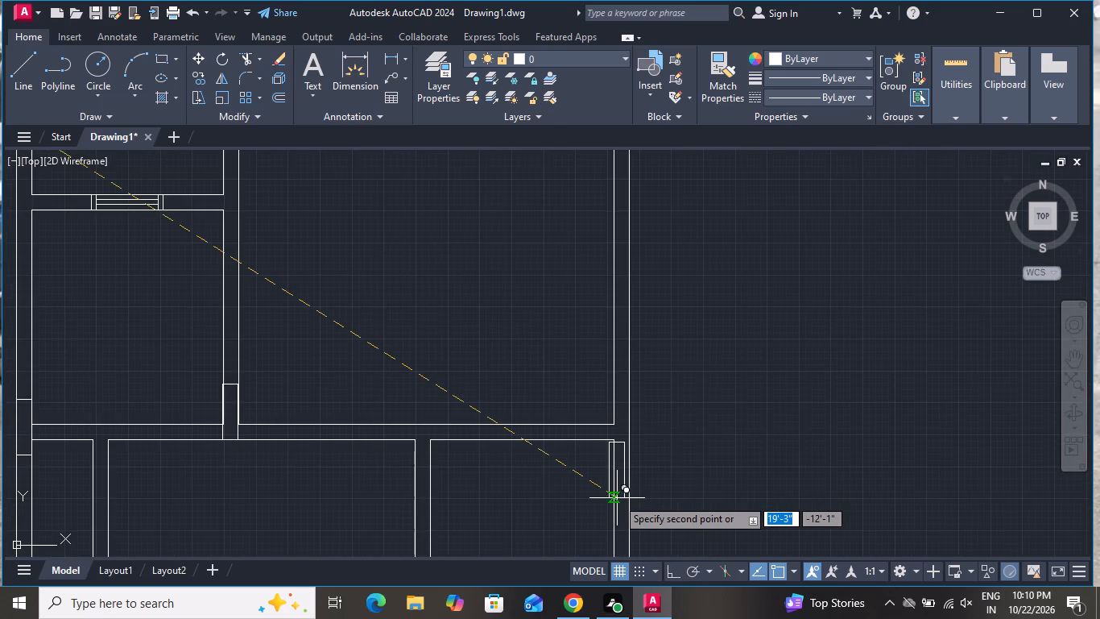
pyautogui.scroll(1, 617, 498)
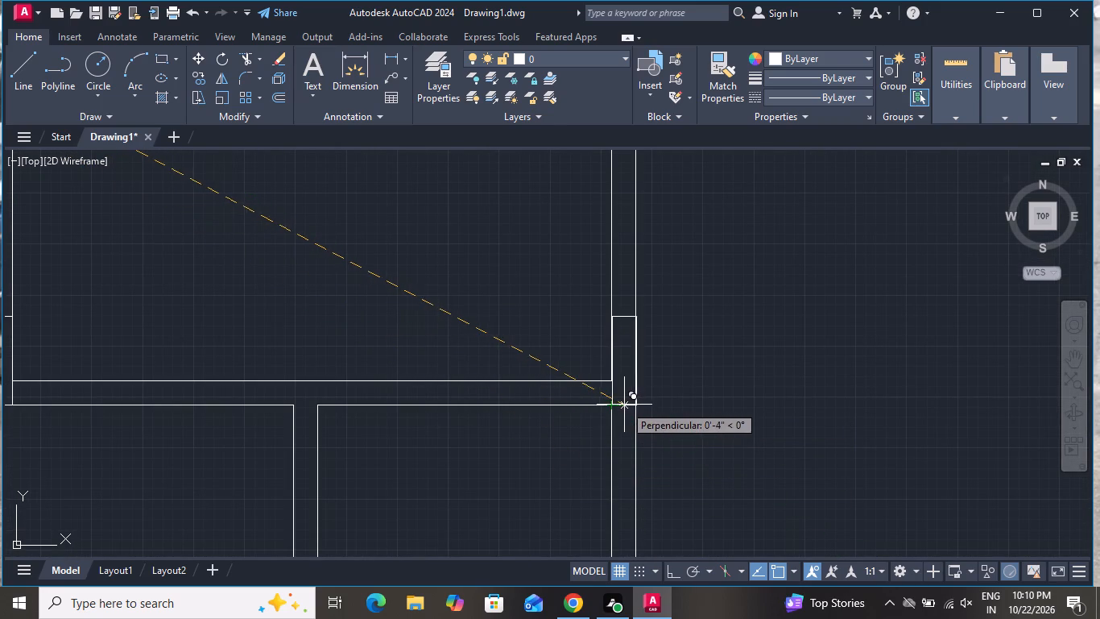
pyautogui.click(622, 405)
# Place a column rectangle copy at the plan's outer upper-right corner, flush with the top wall's outer face.
pyautogui.scroll(-2, 639, 501)
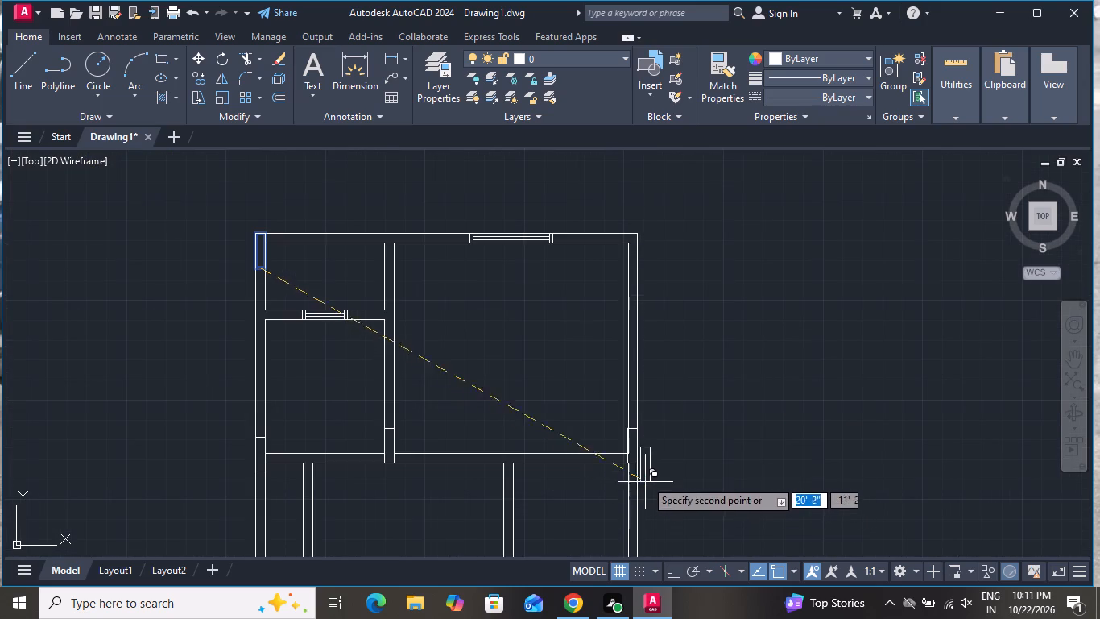
pyautogui.scroll(3, 631, 268)
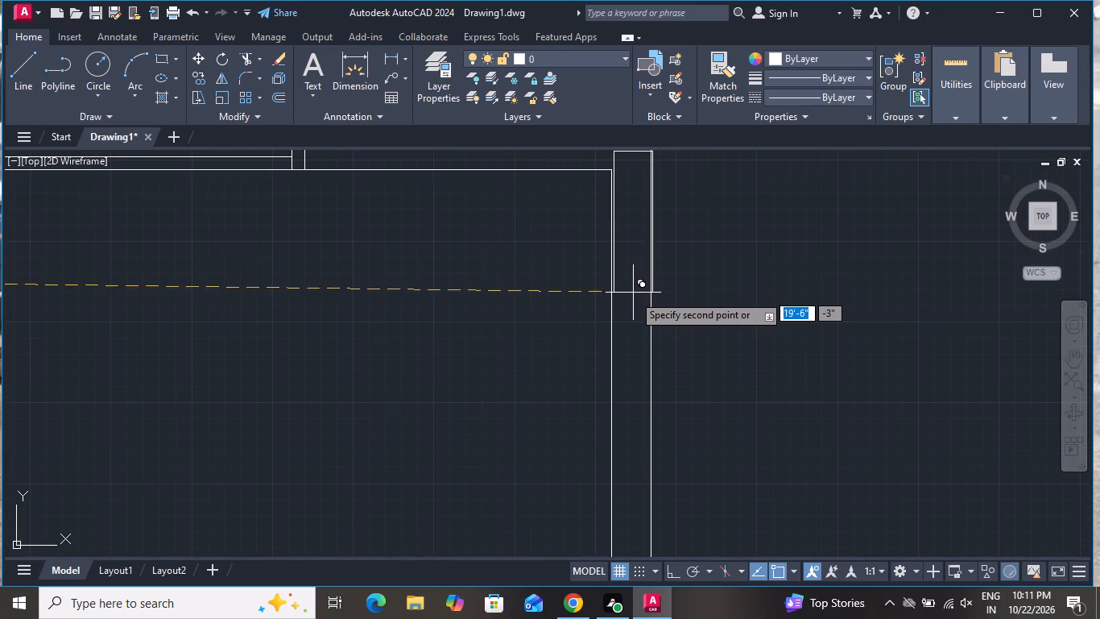
pyautogui.scroll(-1, 633, 302)
pyautogui.scroll(1, 633, 301)
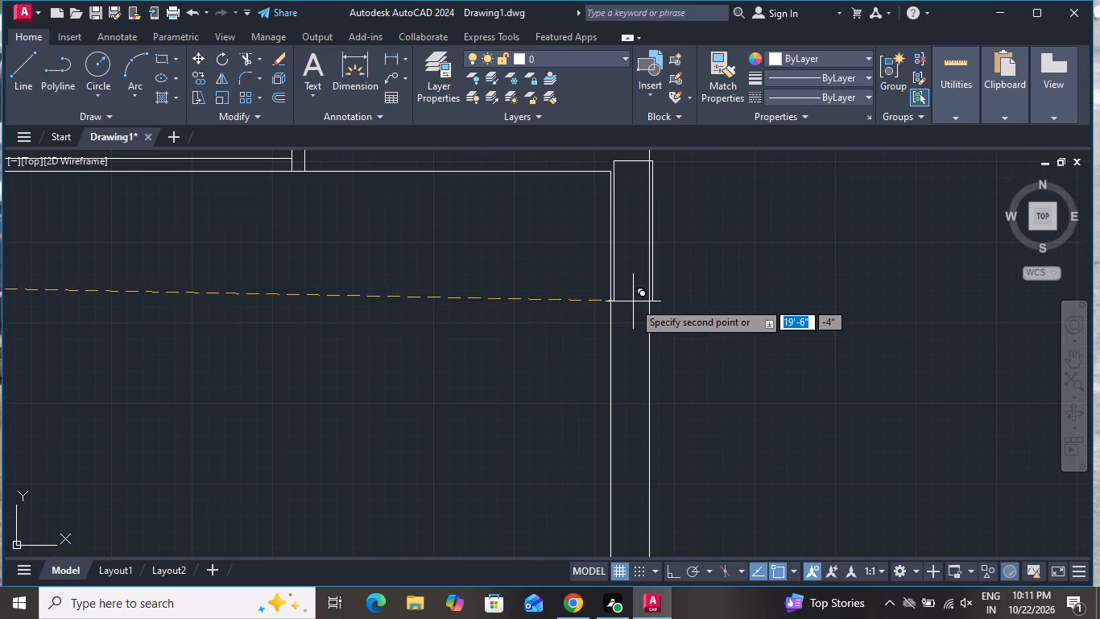
pyautogui.scroll(-2, 633, 301)
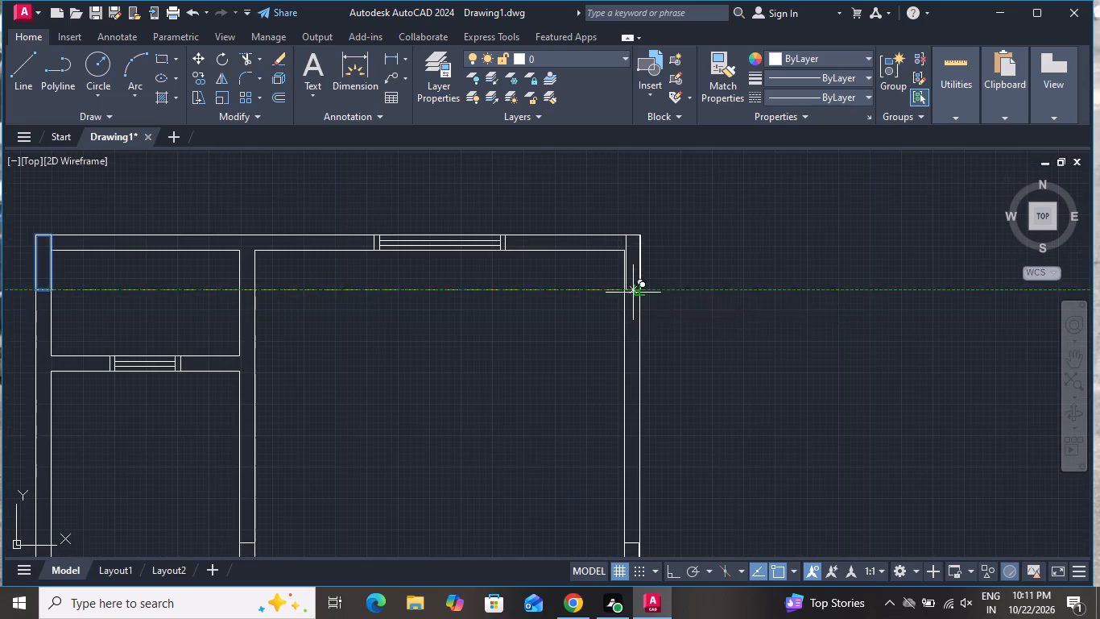
pyautogui.scroll(1, 632, 293)
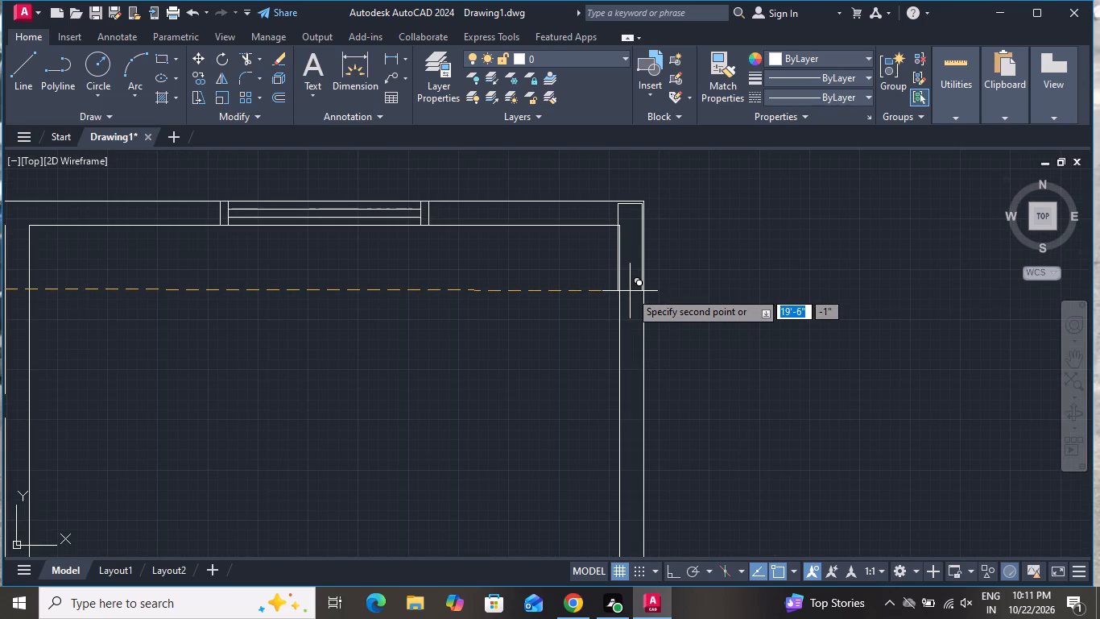
pyautogui.click(631, 289)
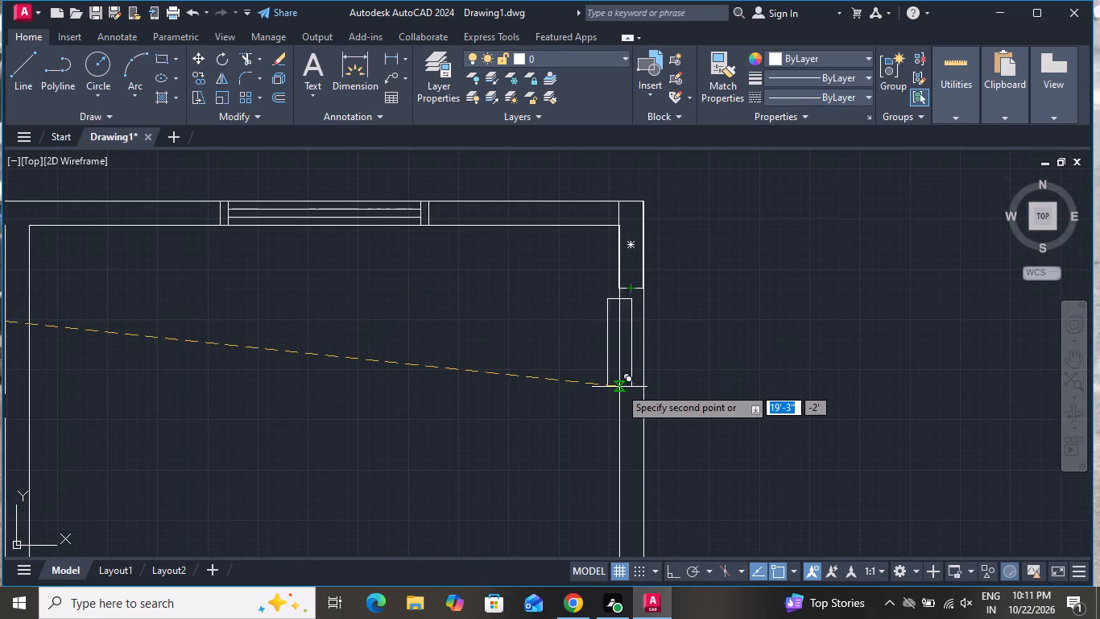
# Place one spare column copy in the empty space outside the right outer wall and end the Copy command.
pyautogui.scroll(-1, 619, 387)
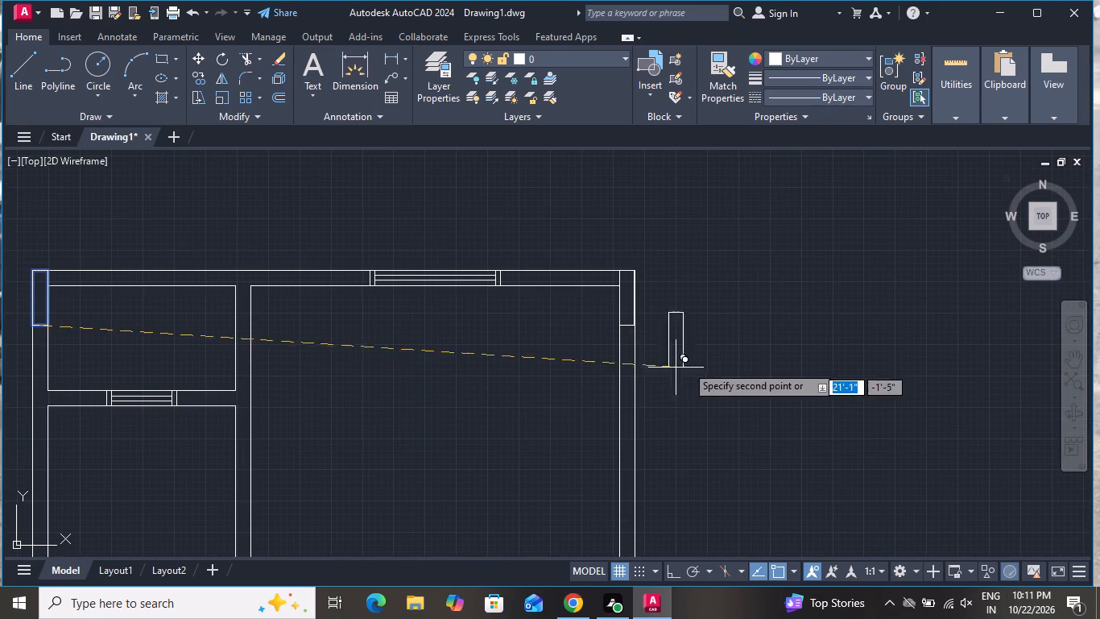
pyautogui.click(722, 344)
pyautogui.rightClick(722, 344)
pyautogui.click(743, 372)
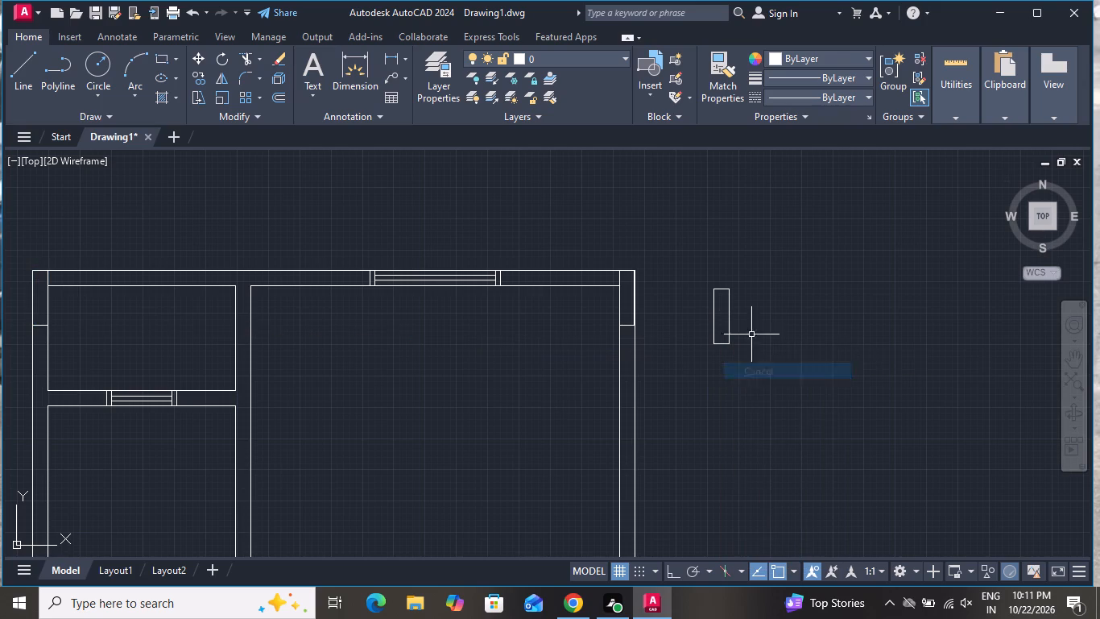
# With Ortho on, rotate the spare column rectangle 90° counterclockwise about its lower-right corner so it lies horizontally.
pyautogui.click(763, 273)
pyautogui.click(703, 374)
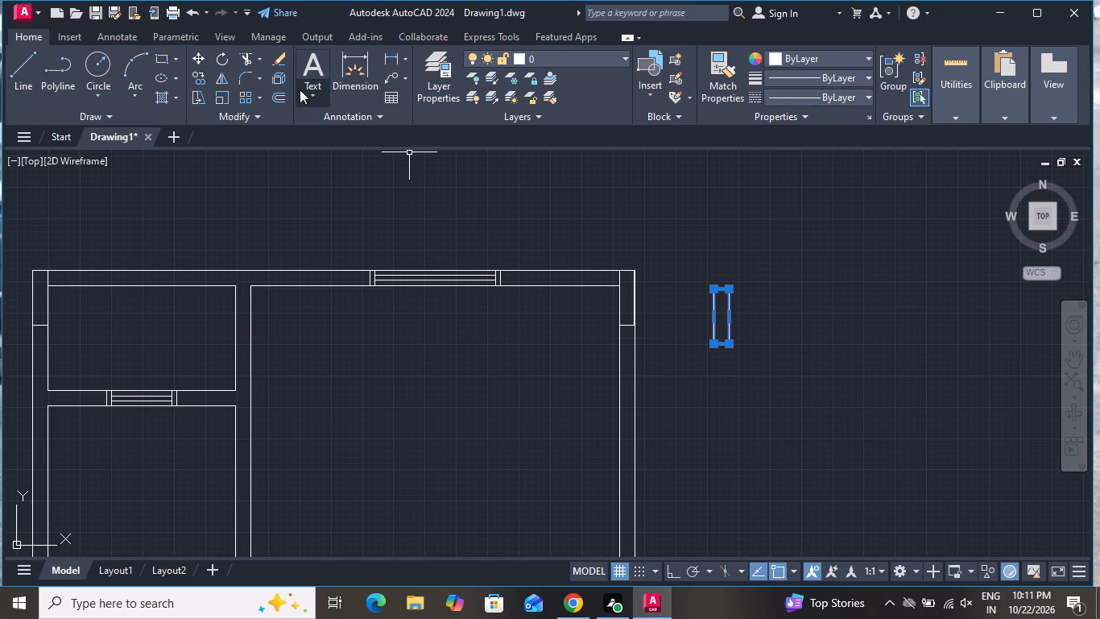
pyautogui.click(221, 59)
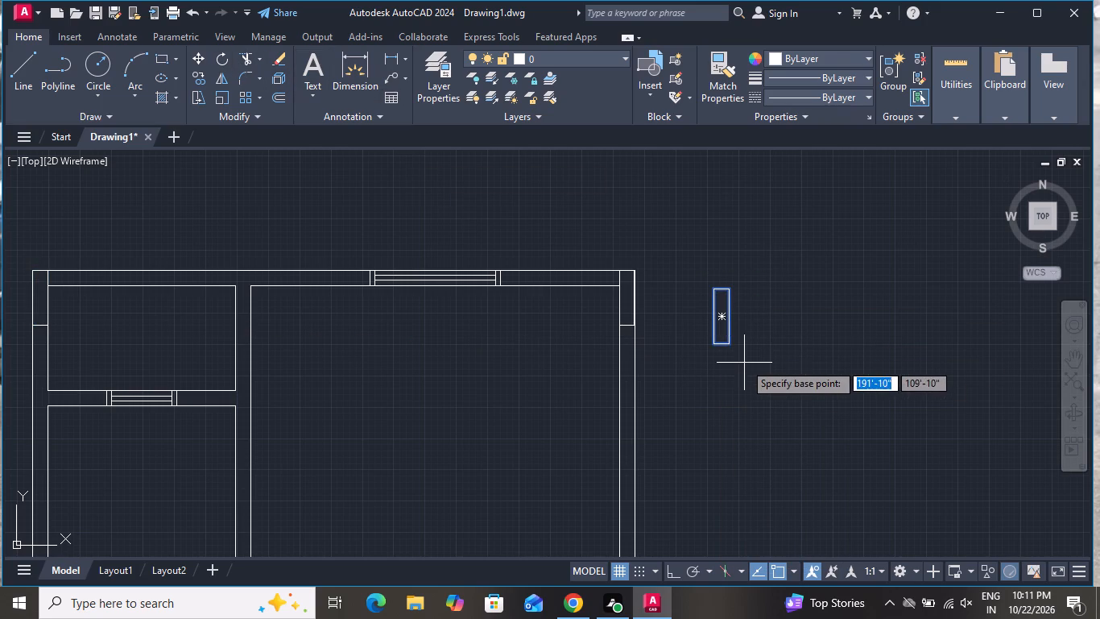
pyautogui.click(730, 344)
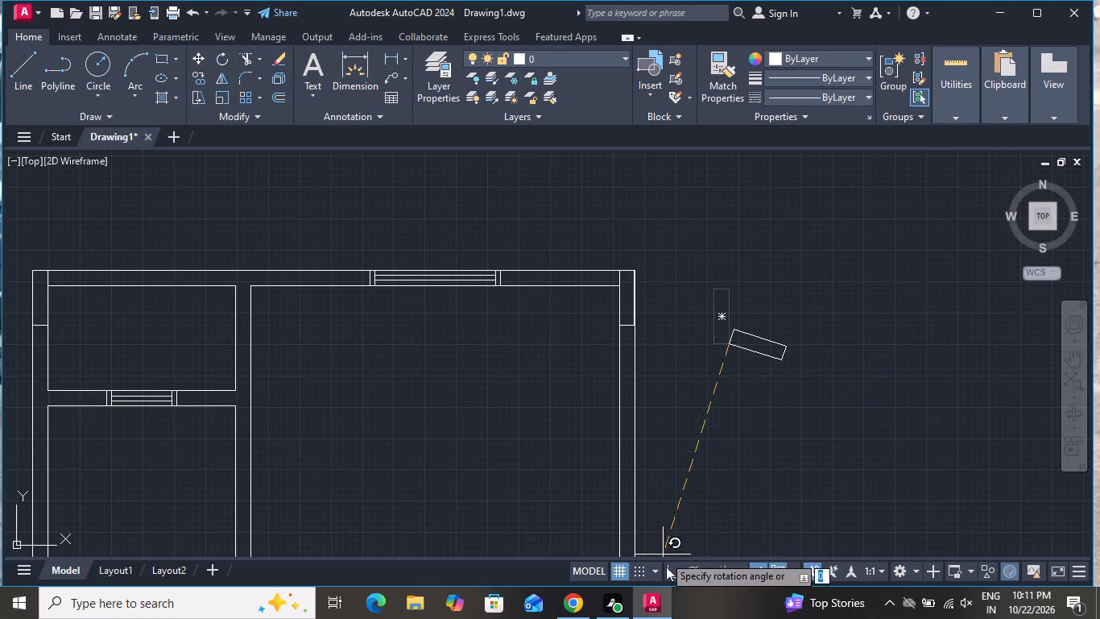
pyautogui.click(669, 573)
pyautogui.click(772, 229)
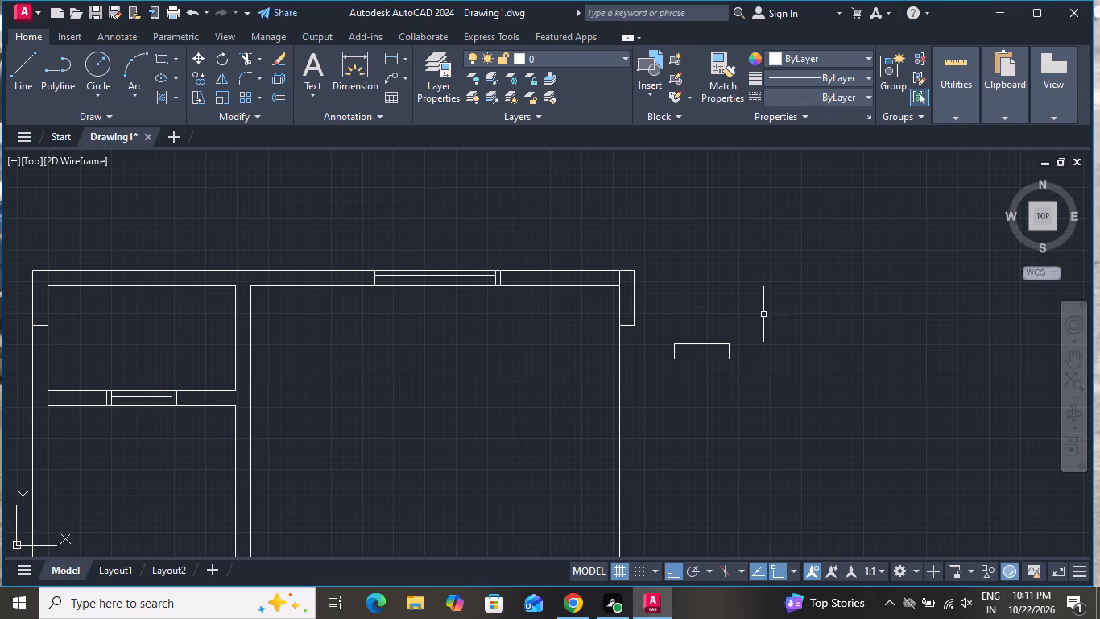
# With Ortho off, move the horizontal column by its bottom-edge midpoint into the top wall, centred over the upper vertical partition.
pyautogui.click(763, 314)
pyautogui.click(664, 394)
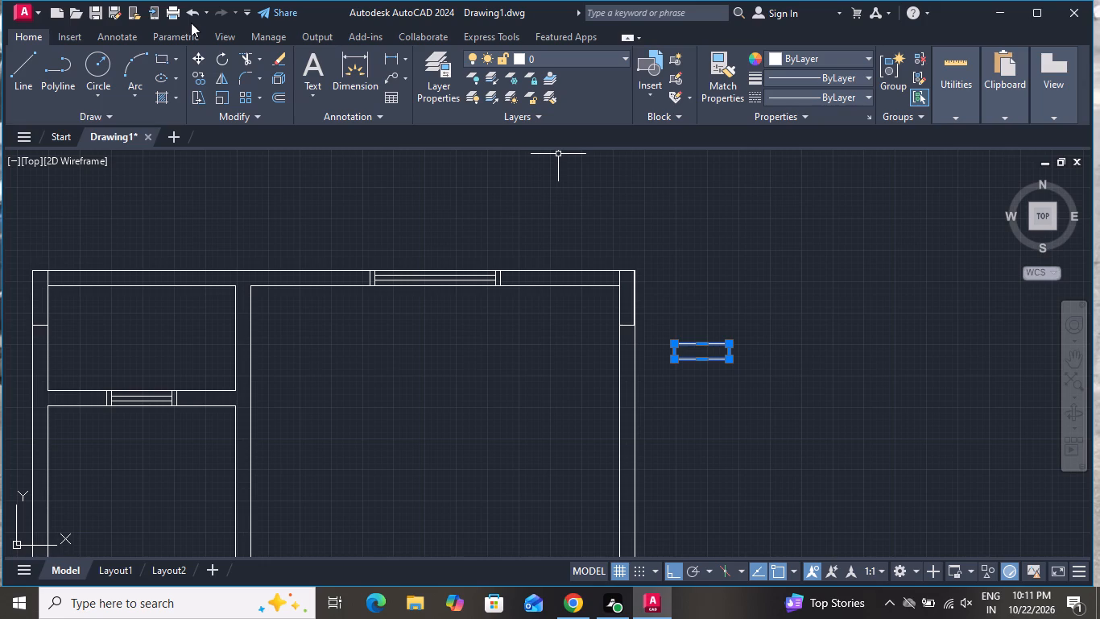
pyautogui.click(197, 52)
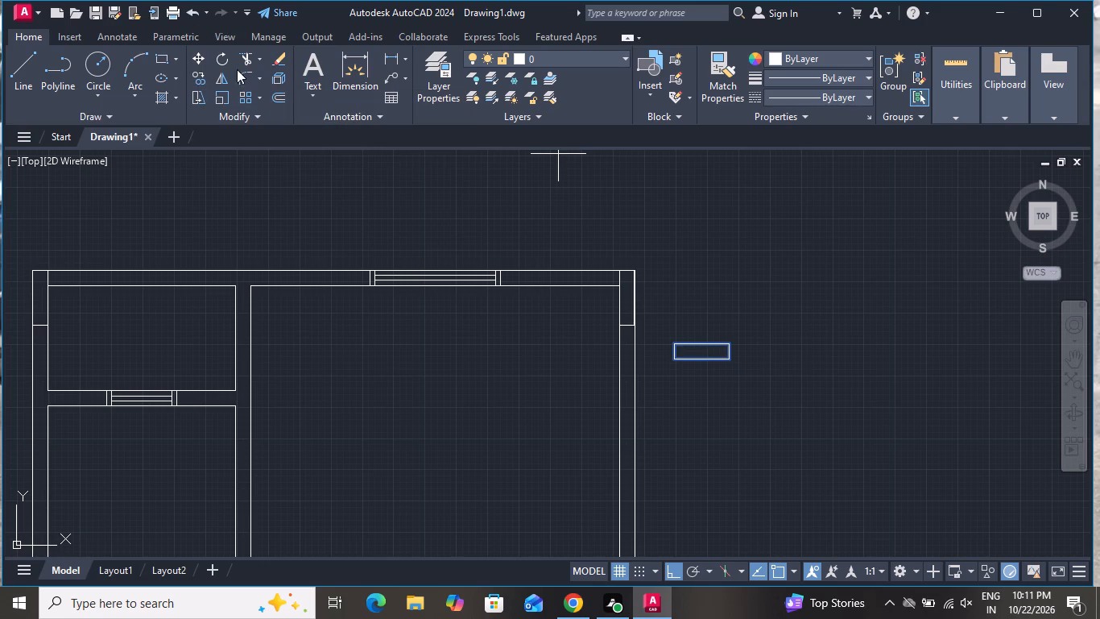
pyautogui.click(708, 363)
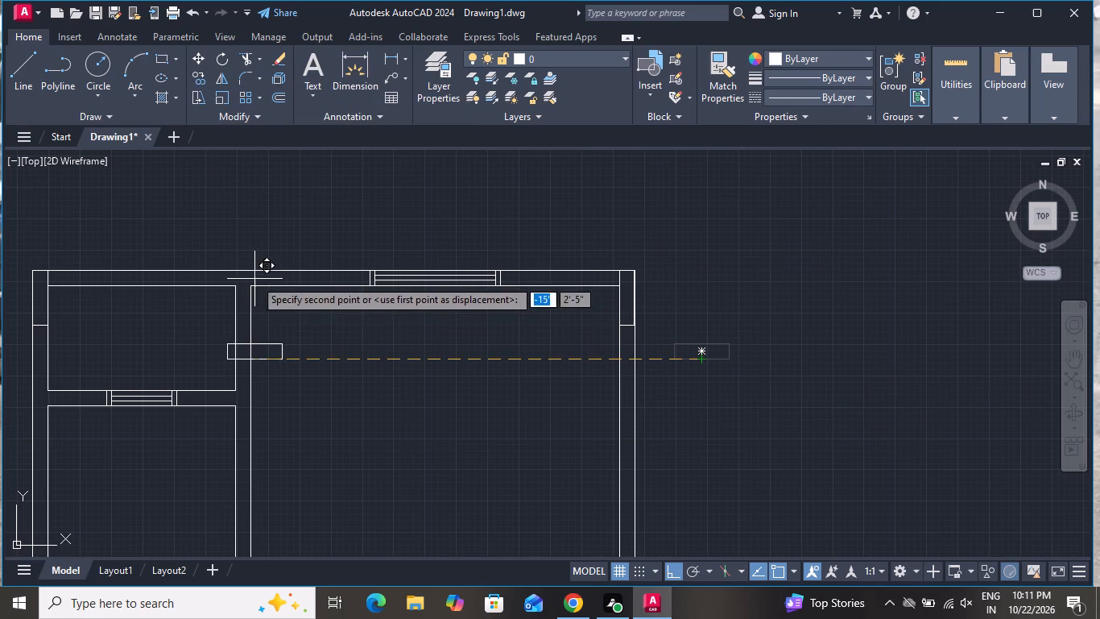
pyautogui.click(670, 563)
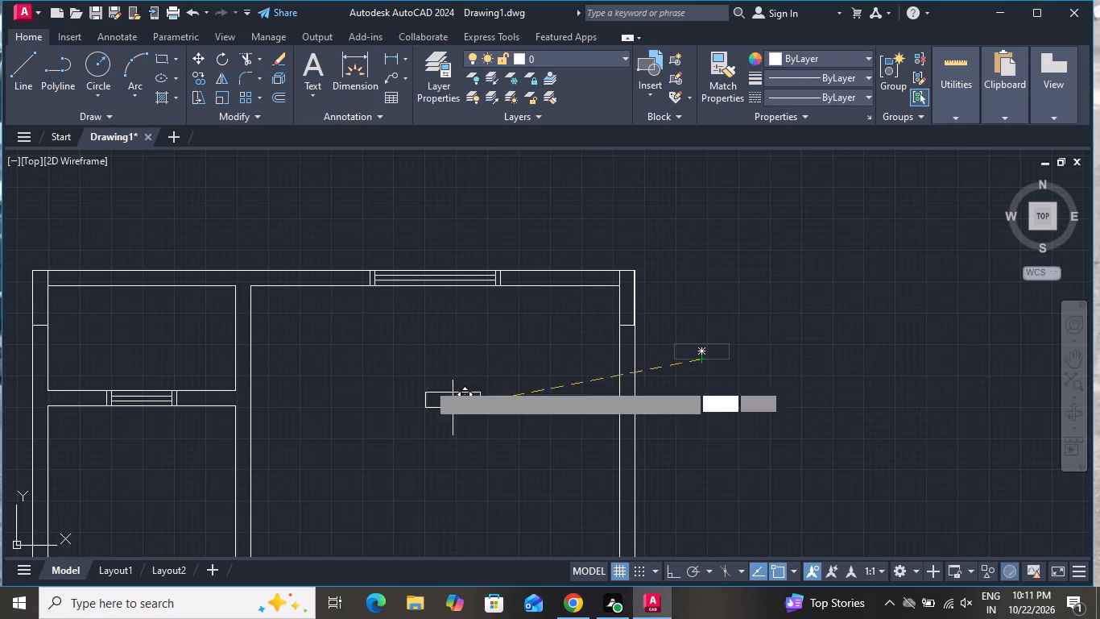
pyautogui.scroll(2, 205, 272)
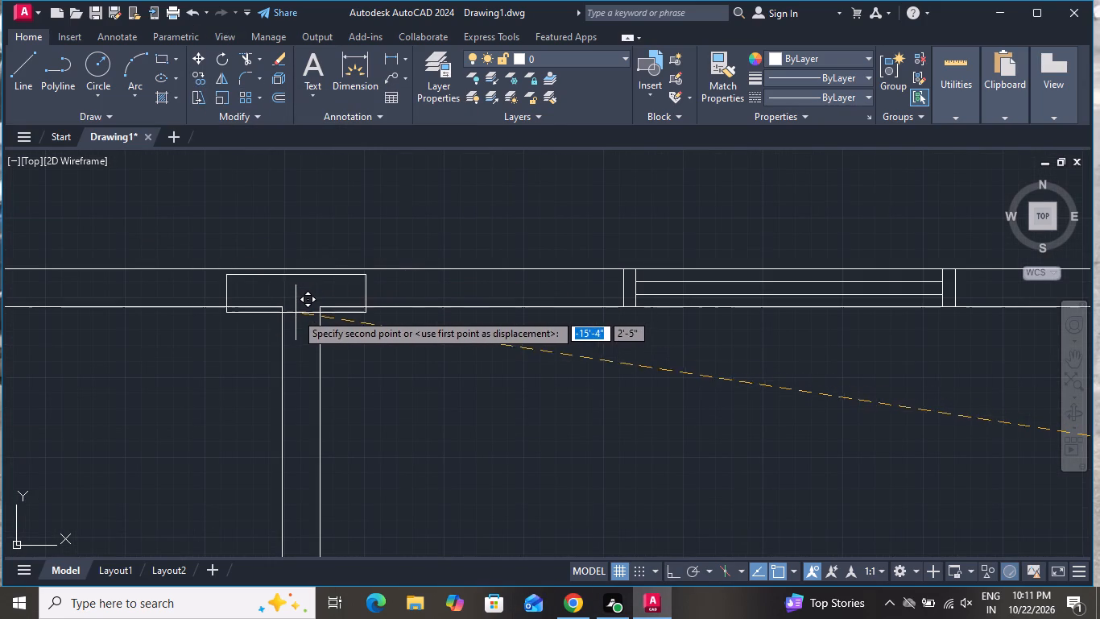
pyautogui.click(304, 306)
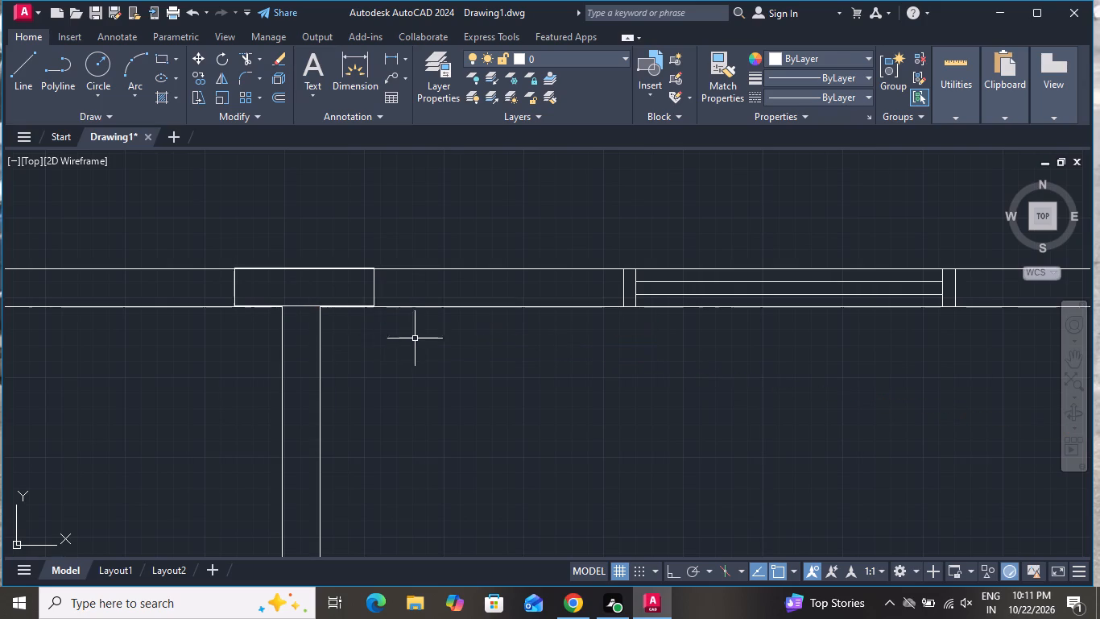
# Start a Hatch with the SOLID pattern and fill the three columns along the plan's top wall.
pyautogui.scroll(-3, 488, 341)
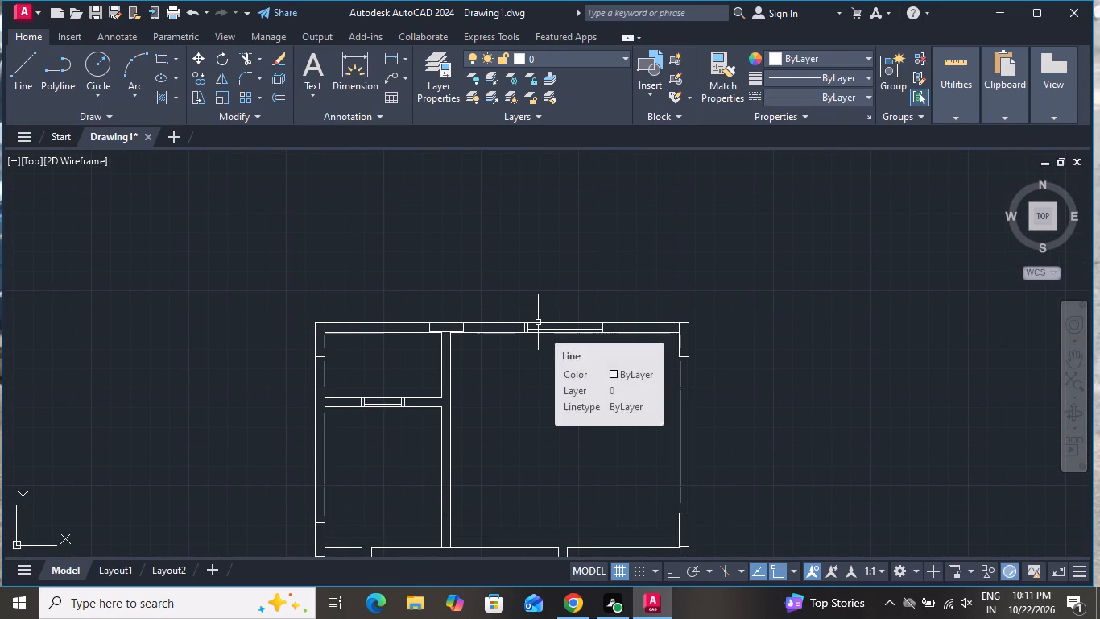
pyautogui.scroll(-1, 546, 310)
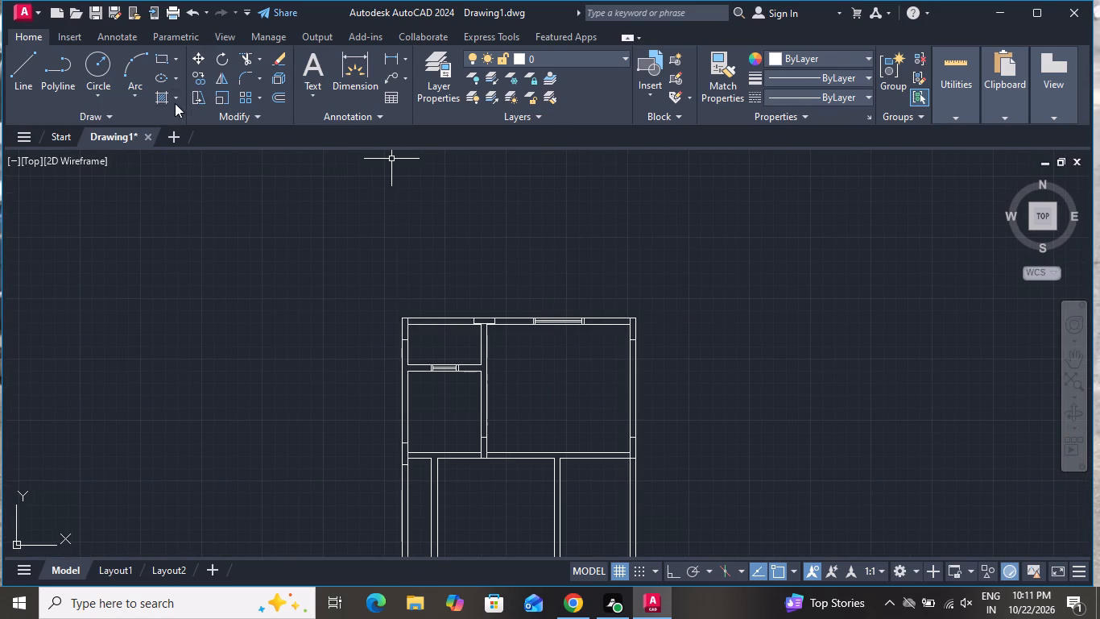
pyautogui.click(158, 96)
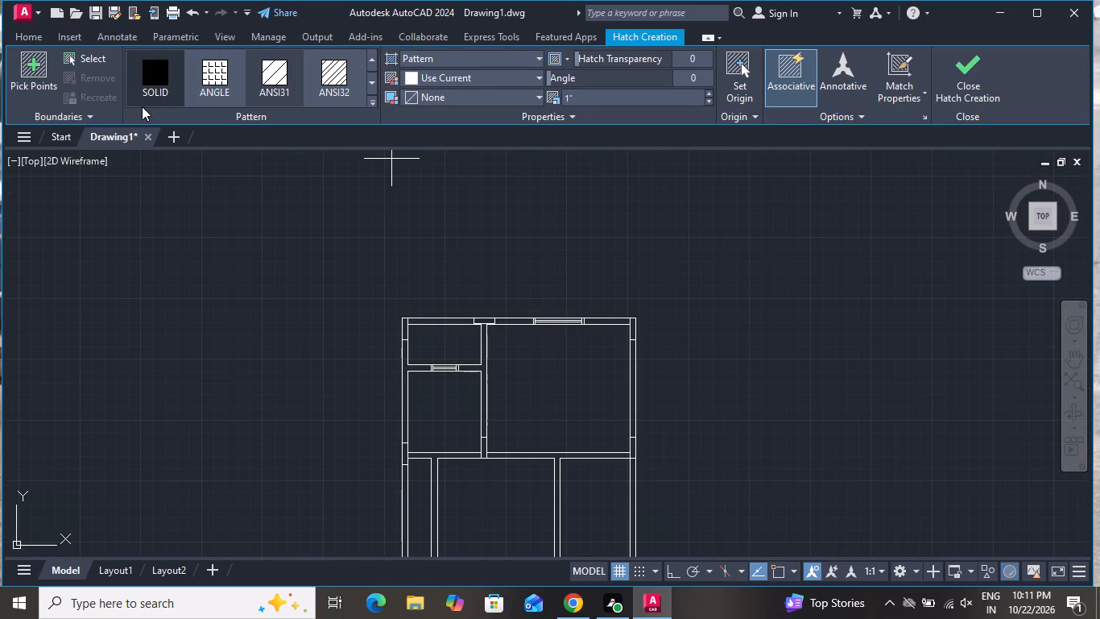
pyautogui.click(153, 77)
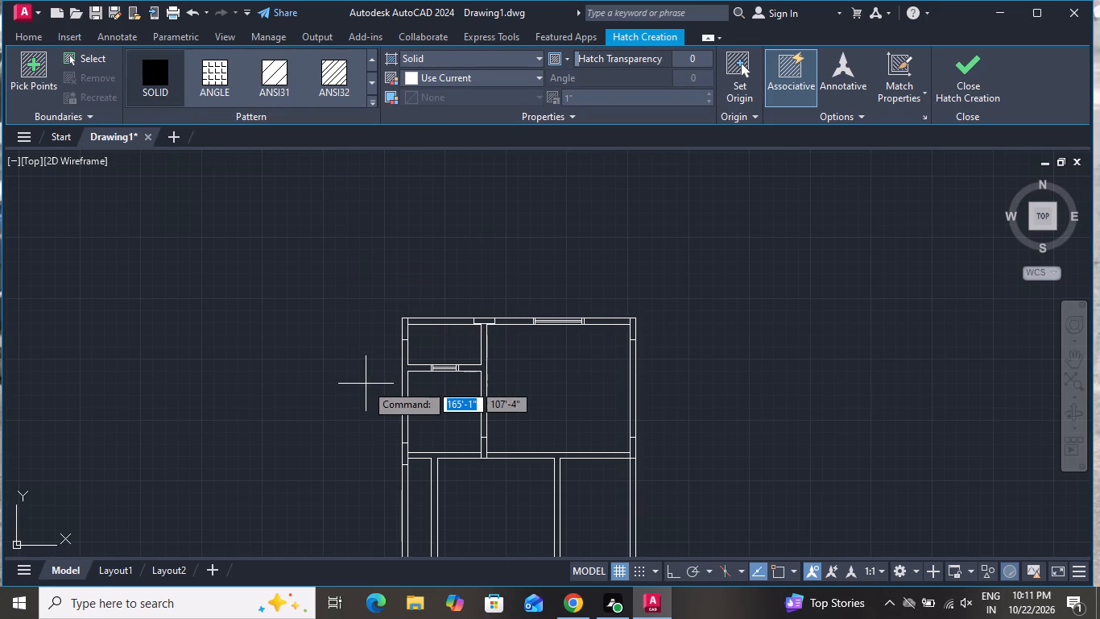
pyautogui.scroll(2, 407, 327)
pyautogui.click(399, 325)
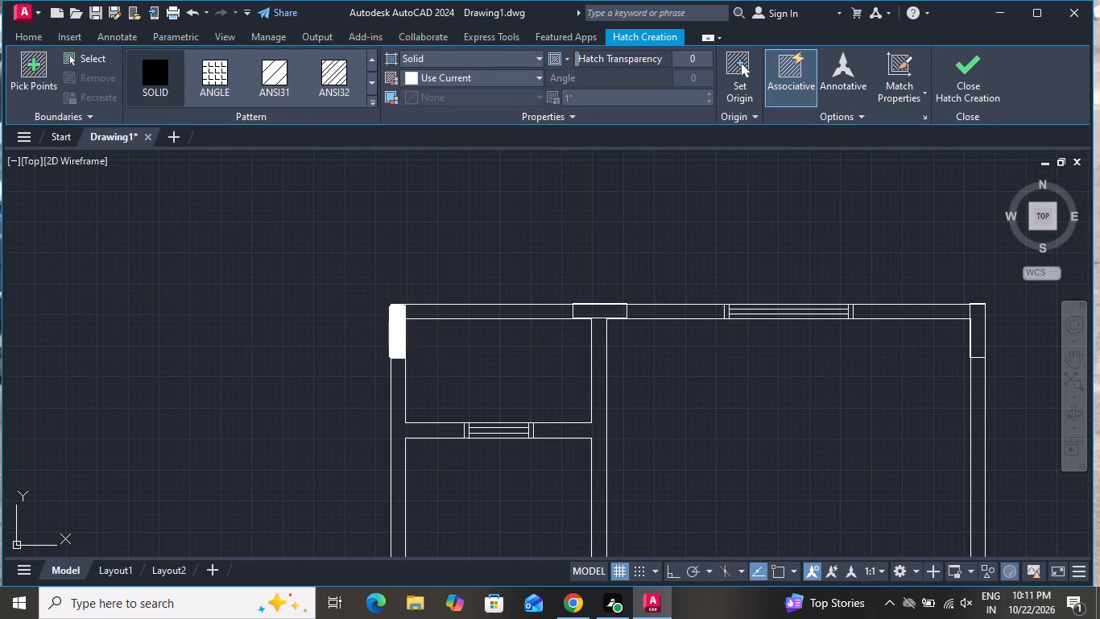
pyautogui.click(583, 311)
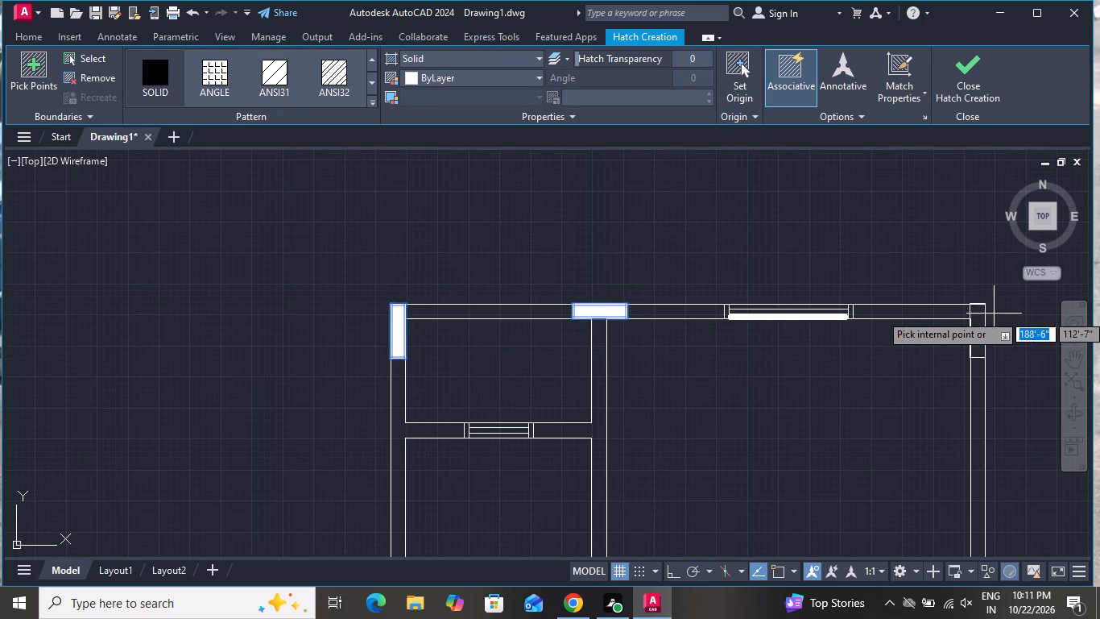
pyautogui.click(981, 323)
# Add solid fill to the three columns along the upper horizontal partition, at the left wall, vertical partition and right wall.
pyautogui.scroll(-1, 682, 341)
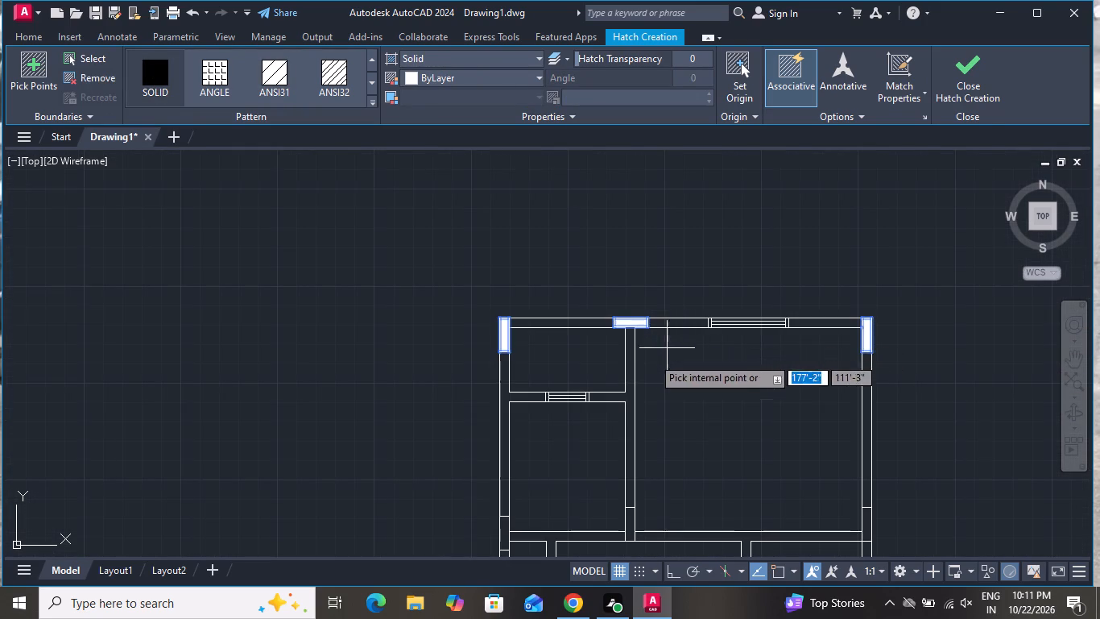
pyautogui.scroll(-2, 544, 375)
pyautogui.scroll(2, 542, 446)
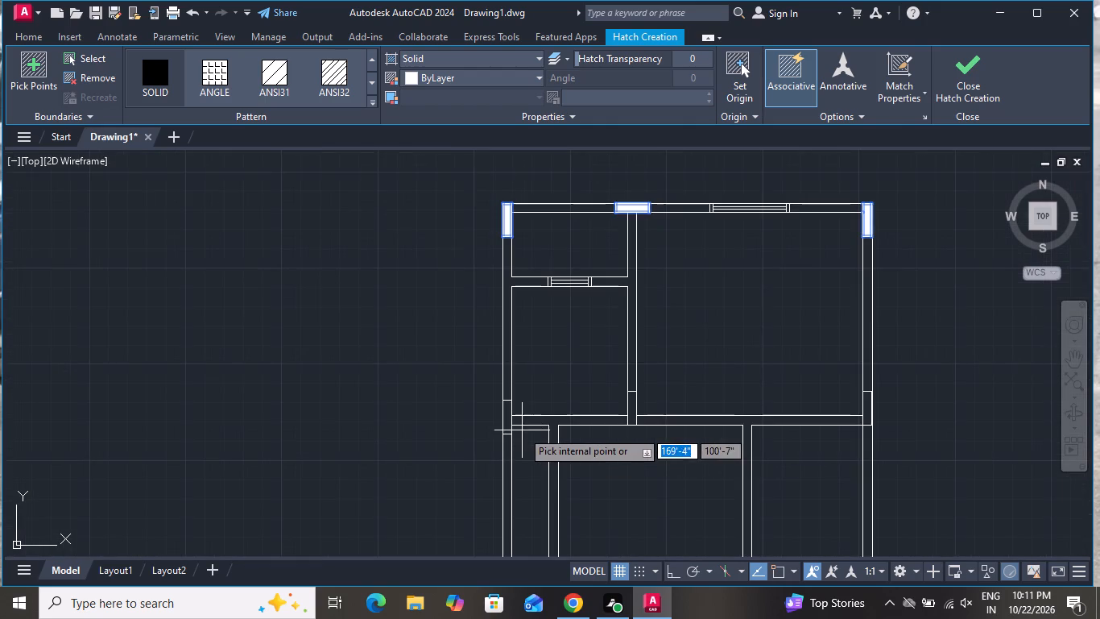
pyautogui.scroll(1, 507, 422)
pyautogui.click(507, 421)
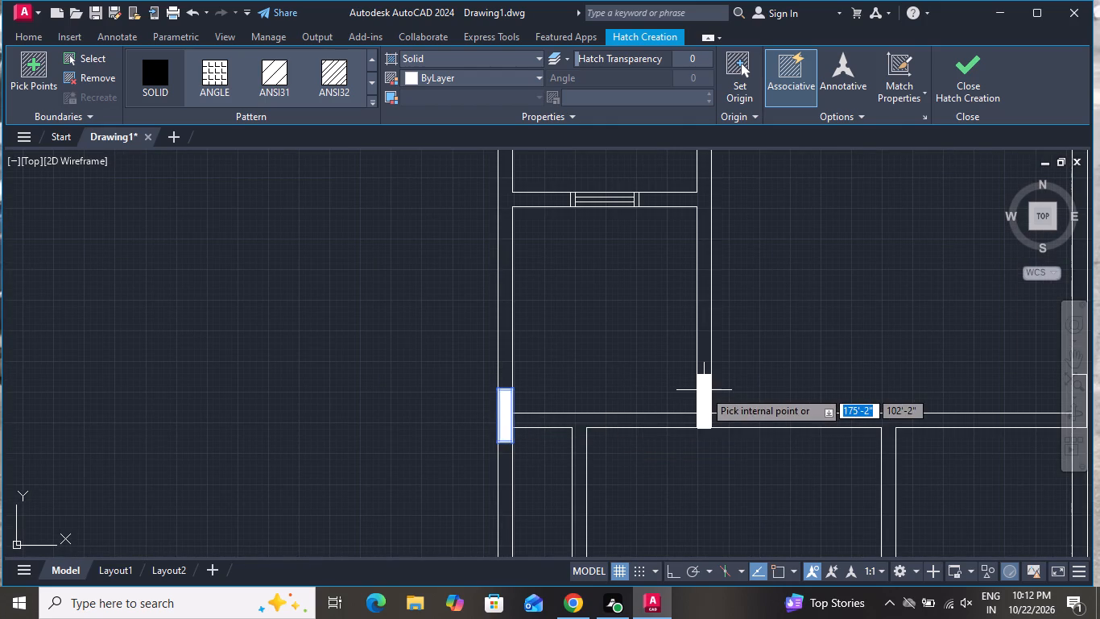
pyautogui.click(704, 390)
pyautogui.scroll(-2, 684, 338)
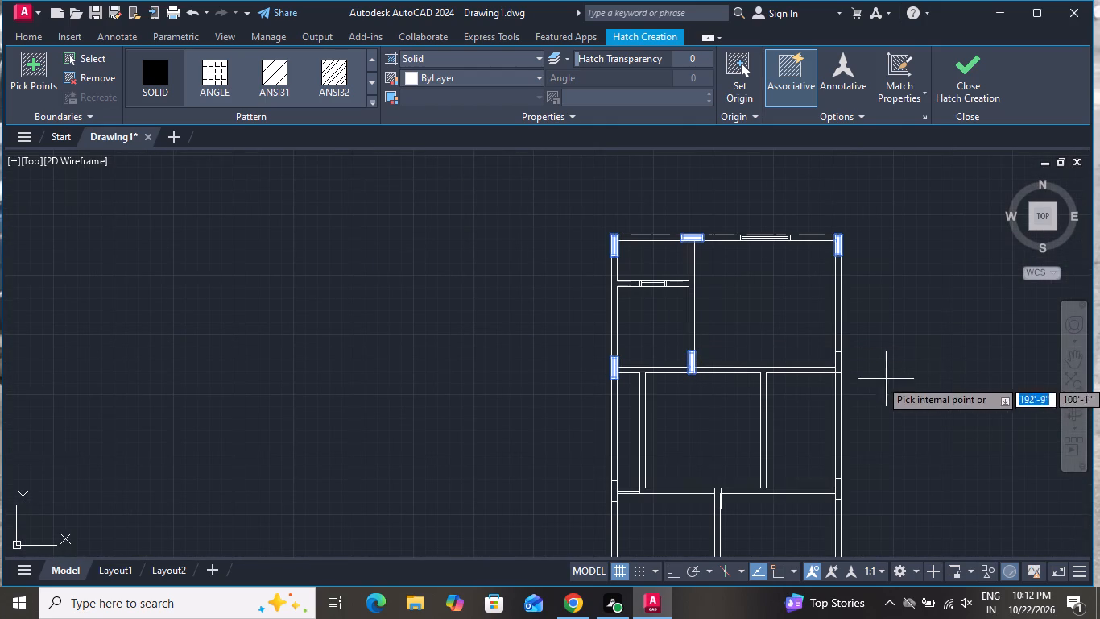
pyautogui.scroll(2, 854, 367)
pyautogui.click(813, 366)
# Add solid fill to the three columns along the lower horizontal partition, at the right wall, vertical partition and left wall.
pyautogui.scroll(-1, 873, 318)
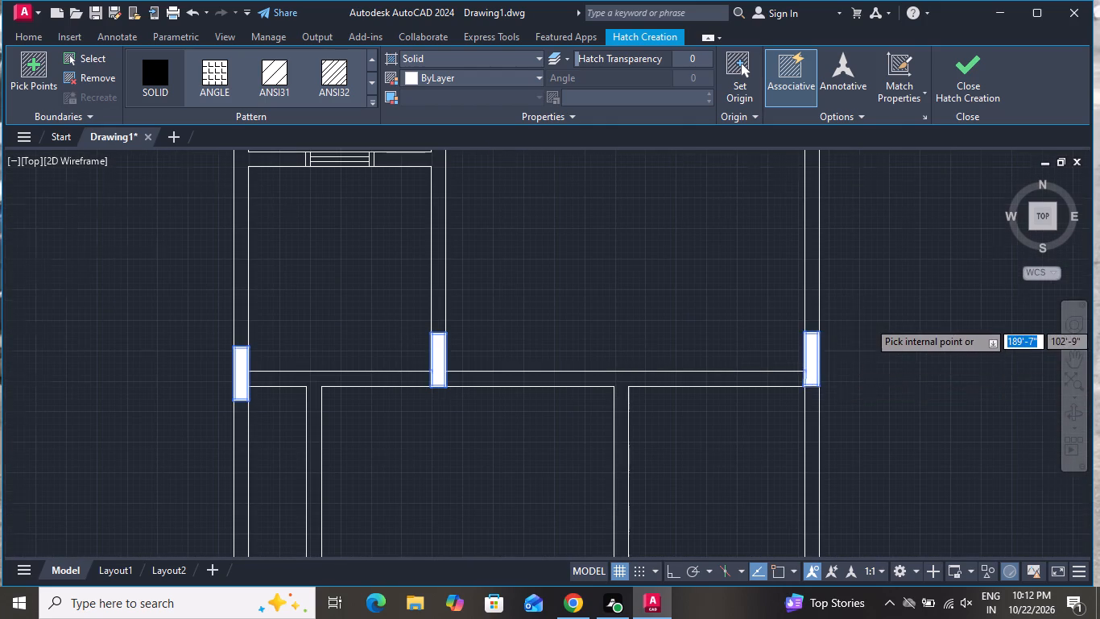
pyautogui.scroll(-1, 873, 318)
pyautogui.scroll(3, 837, 476)
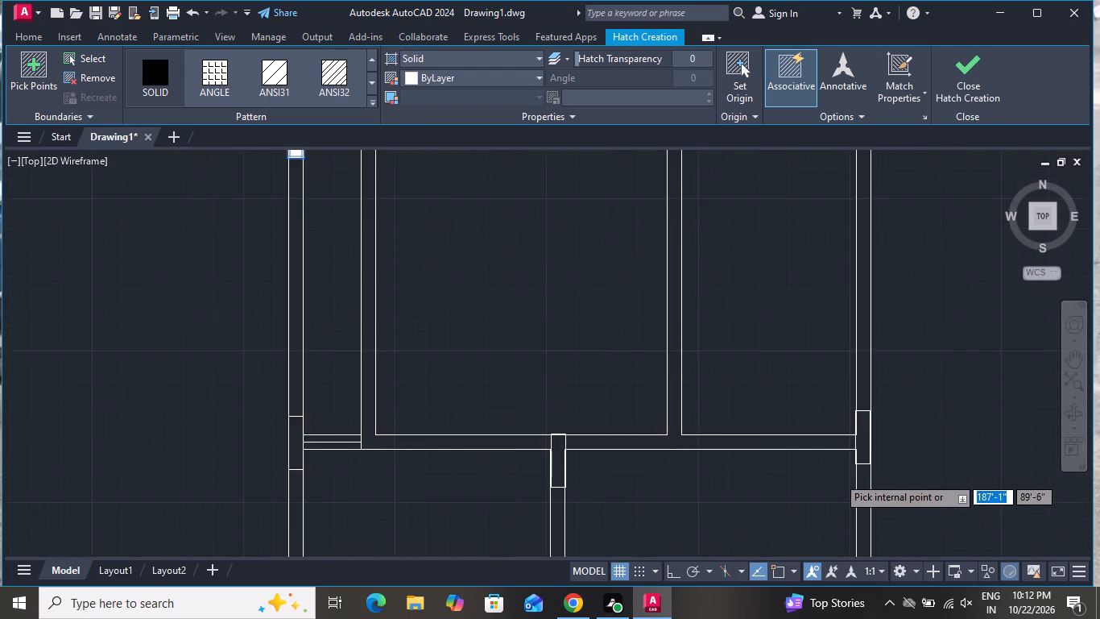
pyautogui.click(878, 419)
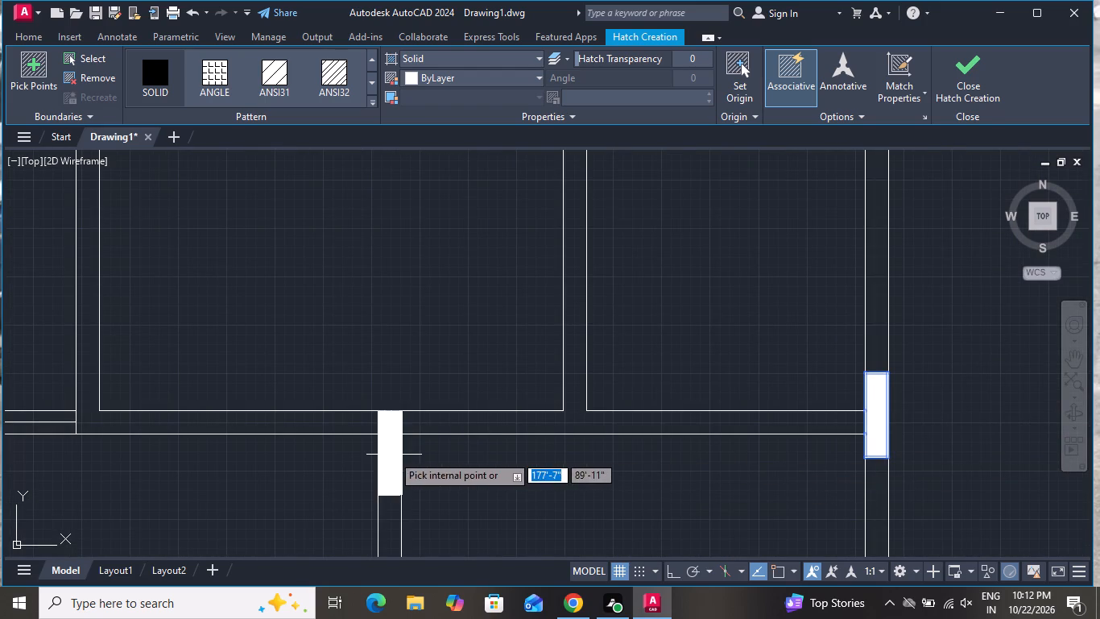
pyautogui.click(392, 454)
pyautogui.scroll(-2, 564, 408)
pyautogui.scroll(2, 334, 423)
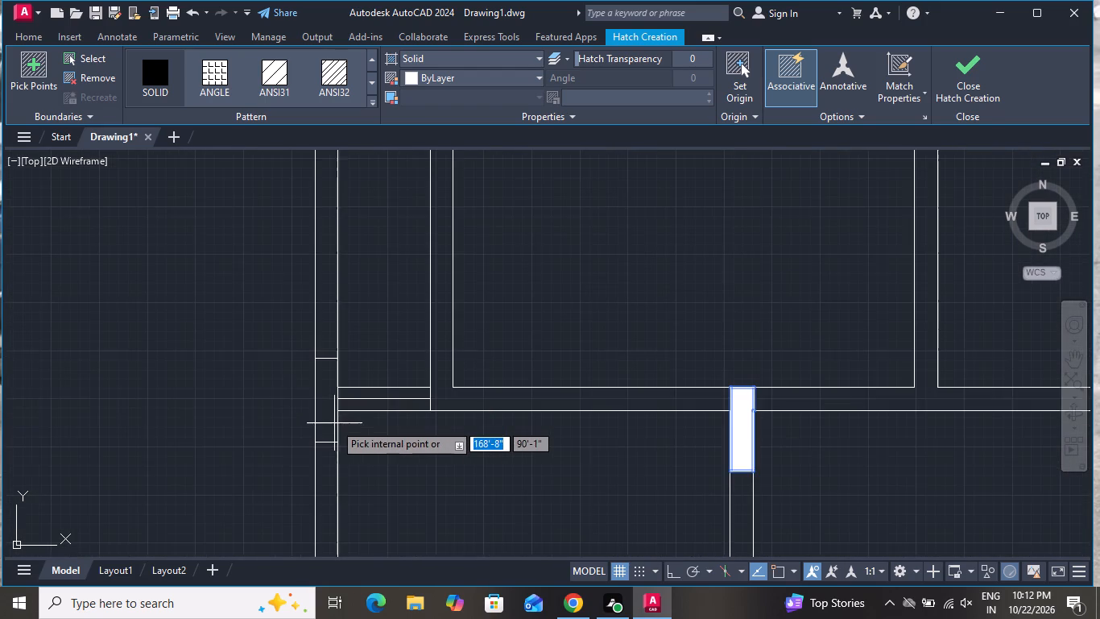
pyautogui.click(330, 407)
# Add solid fill to the bottom wall's middle and right-corner columns, then end the Hatch command.
pyautogui.scroll(-3, 482, 284)
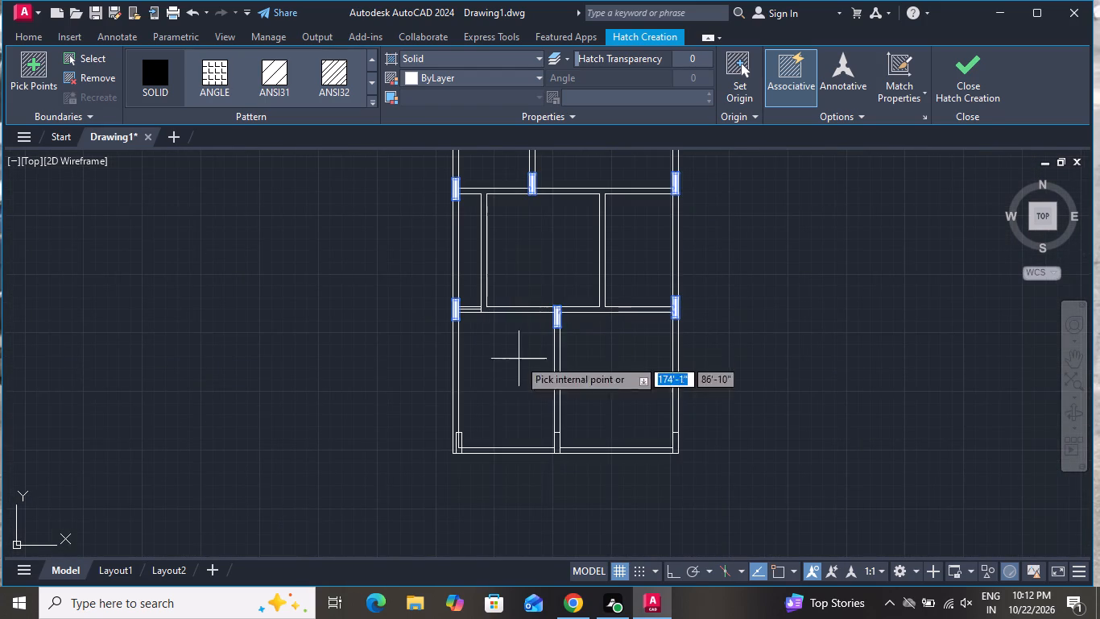
pyautogui.scroll(1, 451, 446)
pyautogui.scroll(1, 621, 442)
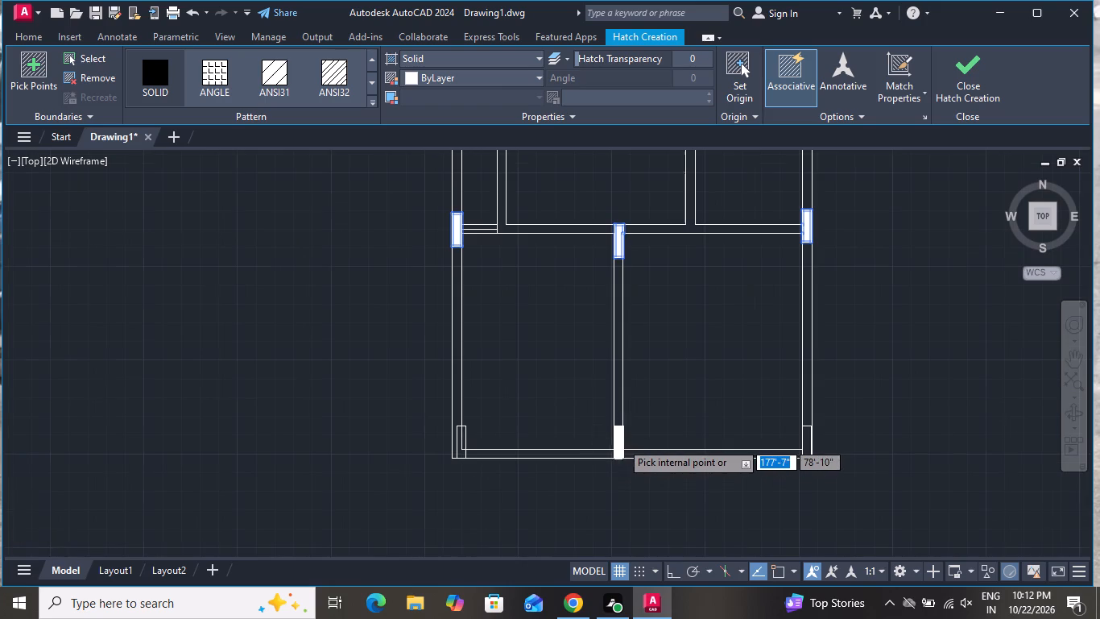
pyautogui.scroll(2, 621, 442)
pyautogui.click(606, 426)
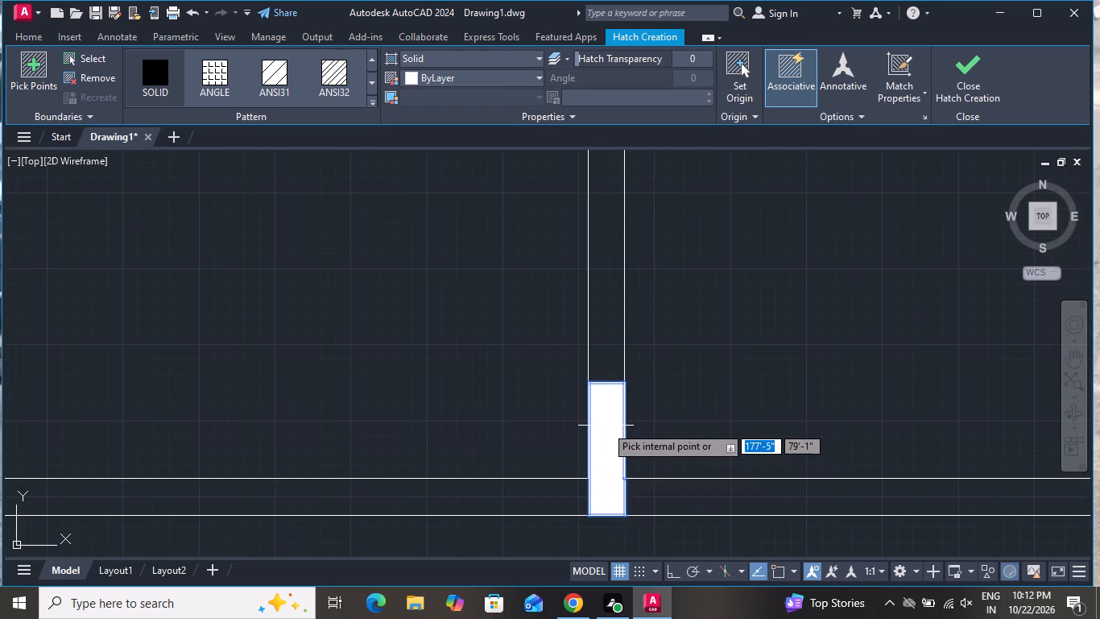
pyautogui.scroll(-2, 606, 426)
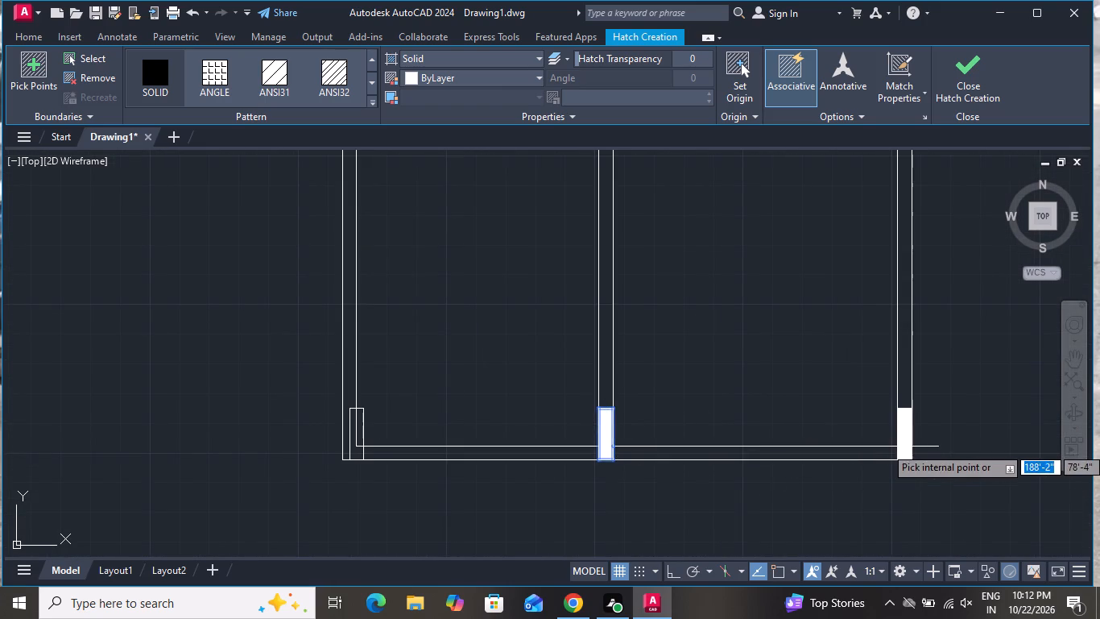
pyautogui.click(911, 447)
pyautogui.scroll(-2, 502, 504)
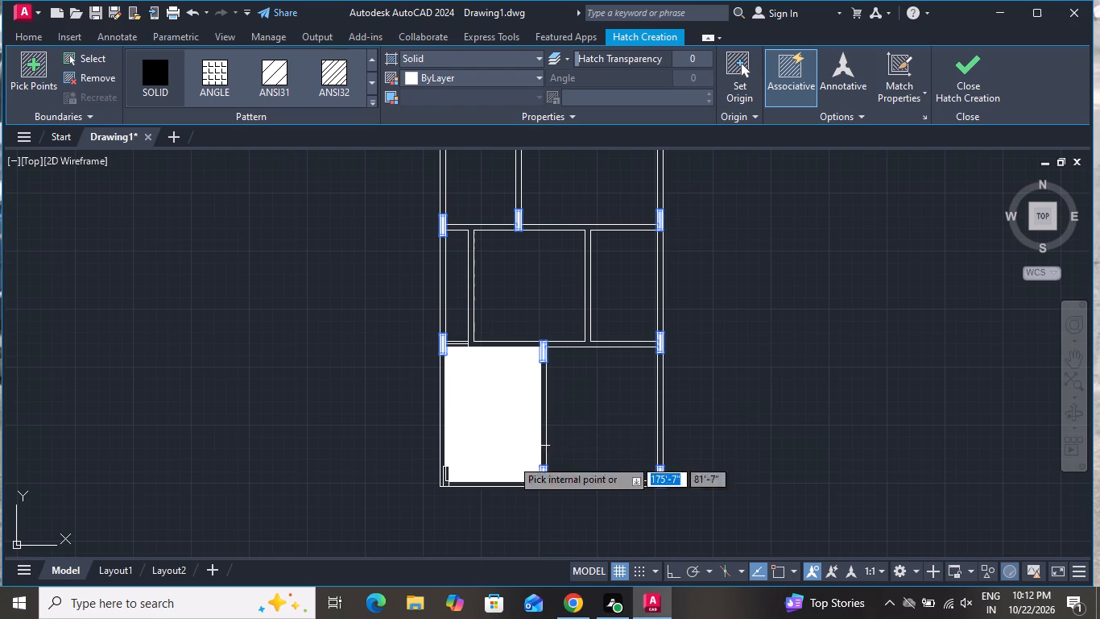
pyautogui.rightClick(304, 384)
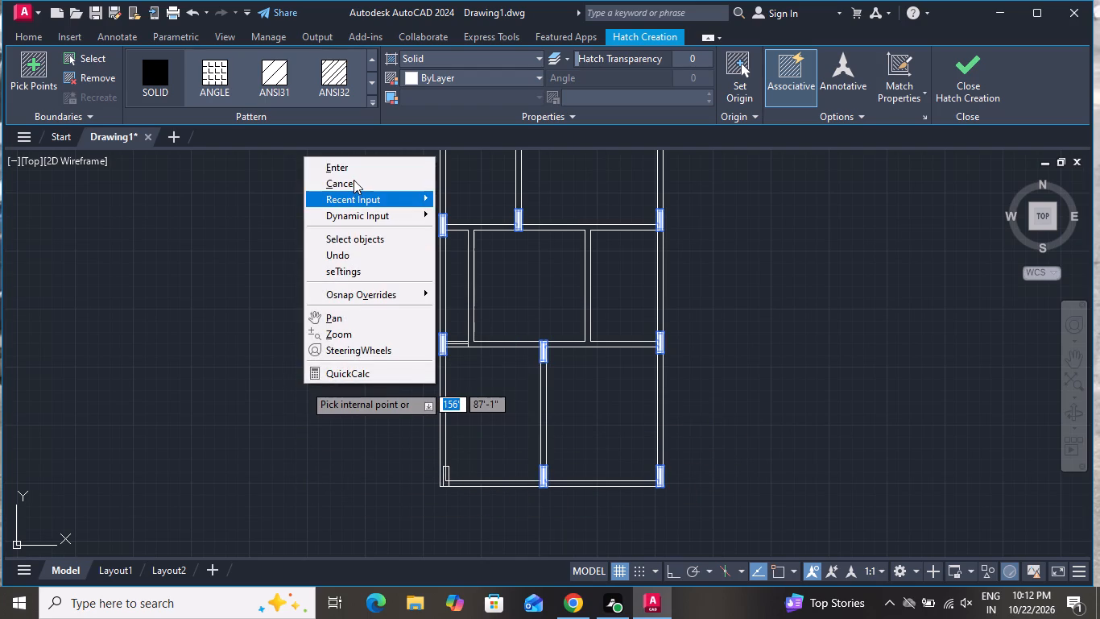
pyautogui.click(354, 180)
# Move the bottom-left column rectangle by its lower-left corner onto the outer corner of the walls.
pyautogui.scroll(3, 446, 495)
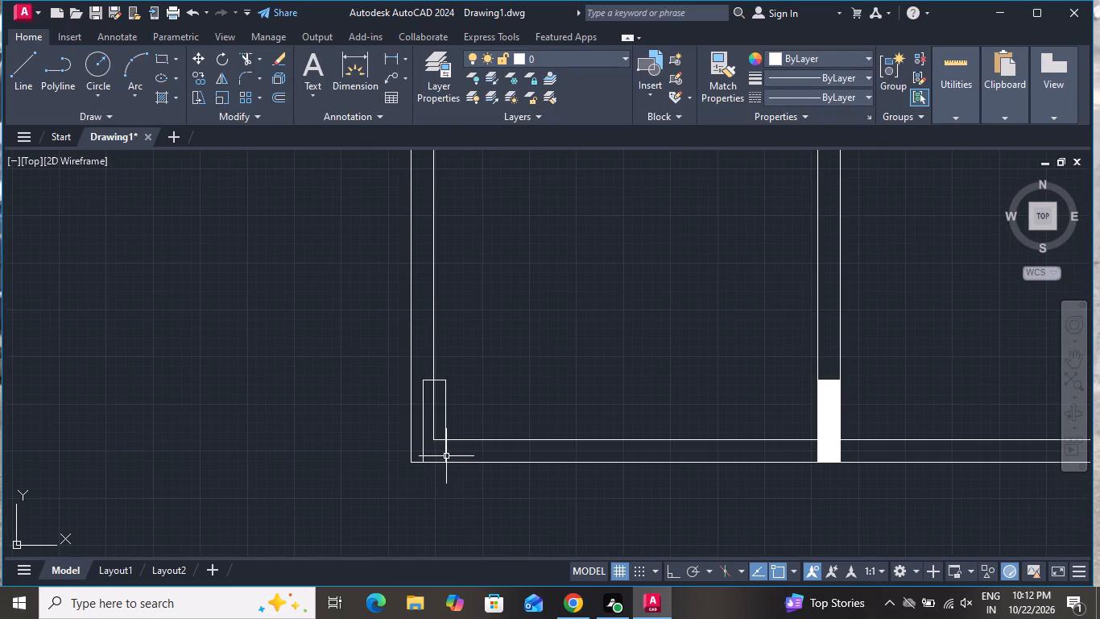
pyautogui.click(446, 454)
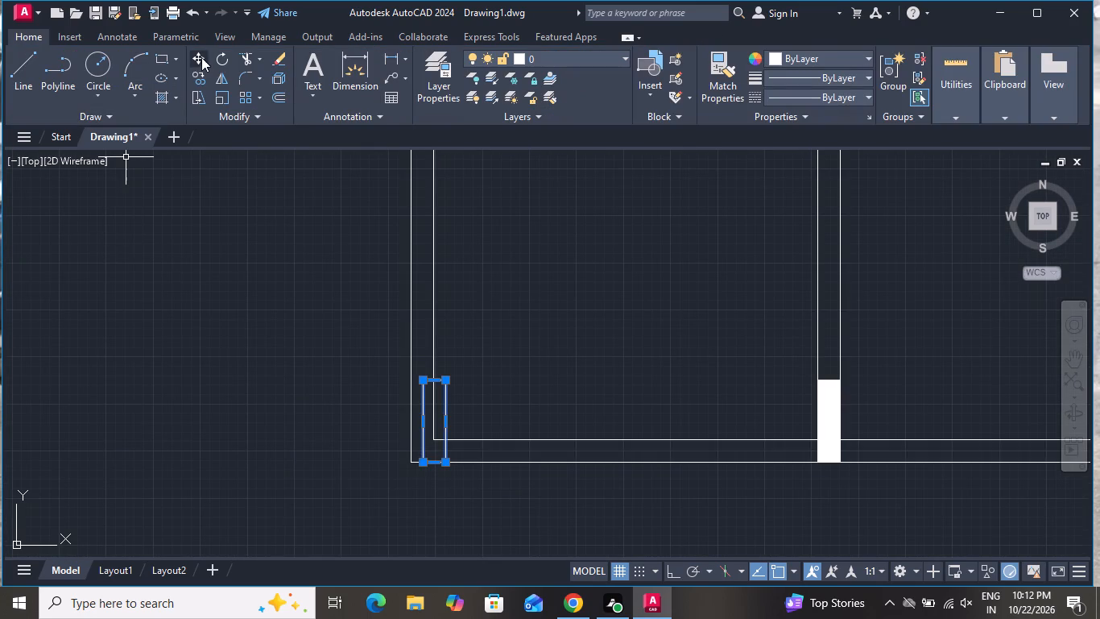
pyautogui.click(201, 57)
pyautogui.click(420, 460)
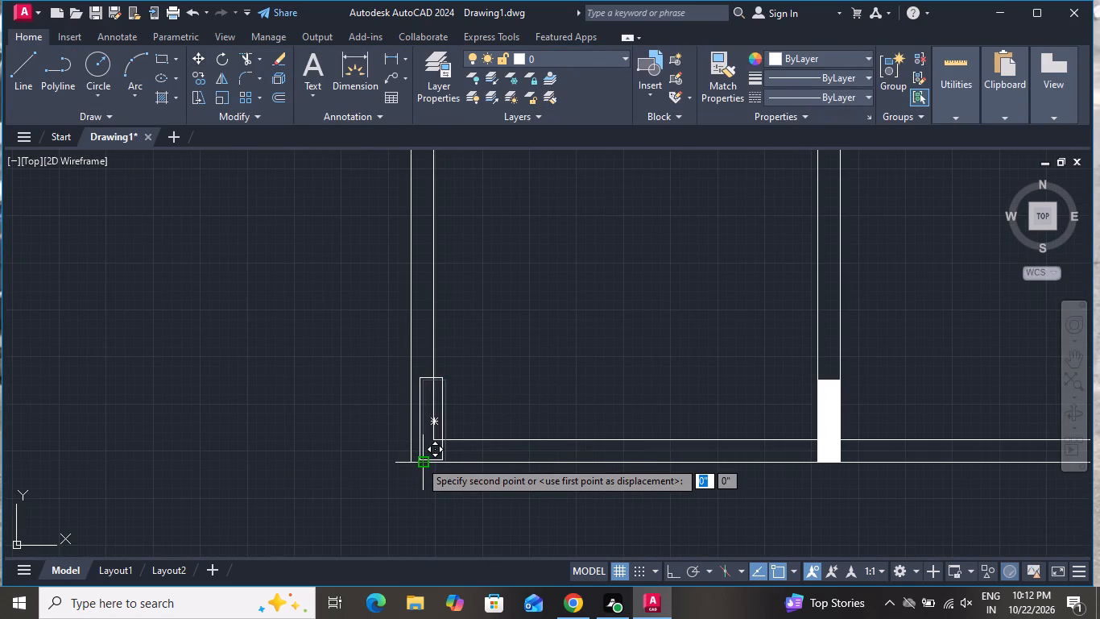
pyautogui.click(415, 460)
# Fill the bottom-left corner column with a SOLID hatch and end the Hatch command.
pyautogui.scroll(-2, 406, 479)
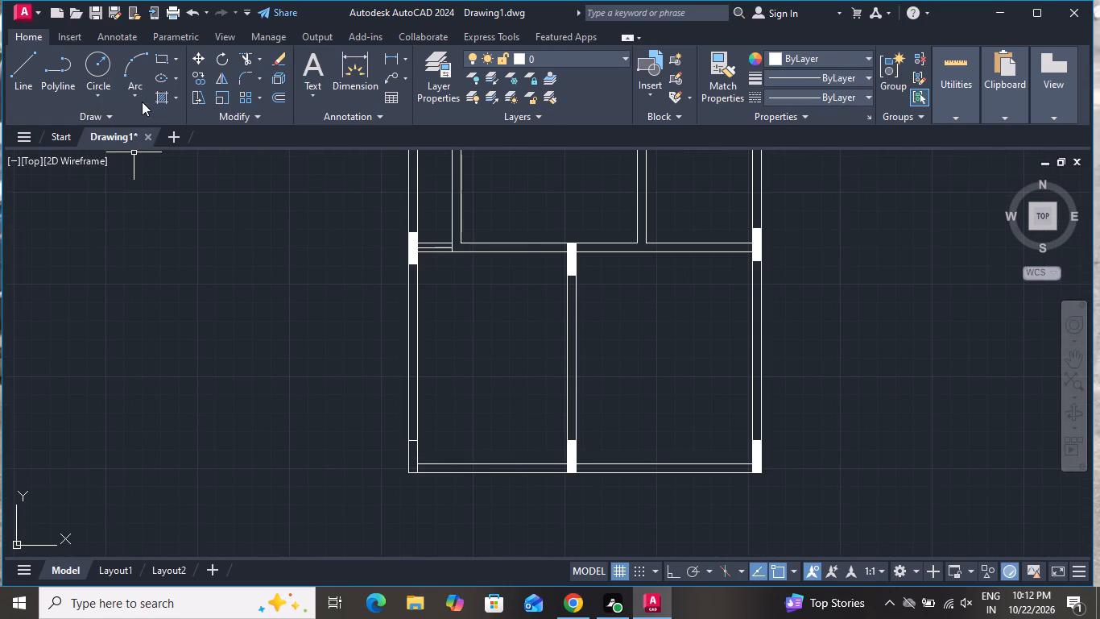
pyautogui.click(163, 99)
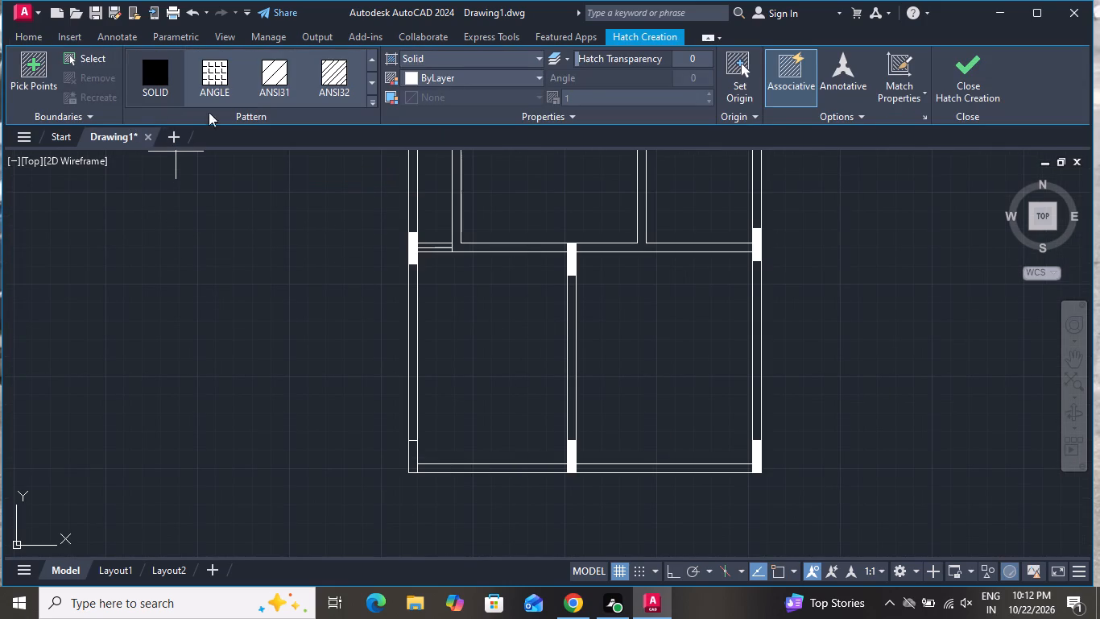
pyautogui.click(158, 76)
pyautogui.scroll(1, 409, 504)
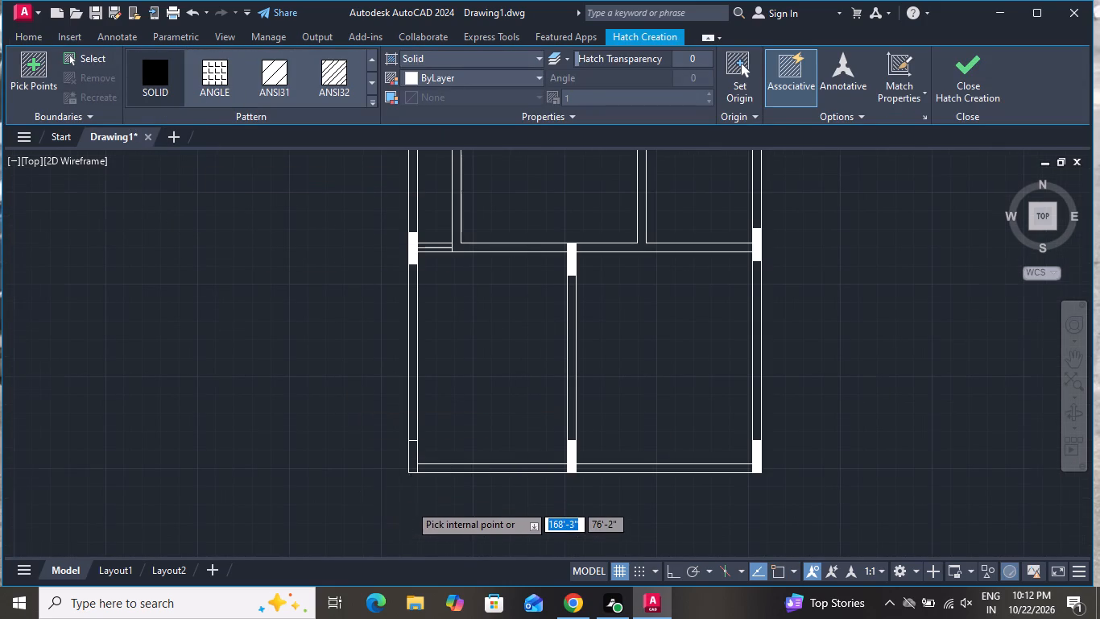
pyautogui.click(416, 428)
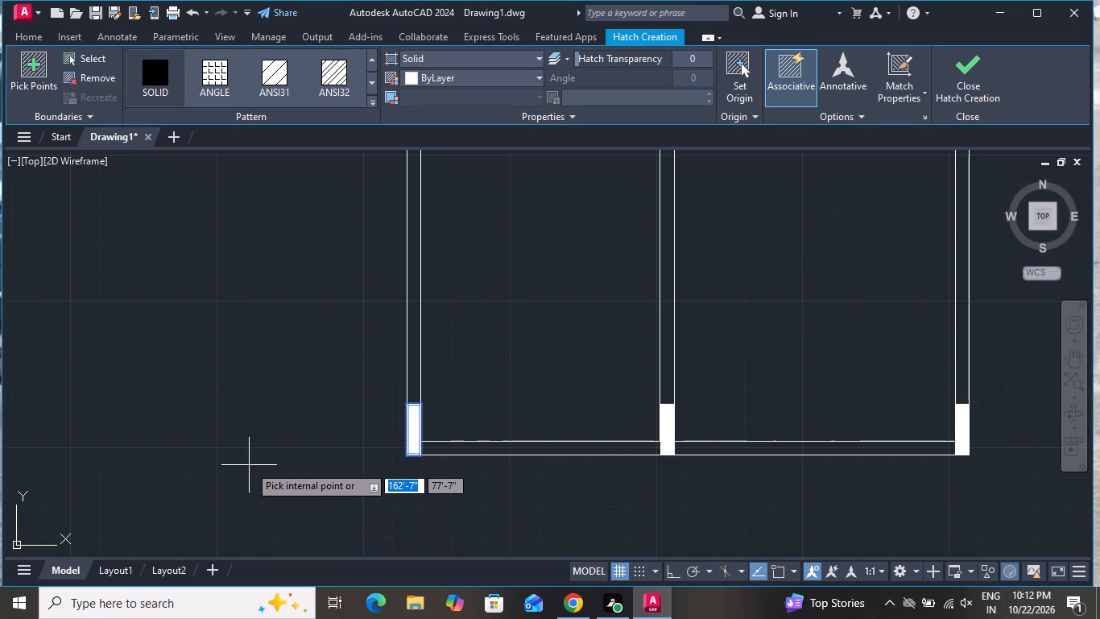
pyautogui.rightClick(249, 465)
pyautogui.click(298, 264)
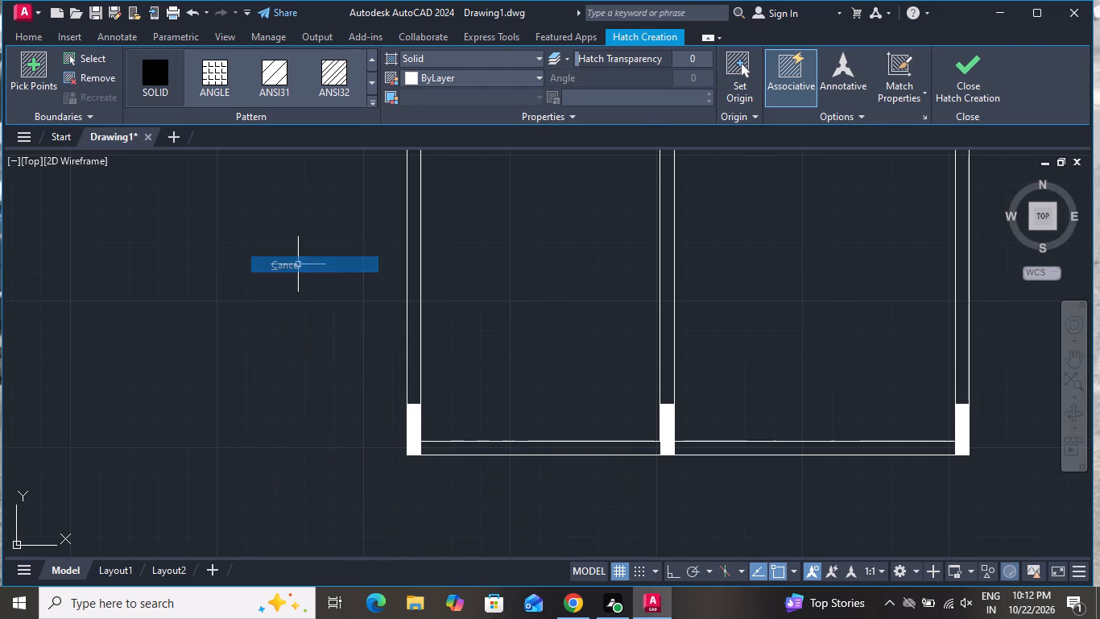
# Set the colour of both column hatches, the shared one and the bottom-left corner one, to black (0,0,0) and deselect them.
pyautogui.click(666, 428)
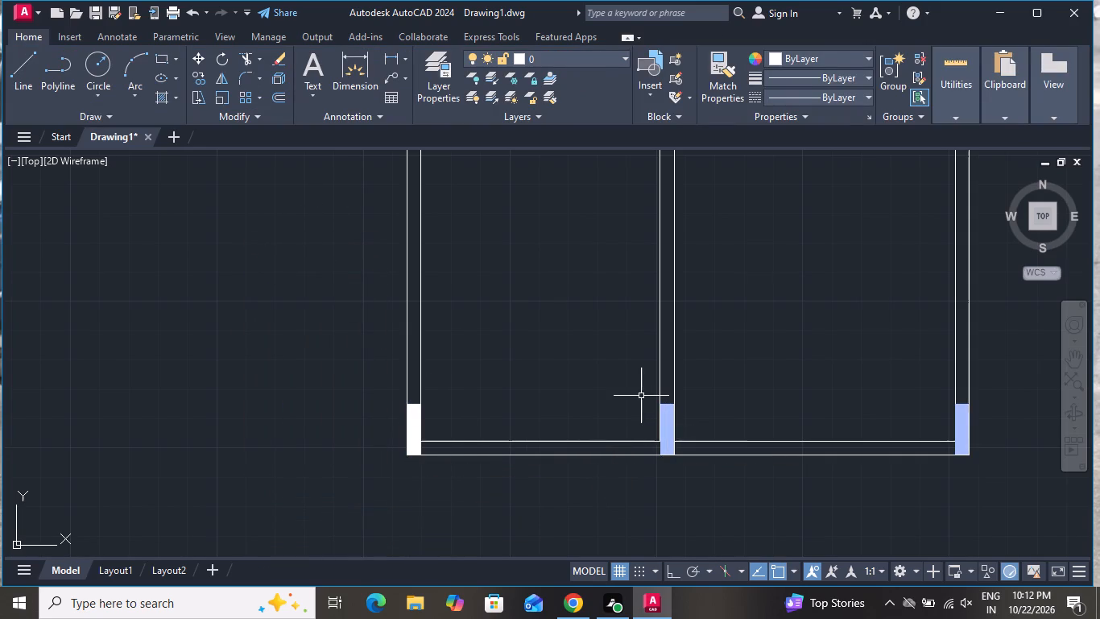
pyautogui.click(423, 76)
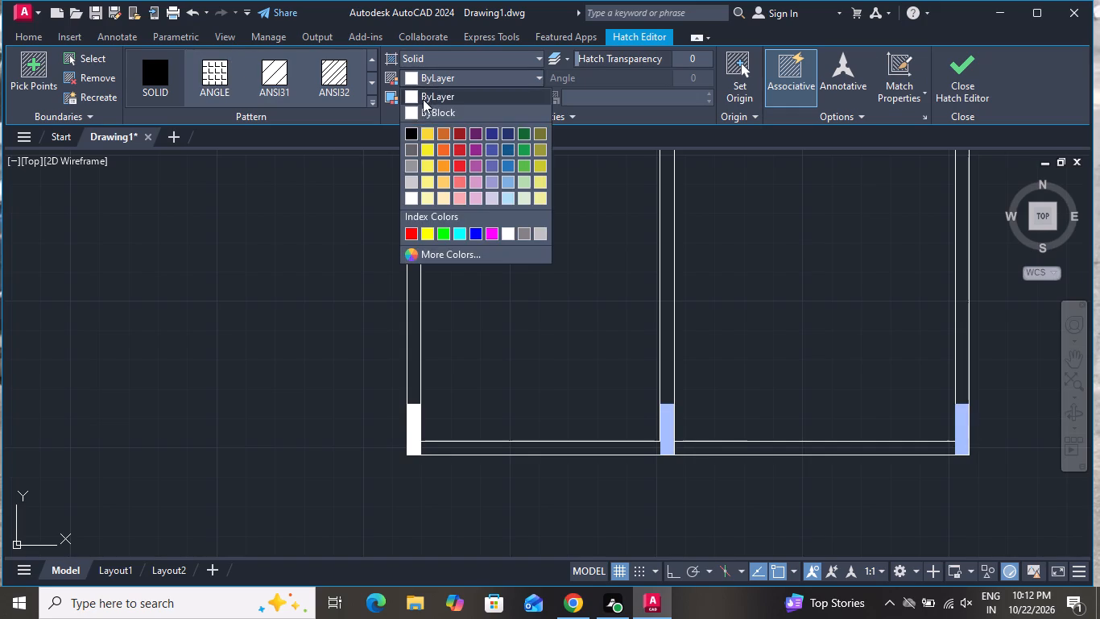
pyautogui.click(414, 126)
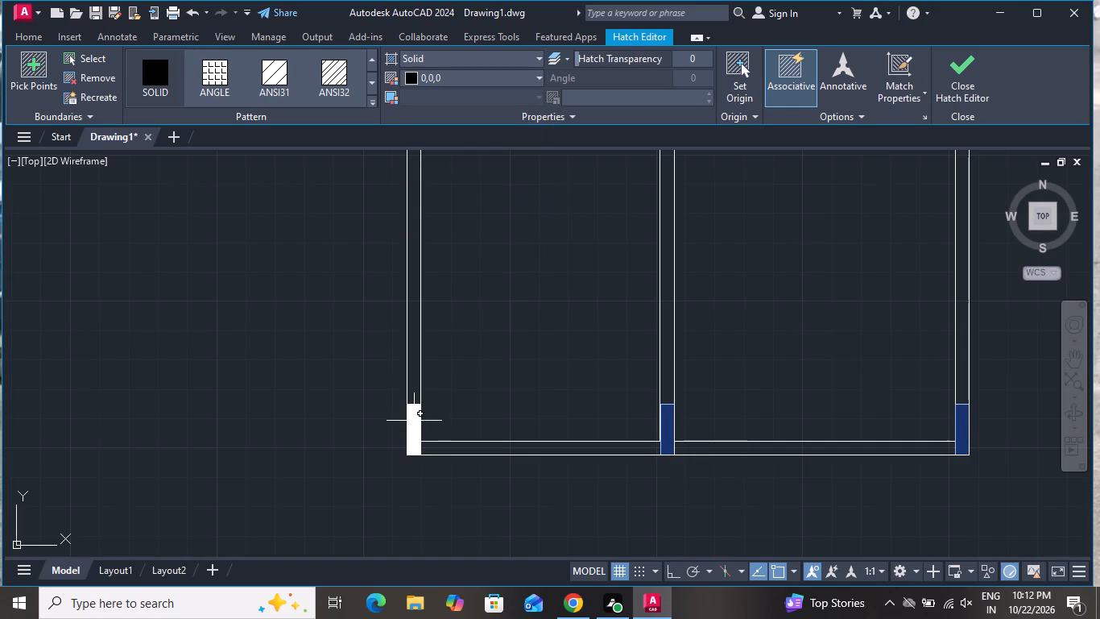
pyautogui.click(414, 421)
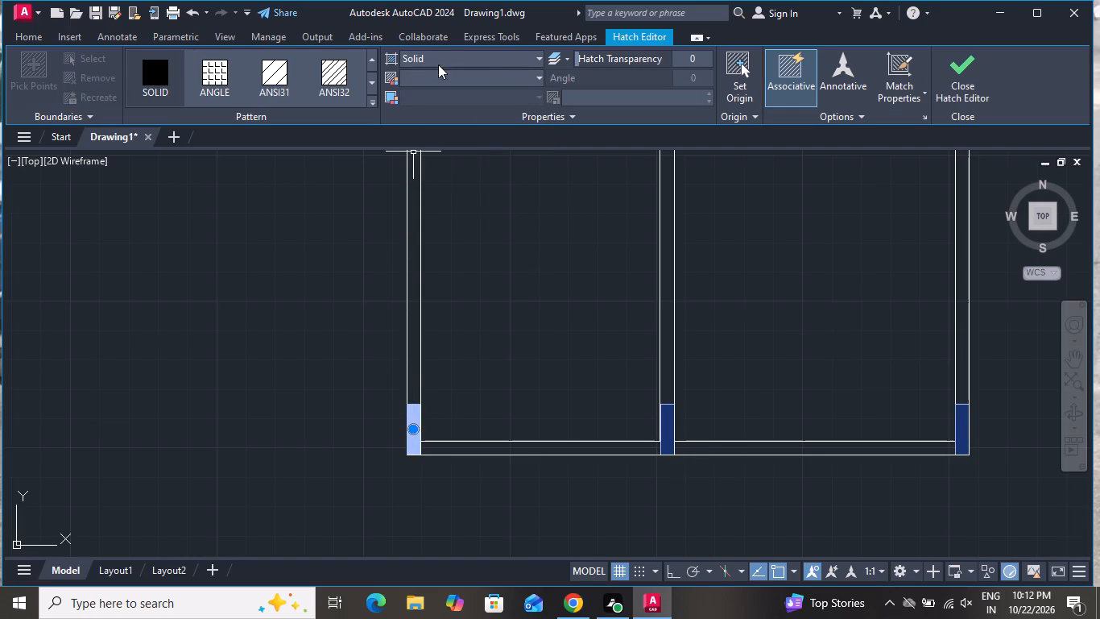
pyautogui.click(489, 63)
pyautogui.click(489, 61)
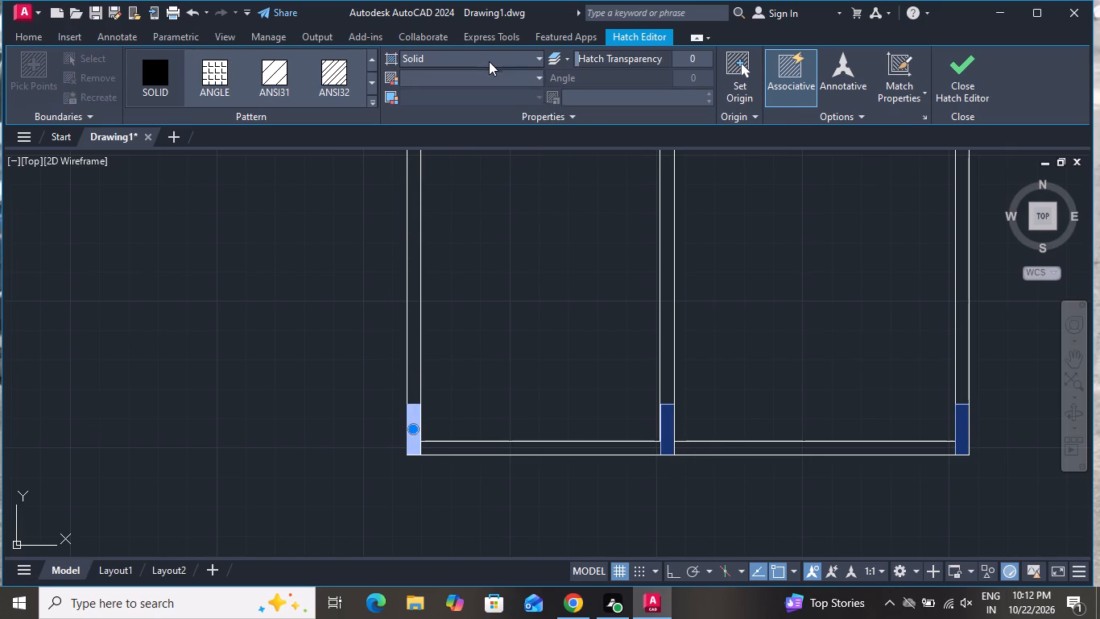
pyautogui.click(485, 80)
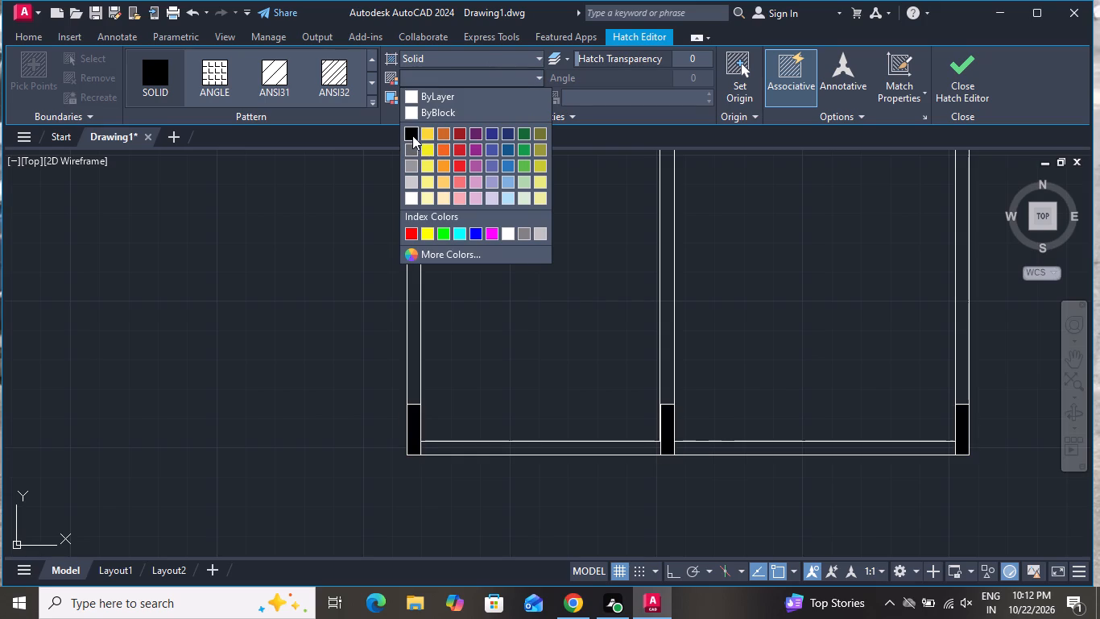
pyautogui.click(412, 135)
pyautogui.press('Escape')
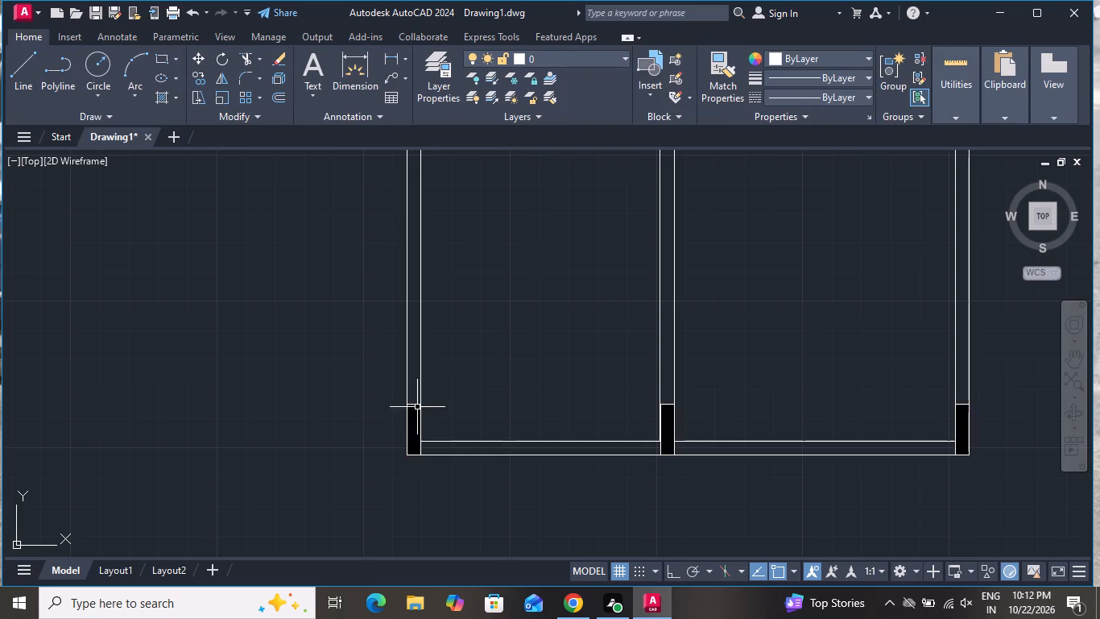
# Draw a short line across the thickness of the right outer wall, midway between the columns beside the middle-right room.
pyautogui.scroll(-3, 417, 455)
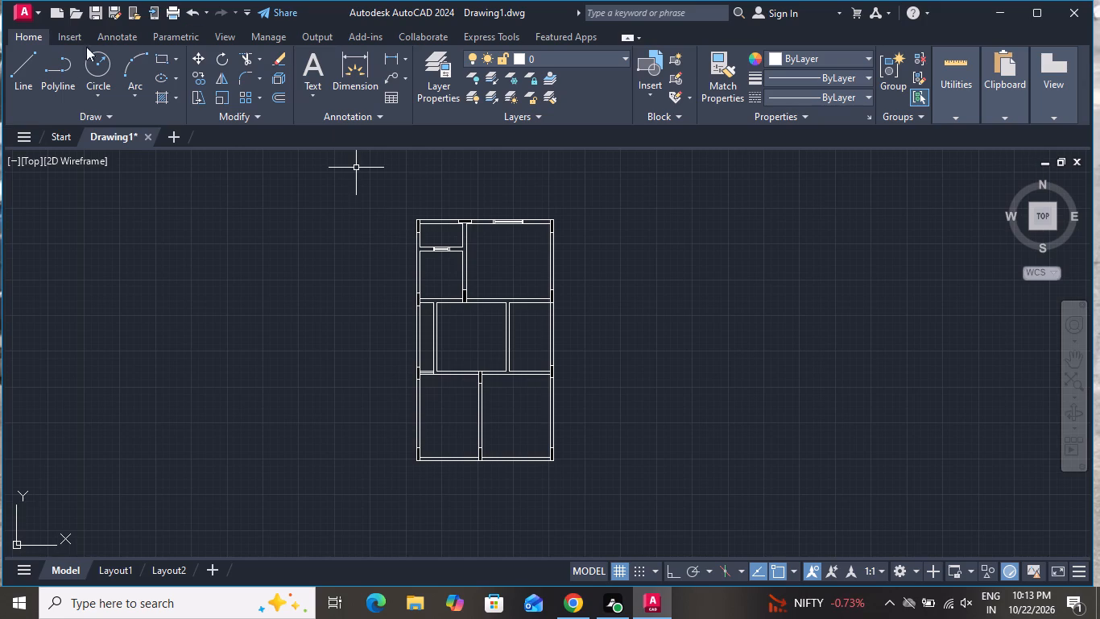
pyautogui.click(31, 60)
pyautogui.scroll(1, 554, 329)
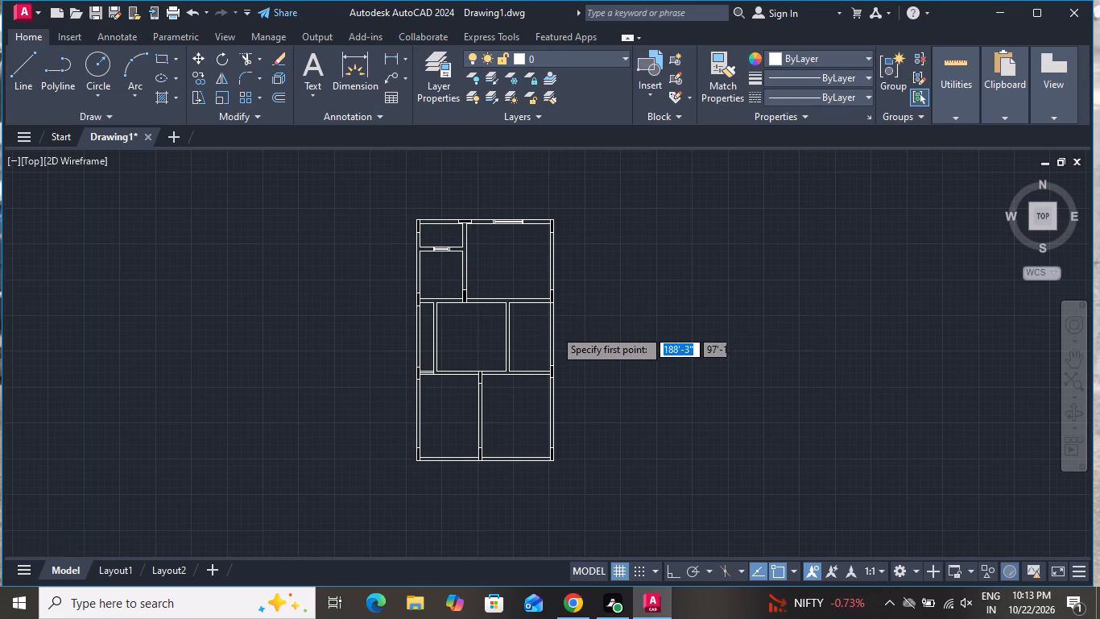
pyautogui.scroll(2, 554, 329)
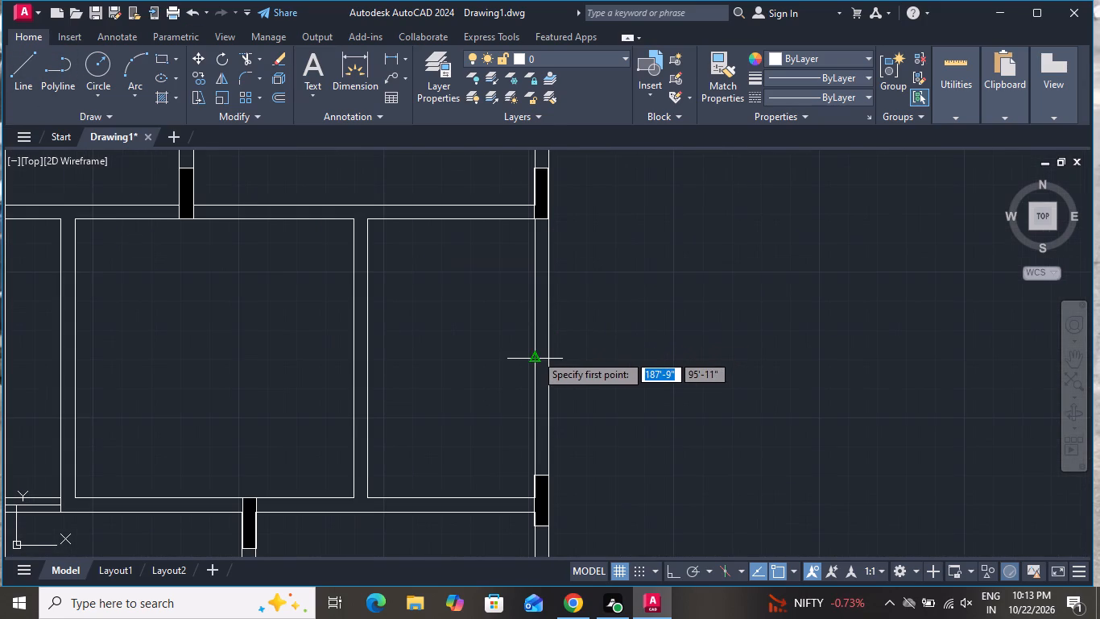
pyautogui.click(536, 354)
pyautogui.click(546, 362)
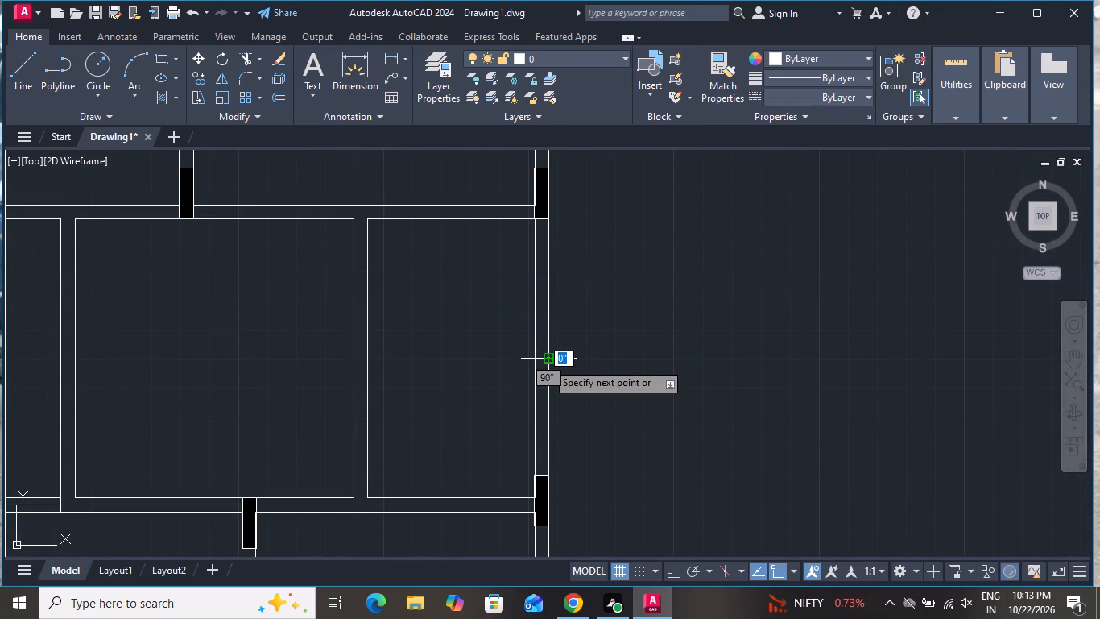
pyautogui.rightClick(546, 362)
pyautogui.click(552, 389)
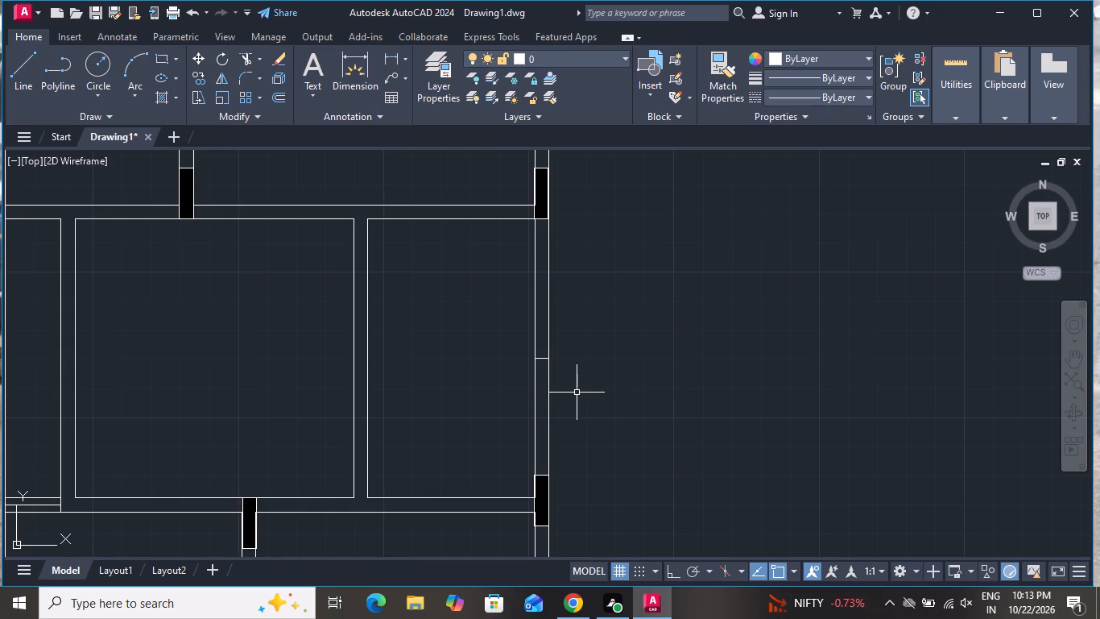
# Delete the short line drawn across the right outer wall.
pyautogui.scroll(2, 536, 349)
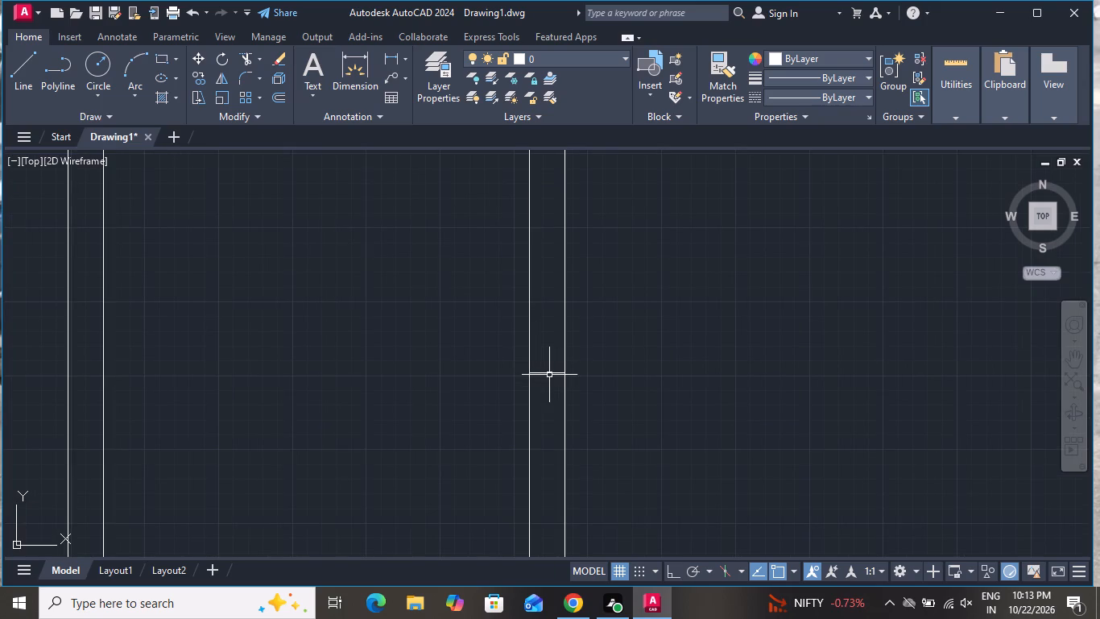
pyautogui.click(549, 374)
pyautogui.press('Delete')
# Create a multiline text box inside the small top-left room and enter 6'3"x3'6" as its content.
pyautogui.scroll(-5, 571, 414)
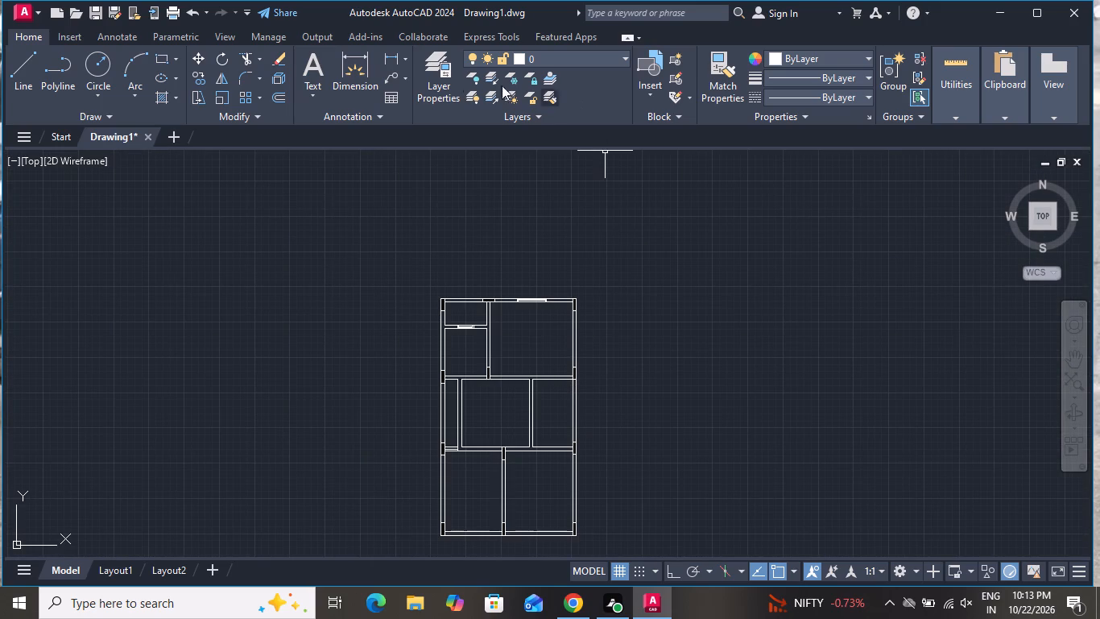
pyautogui.click(315, 69)
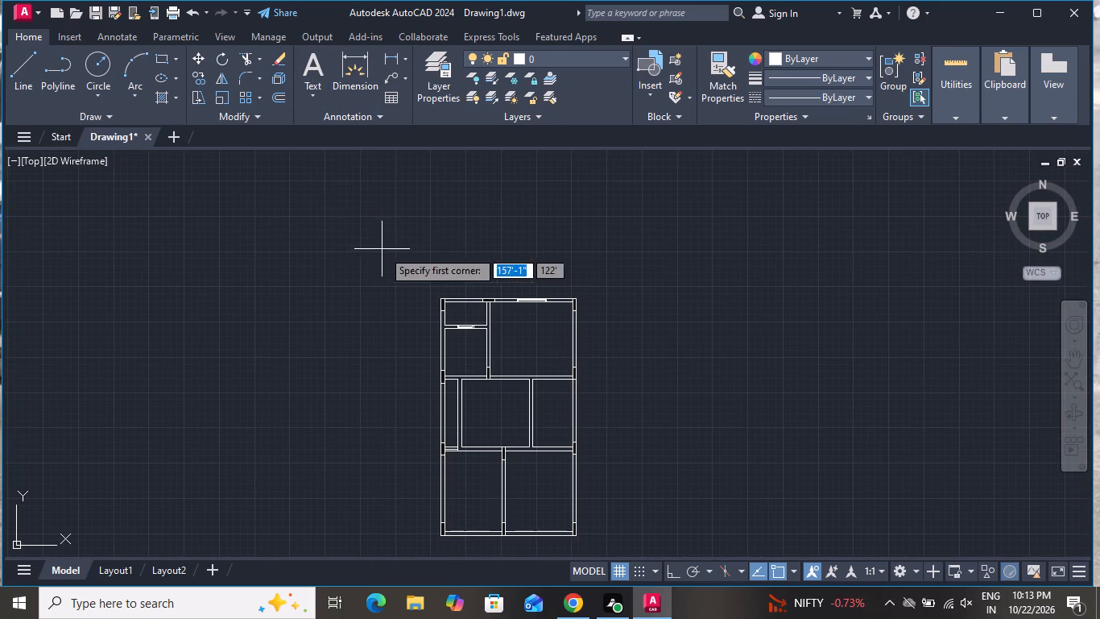
pyautogui.scroll(2, 387, 265)
pyautogui.scroll(2, 560, 409)
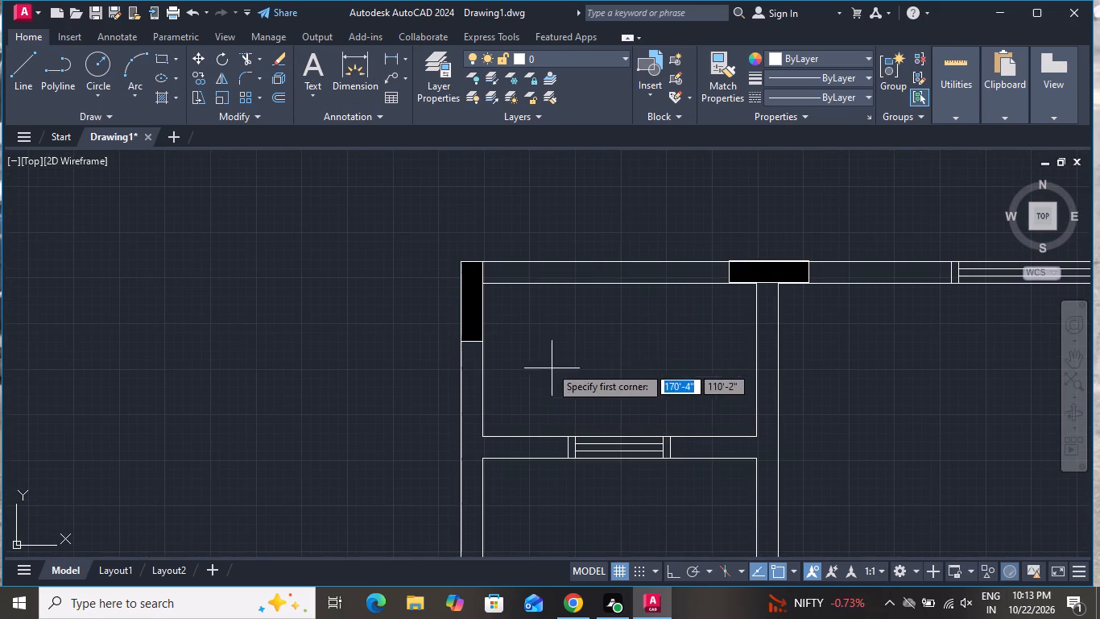
pyautogui.click(544, 353)
pyautogui.click(658, 362)
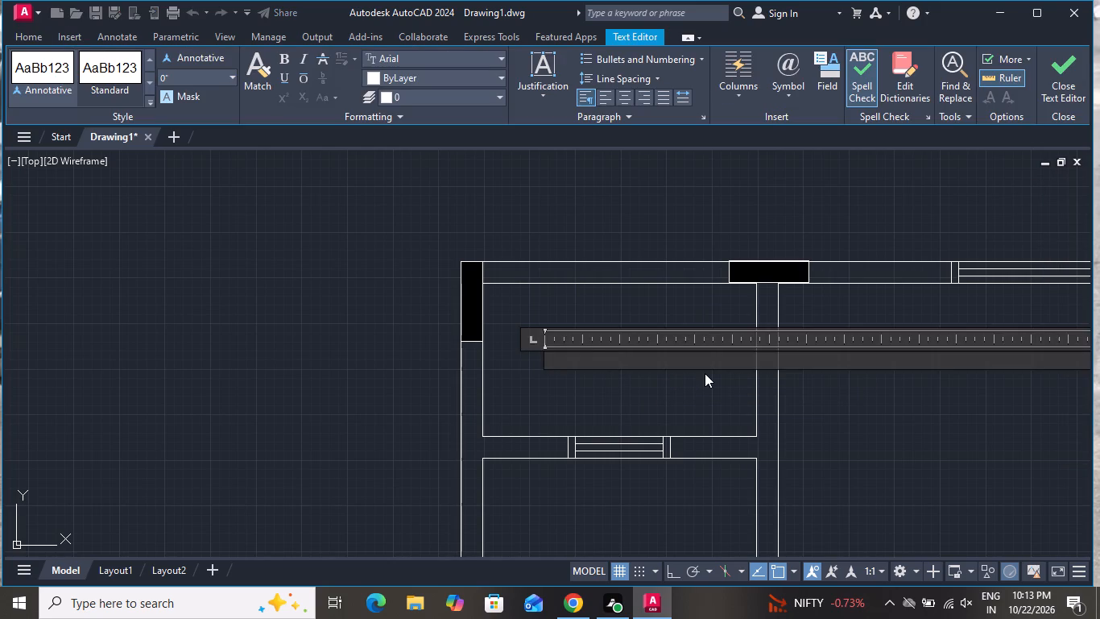
pyautogui.press('6')
pyautogui.press("'")
pyautogui.write('3"x')
pyautogui.write('3\'6"')
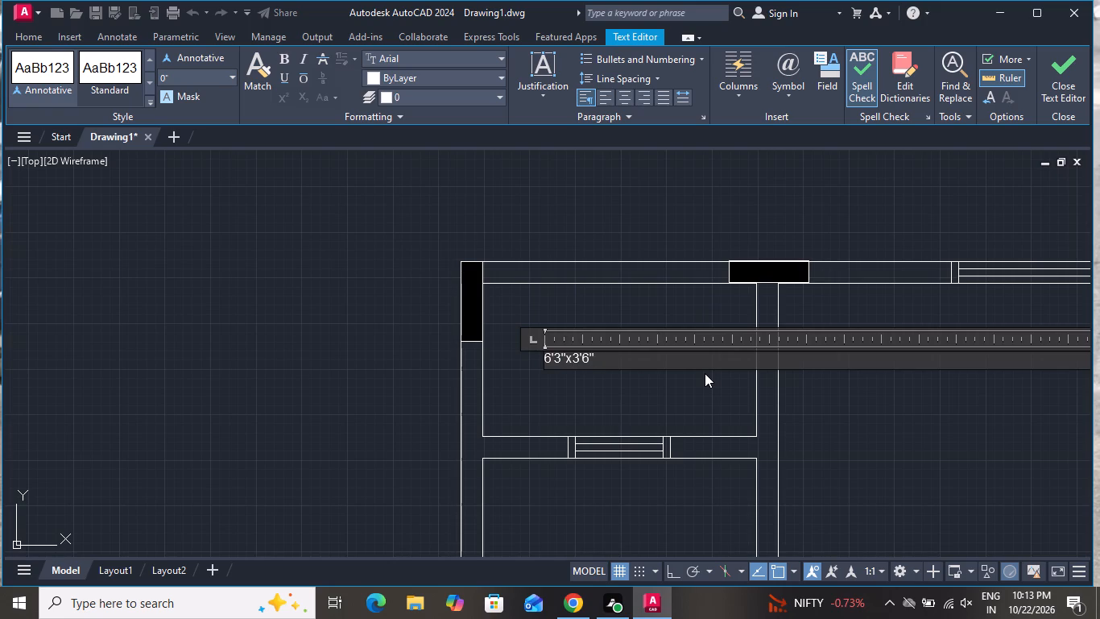
# Replace the text content with "open" on the first line and 6'3"x3'6" on the second, and finish editing.
pyautogui.press('BackSpace')
pyautogui.press('BackSpace')
pyautogui.press('BackSpace')
pyautogui.press('BackSpace')
pyautogui.press('BackSpace')
pyautogui.press('BackSpace')
pyautogui.press('BackSpace')
pyautogui.press('BackSpace')
pyautogui.press('BackSpace')
pyautogui.press('BackSpace')
pyautogui.press('BackSpace')
pyautogui.press('BackSpace')
pyautogui.press('BackSpace')
pyautogui.press('o')
pyautogui.write('pen')
pyautogui.press('space')
pyautogui.press('Return')
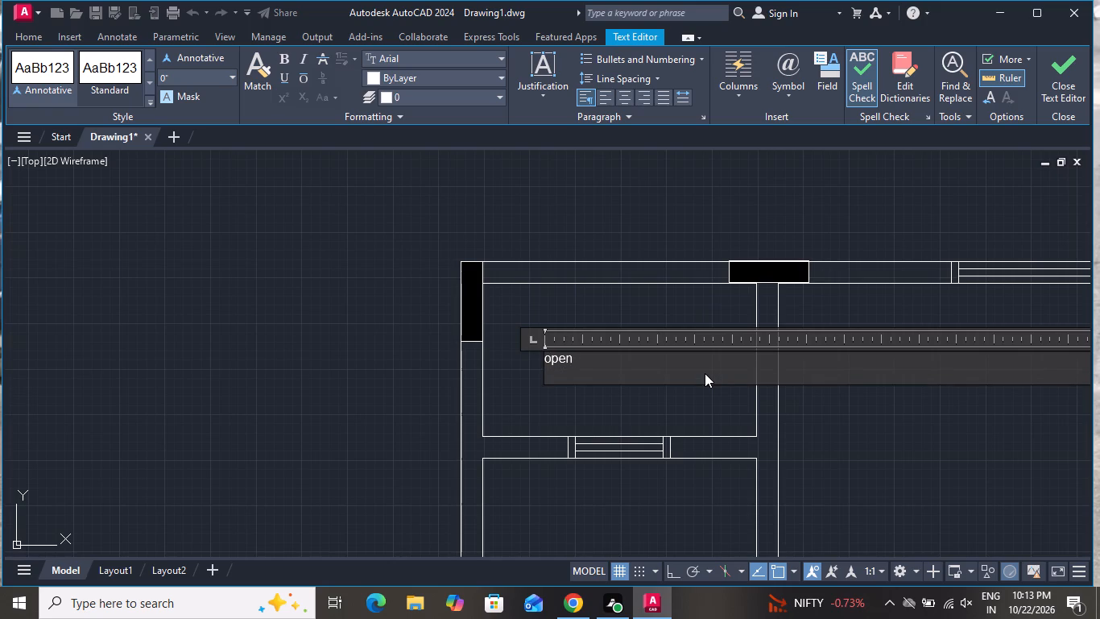
pyautogui.write('6\'3"x')
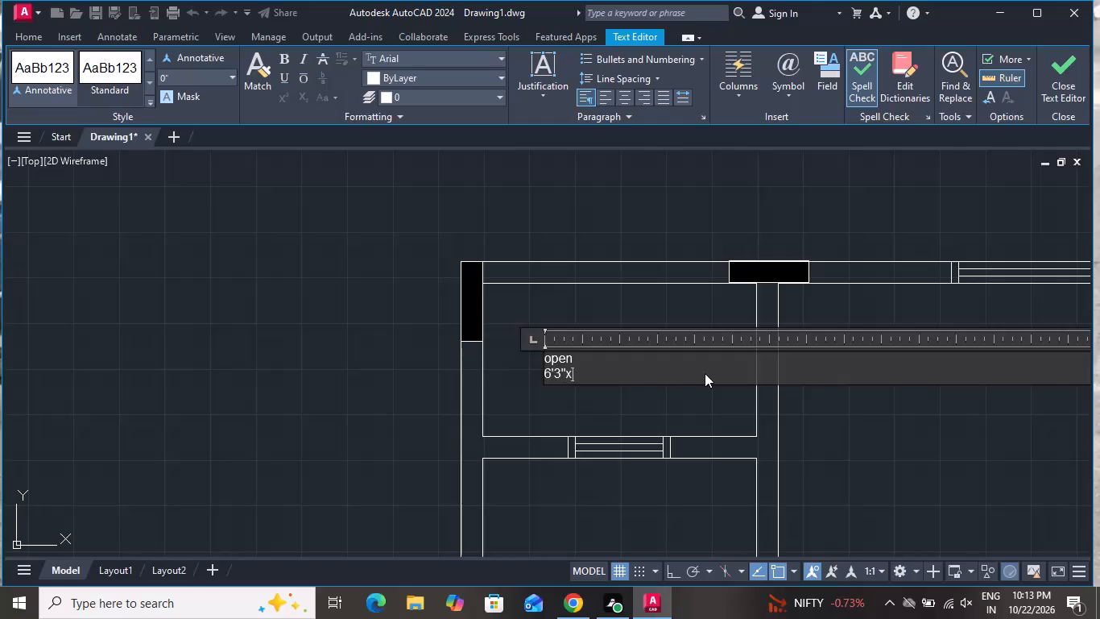
pyautogui.press('3')
pyautogui.press("'")
pyautogui.write('6"')
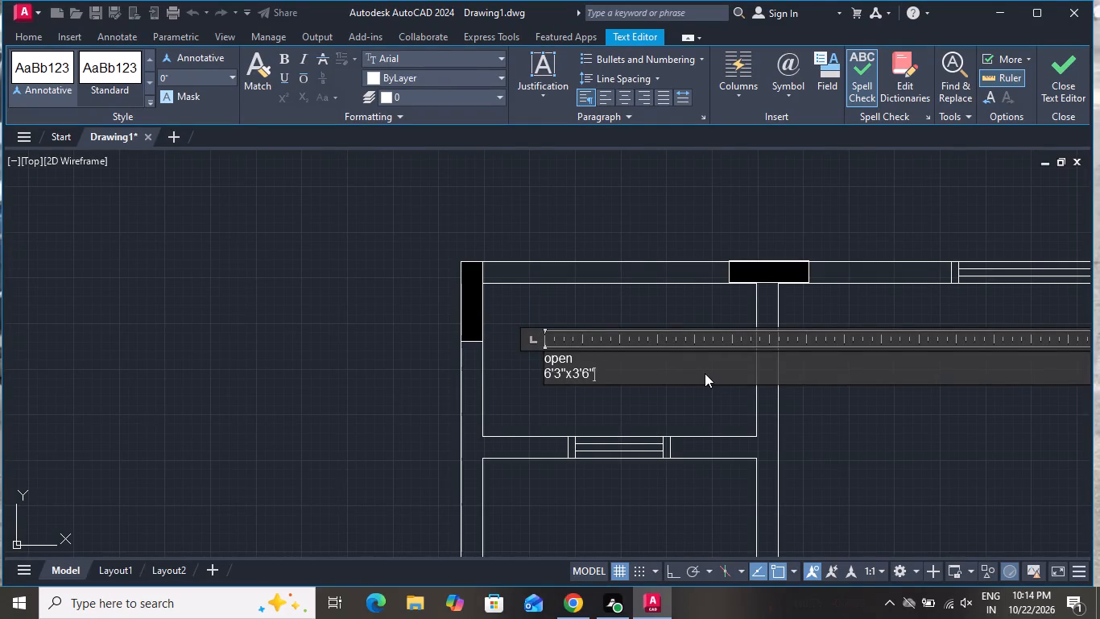
pyautogui.click(703, 416)
# Set the text height of the top-left room's label to 6" in its properties, and close the properties.
pyautogui.click(573, 330)
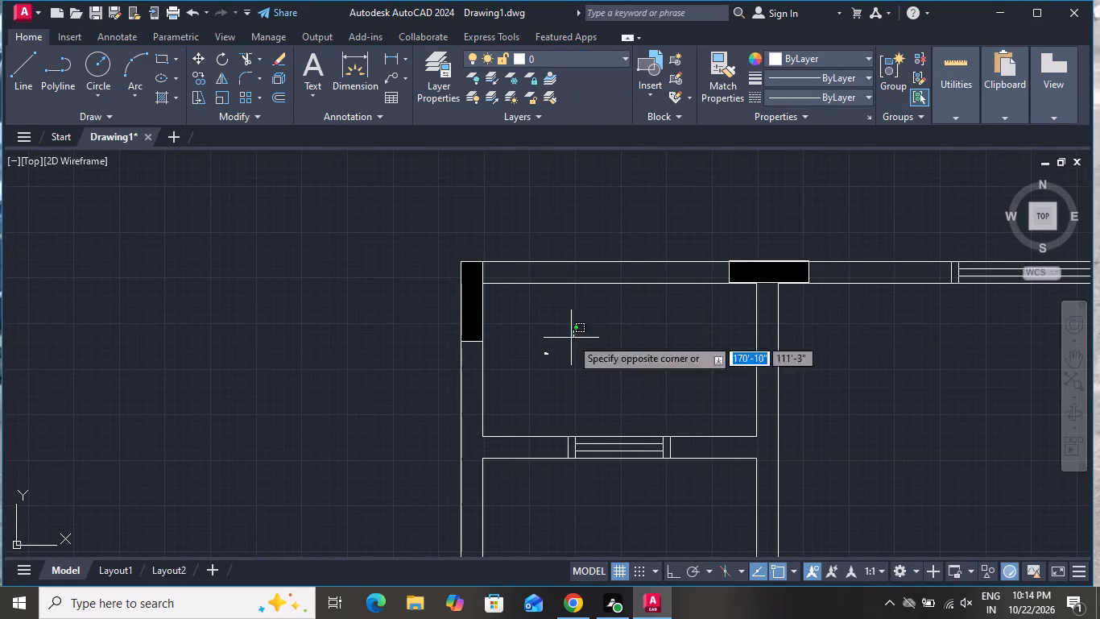
pyautogui.click(532, 382)
pyautogui.rightClick(532, 383)
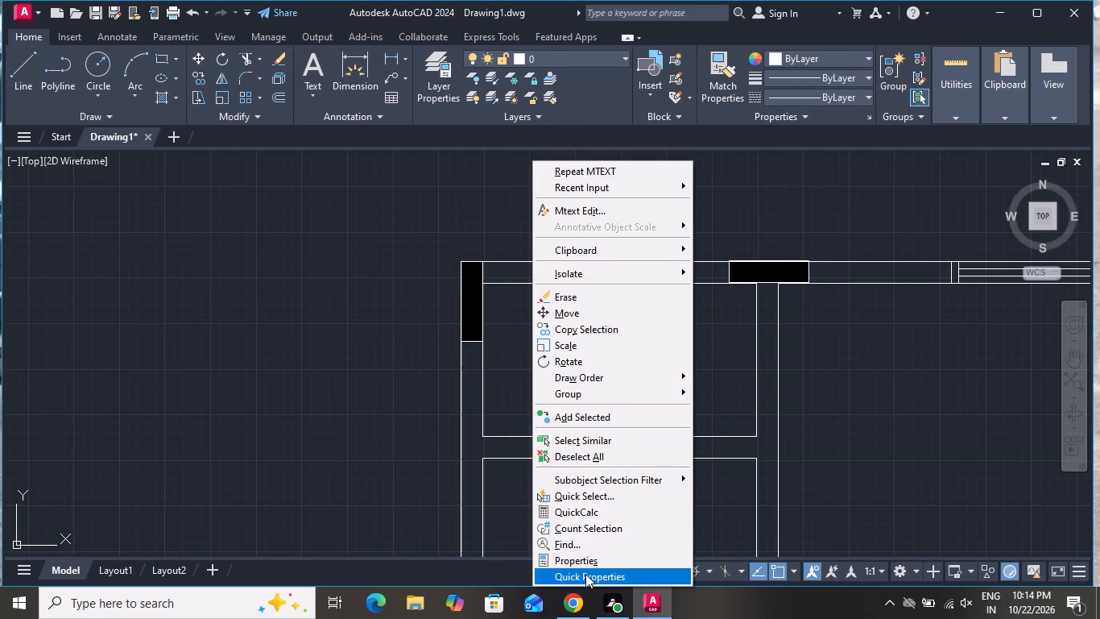
pyautogui.click(589, 565)
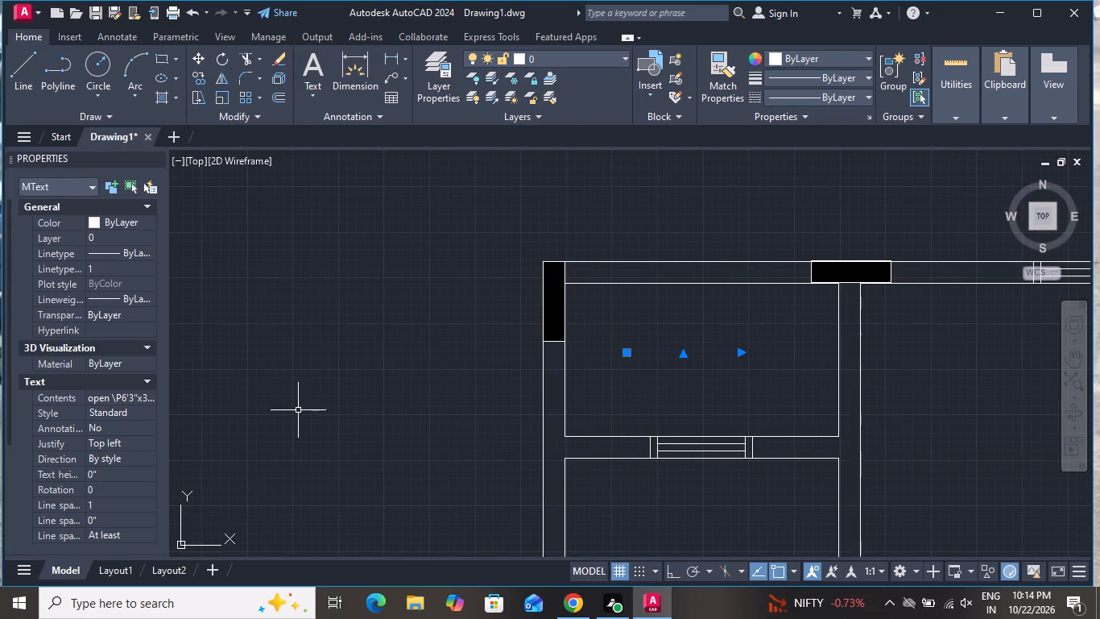
pyautogui.click(119, 474)
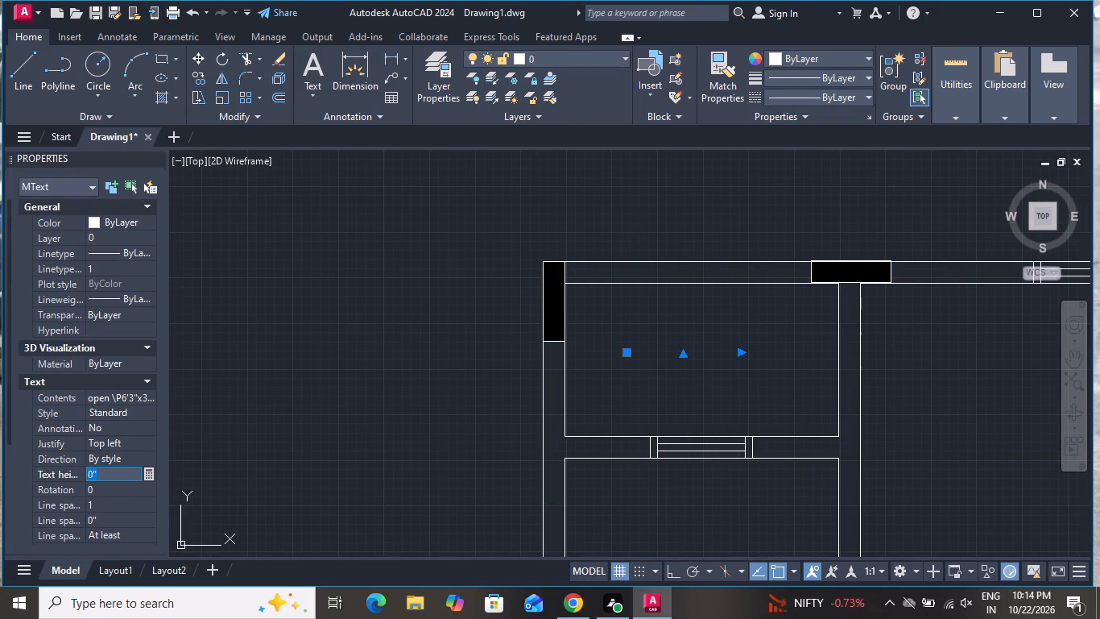
pyautogui.press('BackSpace')
pyautogui.press('BackSpace')
pyautogui.press('6')
pyautogui.hotkey('shift', '"')
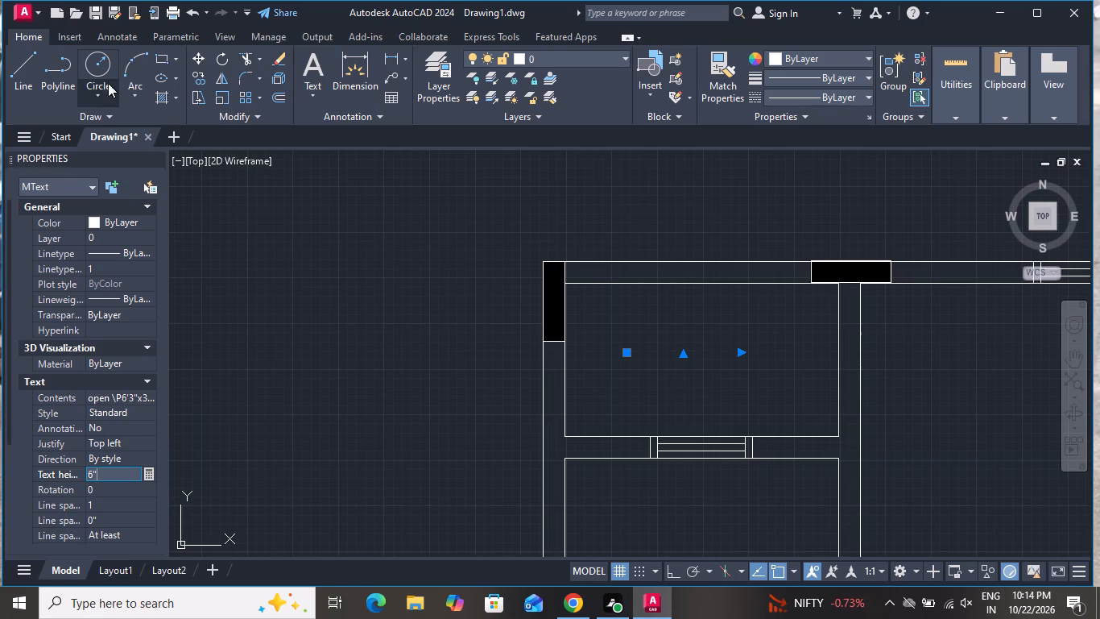
pyautogui.click(154, 160)
pyautogui.scroll(-1, 359, 270)
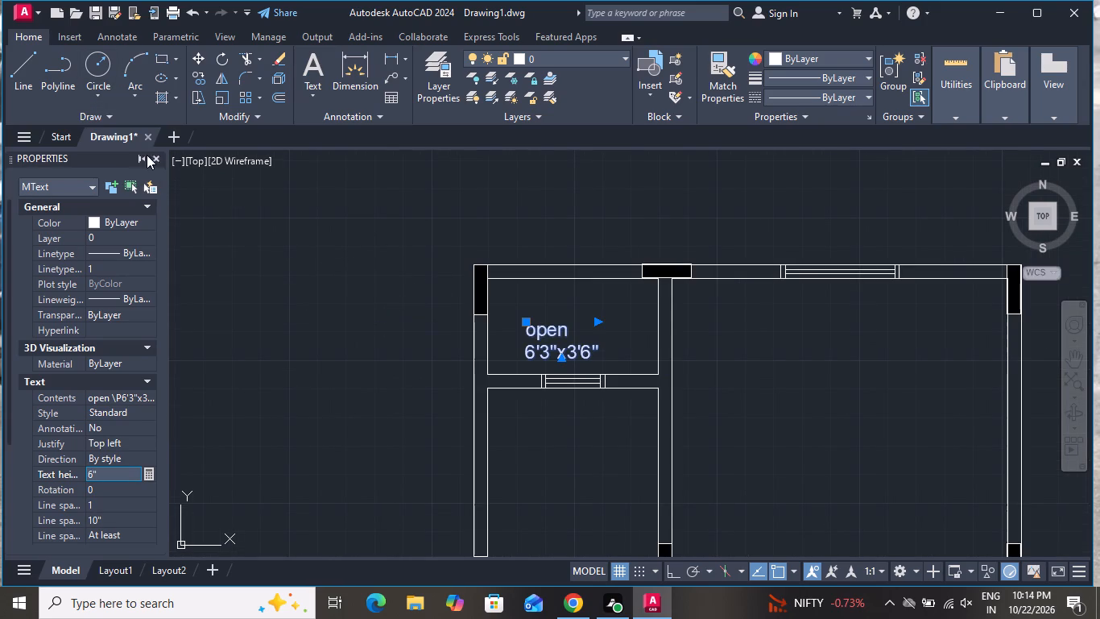
pyautogui.click(156, 156)
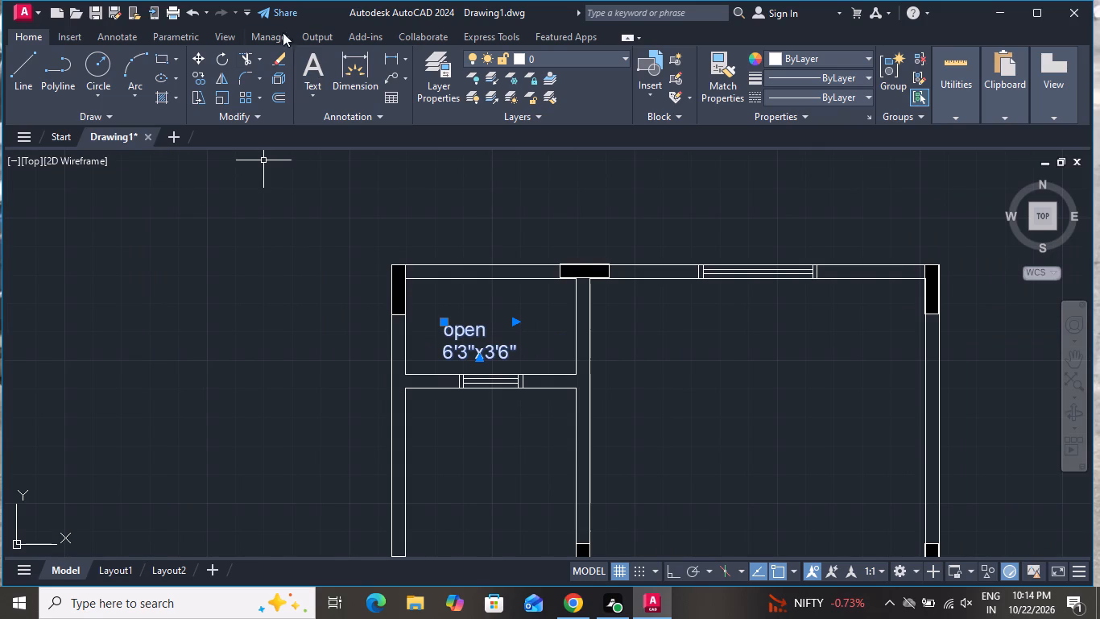
# Copy the "open" label into the large top-right room, the room below the original, the middle and right-middle rooms, and both bottom rooms.
pyautogui.click(194, 74)
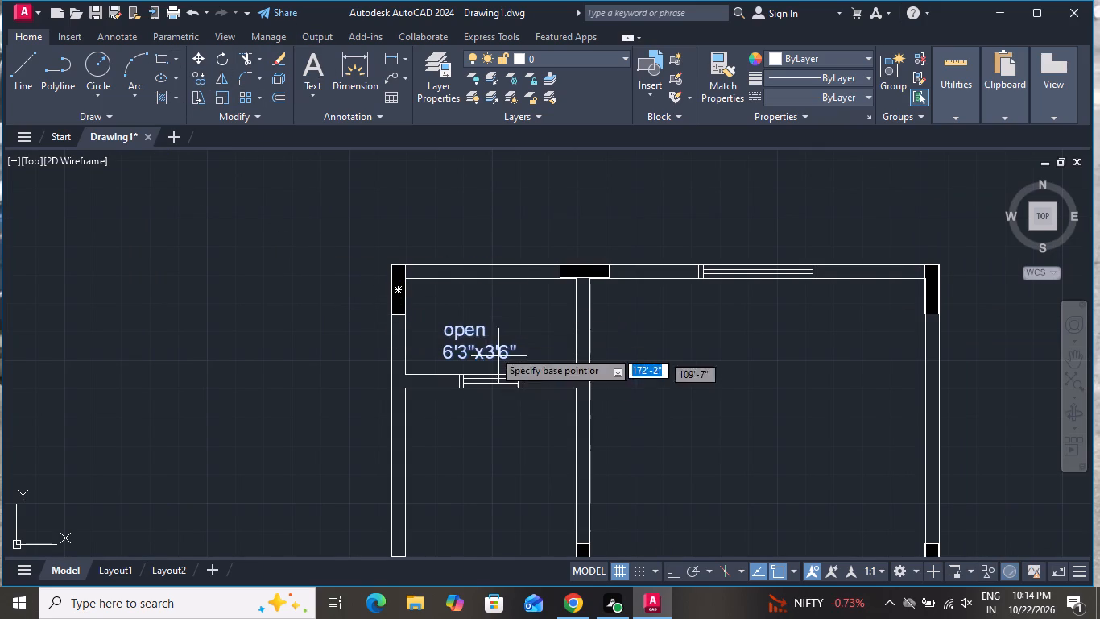
pyautogui.click(487, 345)
pyautogui.click(801, 478)
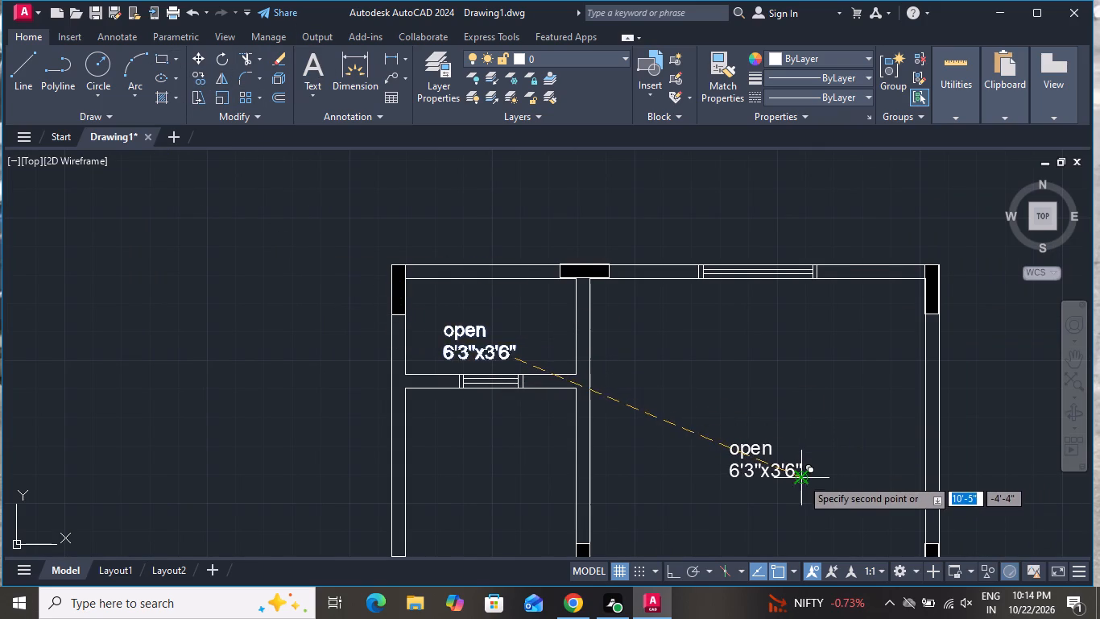
pyautogui.scroll(-2, 804, 352)
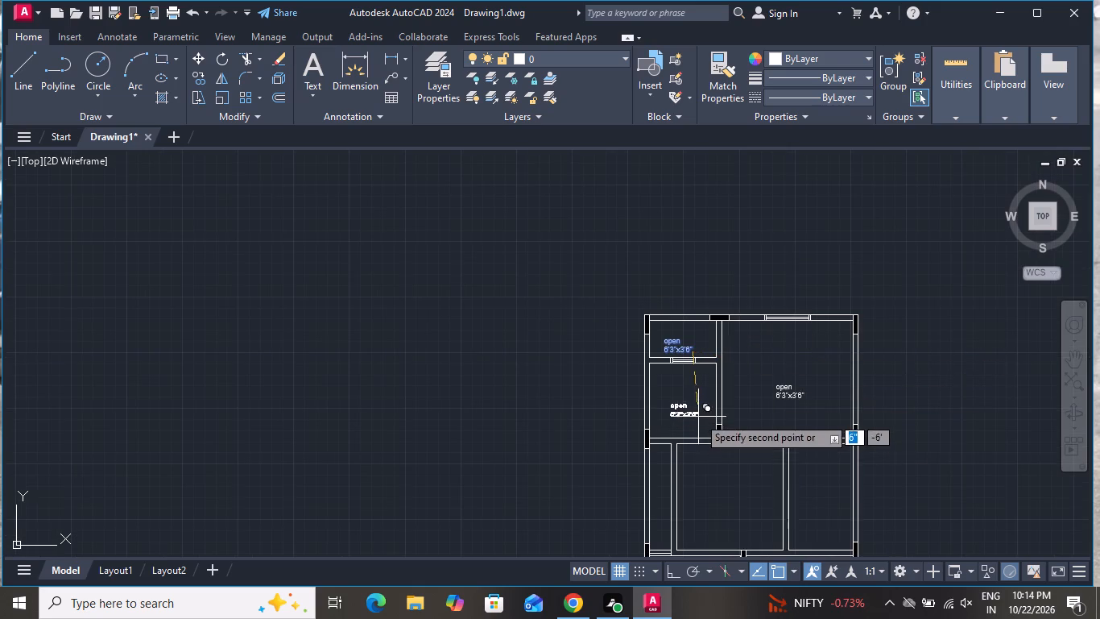
pyautogui.scroll(2, 698, 417)
pyautogui.click(686, 402)
pyautogui.scroll(-2, 706, 297)
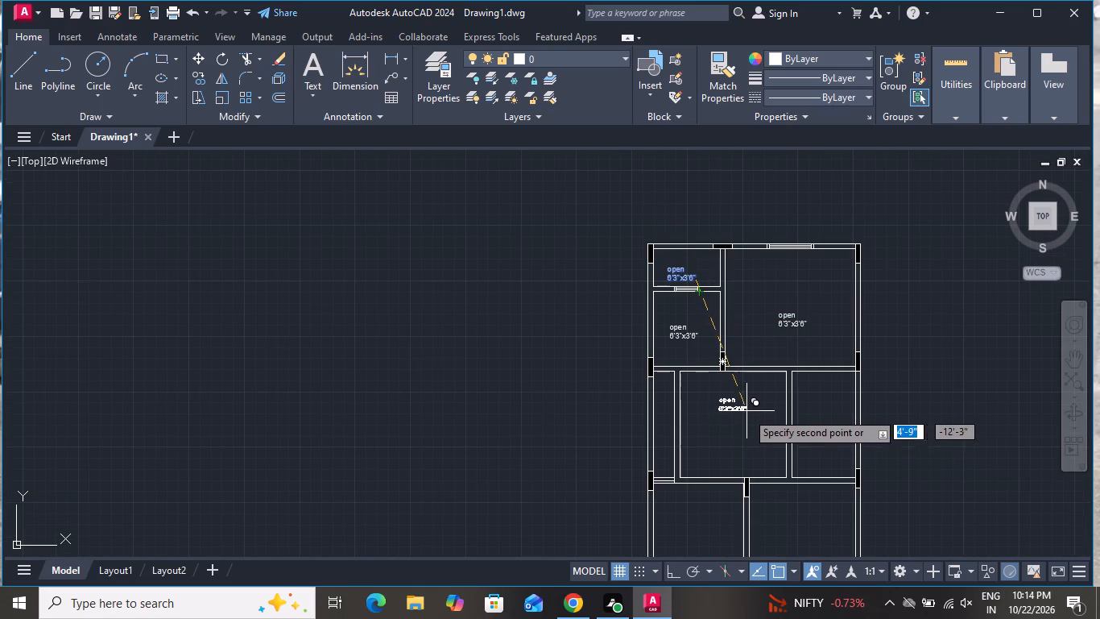
pyautogui.click(744, 436)
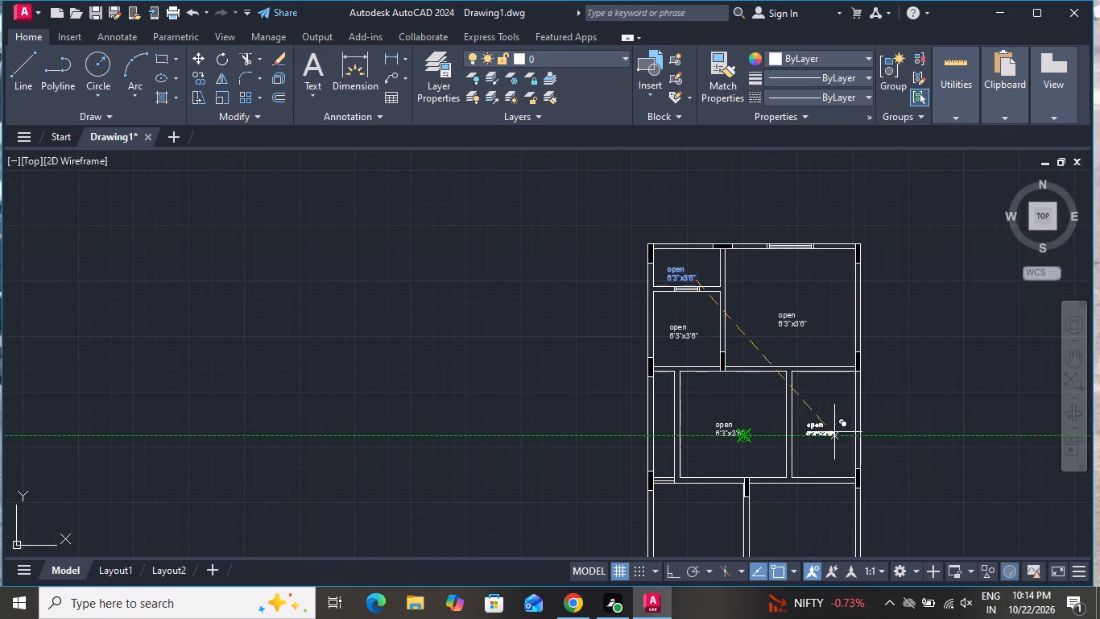
pyautogui.click(834, 432)
pyautogui.scroll(-2, 816, 334)
pyautogui.scroll(2, 782, 431)
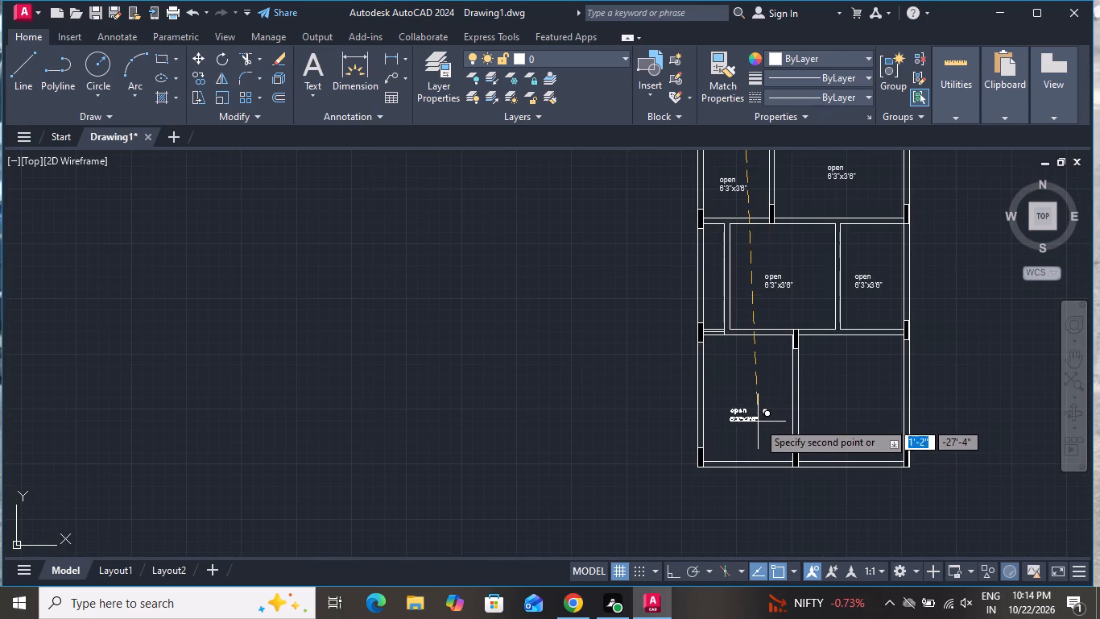
pyautogui.click(757, 419)
pyautogui.click(844, 415)
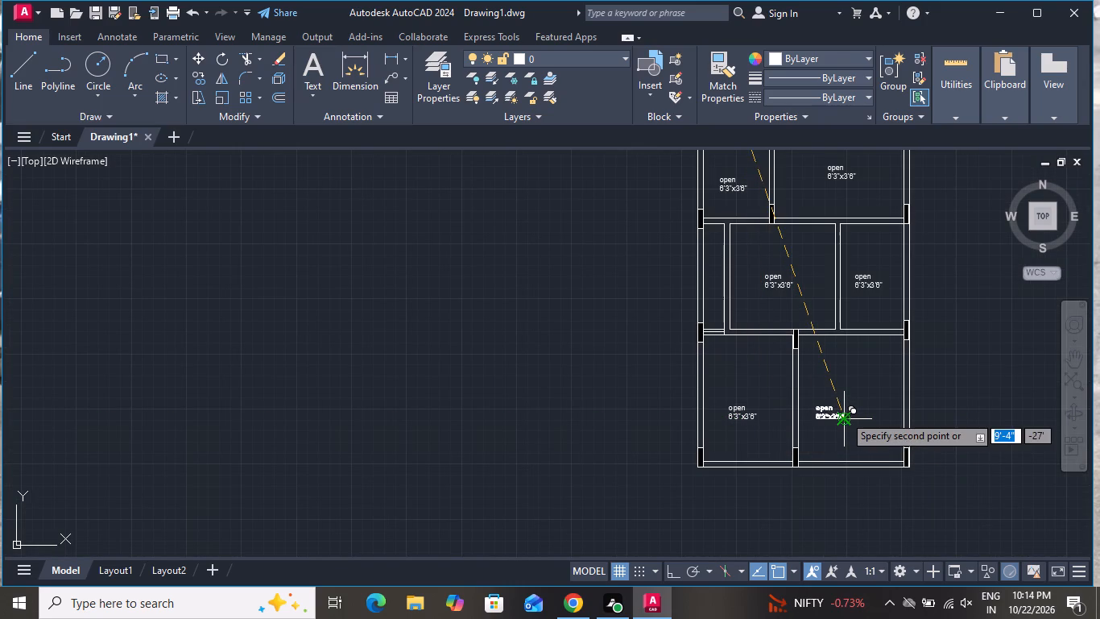
pyautogui.scroll(-1, 842, 425)
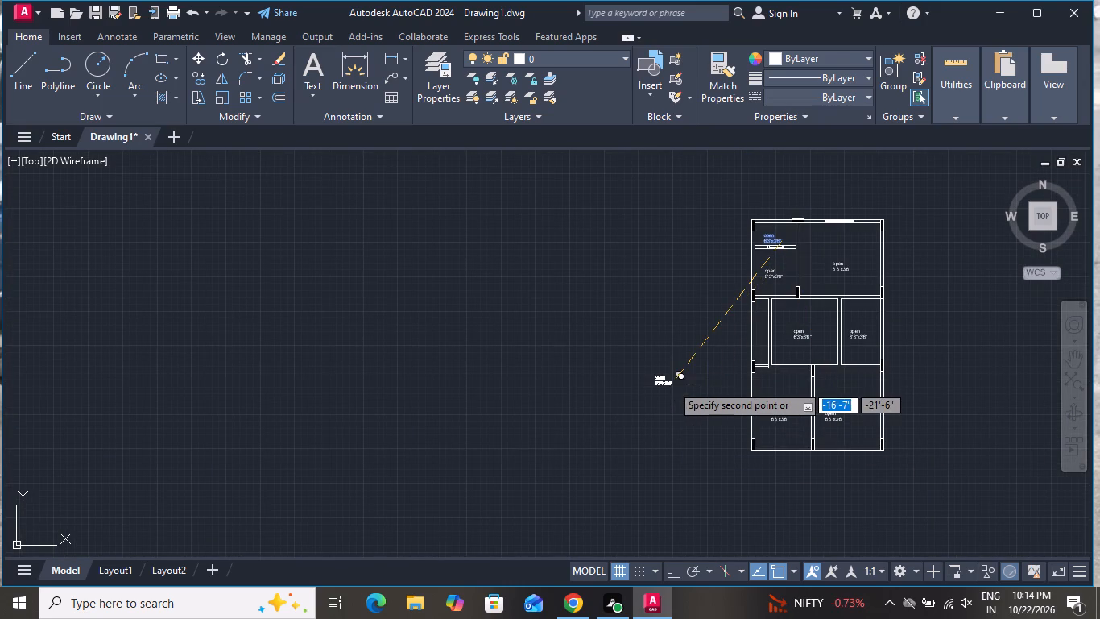
pyautogui.rightClick(672, 384)
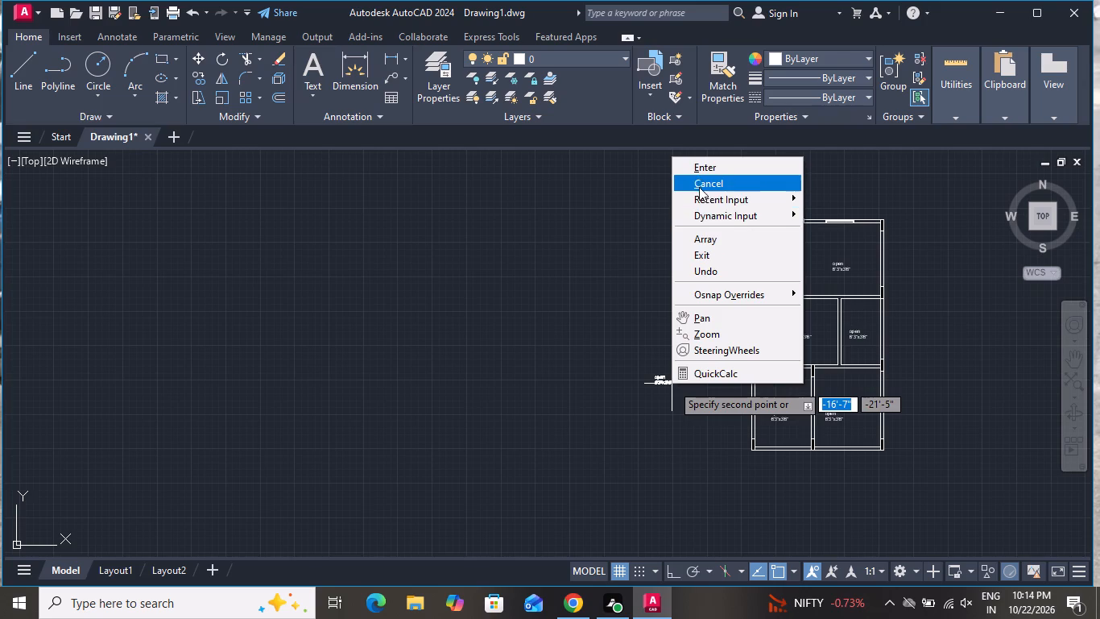
pyautogui.click(699, 180)
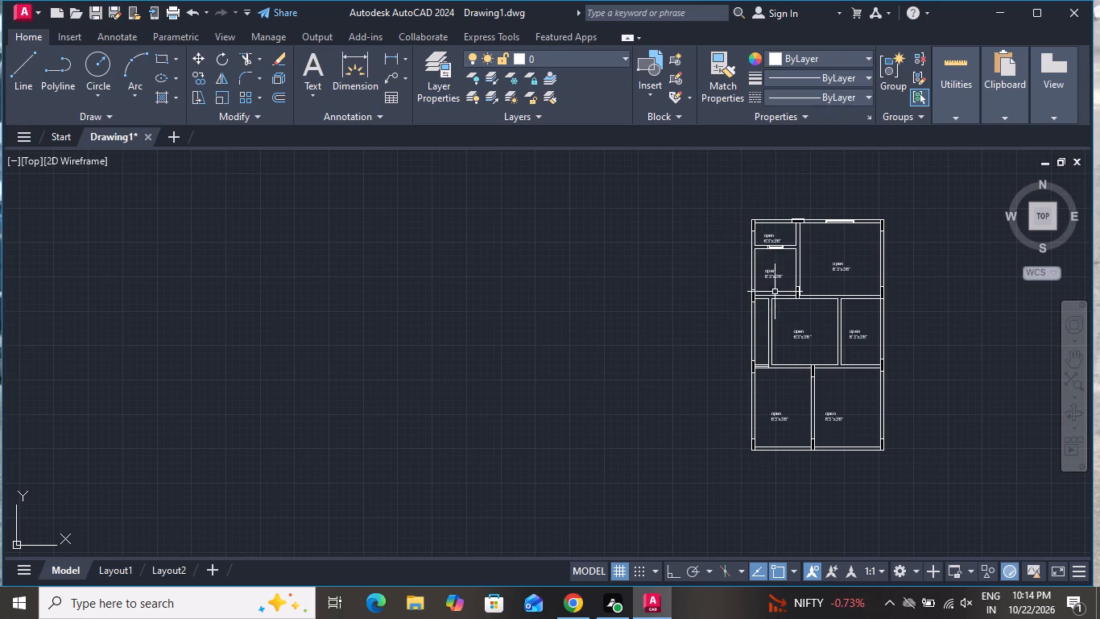
# Change the first line of the label in the room below the small top-left room to "bath".
pyautogui.scroll(5, 779, 272)
pyautogui.doubleClick(748, 249)
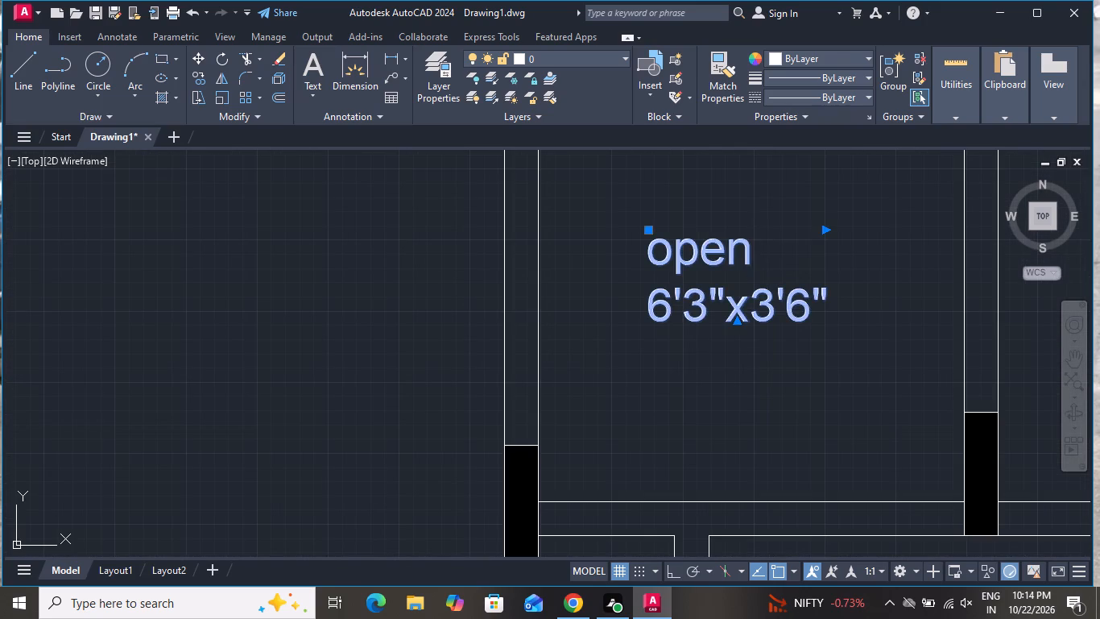
pyautogui.press('BackSpace')
pyautogui.press('BackSpace')
pyautogui.press('BackSpace')
pyautogui.press('BackSpace')
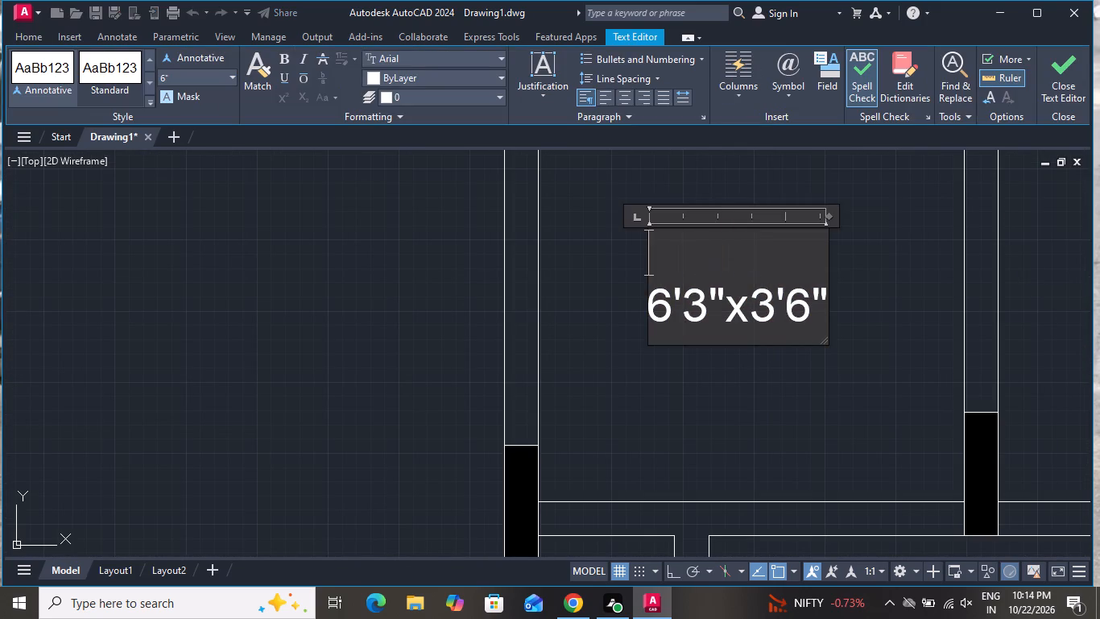
pyautogui.write('bath')
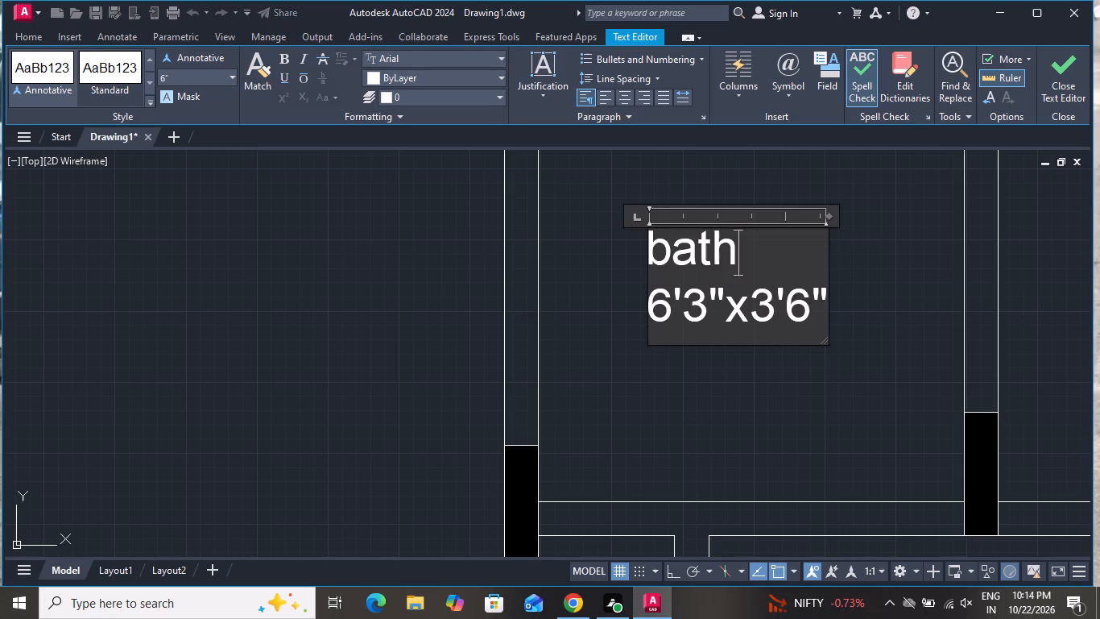
# Change the size in the bath label to 6'3"x7'0" and finish editing the text.
pyautogui.click(823, 306)
pyautogui.press('BackSpace')
pyautogui.press('BackSpace')
pyautogui.press('BackSpace')
pyautogui.press('BackSpace')
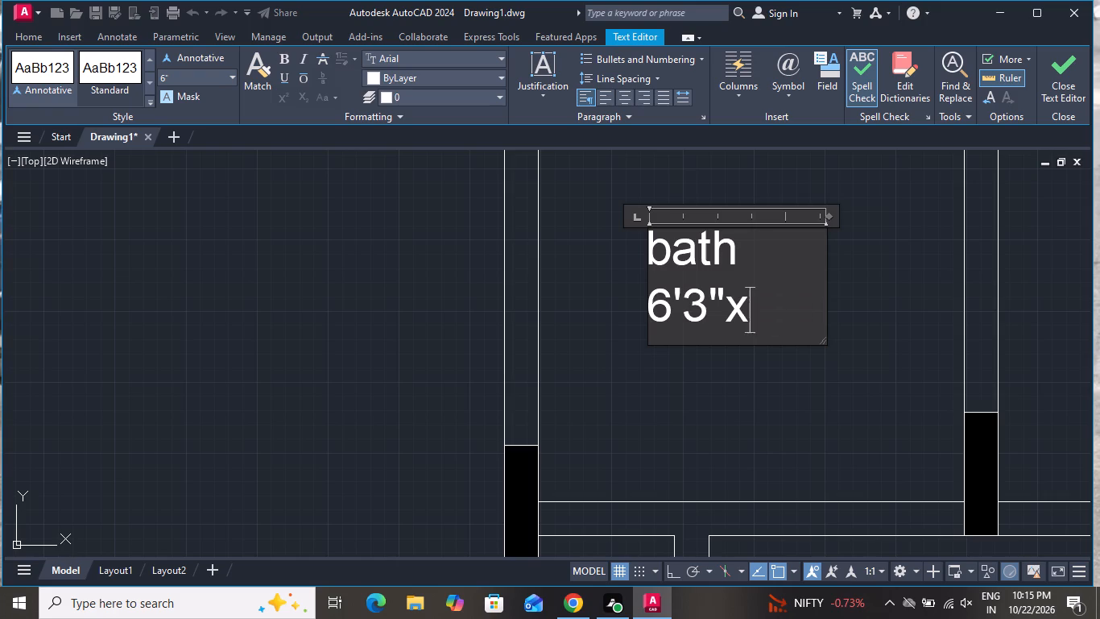
pyautogui.press('7')
pyautogui.write("'0")
pyautogui.hotkey('shift', '"')
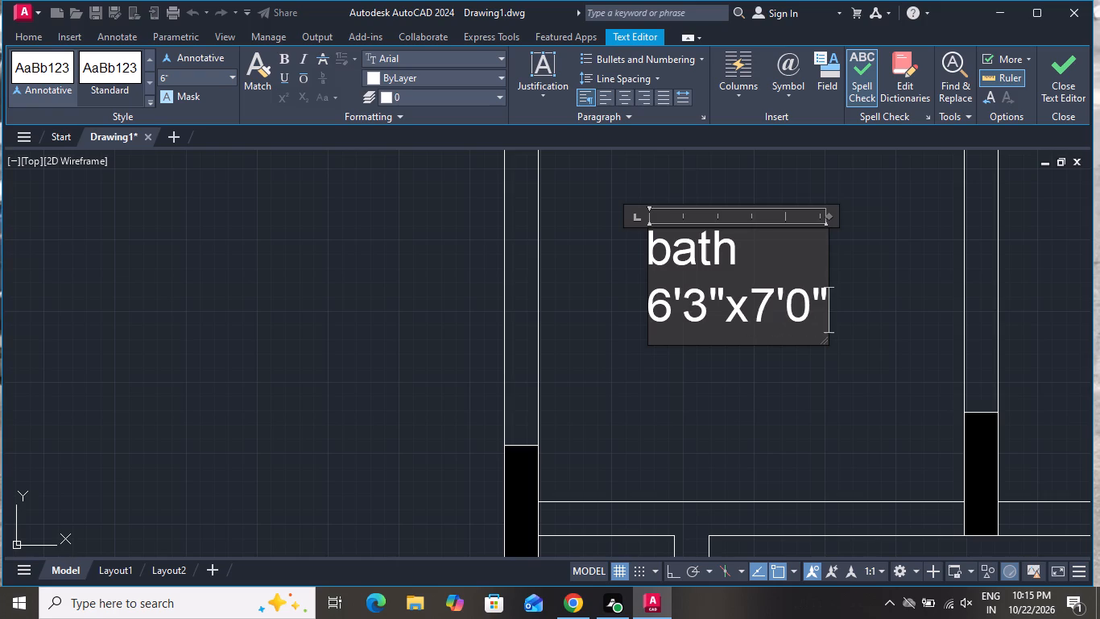
pyautogui.click(834, 430)
# Change the first line of the label in the large top-right room to "room".
pyautogui.scroll(-1, 811, 430)
pyautogui.scroll(-1, 723, 397)
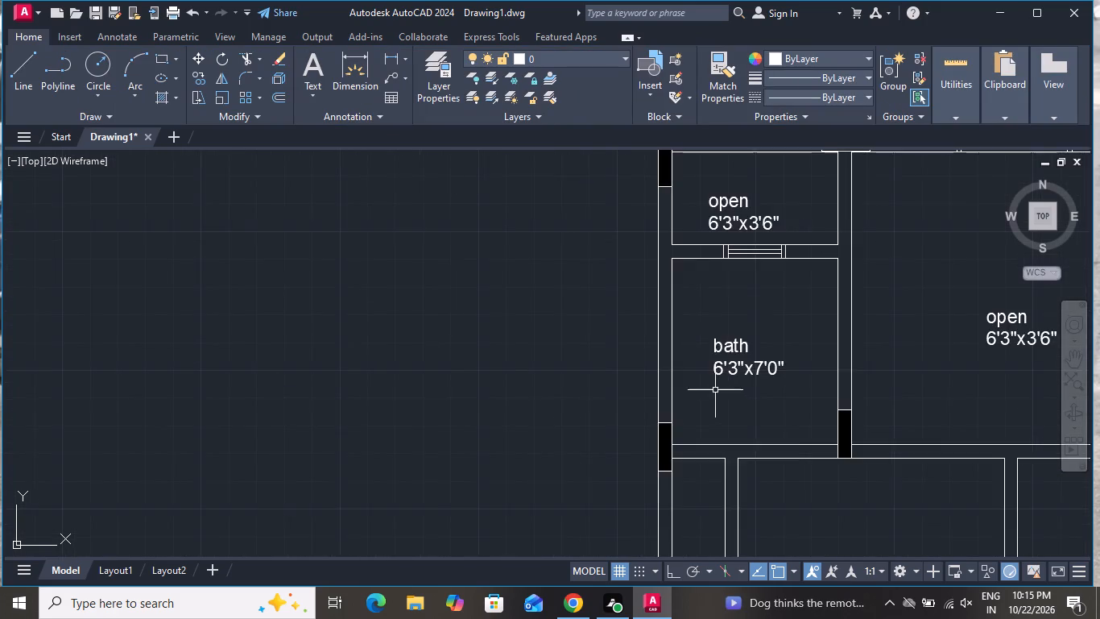
pyautogui.scroll(-1, 712, 390)
pyautogui.scroll(4, 922, 342)
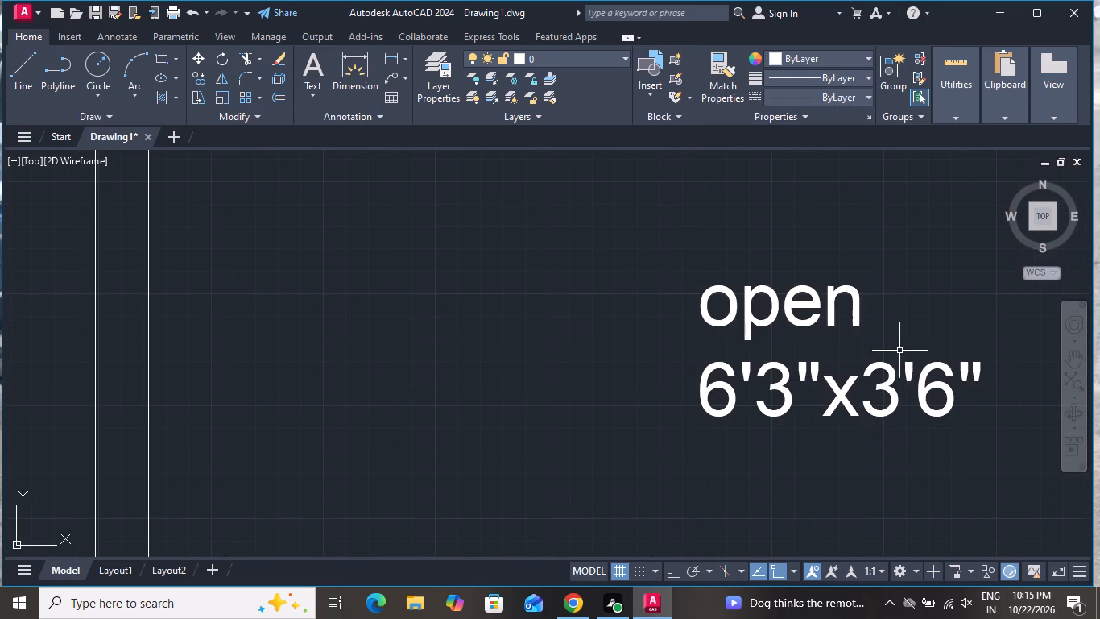
pyautogui.doubleClick(858, 301)
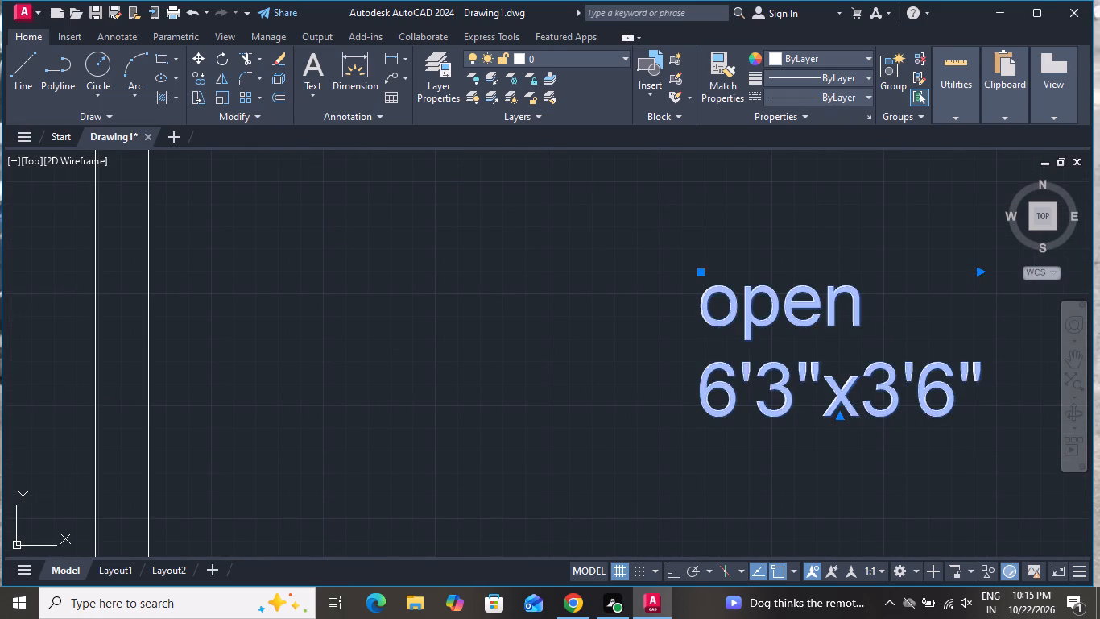
pyautogui.press('BackSpace')
pyautogui.press('BackSpace')
pyautogui.press('BackSpace')
pyautogui.press('BackSpace')
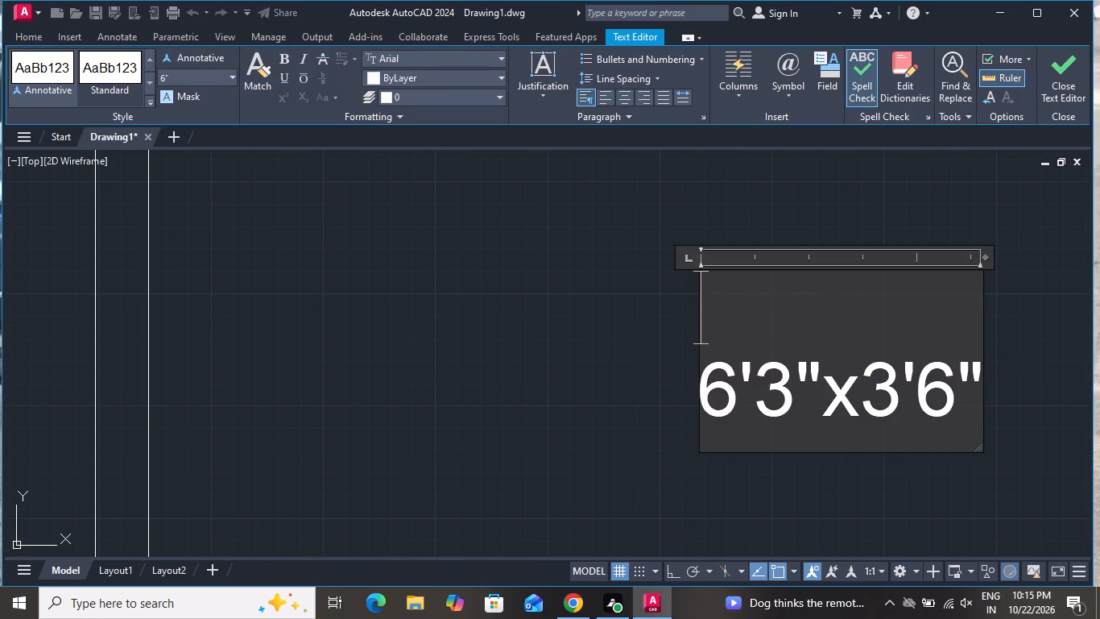
pyautogui.write('room')
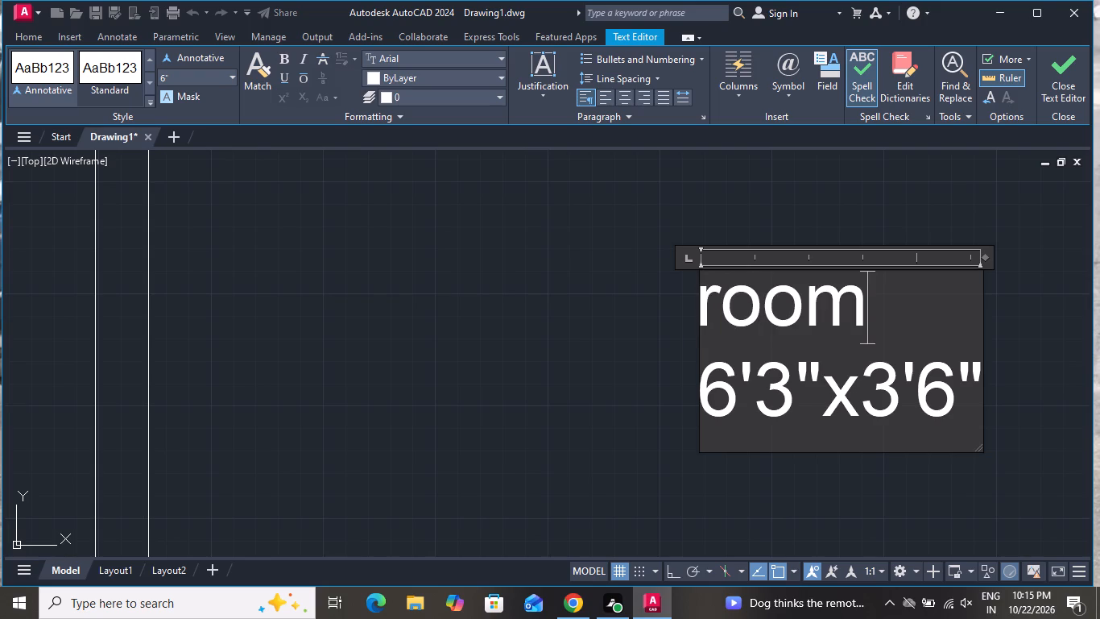
# Replace the size line in the top-right room's label with 12'3"x11'0" and finish editing the text.
pyautogui.click(975, 403)
pyautogui.press('BackSpace')
pyautogui.press('BackSpace')
pyautogui.press('BackSpace')
pyautogui.press('BackSpace')
pyautogui.press('BackSpace')
pyautogui.press('BackSpace')
pyautogui.press('BackSpace')
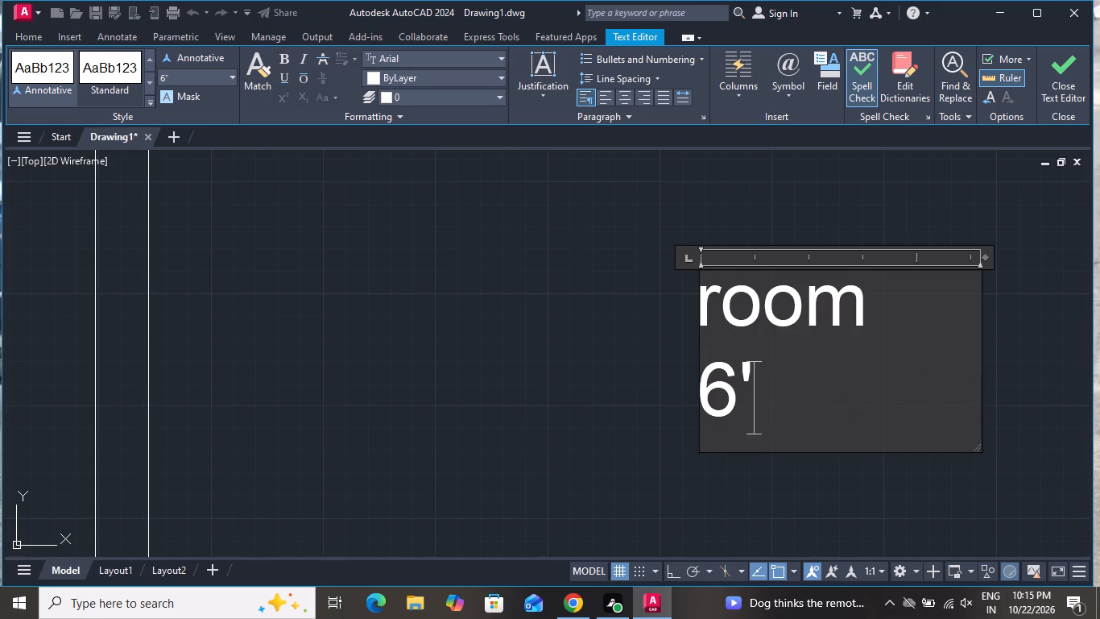
pyautogui.press('BackSpace')
pyautogui.press('BackSpace')
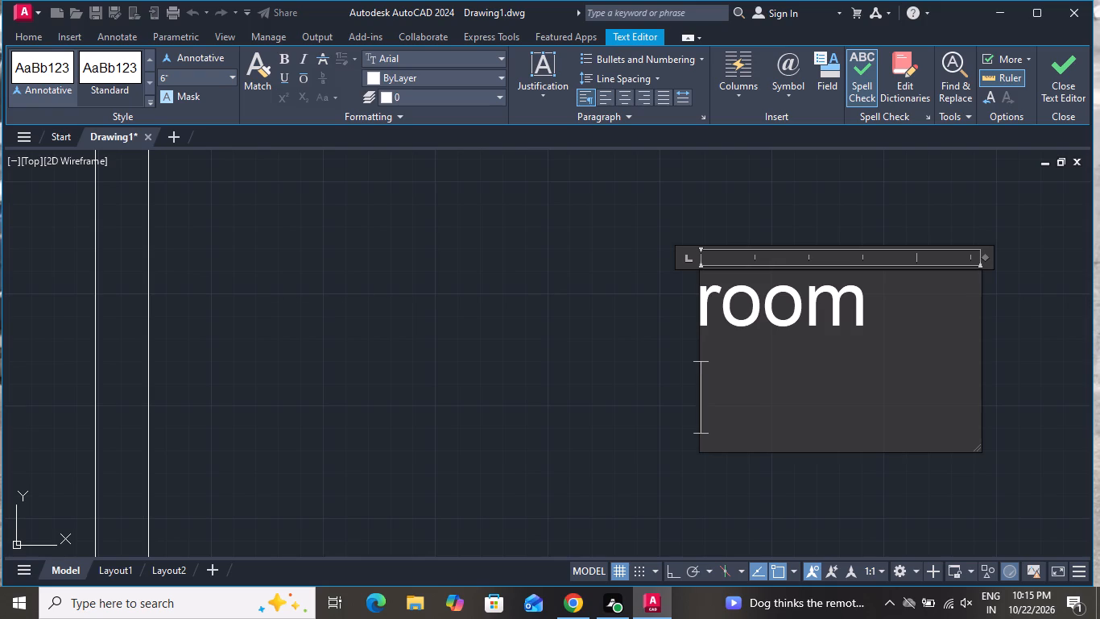
pyautogui.write("12'")
pyautogui.write('3"')
pyautogui.press('x')
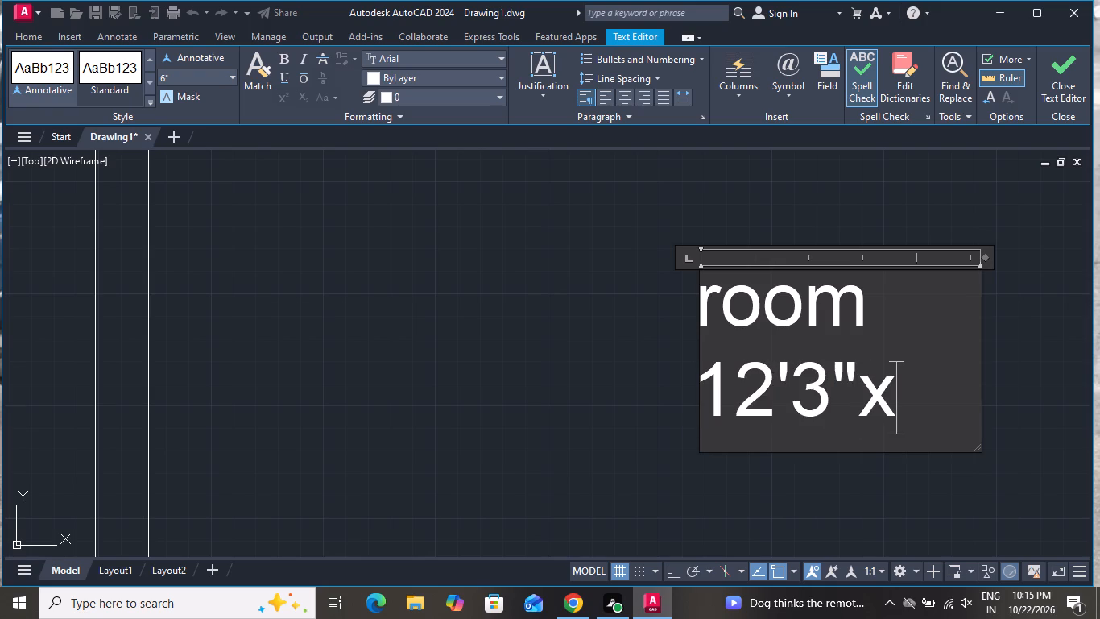
pyautogui.write('11')
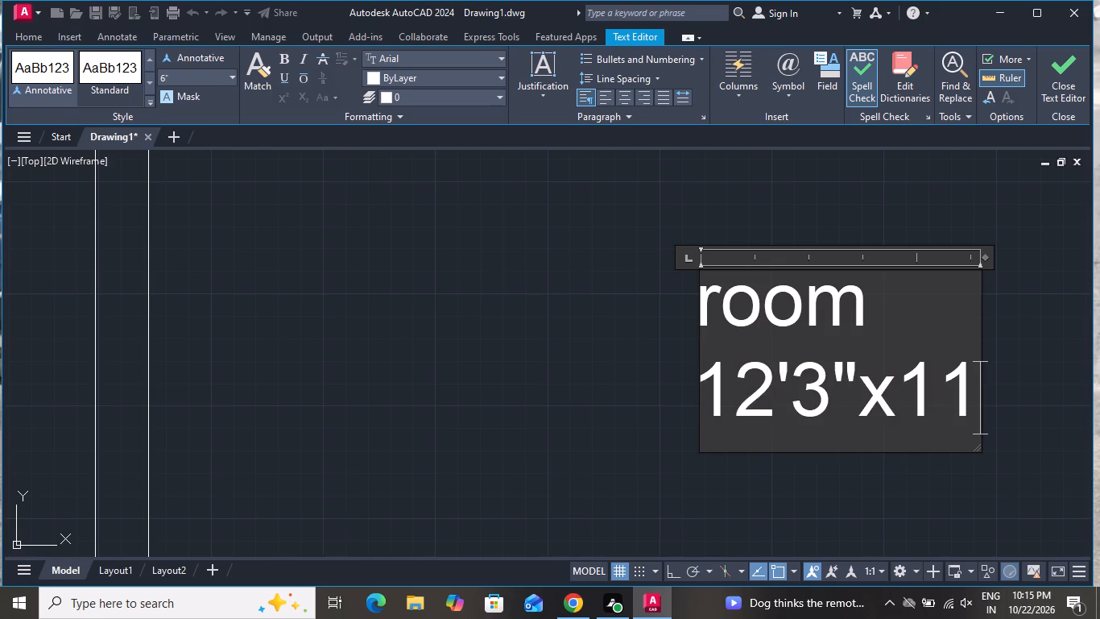
pyautogui.write("'o")
pyautogui.press('BackSpace')
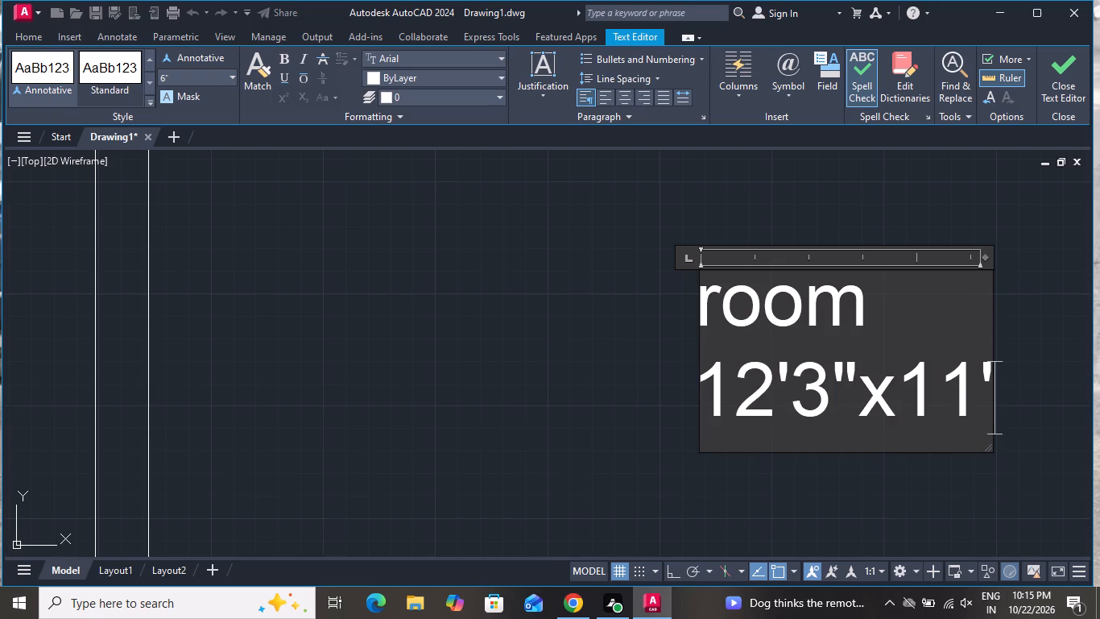
pyautogui.press('0')
pyautogui.hotkey('shift', '"')
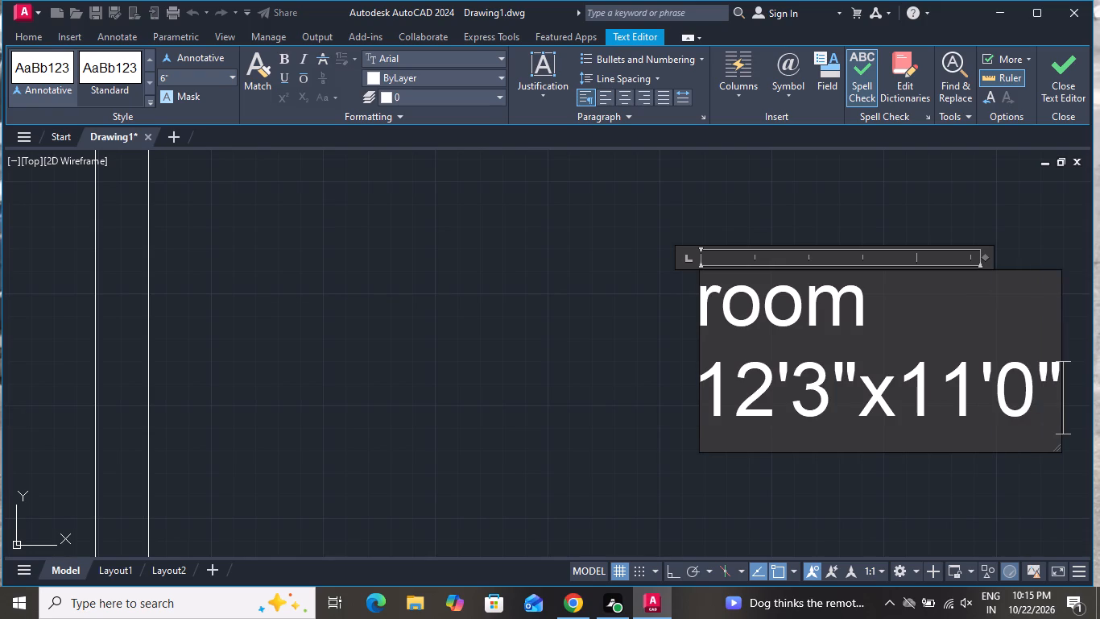
pyautogui.click(534, 355)
# Change the first line of the label in the middle room to "lounge".
pyautogui.scroll(-2, 544, 348)
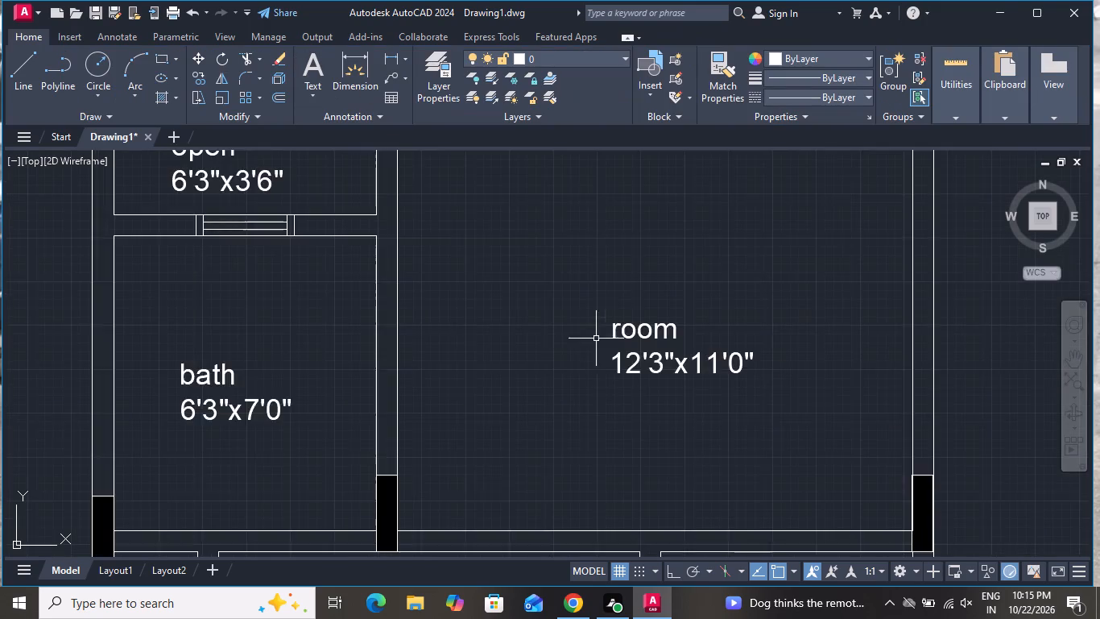
pyautogui.scroll(-3, 614, 318)
pyautogui.scroll(4, 564, 441)
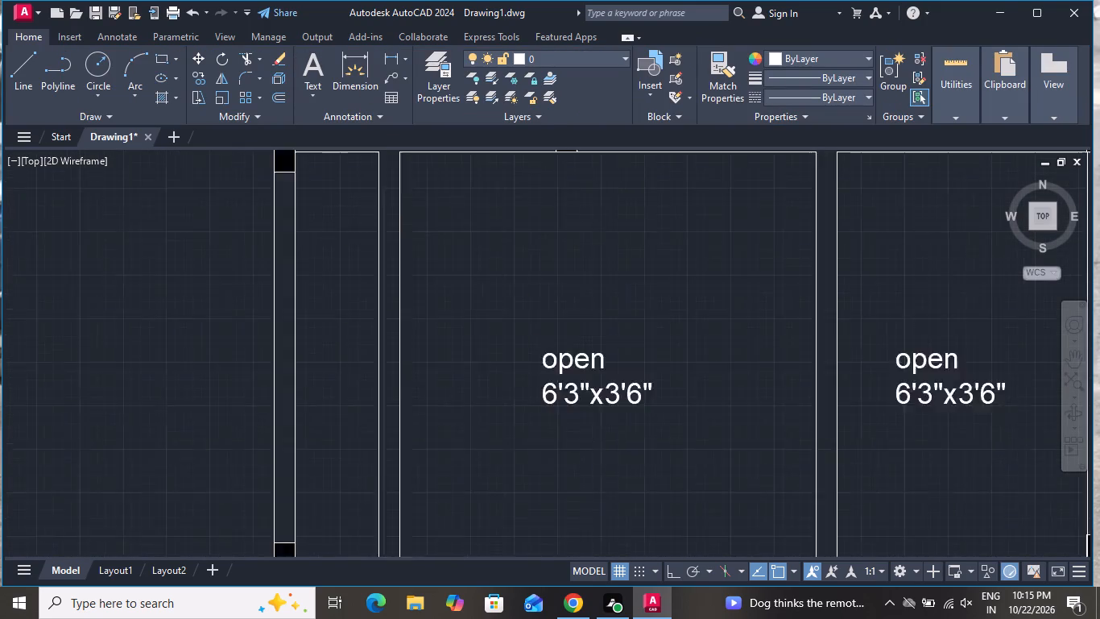
pyautogui.doubleClick(623, 309)
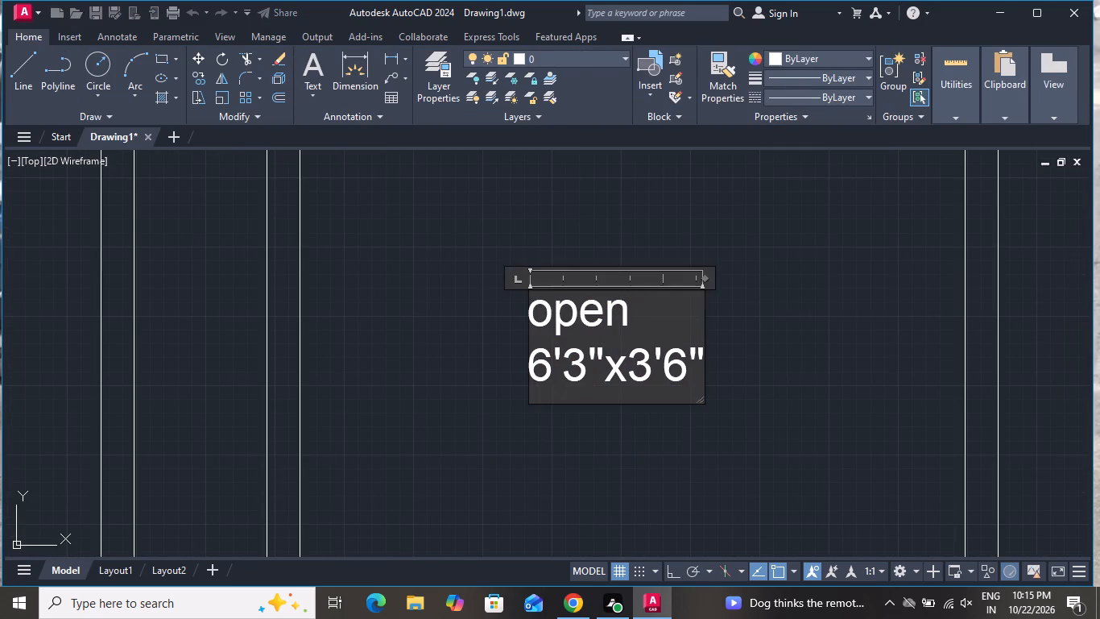
pyautogui.press('BackSpace')
pyautogui.press('BackSpace')
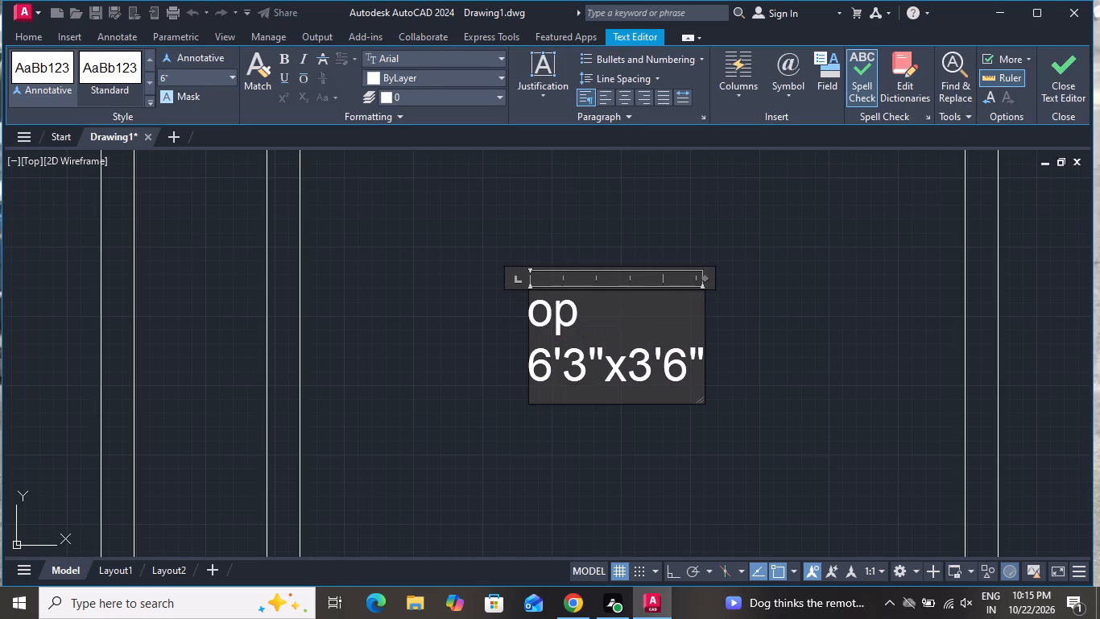
pyautogui.press('BackSpace')
pyautogui.press('BackSpace')
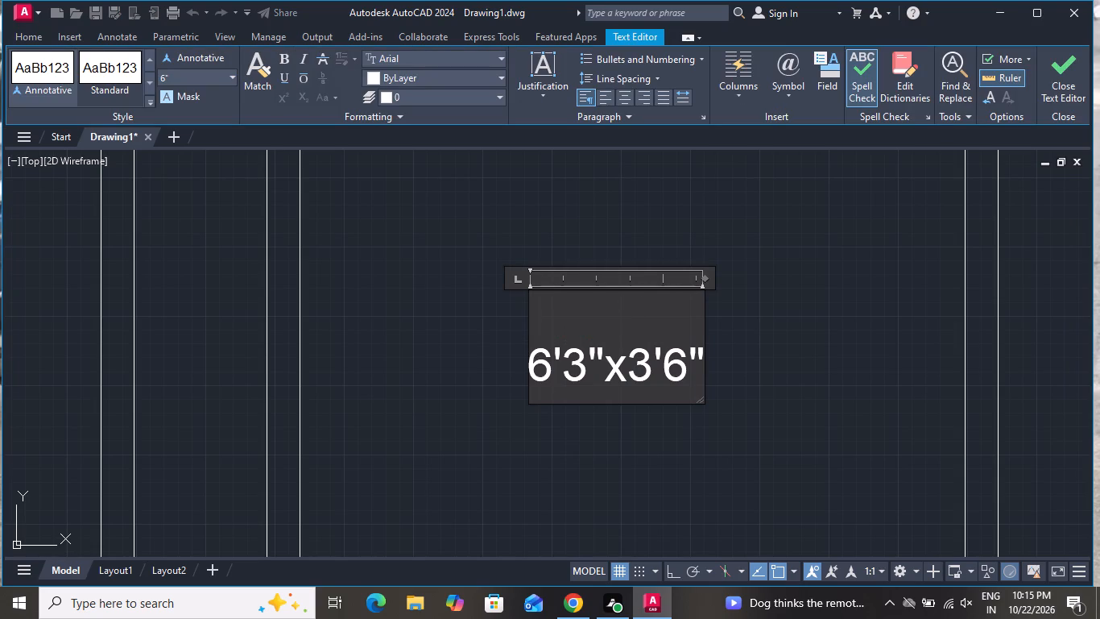
pyautogui.scroll(-3, 639, 309)
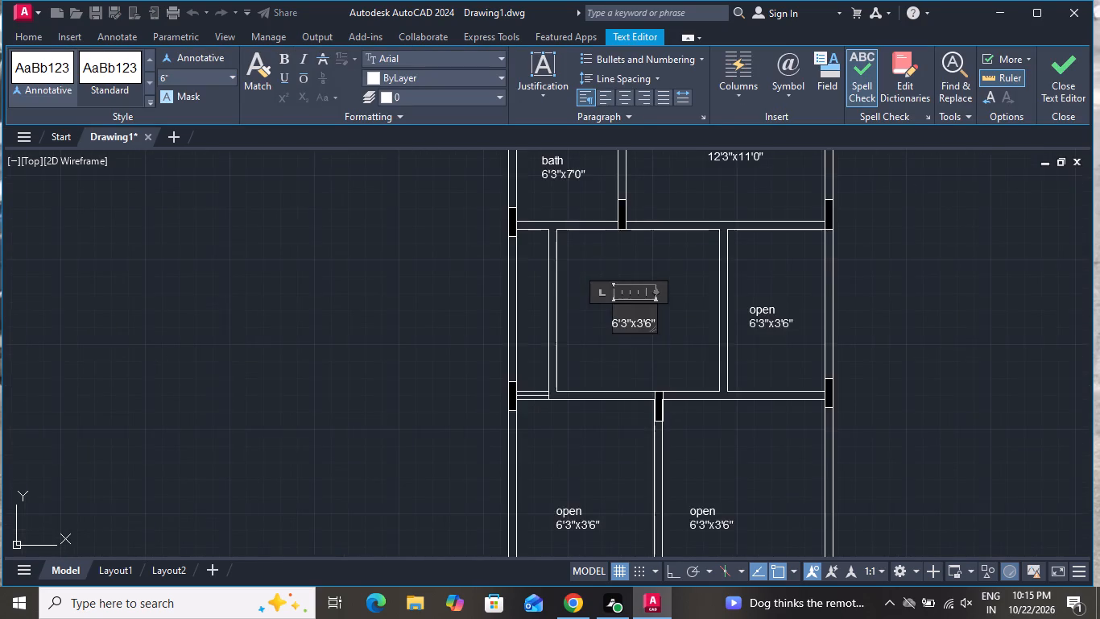
pyautogui.scroll(-1, 639, 309)
pyautogui.scroll(3, 644, 306)
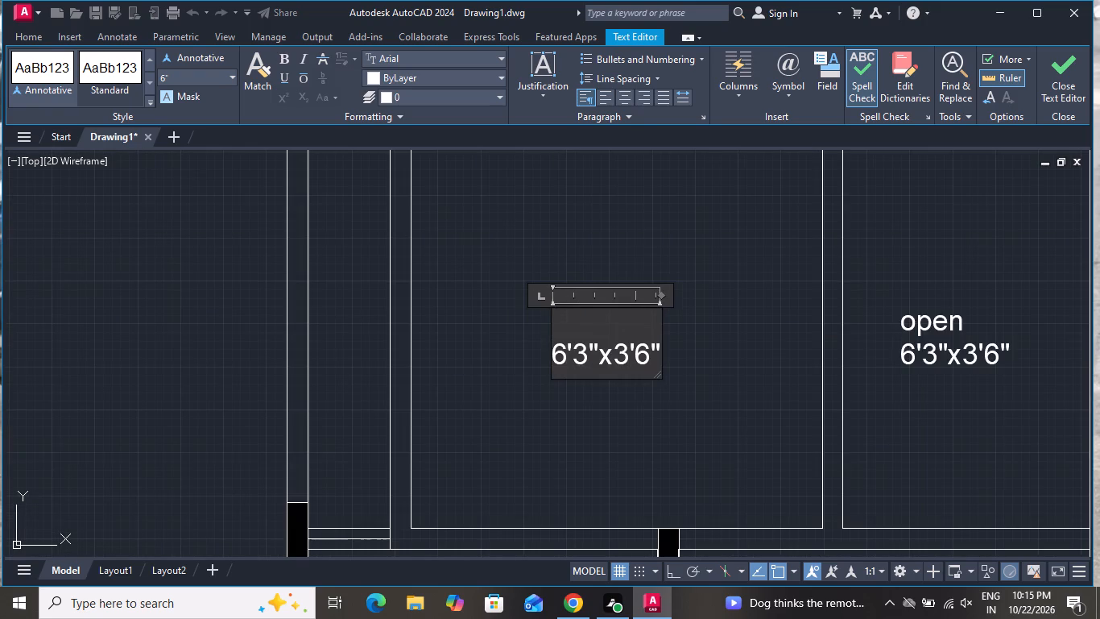
pyautogui.write('lo')
pyautogui.write('unge')
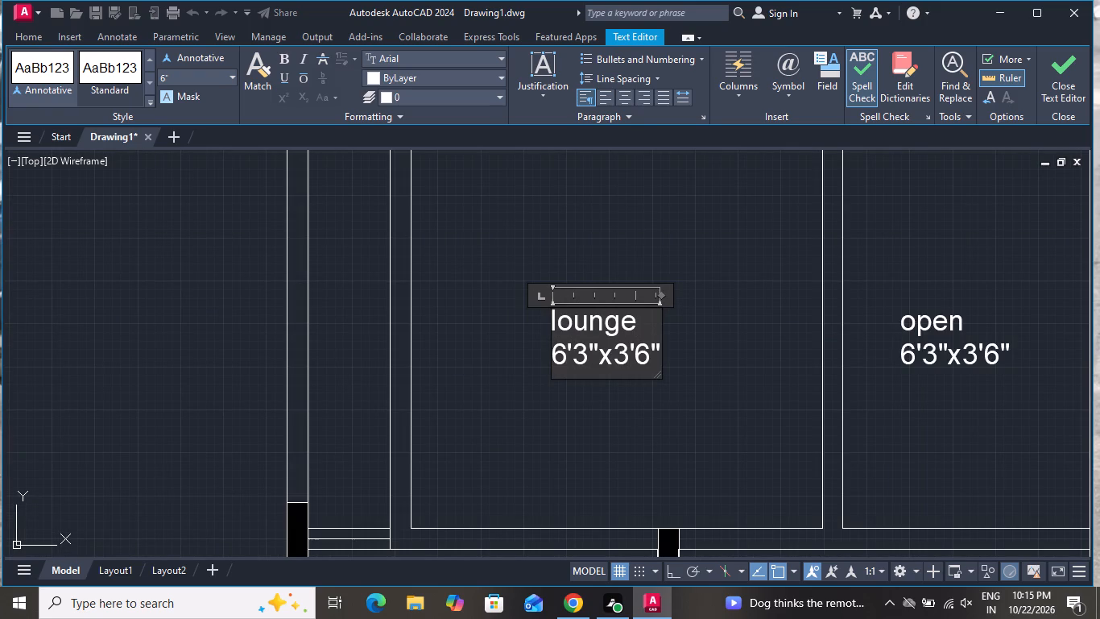
# Replace the size line in the lounge label with 10'0"x10'0" and finish editing the text.
pyautogui.click(656, 352)
pyautogui.press('BackSpace')
pyautogui.press('BackSpace')
pyautogui.press('BackSpace')
pyautogui.press('BackSpace')
pyautogui.press('BackSpace')
pyautogui.press('BackSpace')
pyautogui.press('BackSpace')
pyautogui.press('BackSpace')
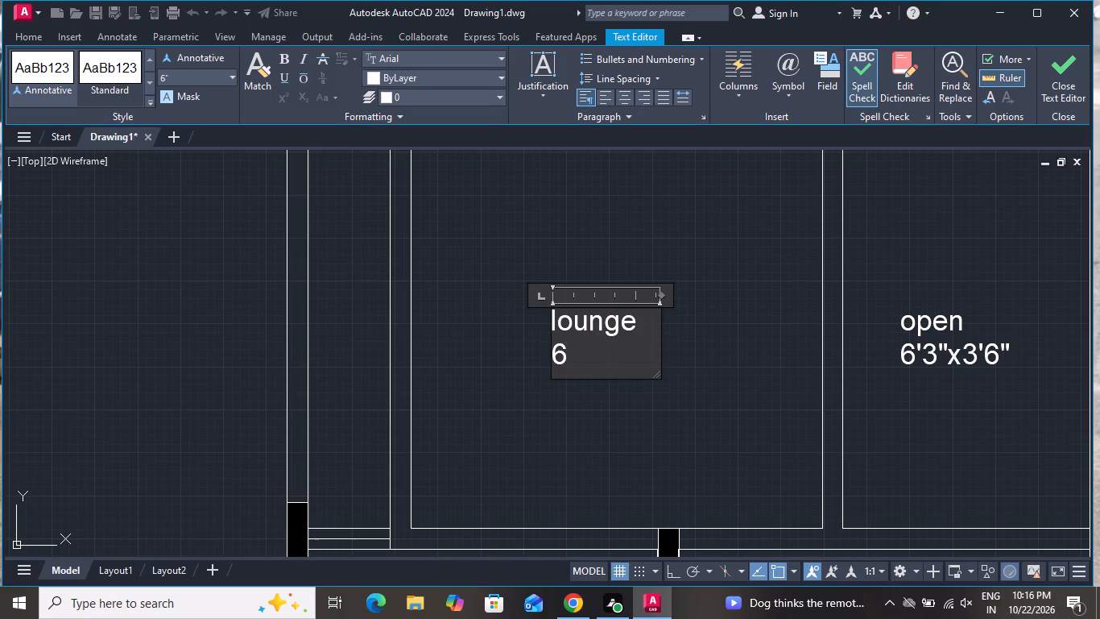
pyautogui.press('BackSpace')
pyautogui.write("10'0")
pyautogui.hotkey('shift', '"')
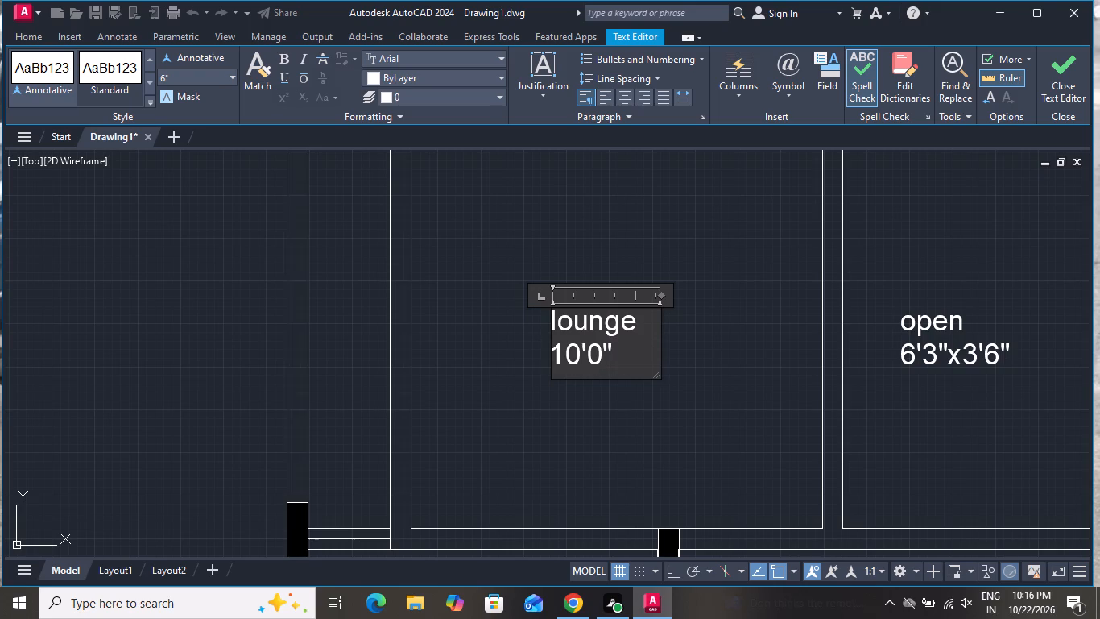
pyautogui.press('x')
pyautogui.write('10')
pyautogui.write("'0")
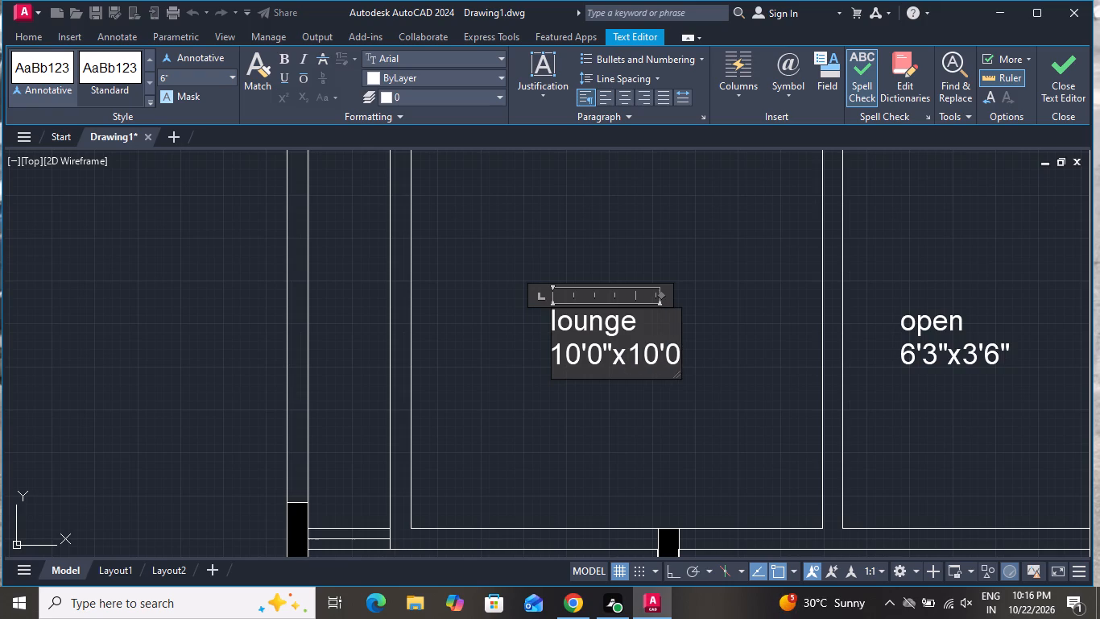
pyautogui.hotkey('shift', '"')
pyautogui.click(627, 484)
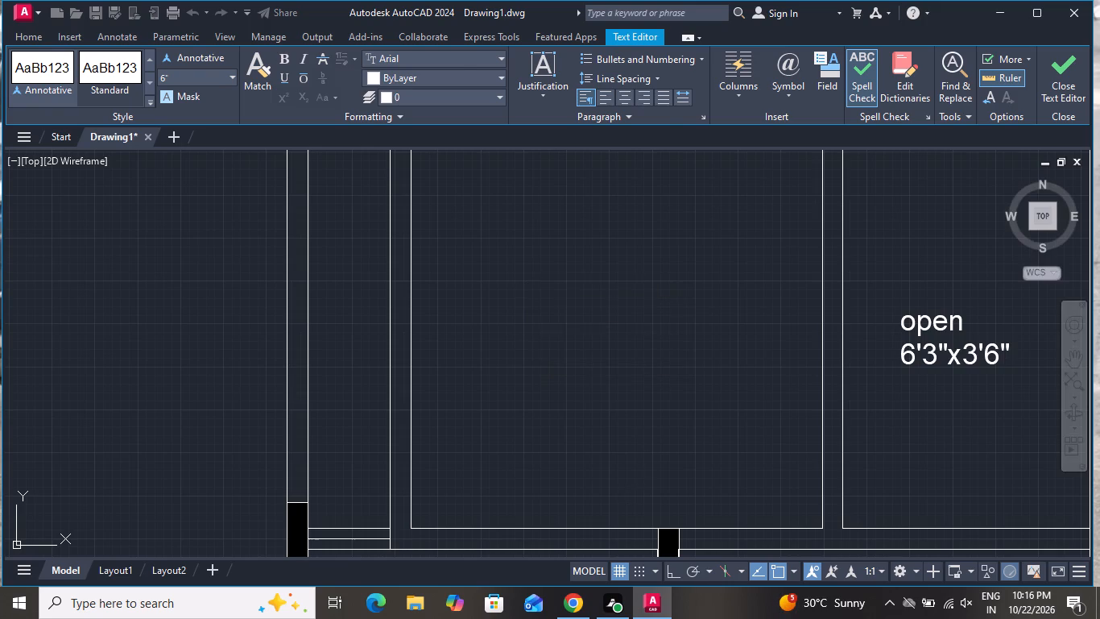
# Change the first line of the label in the room beside the lounge to "kitchen".
pyautogui.scroll(-2, 597, 388)
pyautogui.scroll(3, 733, 393)
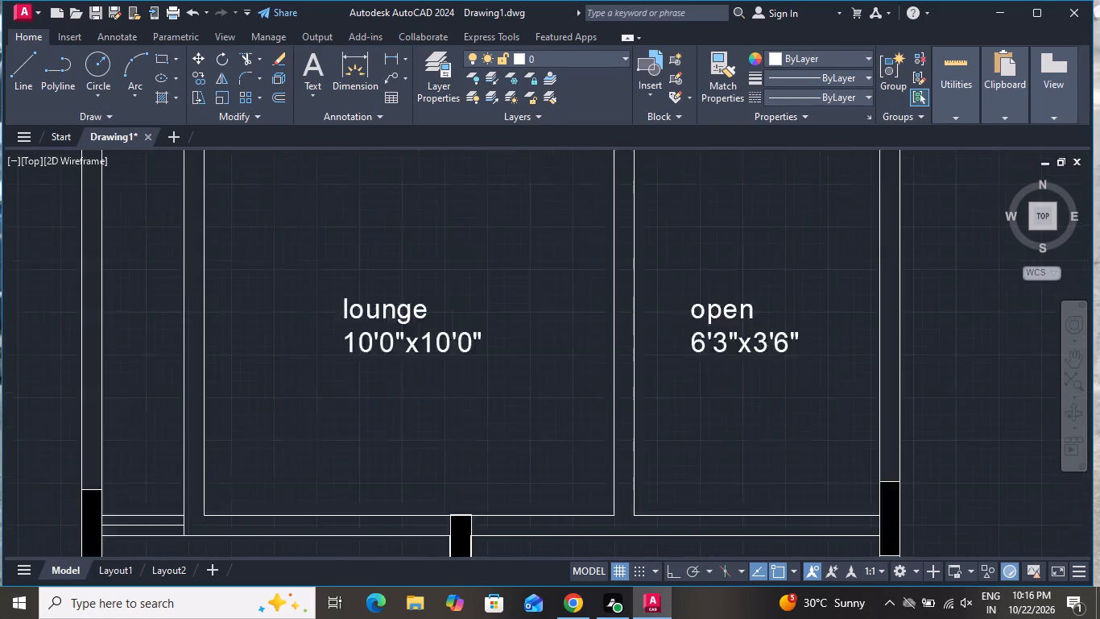
pyautogui.doubleClick(759, 260)
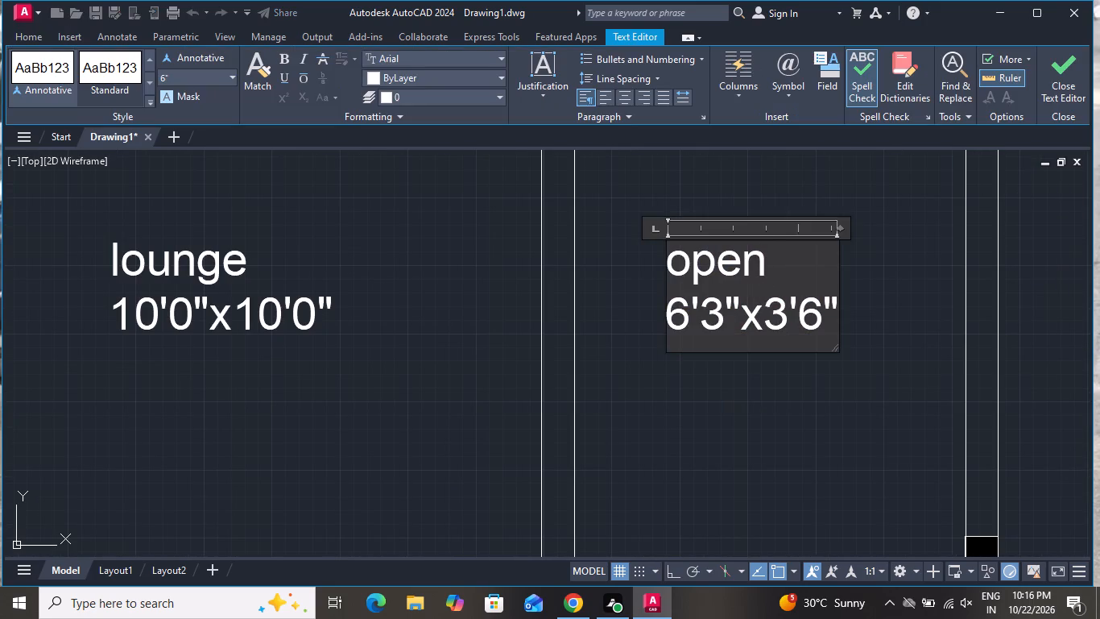
pyautogui.press('BackSpace')
pyautogui.press('BackSpace')
pyautogui.press('BackSpace')
pyautogui.press('BackSpace')
pyautogui.press('BackSpace')
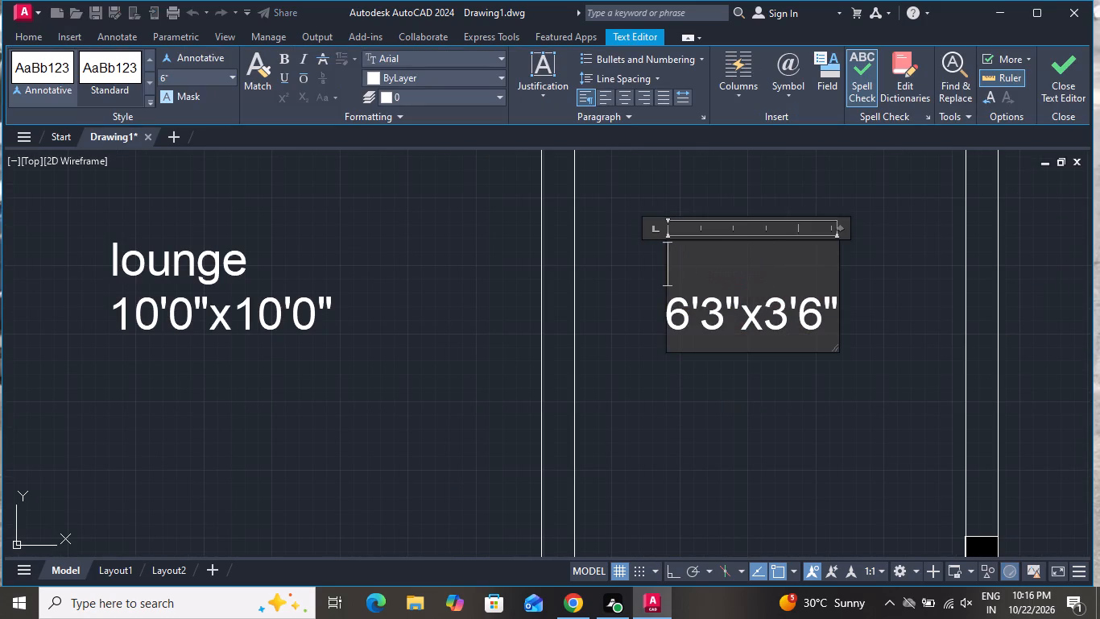
pyautogui.write('kitchen')
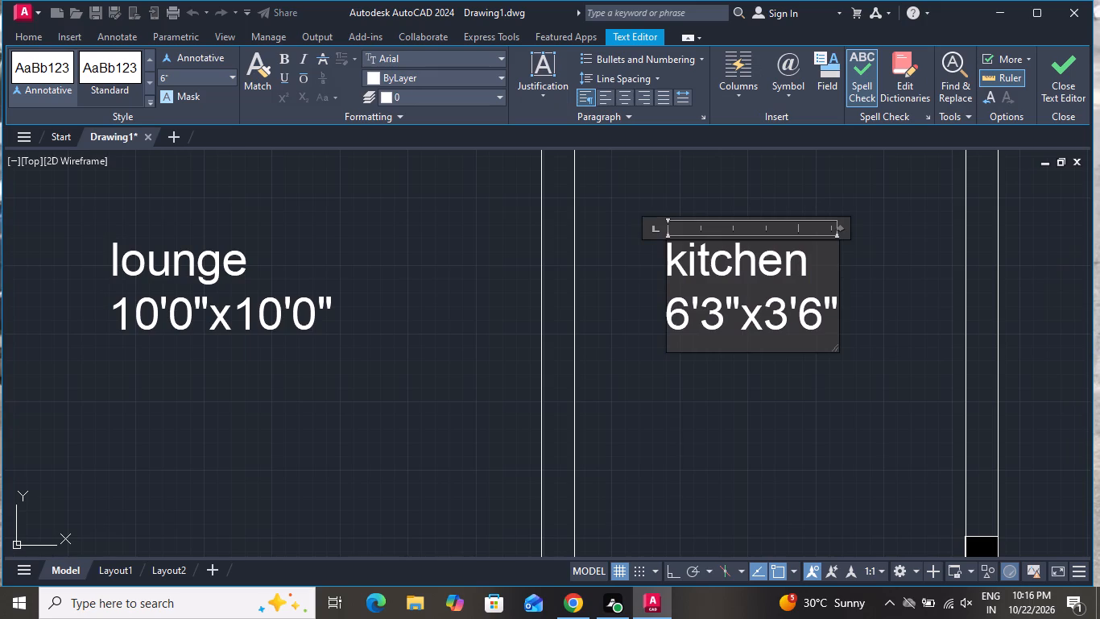
# Replace the size line in the kitchen label with 6'0"x10'0" and finish editing the text.
pyautogui.click(835, 314)
pyautogui.press('BackSpace')
pyautogui.press('BackSpace')
pyautogui.press('BackSpace')
pyautogui.press('BackSpace')
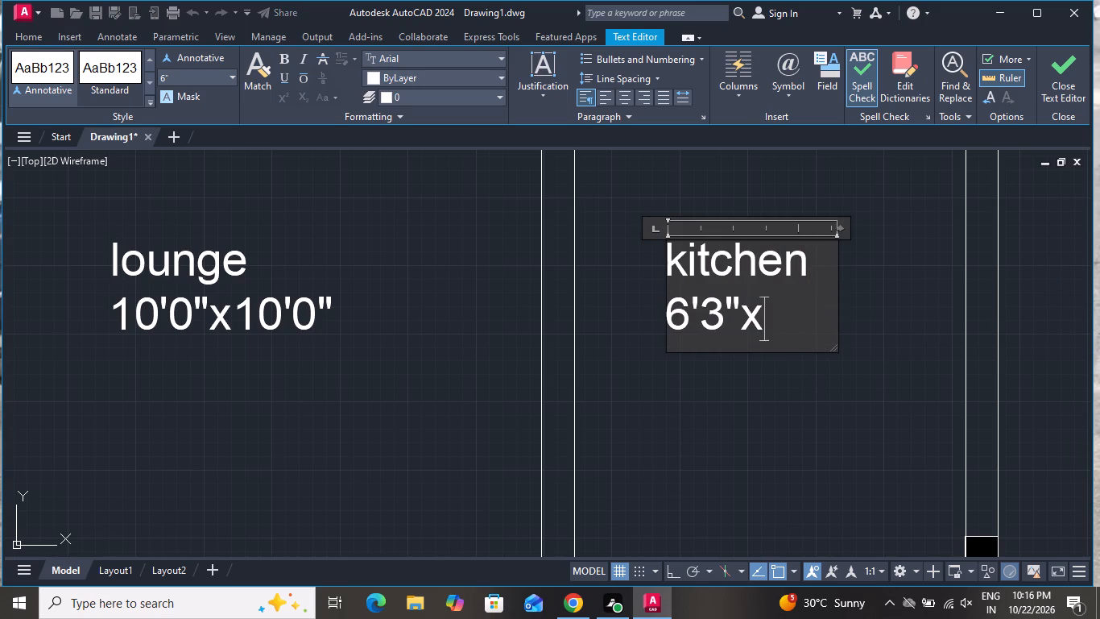
pyautogui.press('BackSpace')
pyautogui.press('BackSpace')
pyautogui.press('BackSpace')
pyautogui.press('BackSpace')
pyautogui.press('BackSpace')
pyautogui.press('BackSpace')
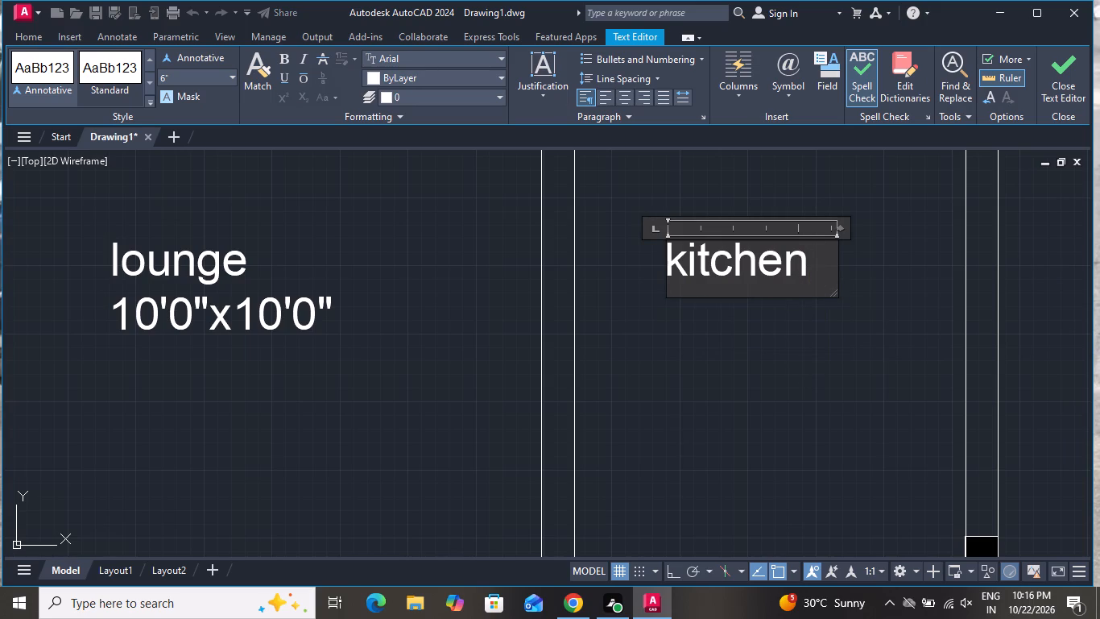
pyautogui.write("6'")
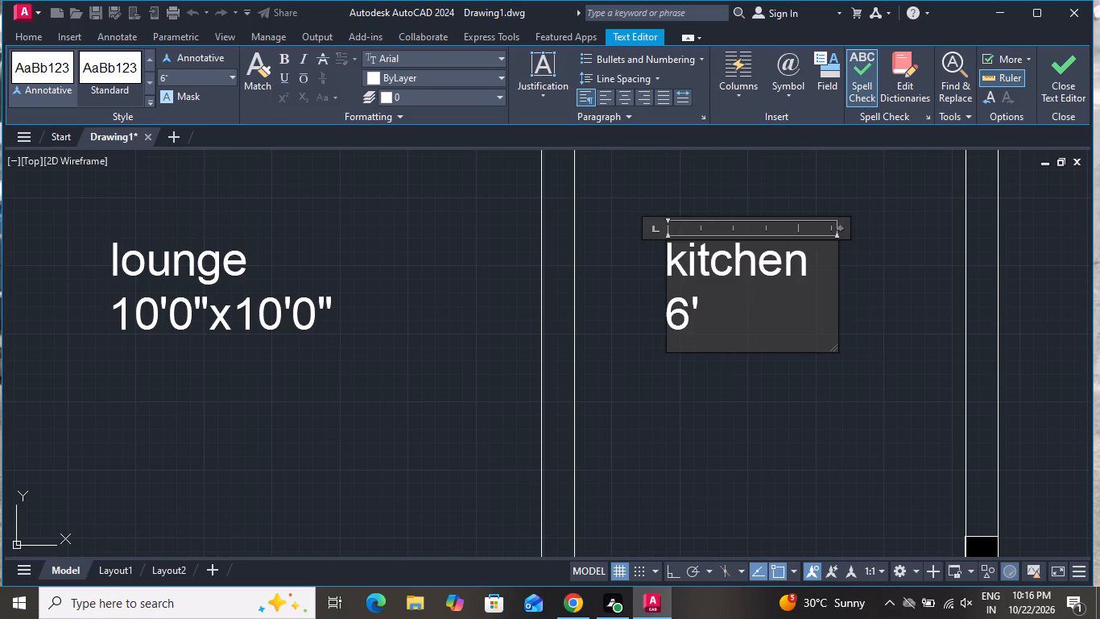
pyautogui.press('0')
pyautogui.hotkey('shift', '"')
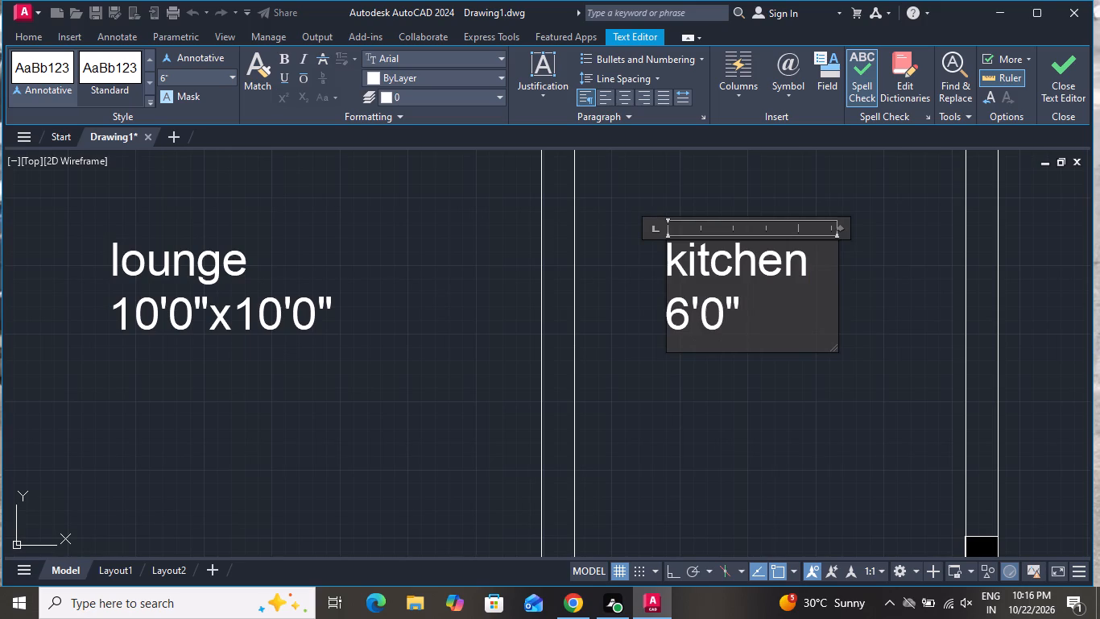
pyautogui.press('x')
pyautogui.write('10')
pyautogui.write("'0")
pyautogui.hotkey('shift', '"')
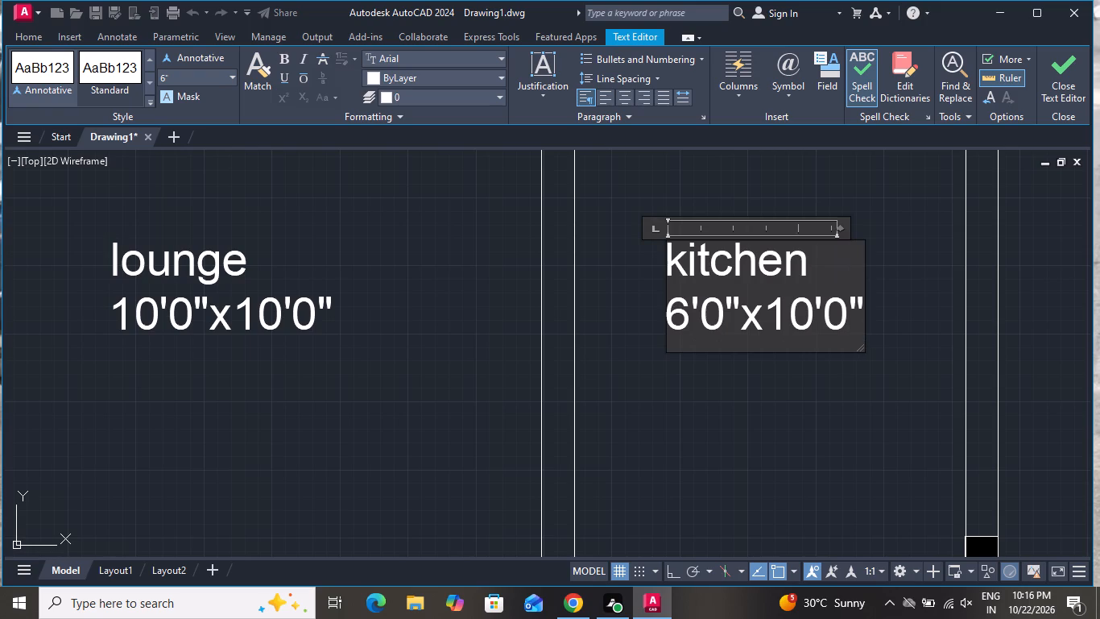
pyautogui.click(796, 460)
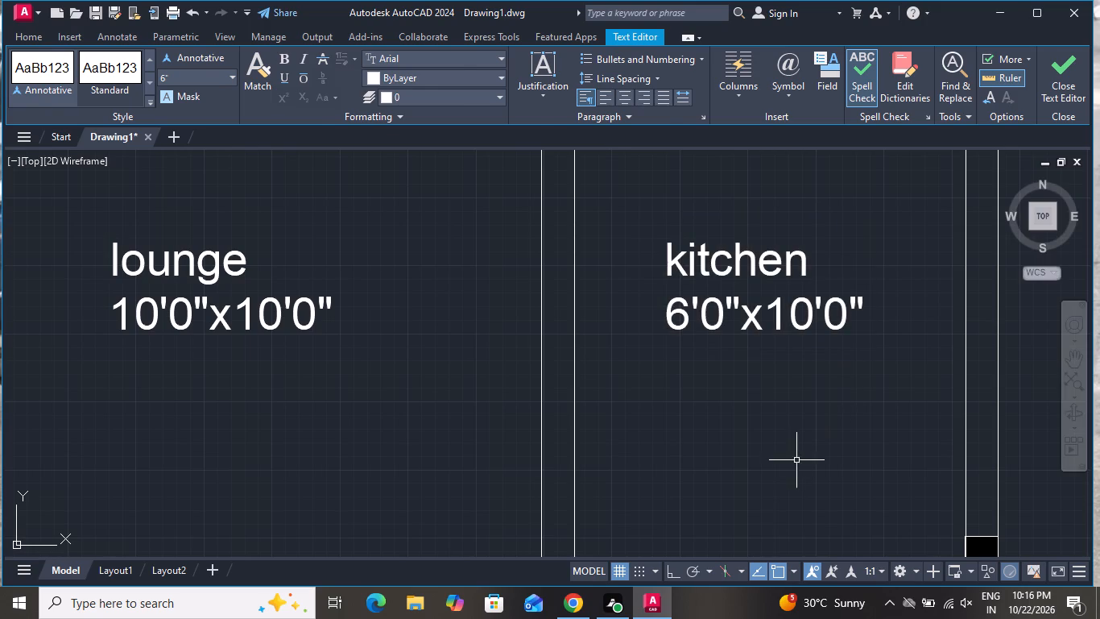
# Change the first line of the label in the bottom-left room of the plan to "room".
pyautogui.scroll(-4, 744, 387)
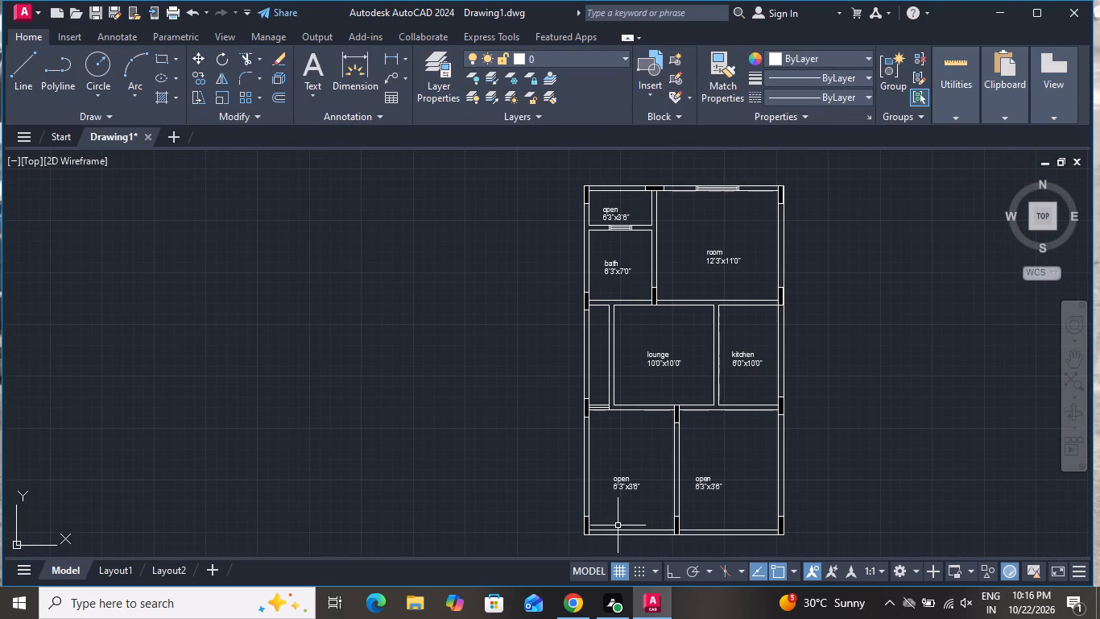
pyautogui.scroll(2, 613, 480)
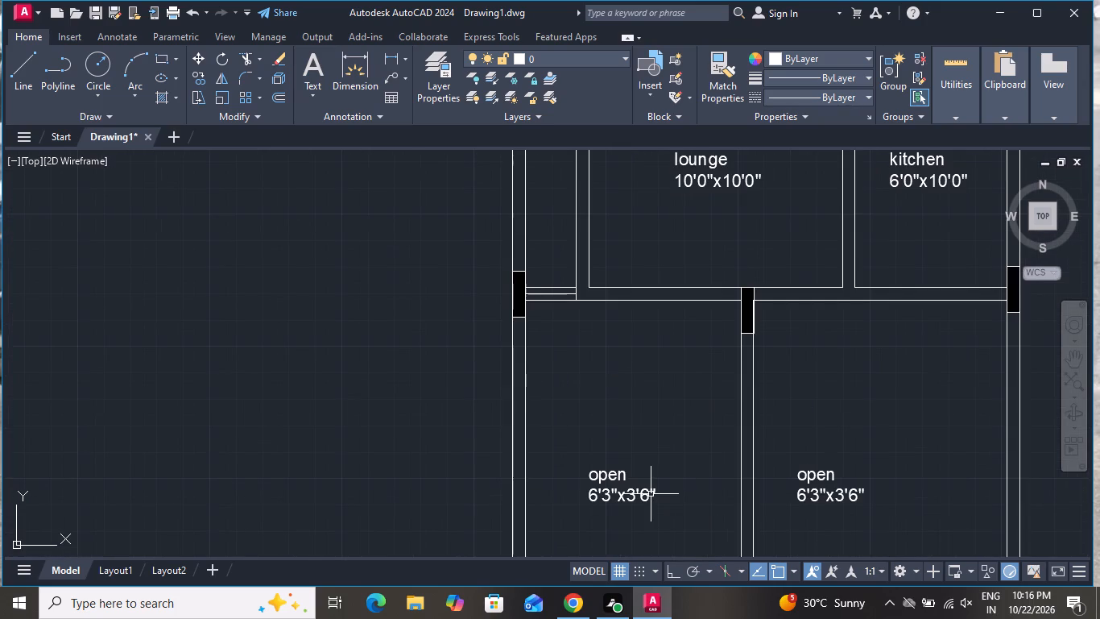
pyautogui.doubleClick(650, 496)
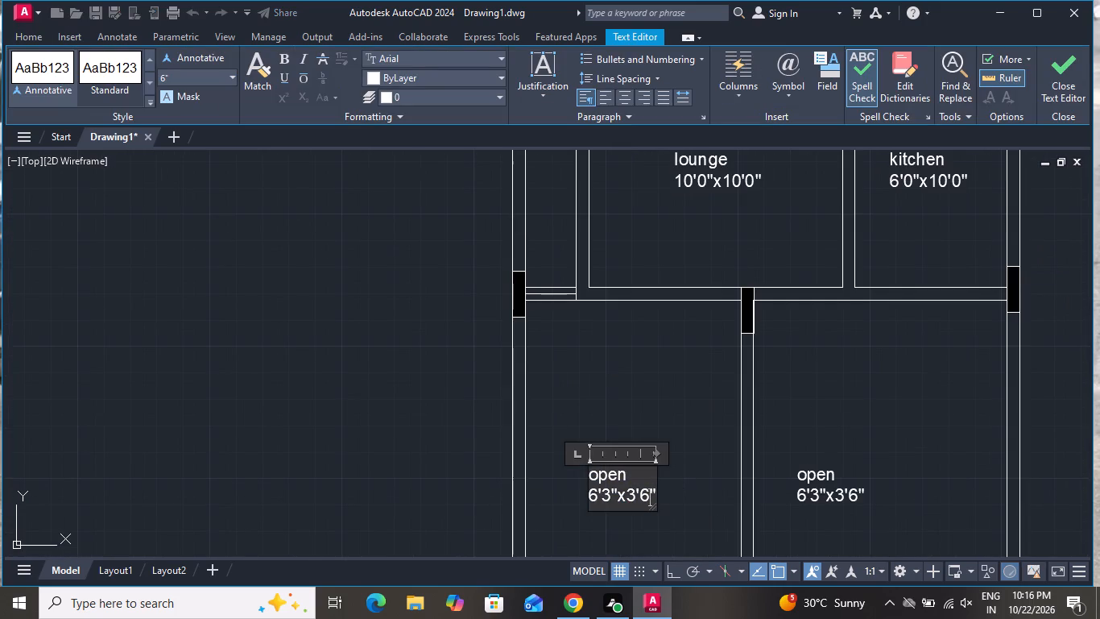
pyautogui.click(649, 479)
pyautogui.press('BackSpace')
pyautogui.press('BackSpace')
pyautogui.press('BackSpace')
pyautogui.press('BackSpace')
pyautogui.press('BackSpace')
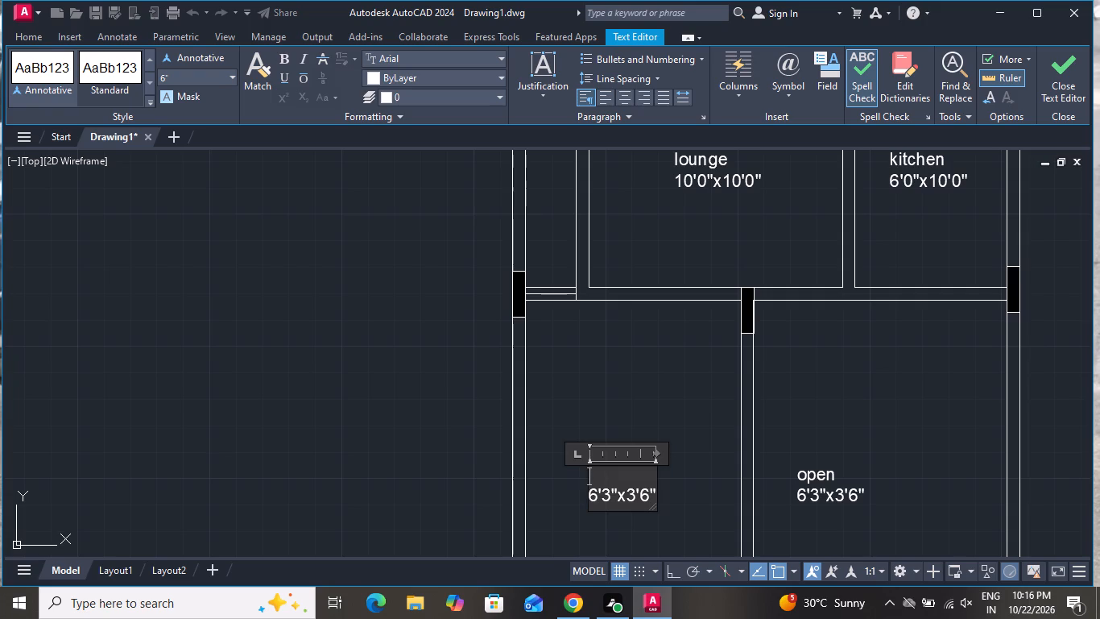
pyautogui.write('room')
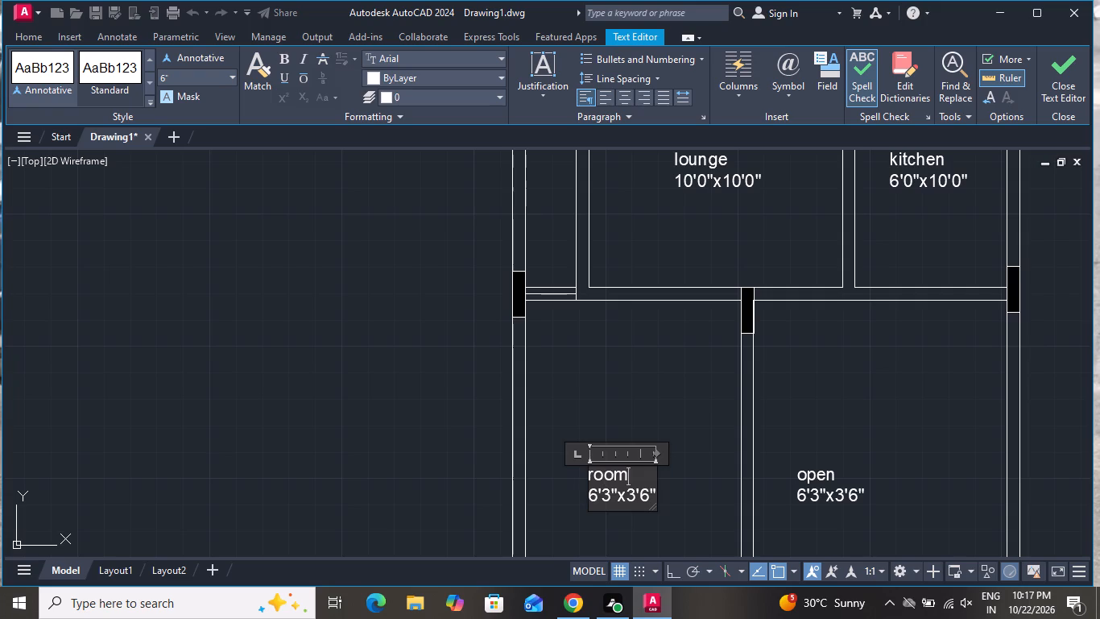
# Clear the bottom-left room's label, re-enter it as "room" with 8'6"x13'0" on the second line, and finish editing.
pyautogui.click(651, 492)
pyautogui.press('BackSpace')
pyautogui.press('BackSpace')
pyautogui.press('BackSpace')
pyautogui.press('BackSpace')
pyautogui.press('BackSpace')
pyautogui.press('BackSpace')
pyautogui.press('BackSpace')
pyautogui.press('BackSpace')
pyautogui.press('BackSpace')
pyautogui.press('BackSpace')
pyautogui.press('BackSpace')
pyautogui.press('BackSpace')
pyautogui.press('BackSpace')
pyautogui.press('BackSpace')
pyautogui.press('BackSpace')
pyautogui.press('BackSpace')
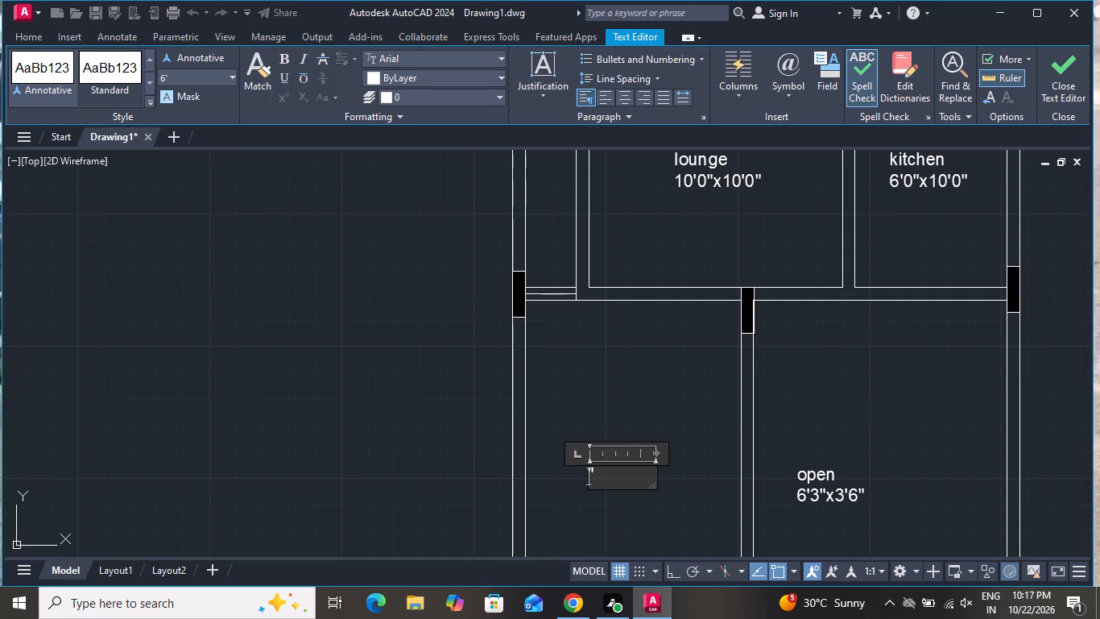
pyautogui.click(634, 471)
pyautogui.press('BackSpace')
pyautogui.write('room')
pyautogui.press('Return')
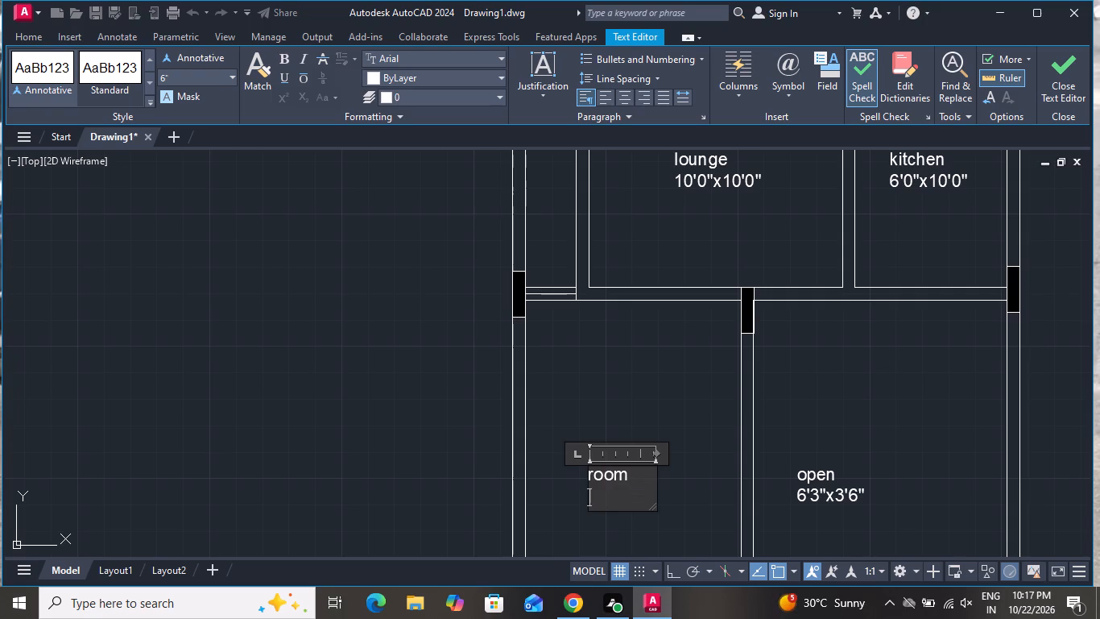
pyautogui.write("8'")
pyautogui.press('6')
pyautogui.hotkey('shift', '"')
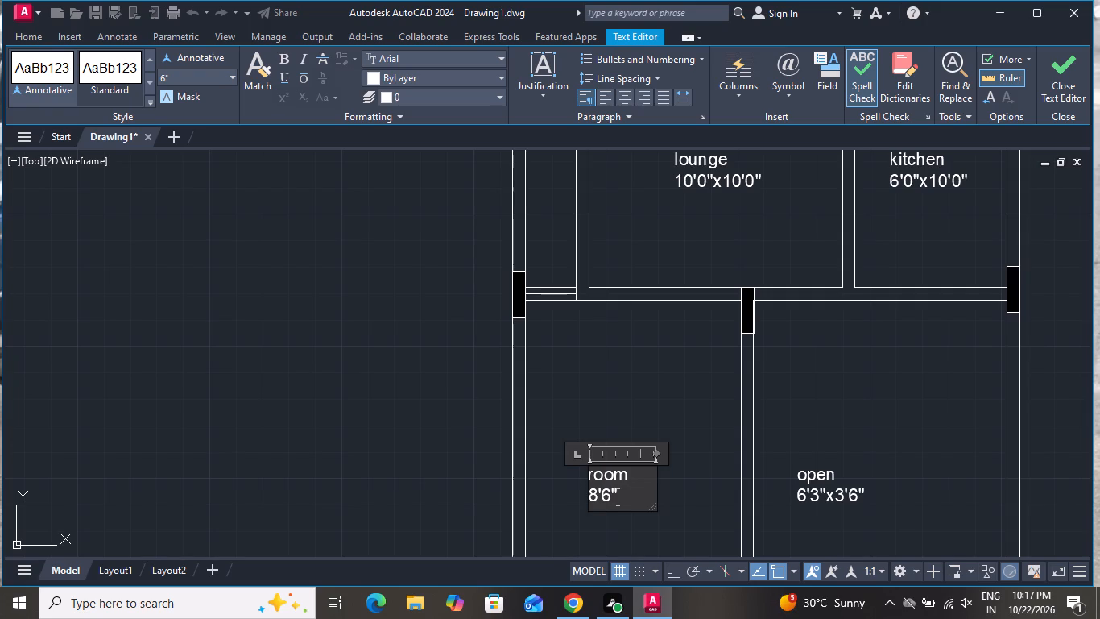
pyautogui.press('x')
pyautogui.write("13'0")
pyautogui.hotkey('shift', '"')
pyautogui.click(881, 412)
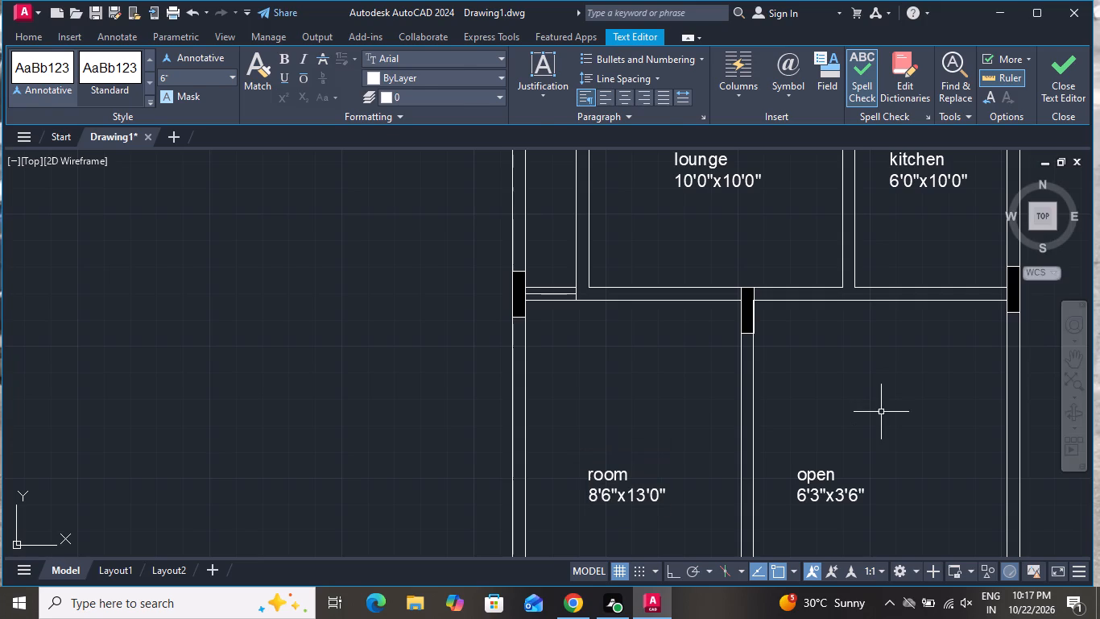
# Change the first line of the label in the bottom-right room of the plan to "porch".
pyautogui.scroll(-1, 863, 413)
pyautogui.scroll(2, 850, 481)
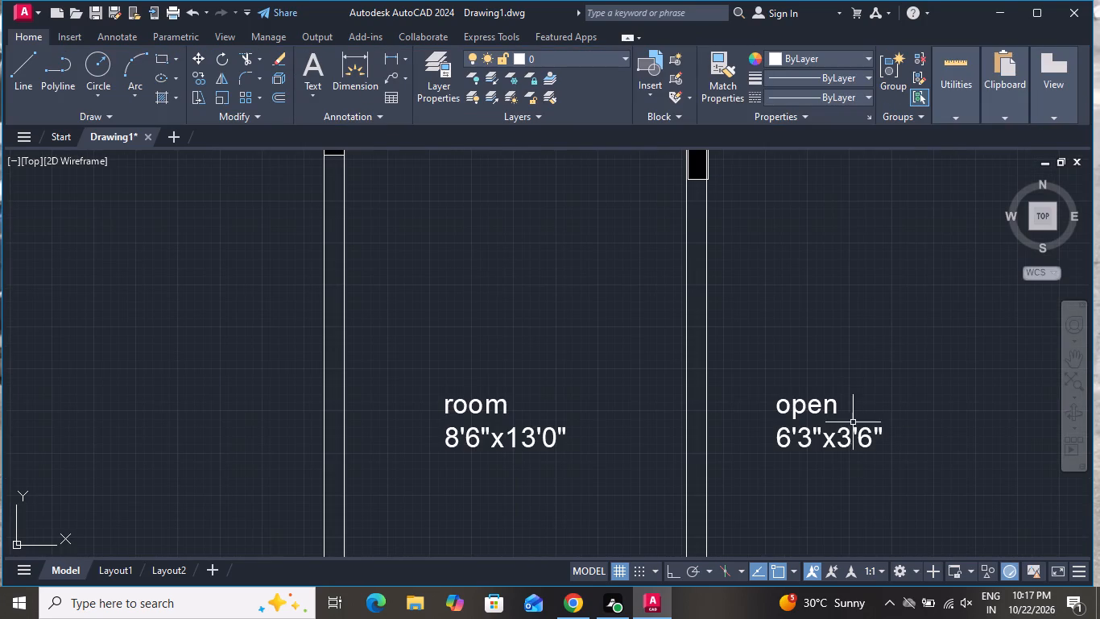
pyautogui.doubleClick(834, 406)
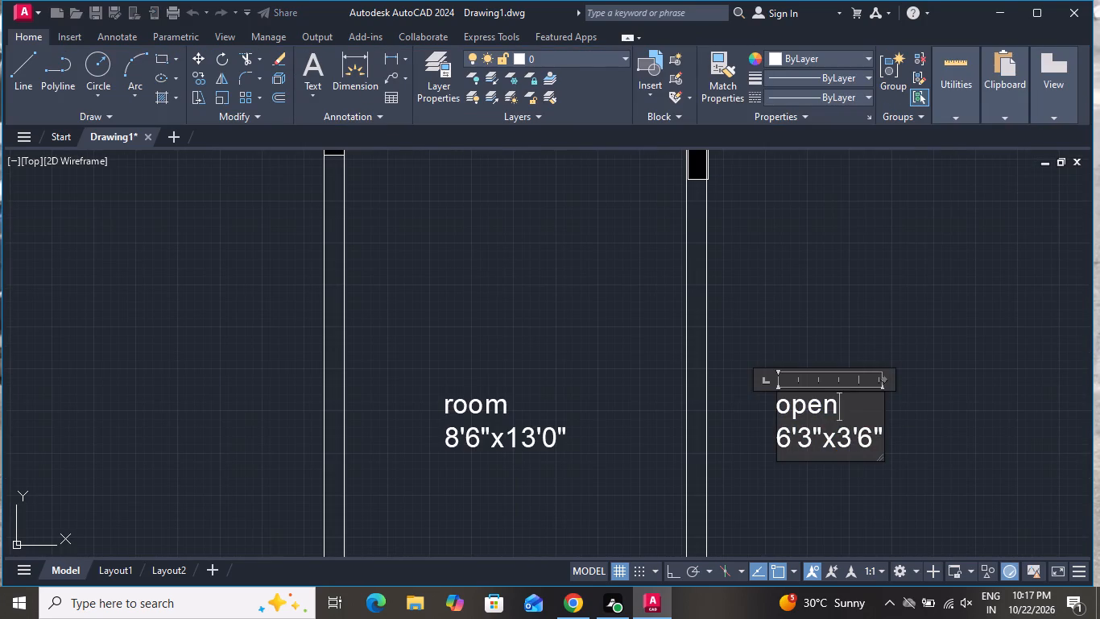
pyautogui.press('BackSpace')
pyautogui.press('BackSpace')
pyautogui.press('BackSpace')
pyautogui.press('BackSpace')
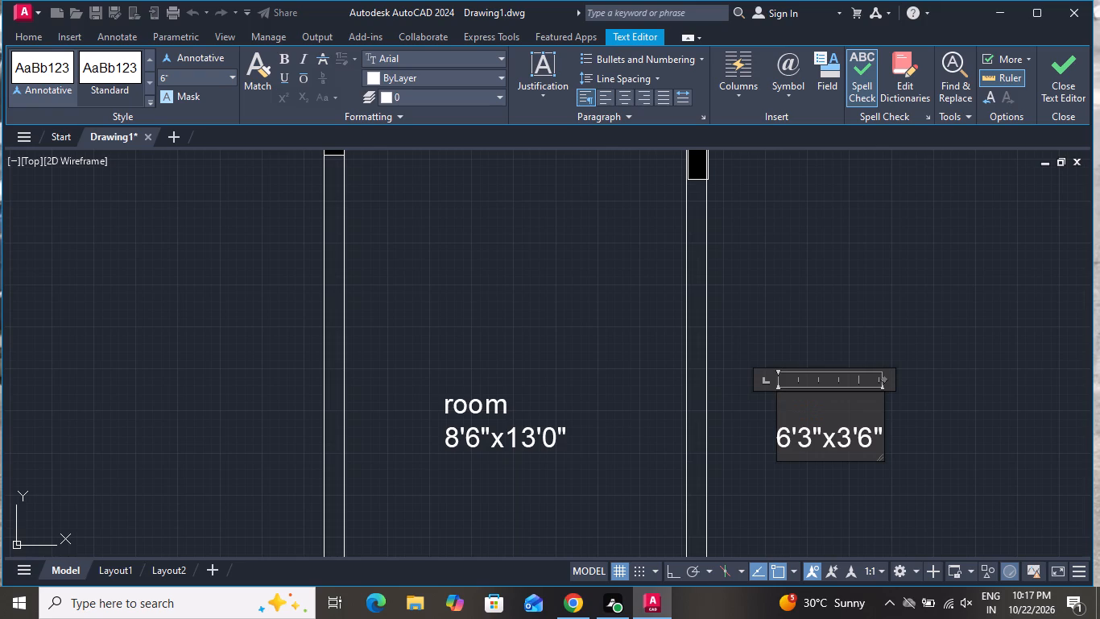
pyautogui.write('porch')
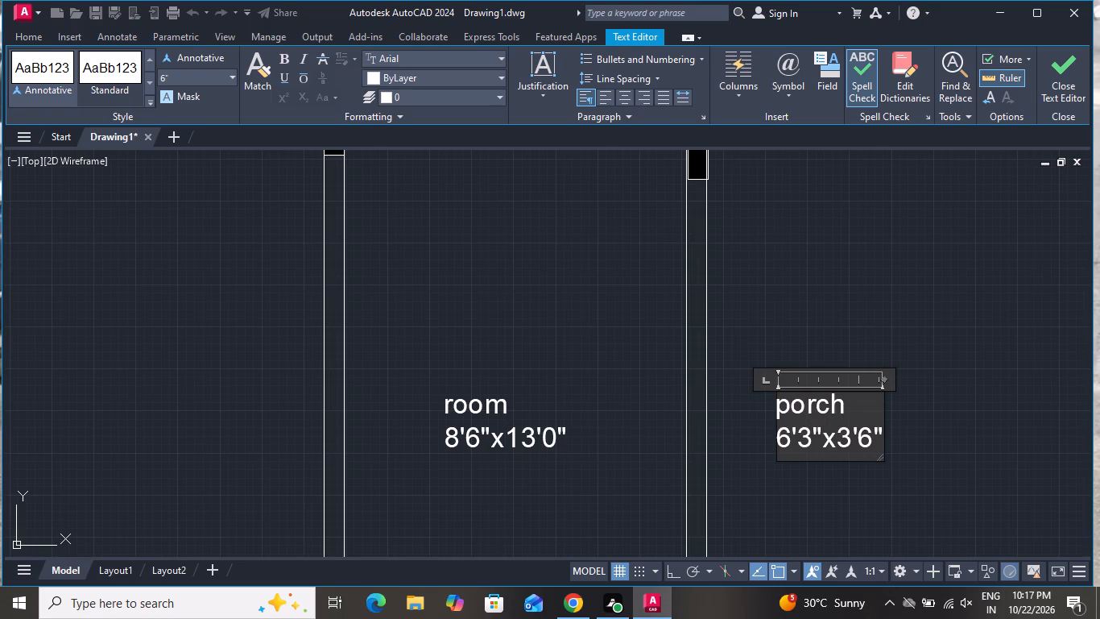
# Clear the size line in the porch label, enter 10'0"x as the start of the new size, and finish editing.
pyautogui.click(875, 438)
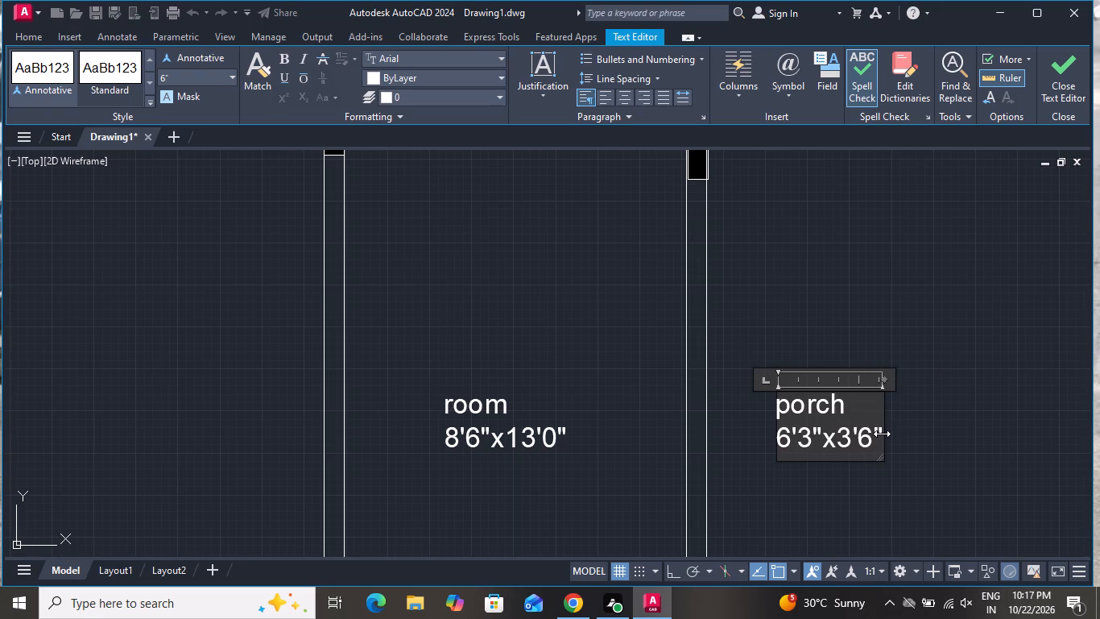
pyautogui.click(882, 434)
pyautogui.click(879, 446)
pyautogui.press('BackSpace')
pyautogui.press('BackSpace')
pyautogui.press('BackSpace')
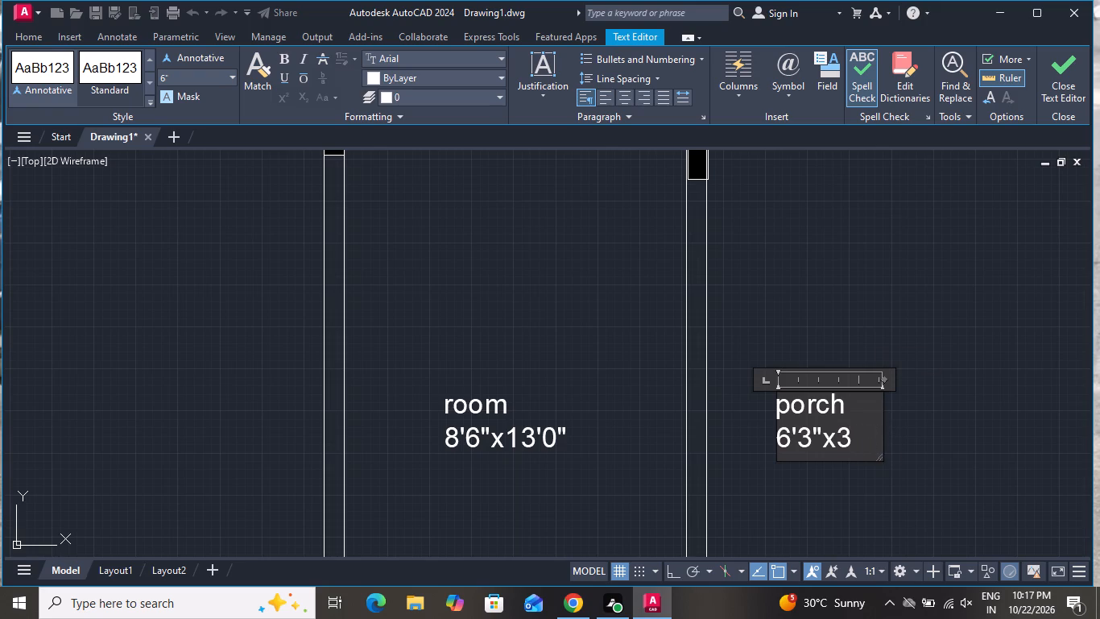
pyautogui.press('BackSpace')
pyautogui.press('BackSpace')
pyautogui.press('BackSpace')
pyautogui.press('BackSpace')
pyautogui.press('BackSpace')
pyautogui.press('BackSpace')
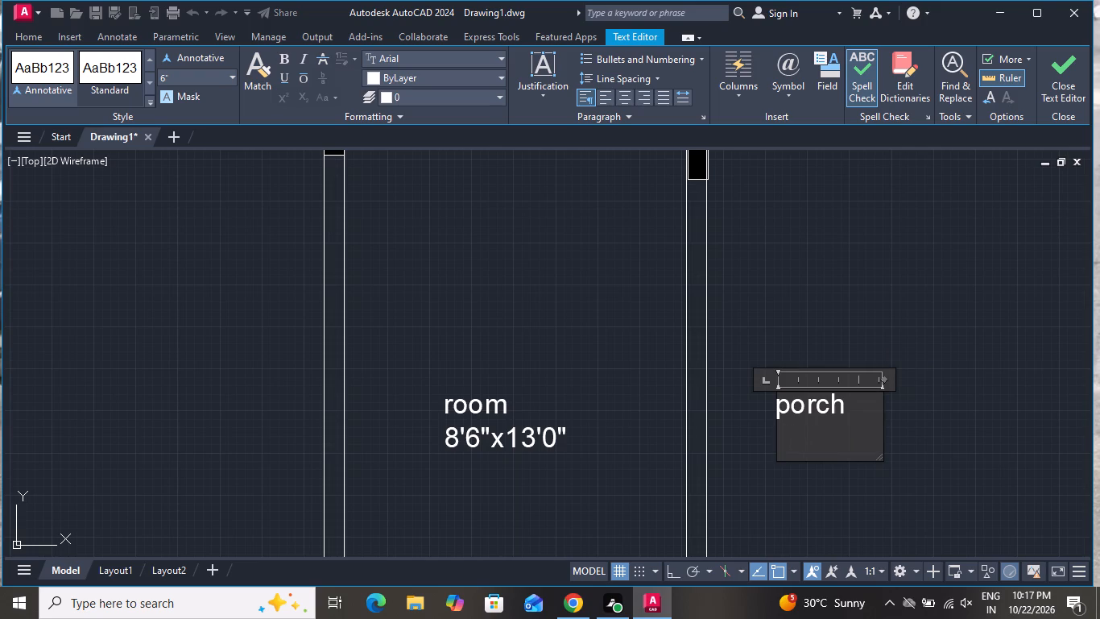
pyautogui.write('10')
pyautogui.press("'")
pyautogui.press('0')
pyautogui.hotkey('shift', '"')
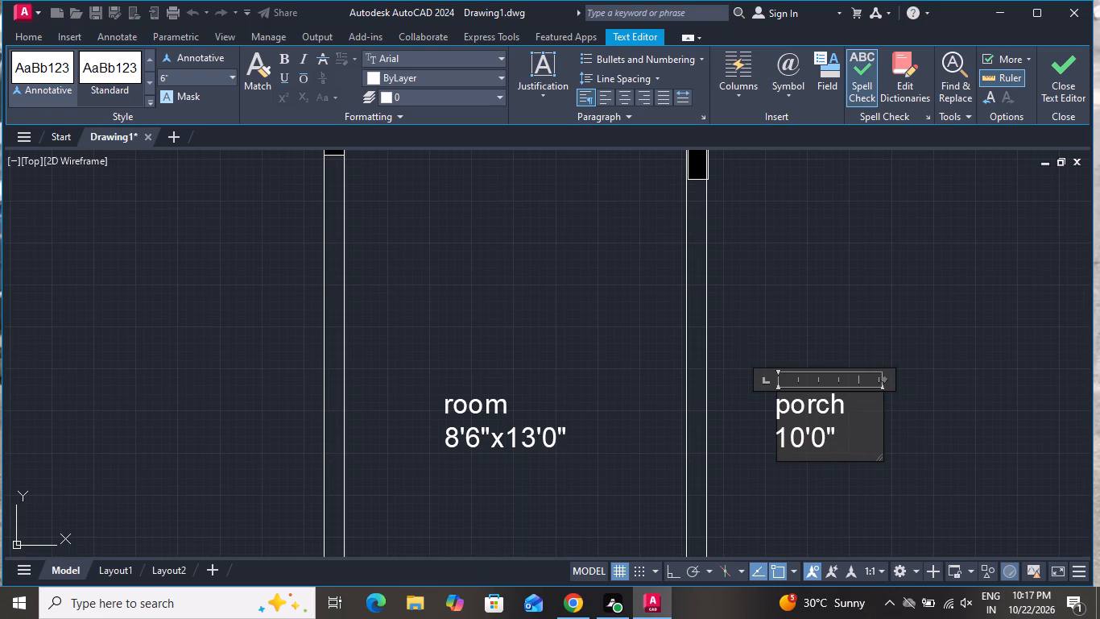
pyautogui.press('x')
pyautogui.scroll(-4, 711, 364)
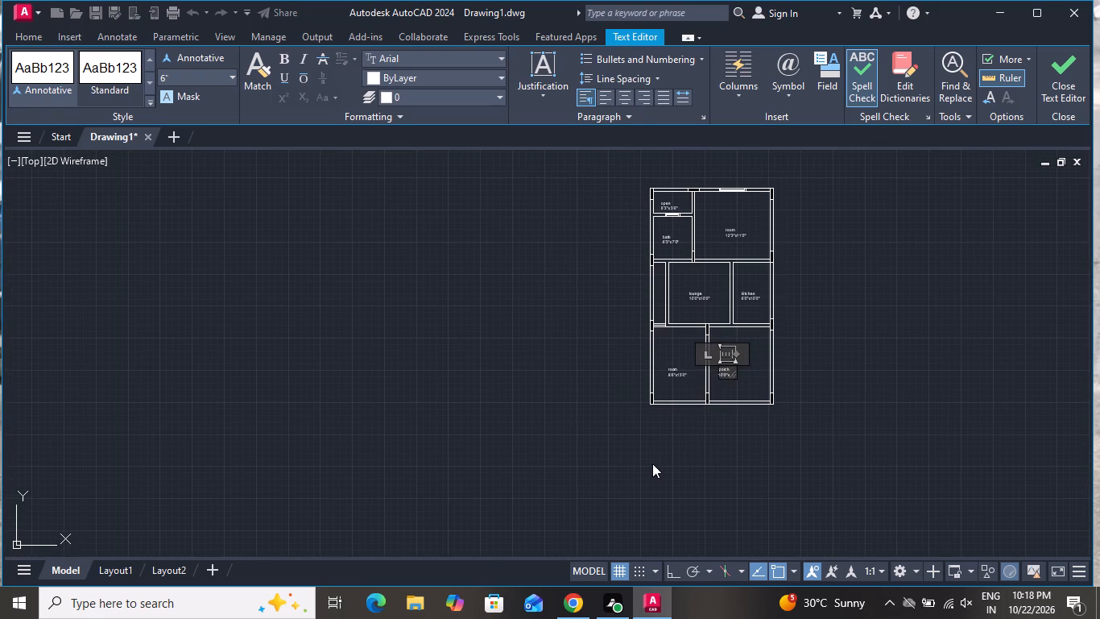
pyautogui.press('space')
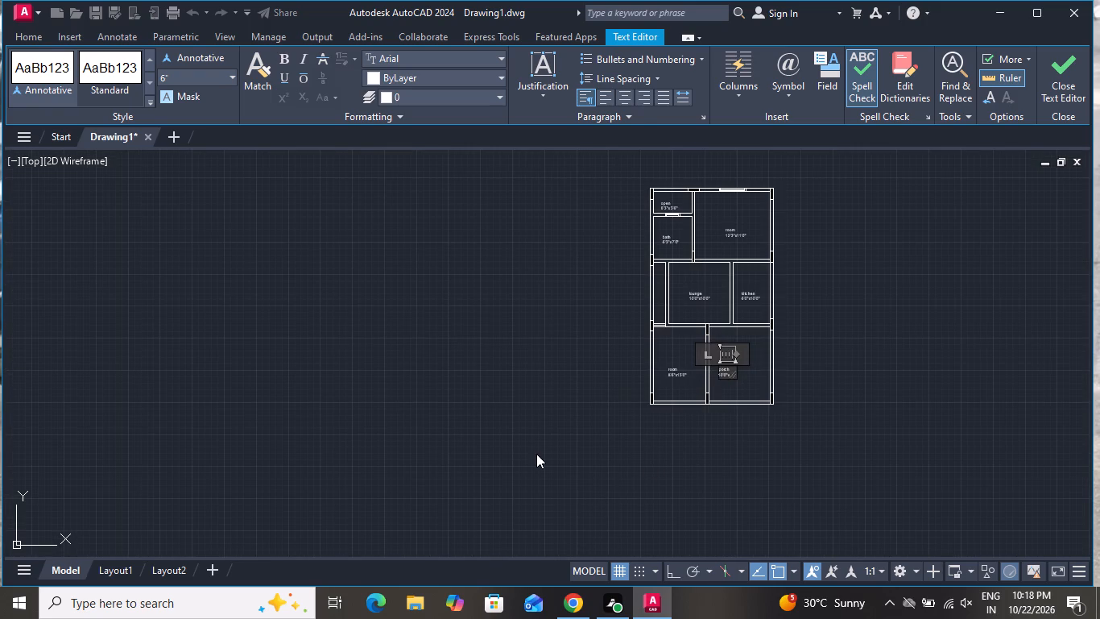
pyautogui.click(543, 452)
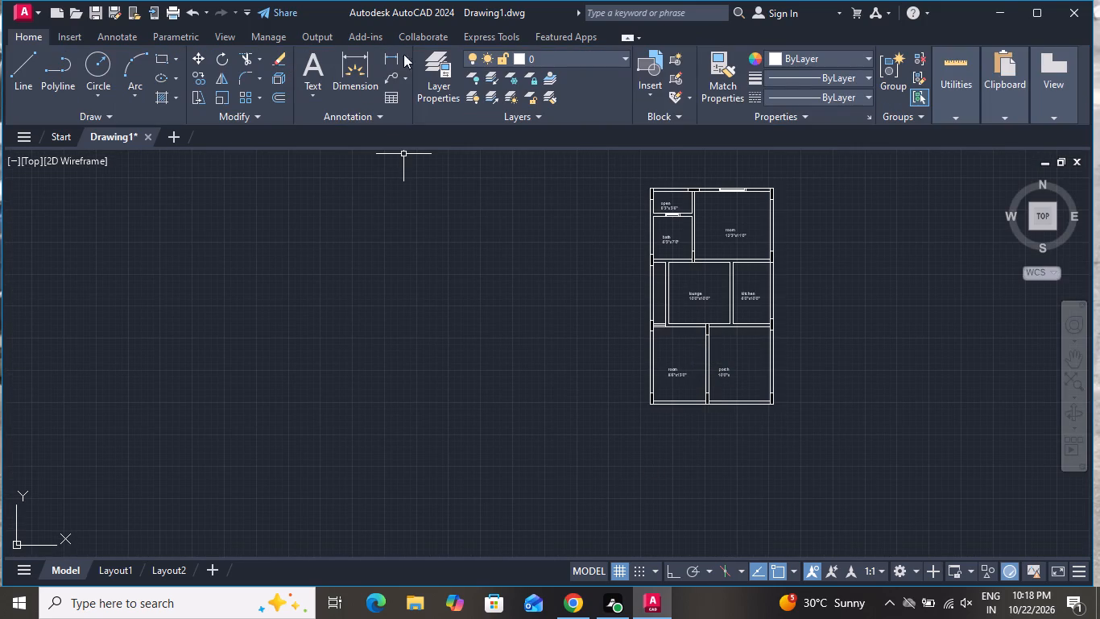
# Add a linear dimension between the porch's upper and lower inner corners along its outer side wall, placed inside the porch, and read it.
pyautogui.click(391, 62)
pyautogui.scroll(3, 787, 364)
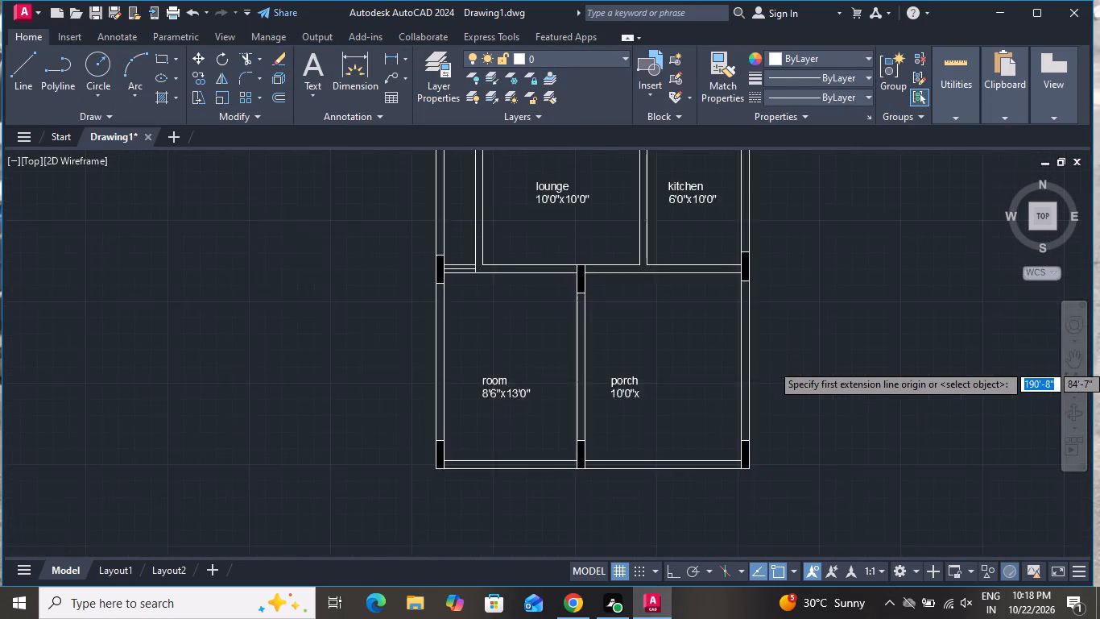
pyautogui.click(713, 223)
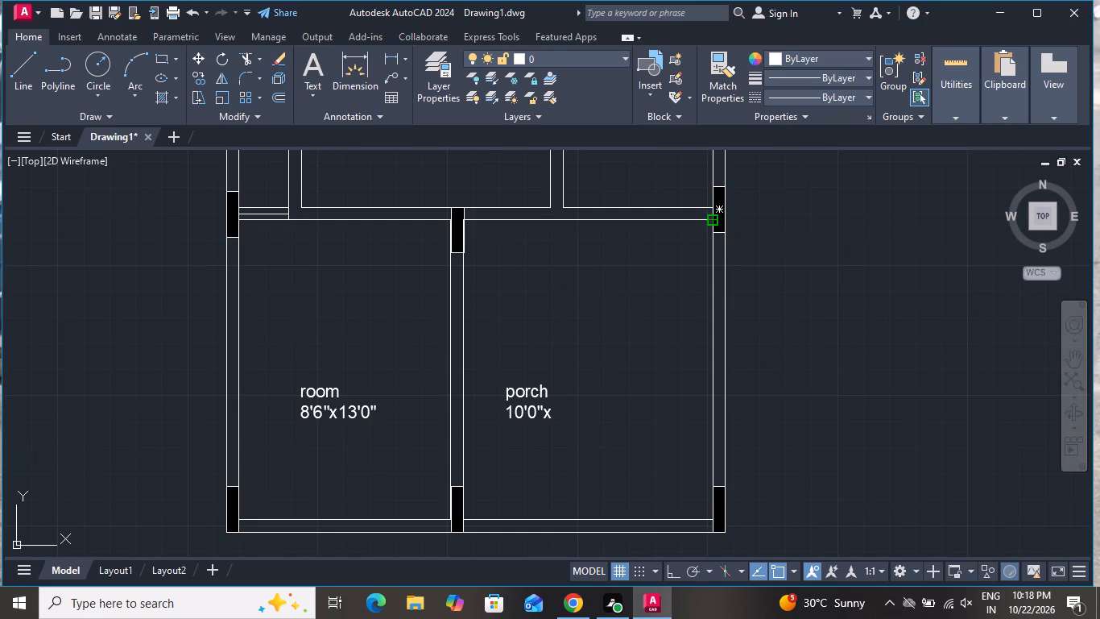
pyautogui.click(710, 522)
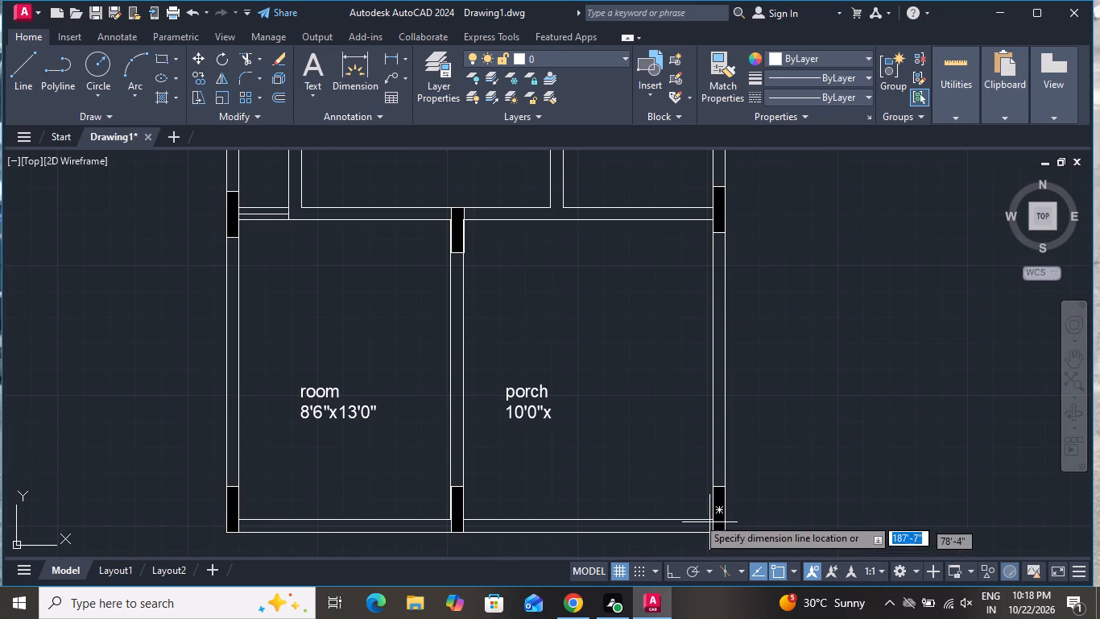
pyautogui.click(678, 501)
pyautogui.scroll(9, 675, 371)
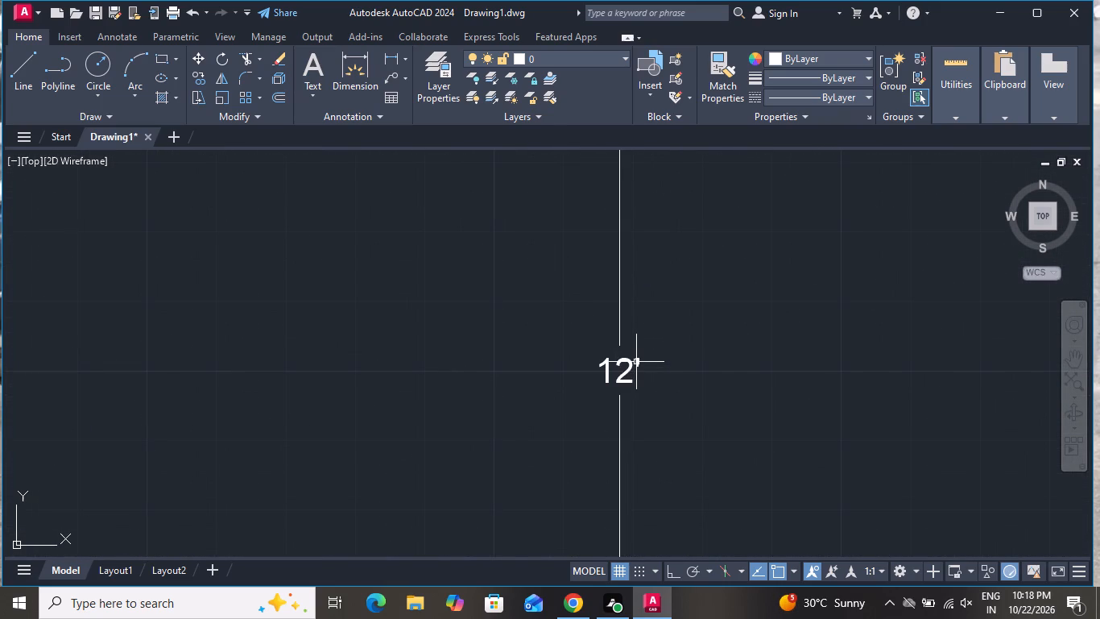
# Complete the size line in the porch label as 10'0"x12'0" and finish editing the text.
pyautogui.scroll(-3, 636, 362)
pyautogui.scroll(-5, 703, 344)
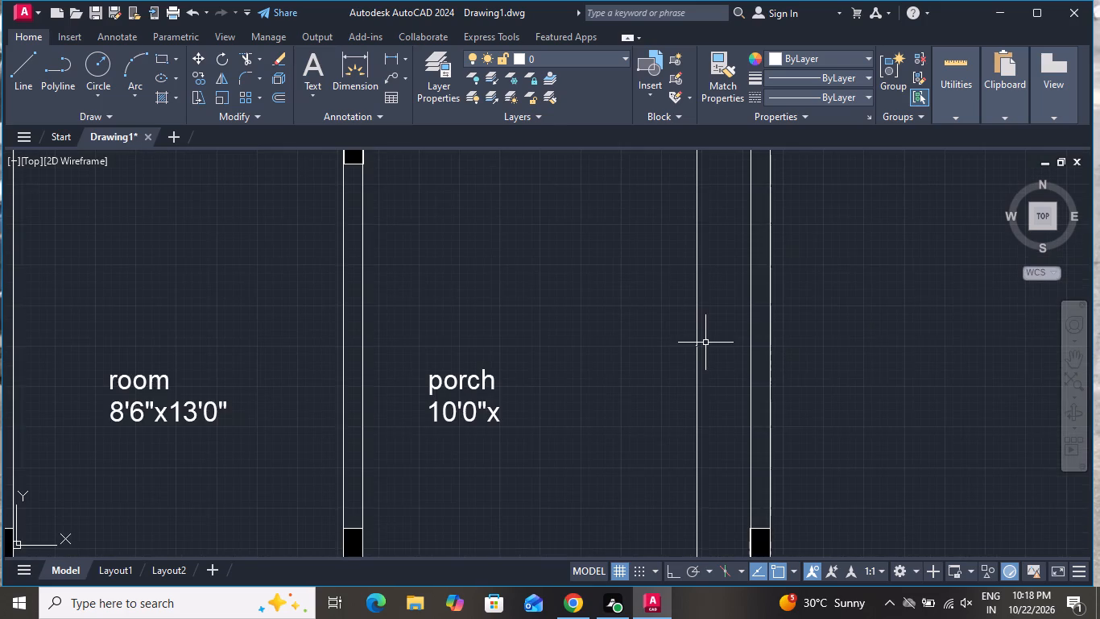
pyautogui.scroll(-2, 666, 402)
pyautogui.scroll(5, 594, 418)
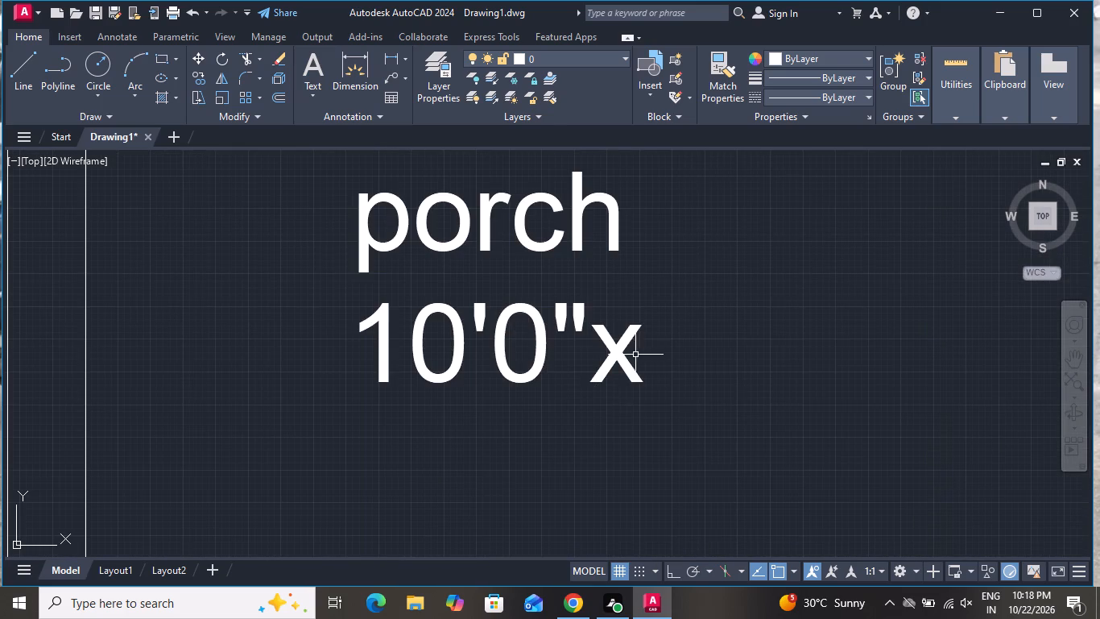
pyautogui.doubleClick(624, 369)
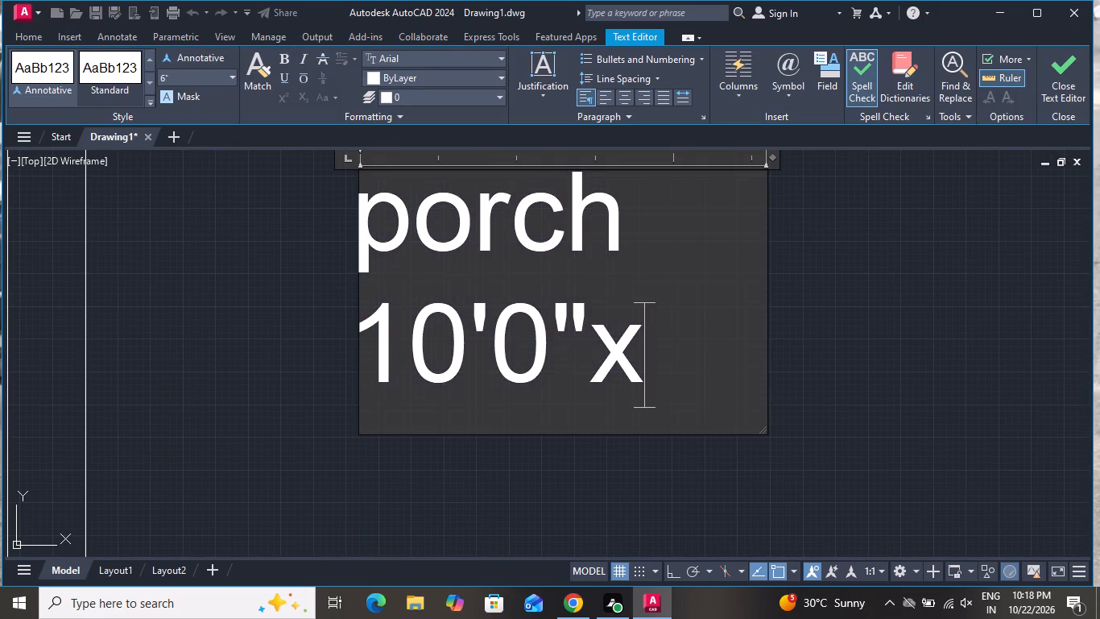
pyautogui.write("12'")
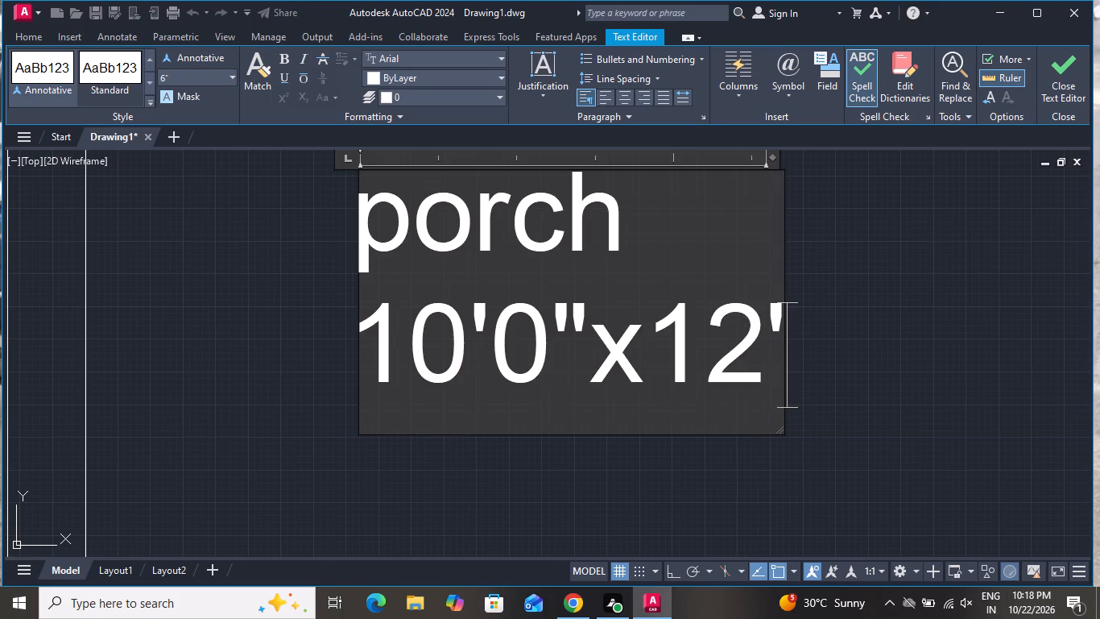
pyautogui.press('0')
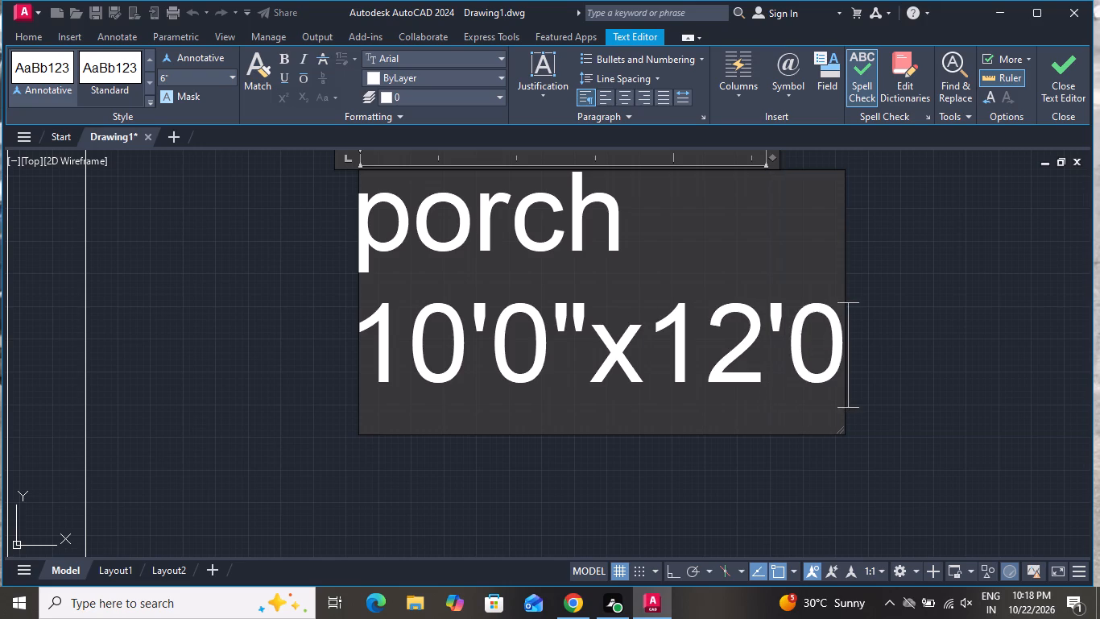
pyautogui.hotkey('shift', '"')
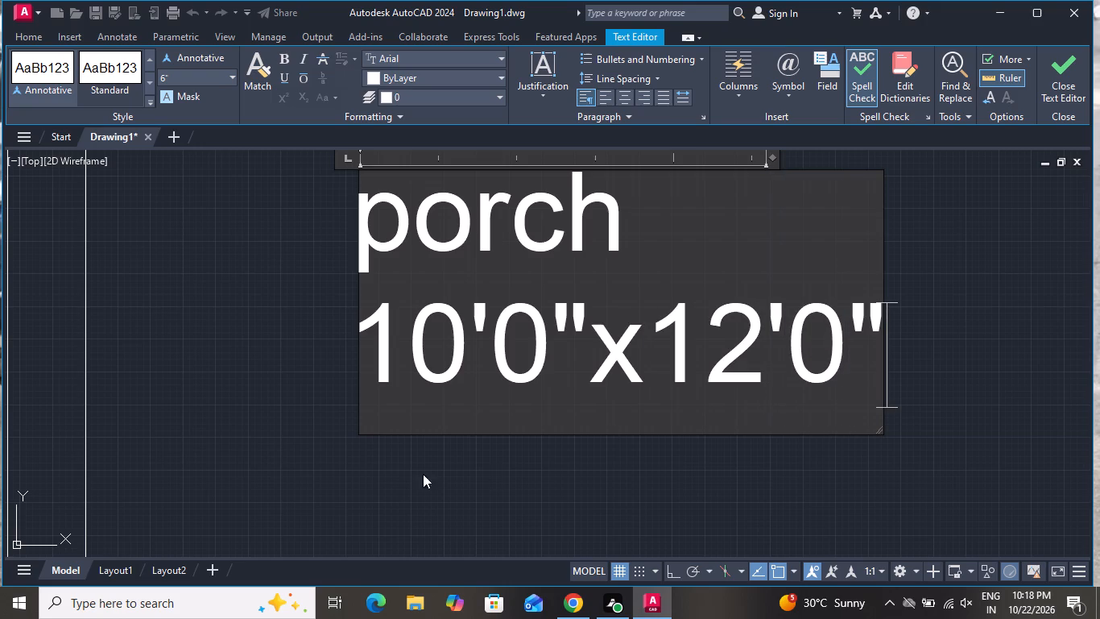
pyautogui.click(400, 516)
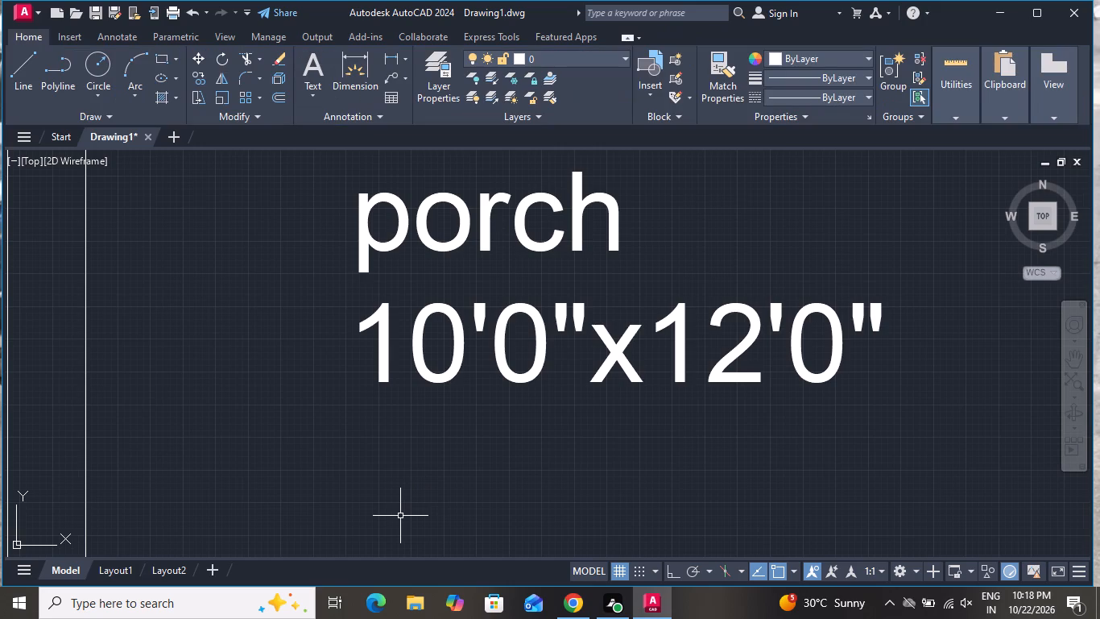
# Draw two 6" lines across the wall between the lounge and kitchen, one above and one below the label level, to bound an opening.
pyautogui.scroll(-4, 508, 480)
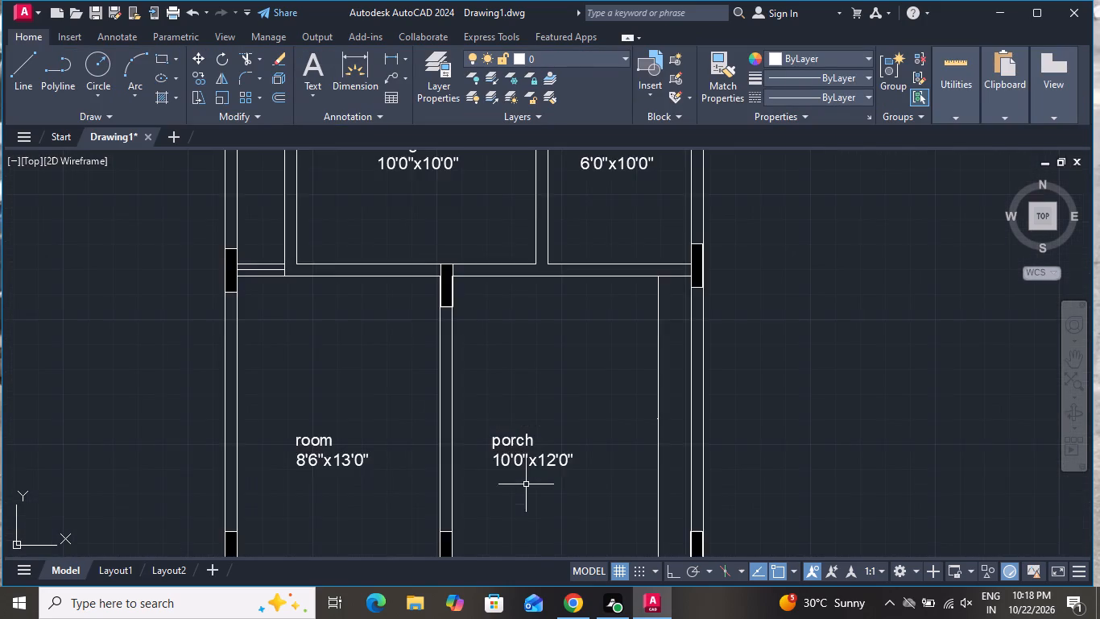
pyautogui.scroll(-1, 547, 469)
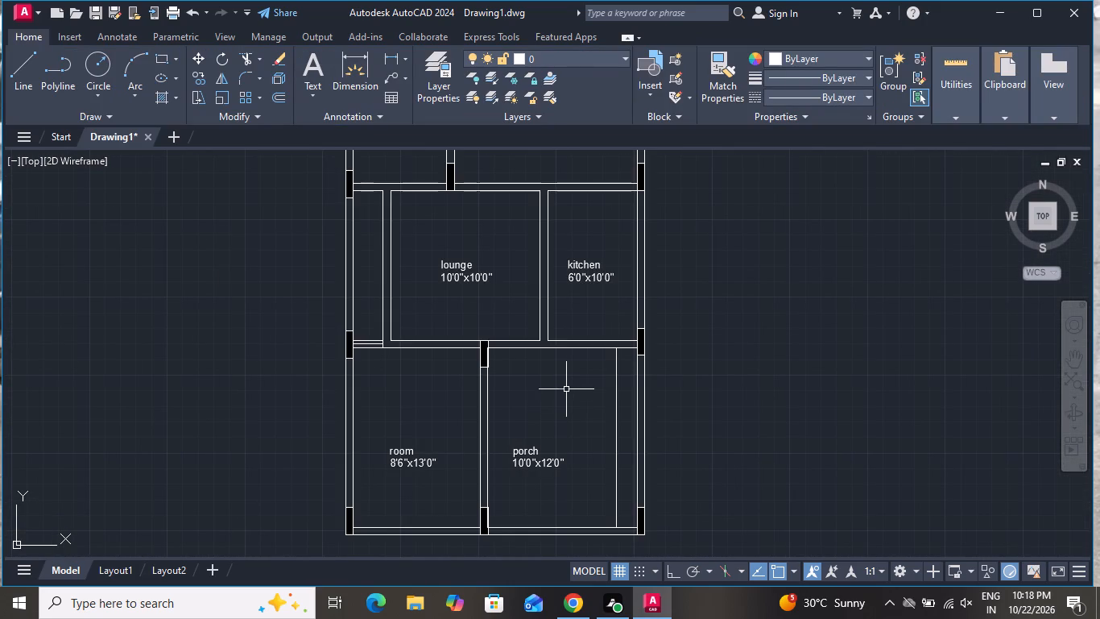
pyautogui.click(25, 60)
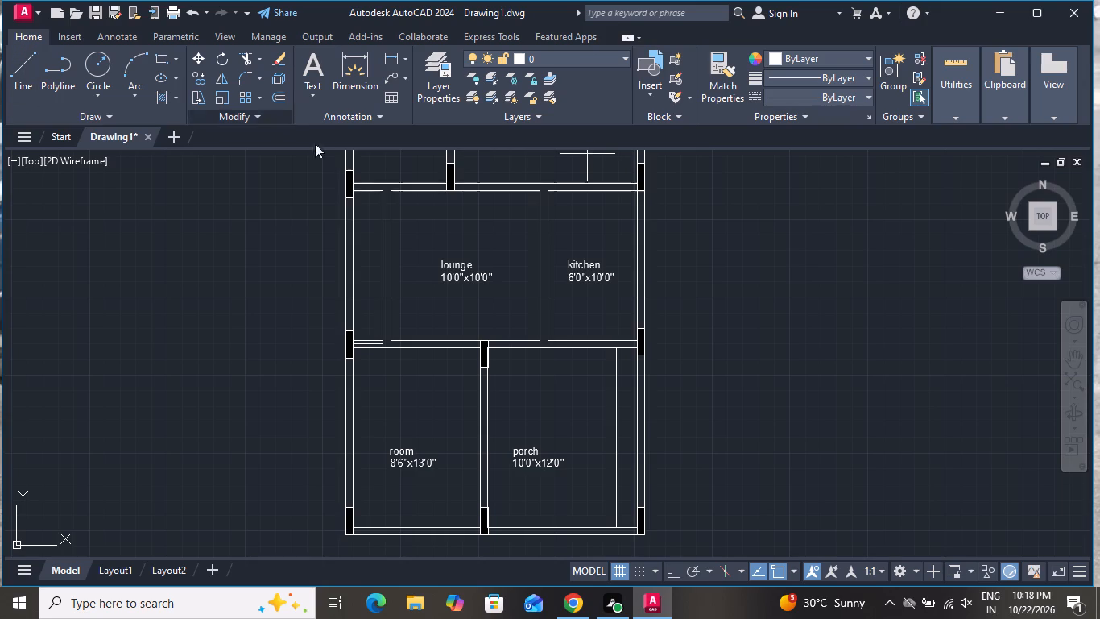
pyautogui.scroll(1, 545, 239)
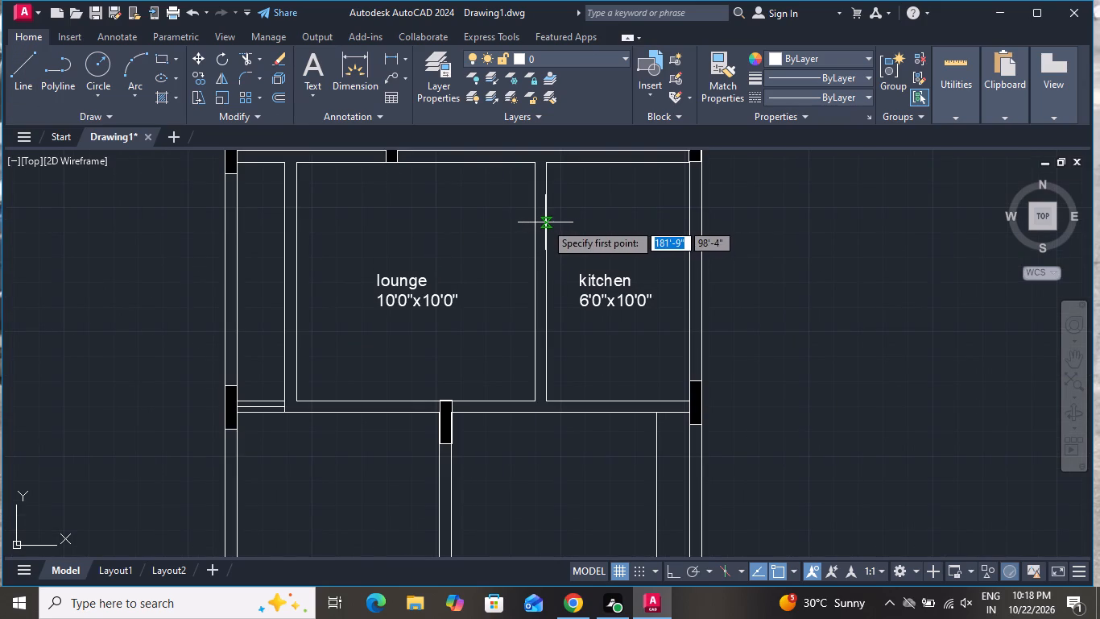
pyautogui.click(545, 221)
pyautogui.click(530, 222)
pyautogui.rightClick(530, 222)
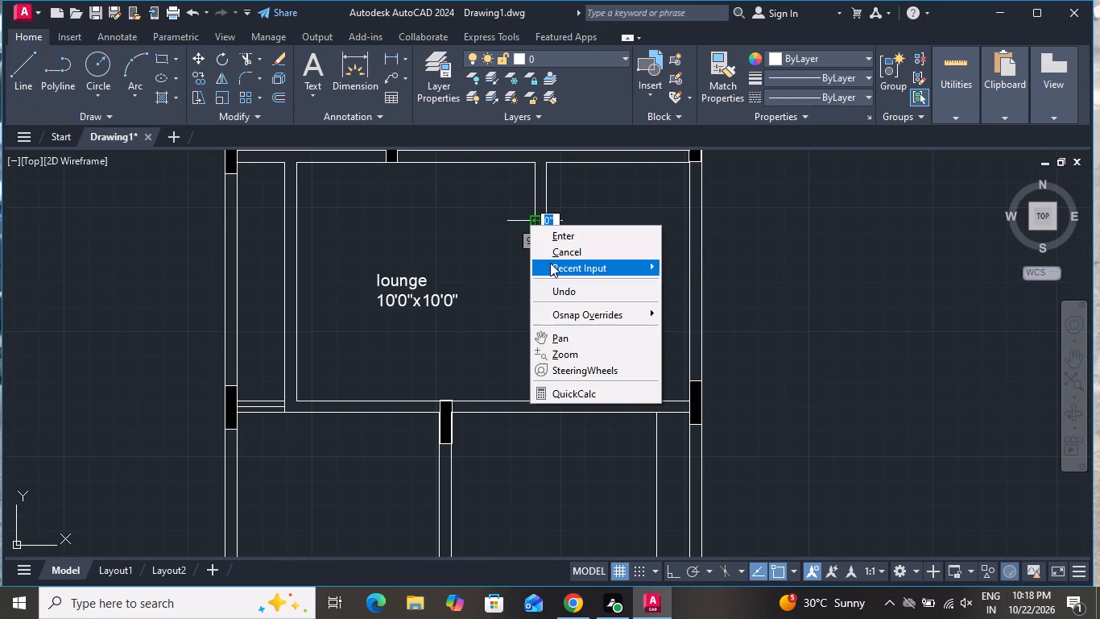
pyautogui.click(551, 248)
pyautogui.click(8, 64)
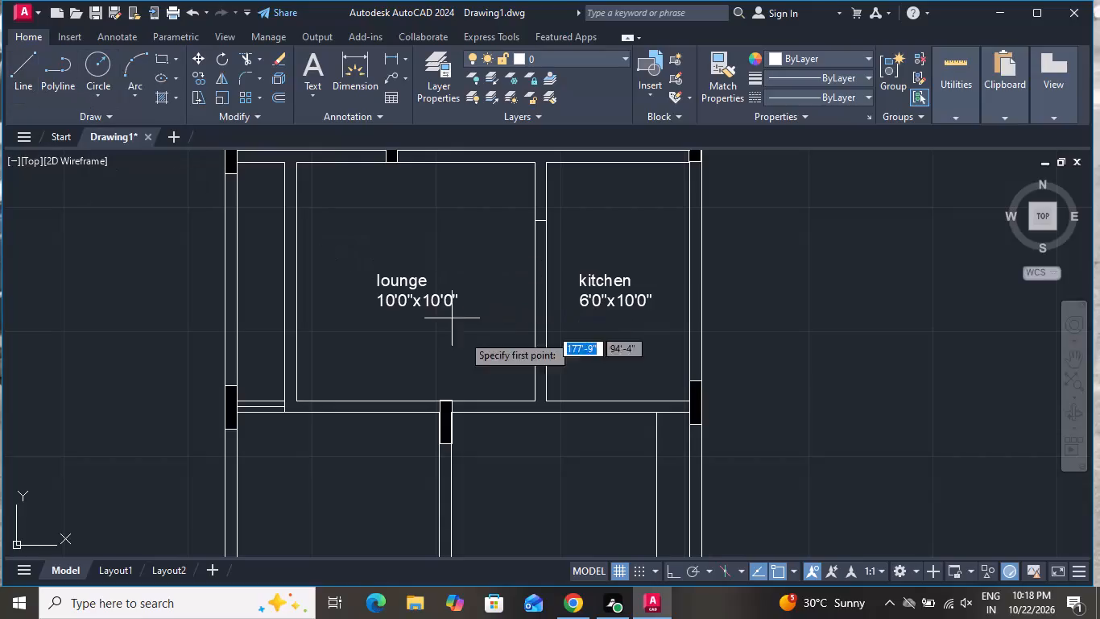
pyautogui.click(532, 332)
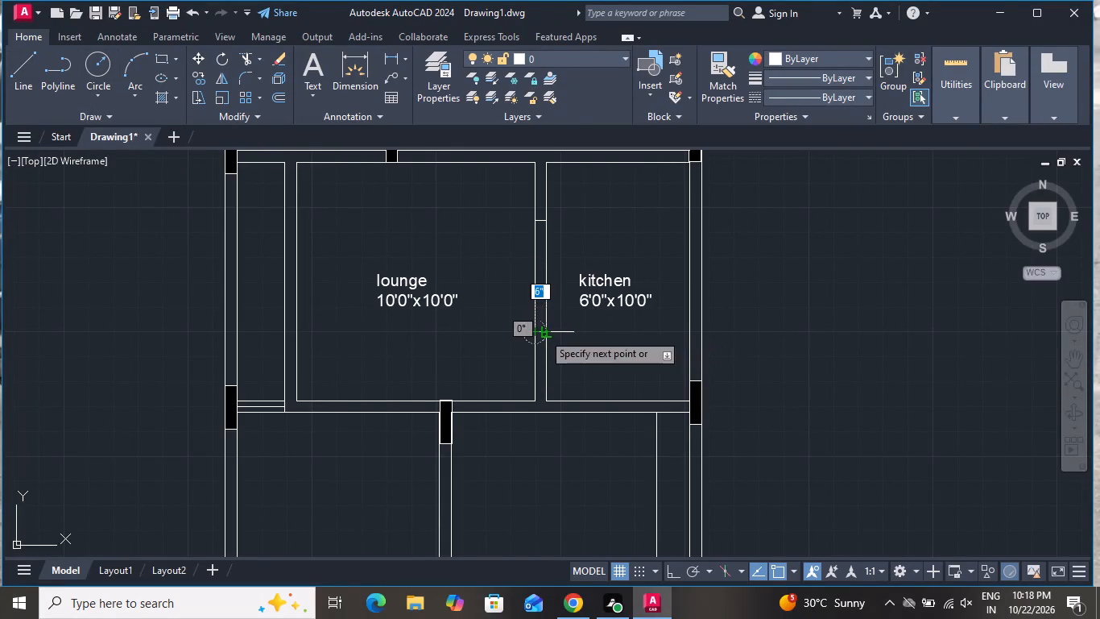
pyautogui.click(543, 333)
pyautogui.rightClick(543, 333)
pyautogui.click(568, 356)
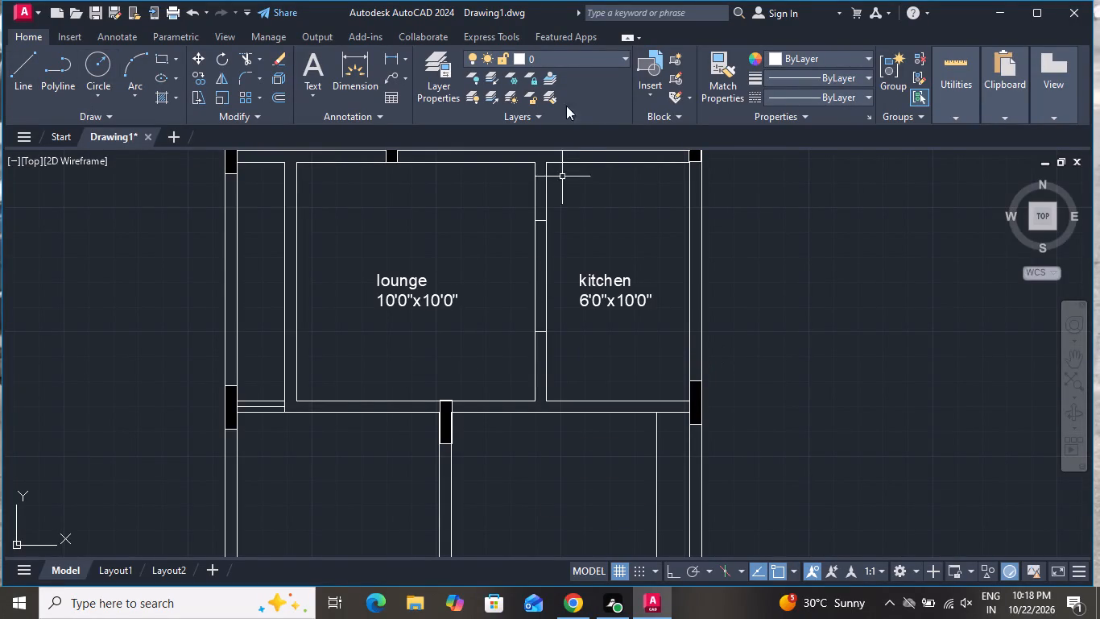
# Trim both wall lines between the two short cross lines to open the wall between the lounge and kitchen.
pyautogui.click(244, 56)
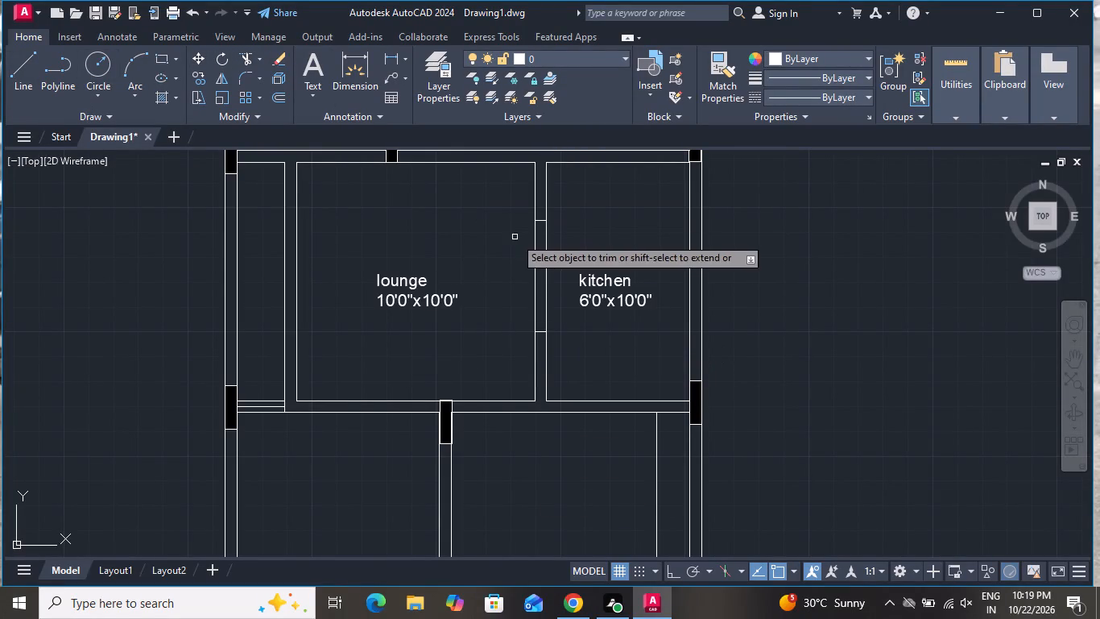
pyautogui.click(504, 259)
pyautogui.click(579, 229)
pyautogui.rightClick(527, 271)
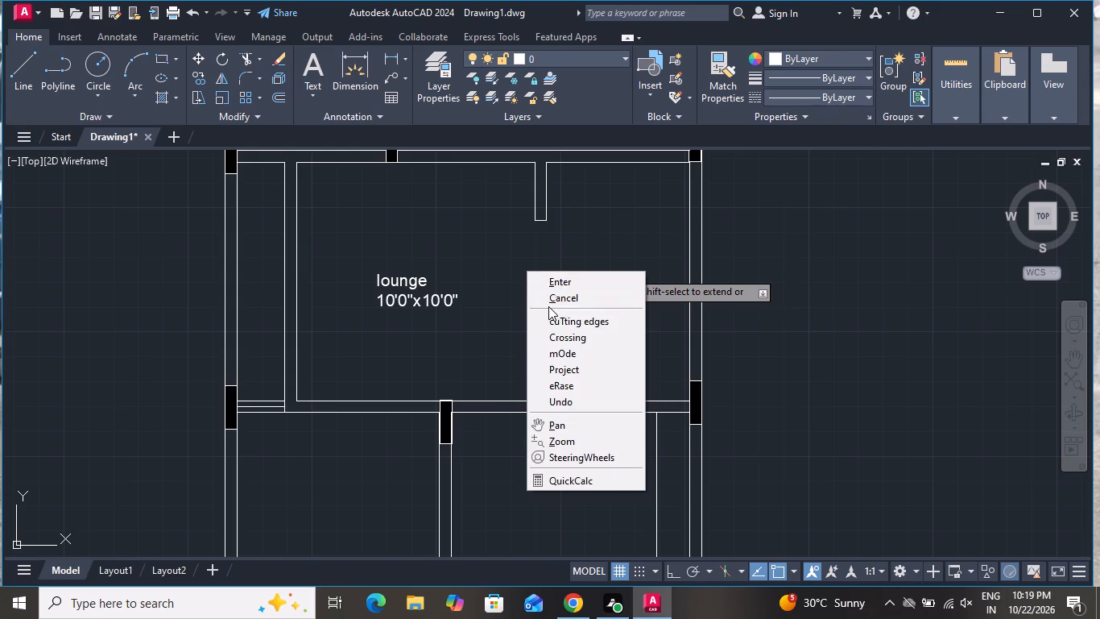
pyautogui.click(548, 298)
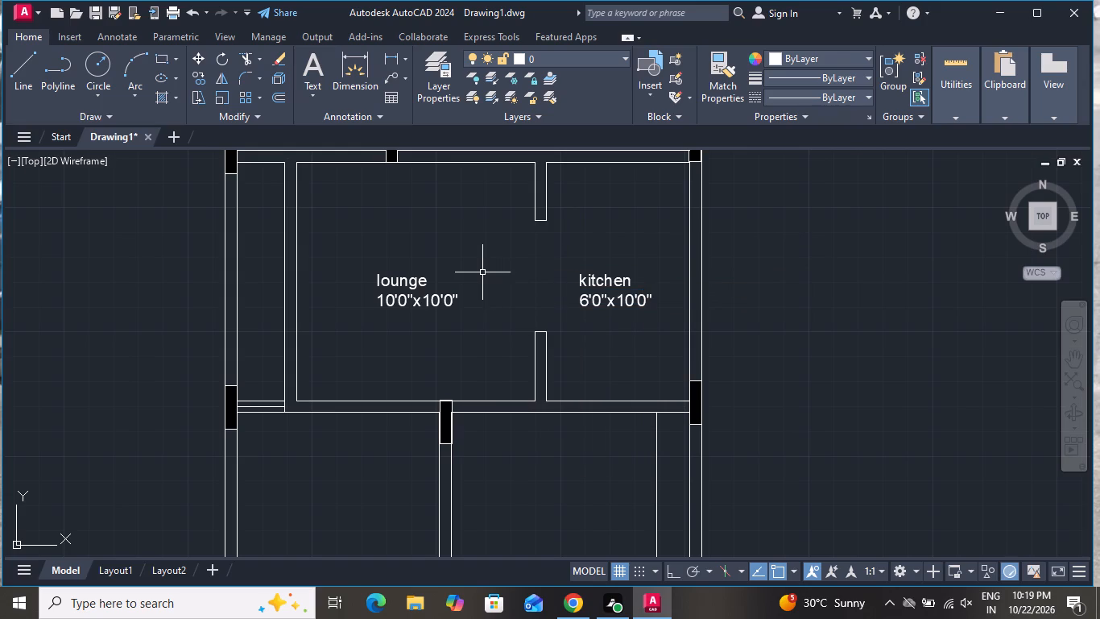
# Draw a 6" line across the wall between the lounge and the room, partway between the passage partition and the middle column.
pyautogui.scroll(-1, 498, 302)
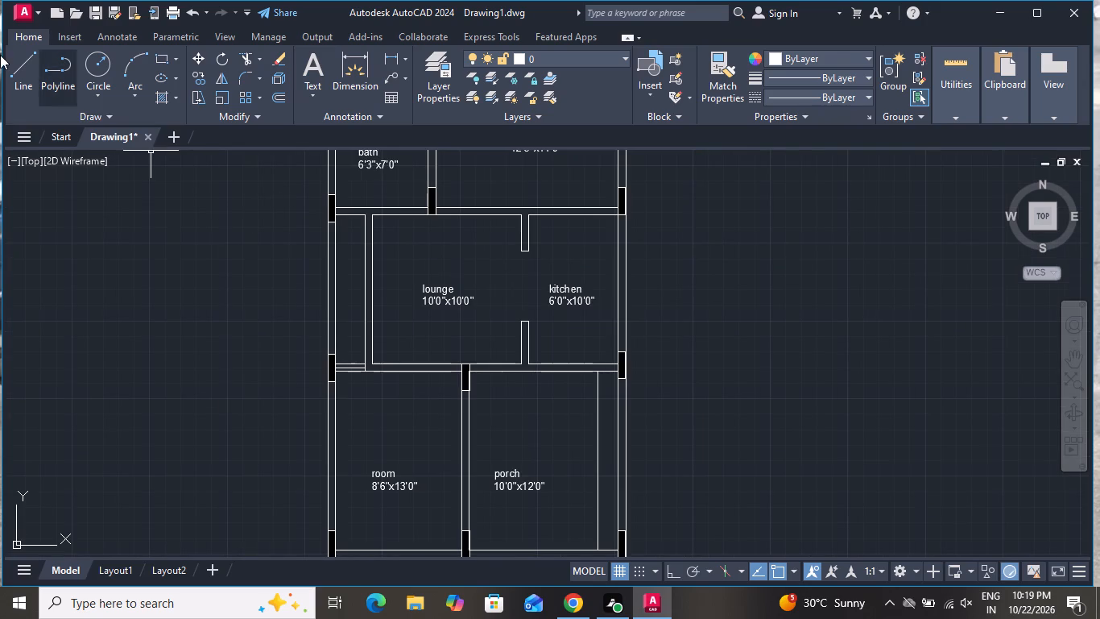
pyautogui.click(2, 58)
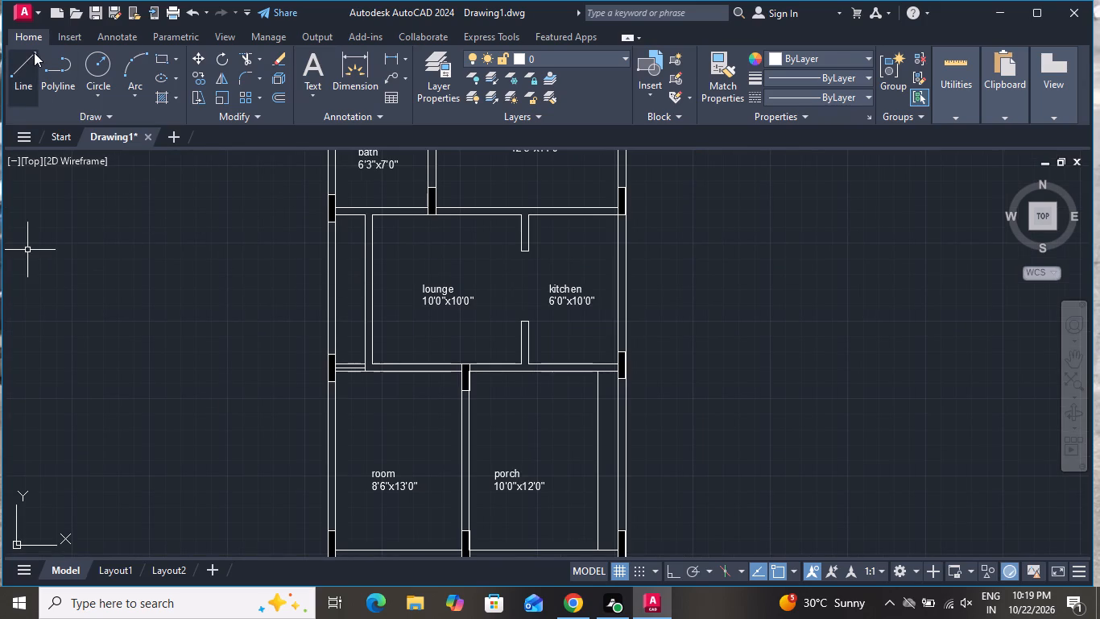
pyautogui.click(34, 52)
pyautogui.scroll(2, 450, 399)
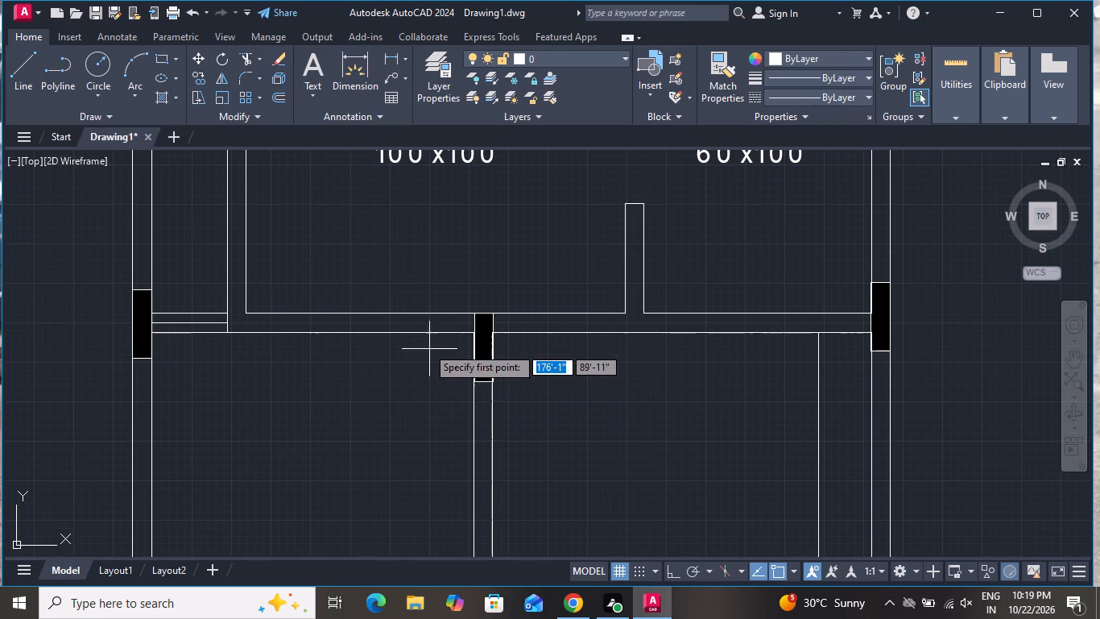
pyautogui.click(366, 311)
pyautogui.click(367, 331)
pyautogui.rightClick(367, 331)
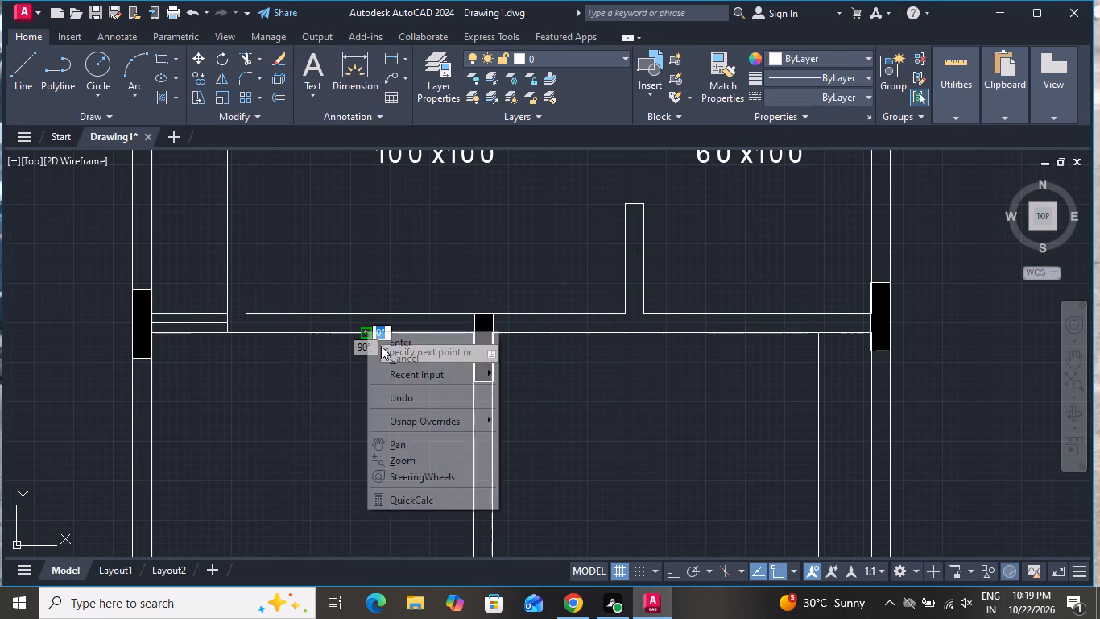
pyautogui.click(384, 353)
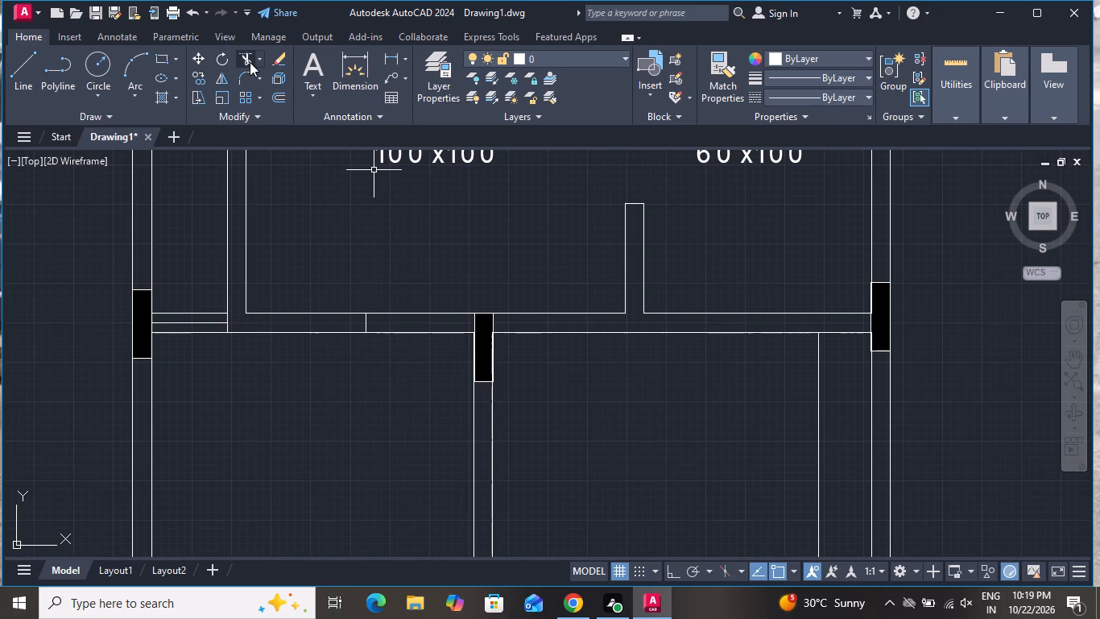
# Trim the lounge-side wall line between the new cross line and the middle column.
pyautogui.click(250, 62)
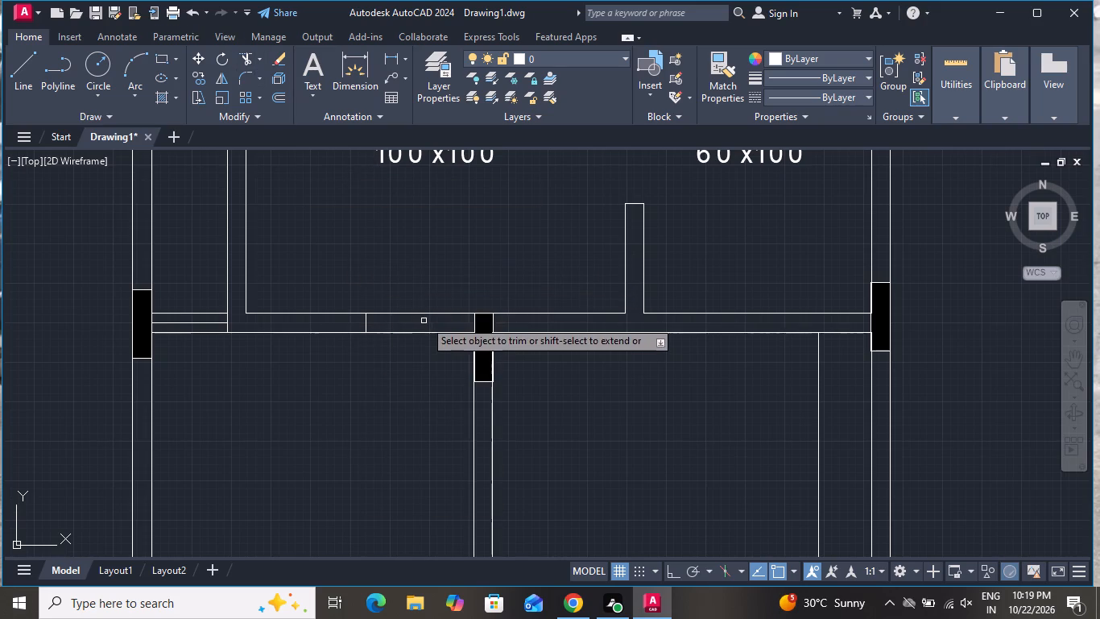
pyautogui.click(426, 313)
pyautogui.rightClick(418, 380)
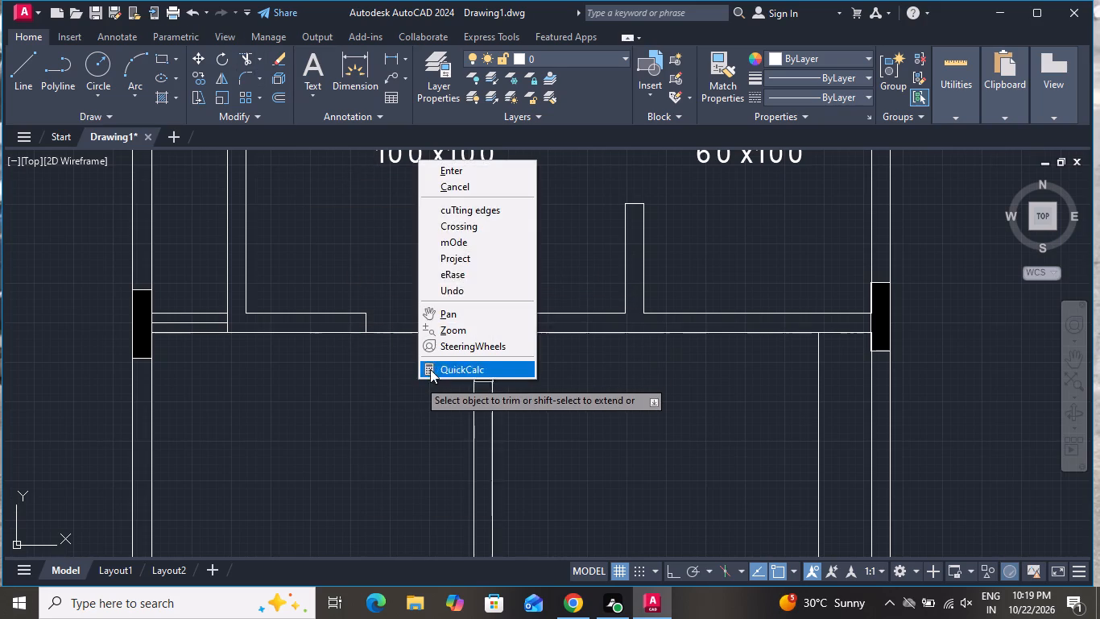
pyautogui.click(447, 186)
# Draw a line across the room's front wall at the midpoint between its two columns.
pyautogui.scroll(-1, 425, 243)
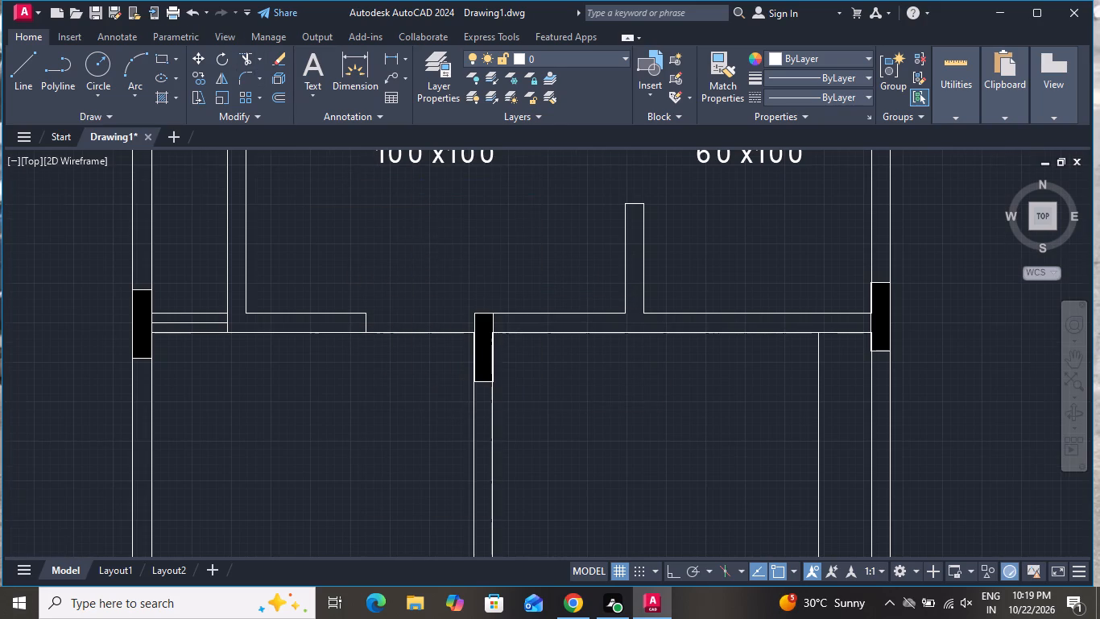
pyautogui.scroll(-1, 433, 247)
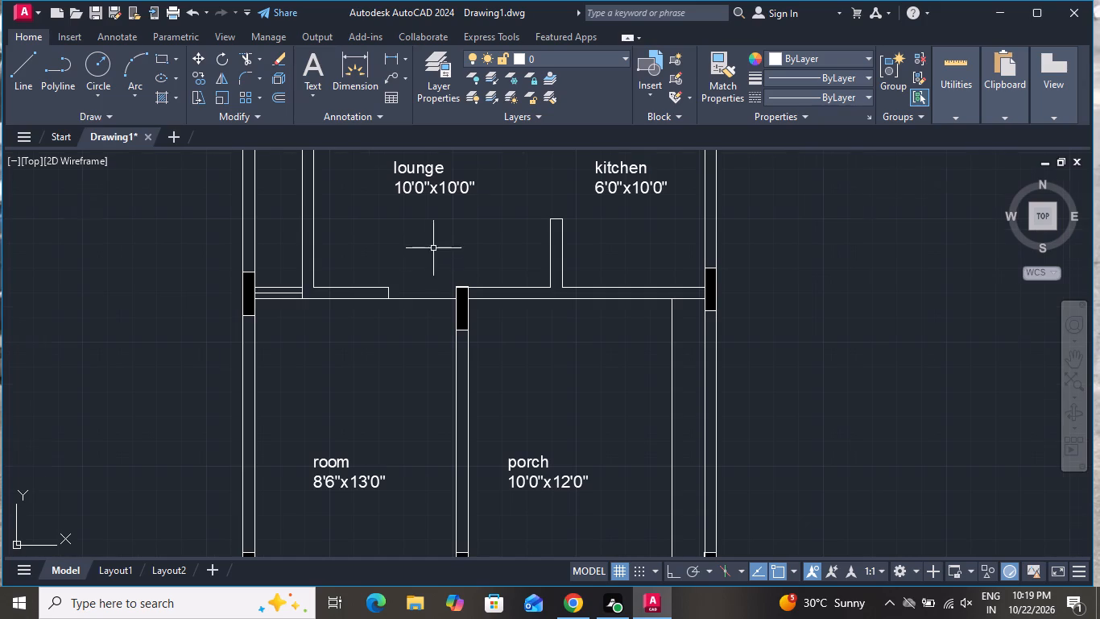
pyautogui.scroll(-1, 433, 248)
pyautogui.click(21, 78)
pyautogui.scroll(2, 412, 390)
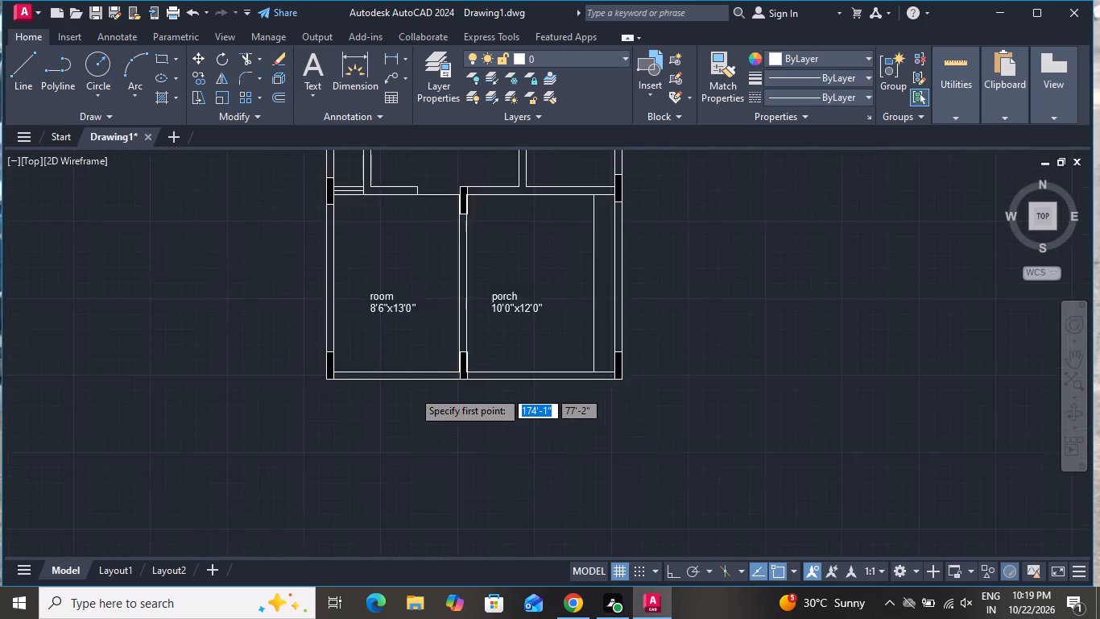
pyautogui.scroll(2, 412, 390)
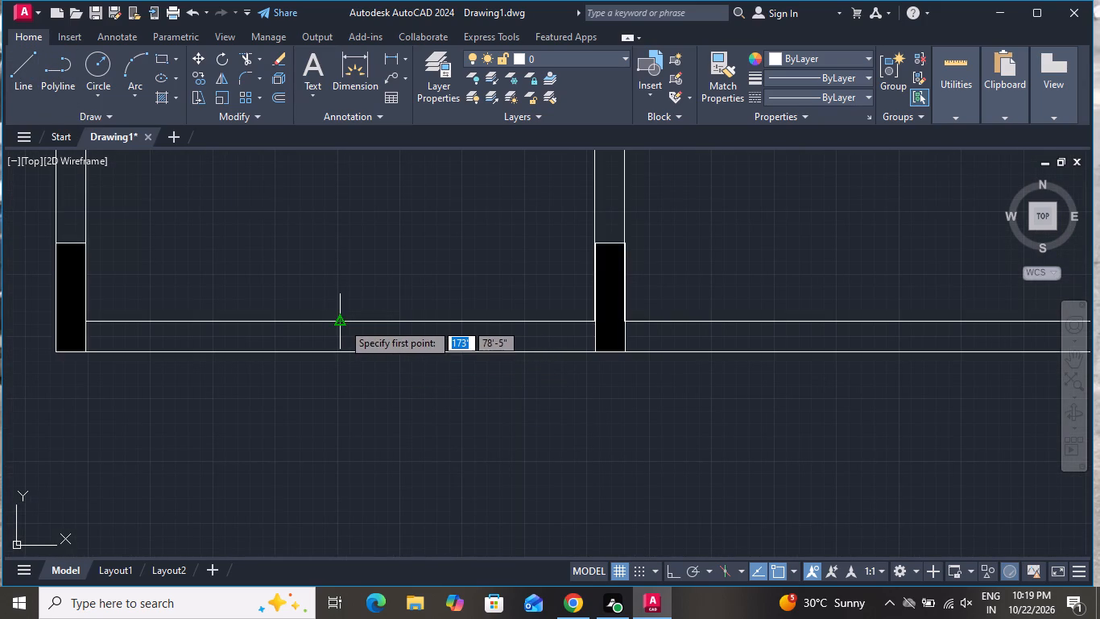
pyautogui.click(342, 322)
pyautogui.click(336, 355)
pyautogui.rightClick(336, 355)
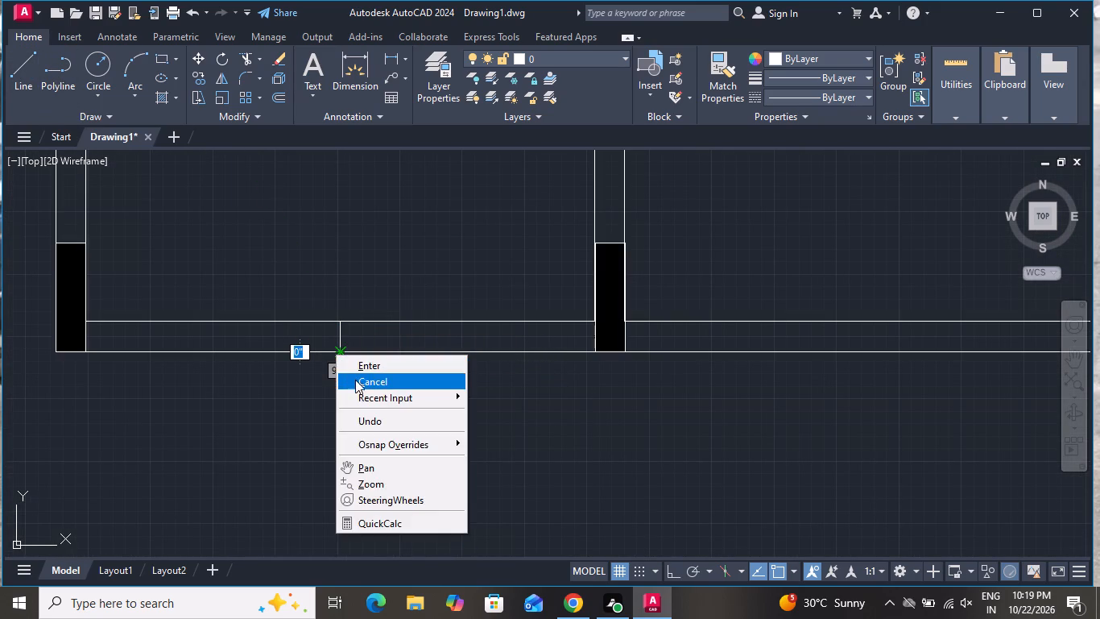
pyautogui.click(355, 380)
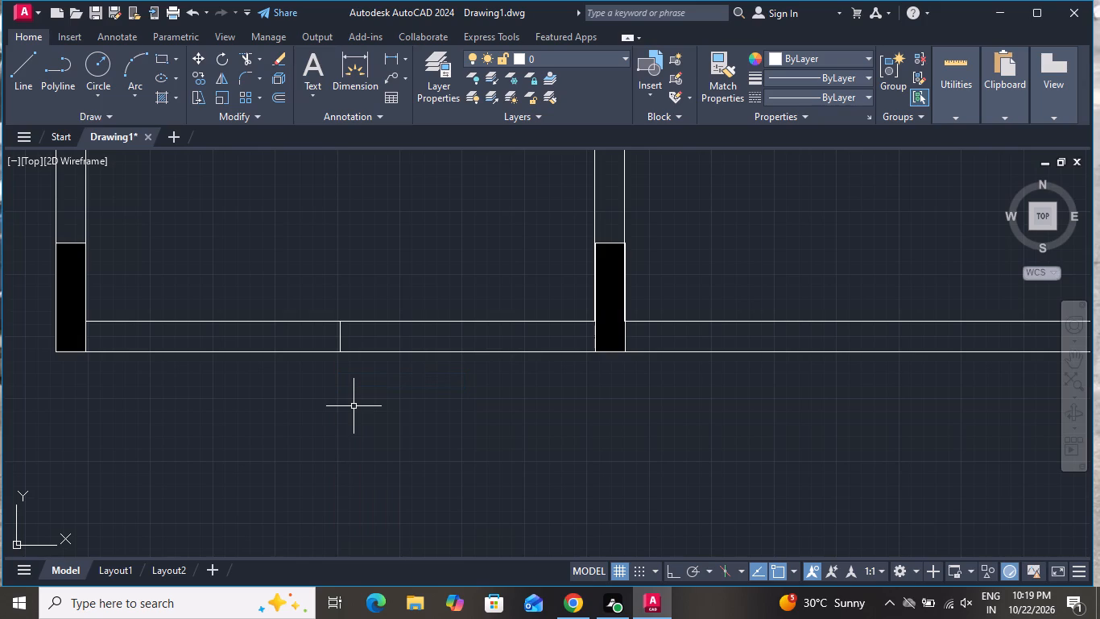
# Offset the midpoint line in the room's front wall by 2' to both sides to set the window's extent.
pyautogui.write("o 2'")
pyautogui.press('Return')
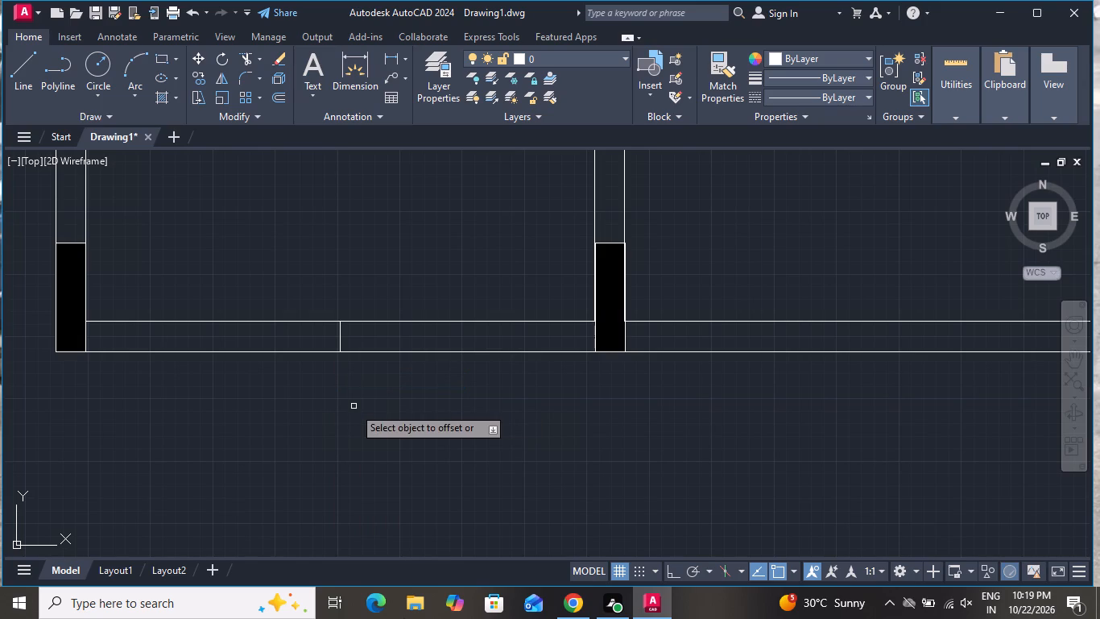
pyautogui.click(341, 339)
pyautogui.click(414, 326)
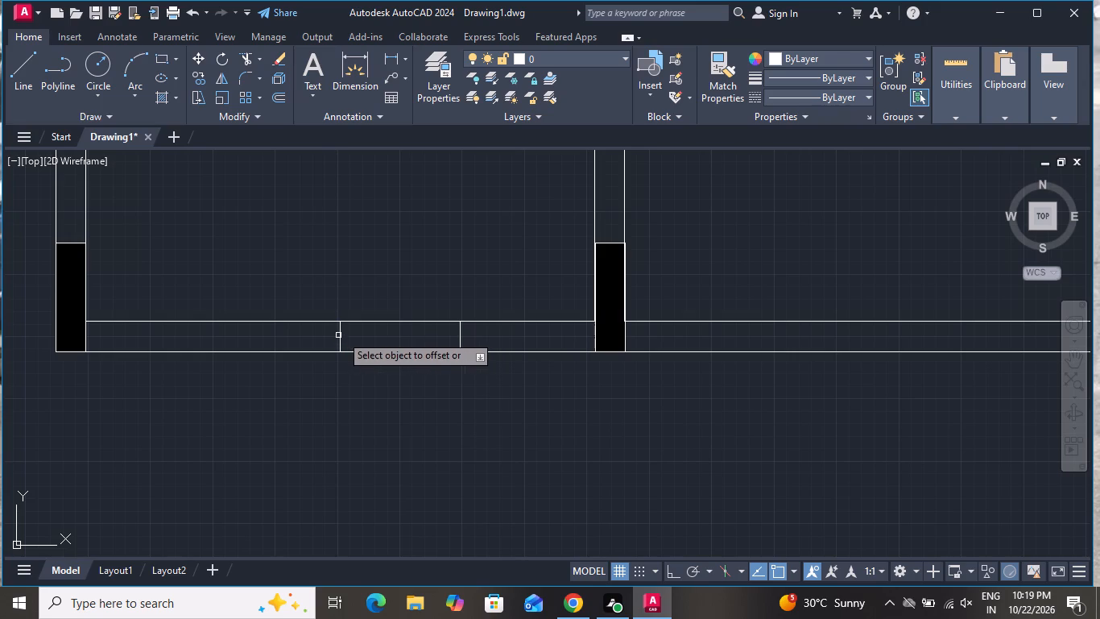
pyautogui.click(341, 333)
pyautogui.click(251, 342)
pyautogui.rightClick(258, 344)
pyautogui.click(277, 369)
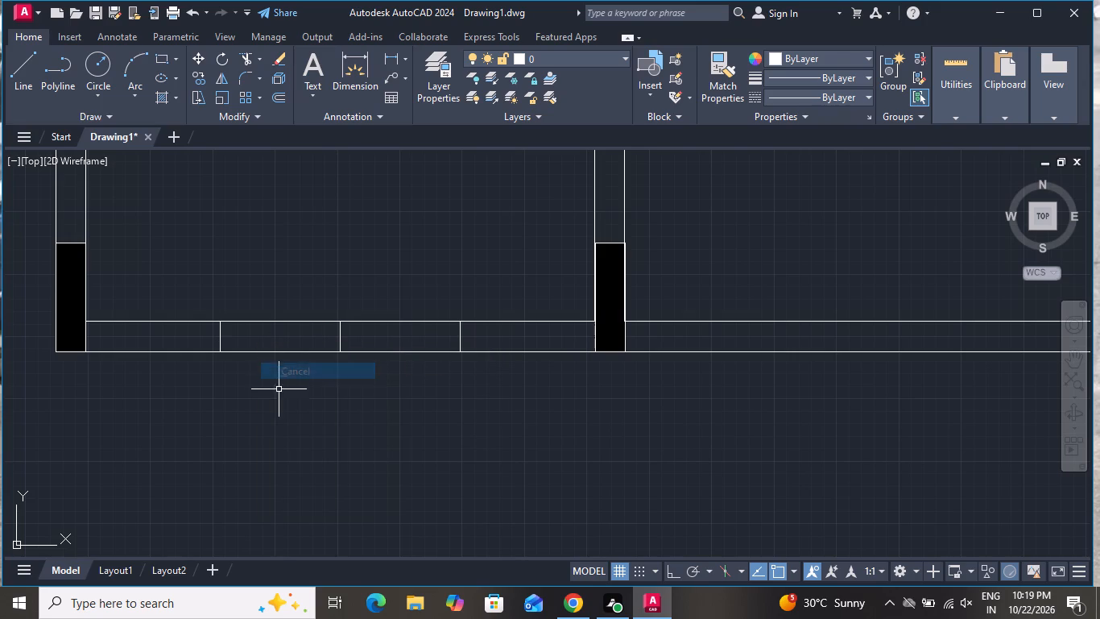
# Offset the two end lines of the room's front window outward by 2" to form its jambs.
pyautogui.write('o')
pyautogui.press('space')
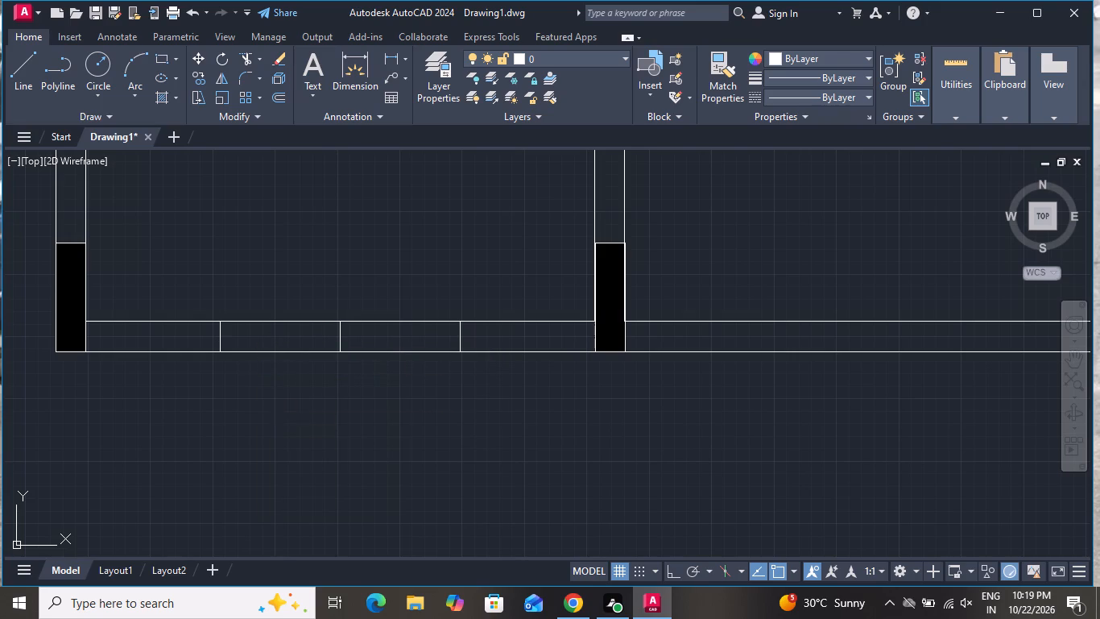
pyautogui.press('2')
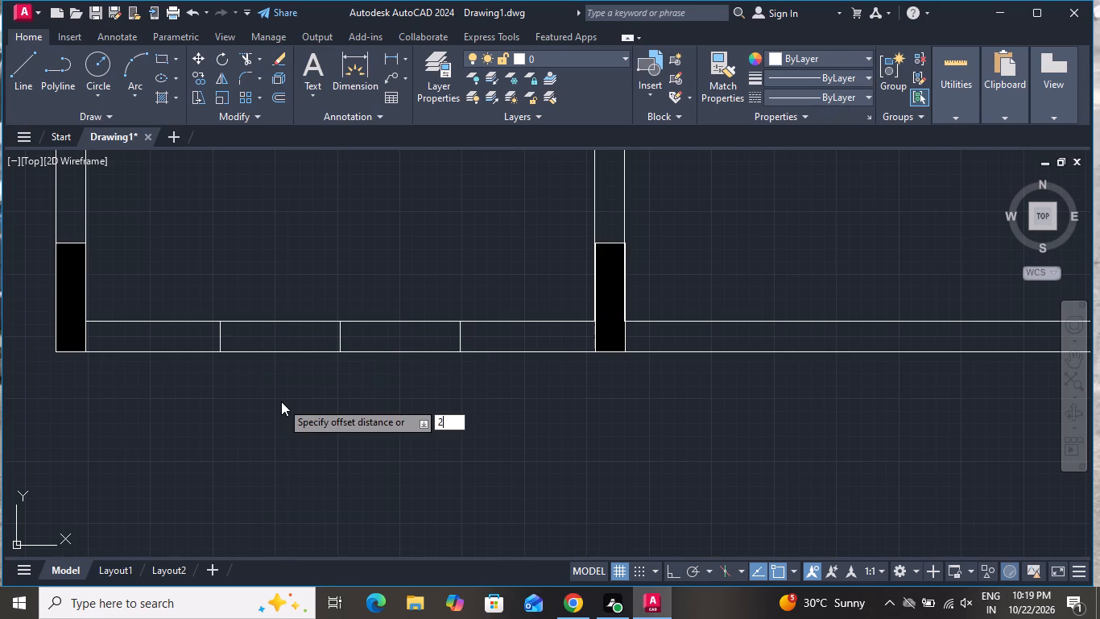
pyautogui.hotkey('shift', '"')
pyautogui.press('Return')
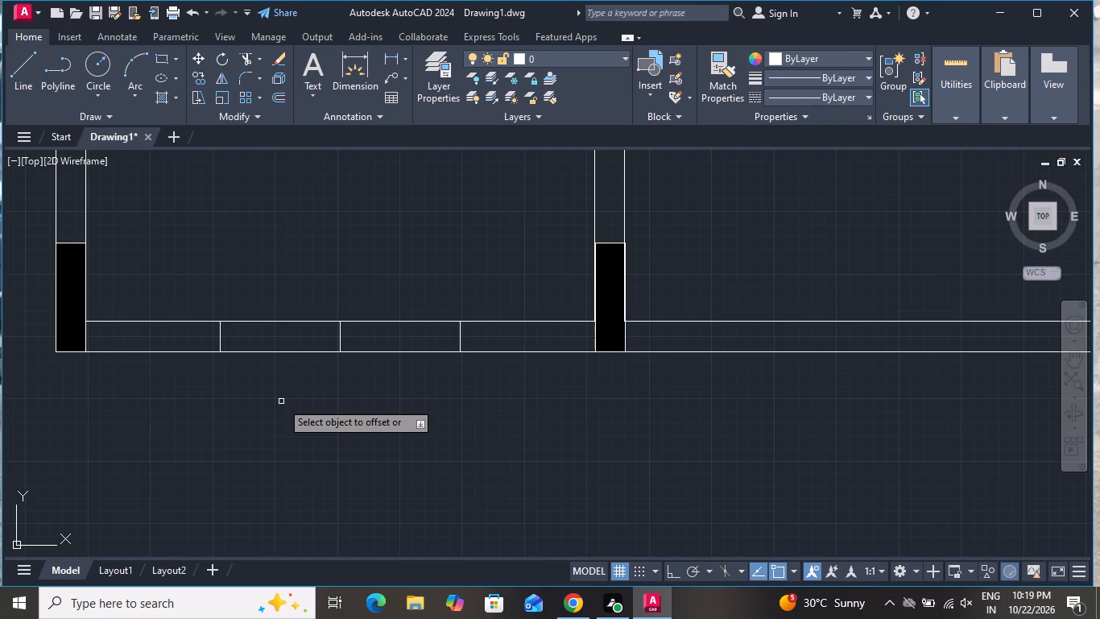
pyautogui.click(221, 342)
pyautogui.click(186, 347)
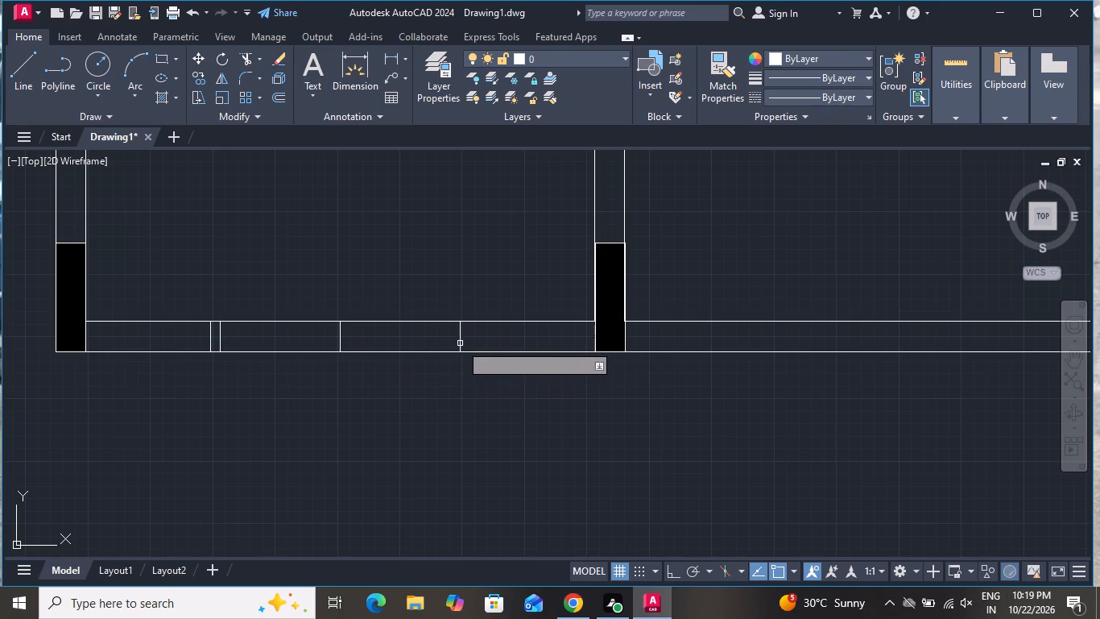
pyautogui.click(460, 343)
pyautogui.click(507, 335)
pyautogui.rightClick(461, 417)
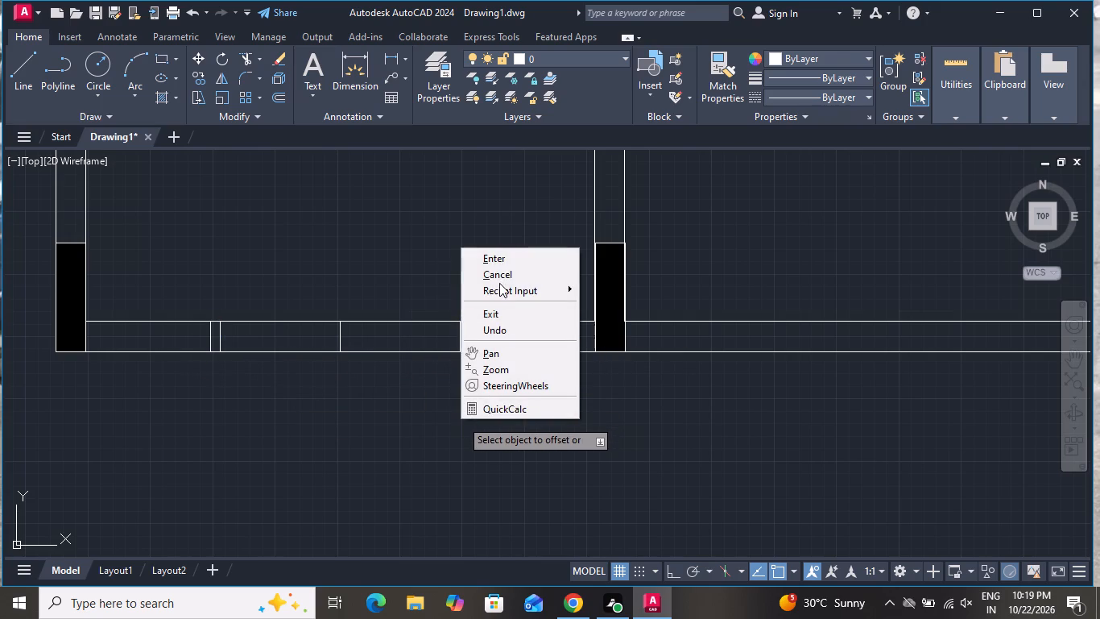
pyautogui.click(501, 272)
# Draw a horizontal centre line through the room's front window between the midpoints of its two inner jamb lines.
pyautogui.click(33, 60)
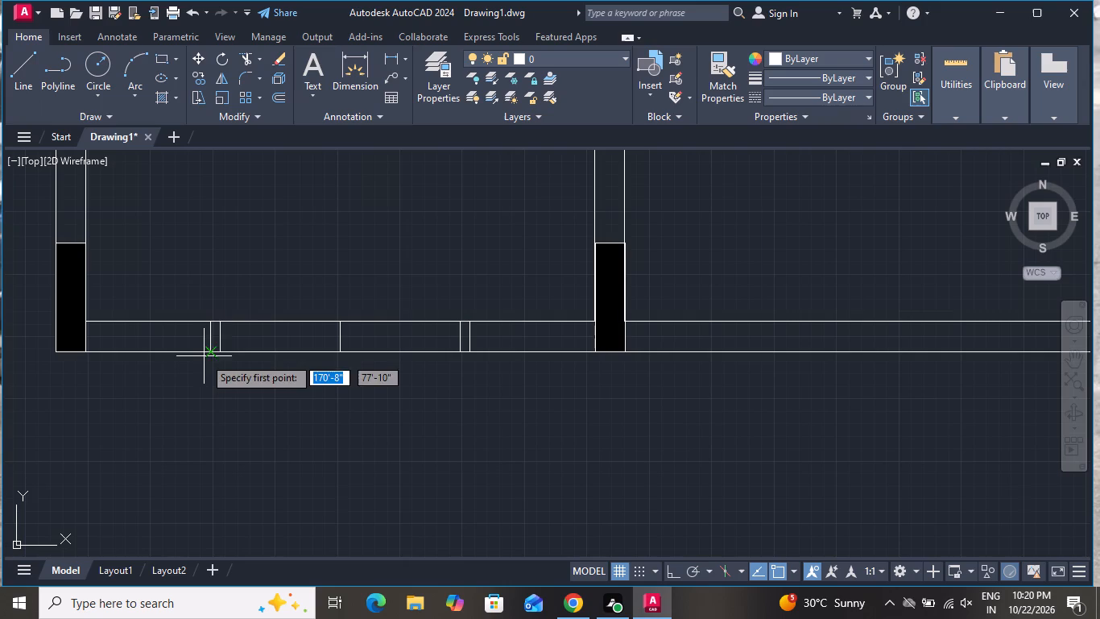
pyautogui.click(215, 341)
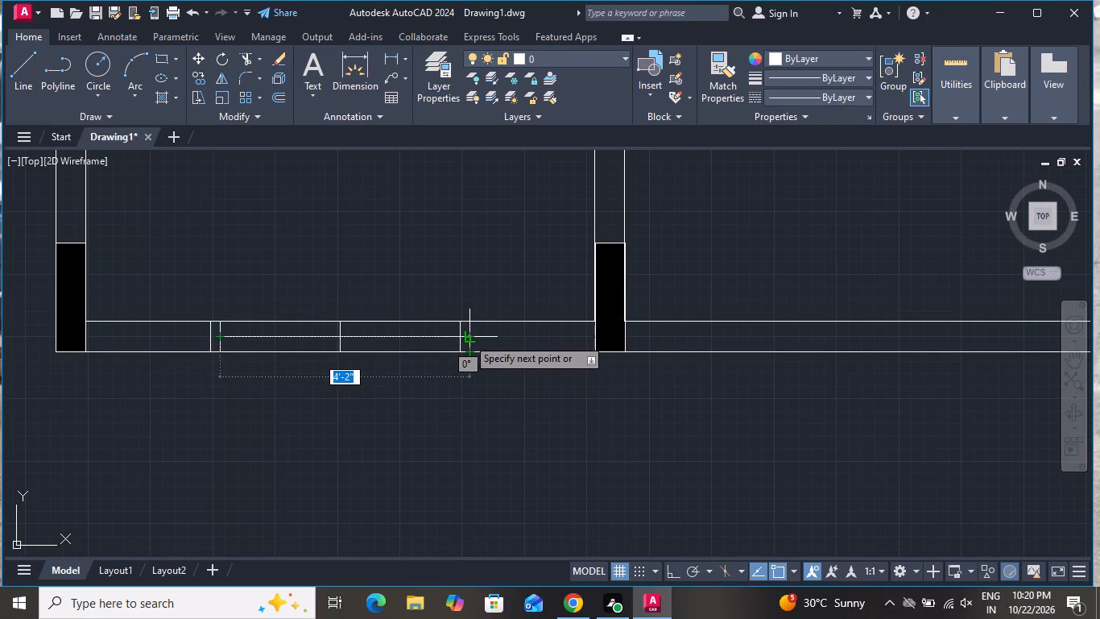
pyautogui.click(457, 339)
pyautogui.rightClick(457, 339)
pyautogui.click(466, 361)
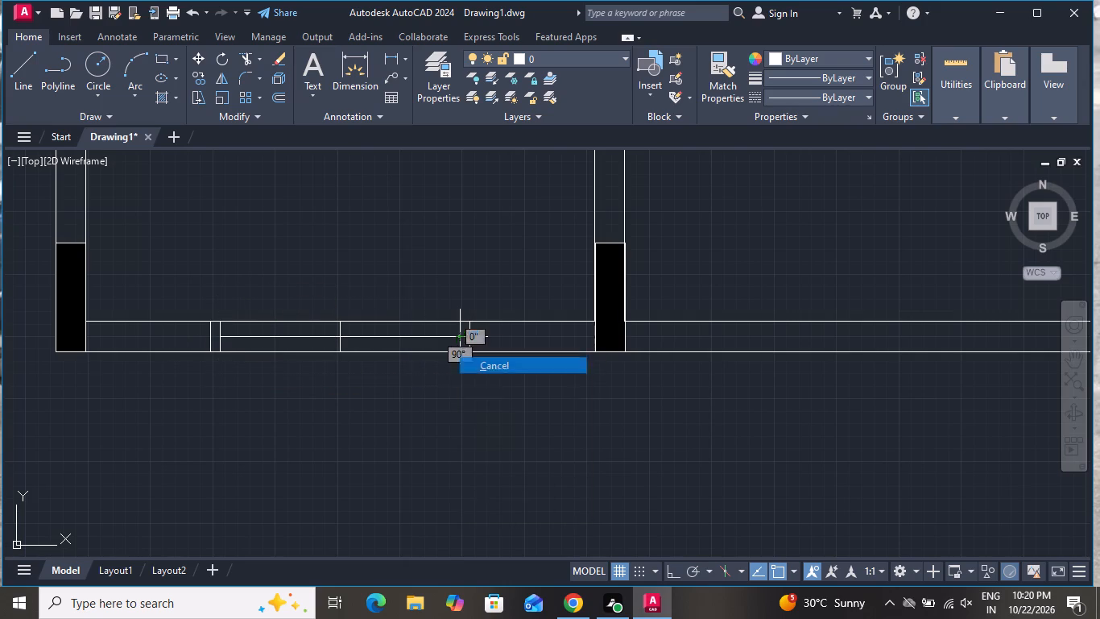
# Offset the window's horizontal centre line by 1" above and below.
pyautogui.write('o 1"')
pyautogui.press('Return')
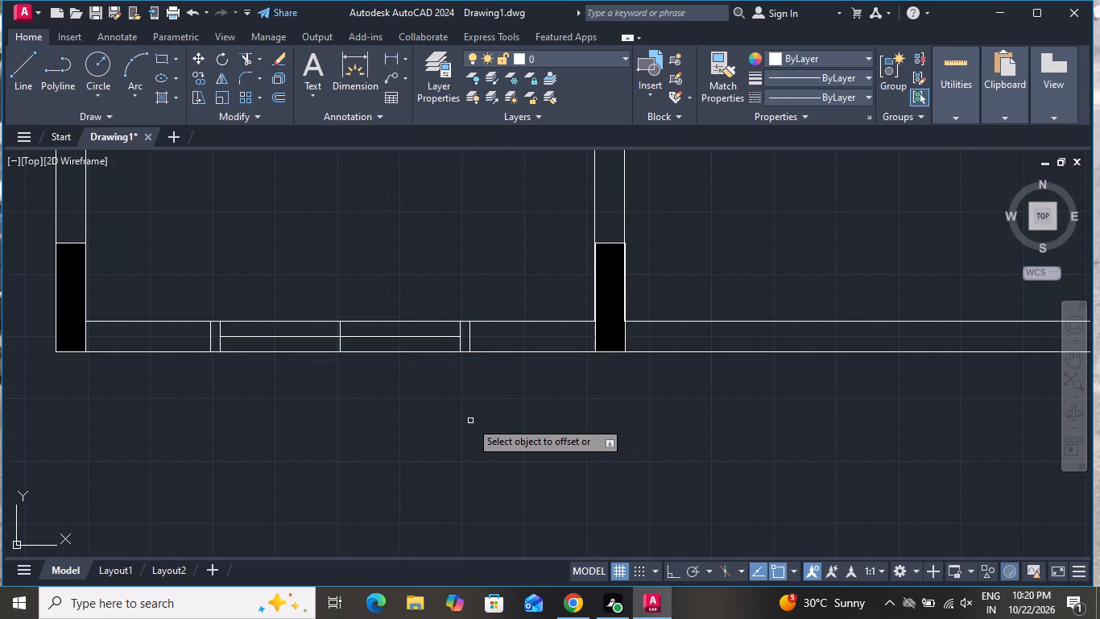
pyautogui.scroll(1, 385, 343)
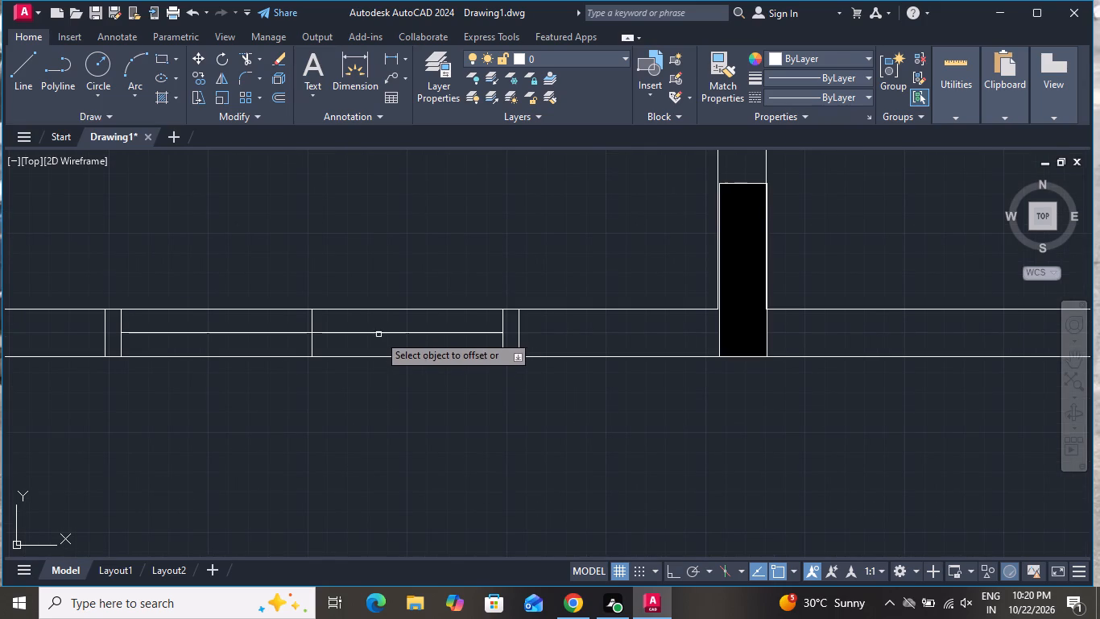
pyautogui.click(382, 330)
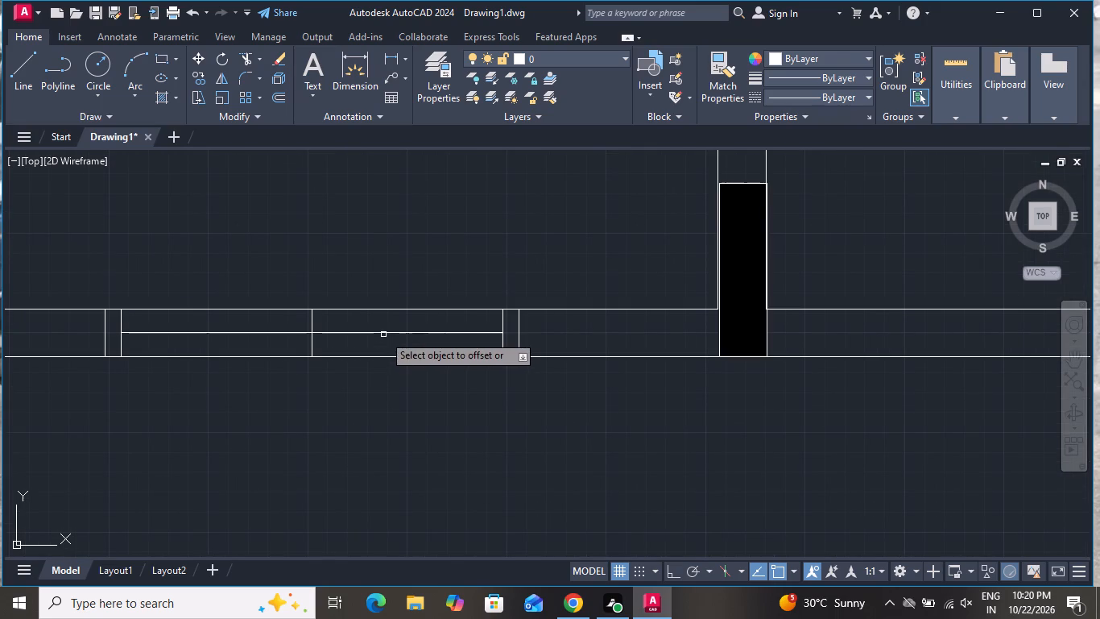
pyautogui.click(383, 334)
pyautogui.click(383, 349)
pyautogui.click(387, 334)
pyautogui.click(390, 321)
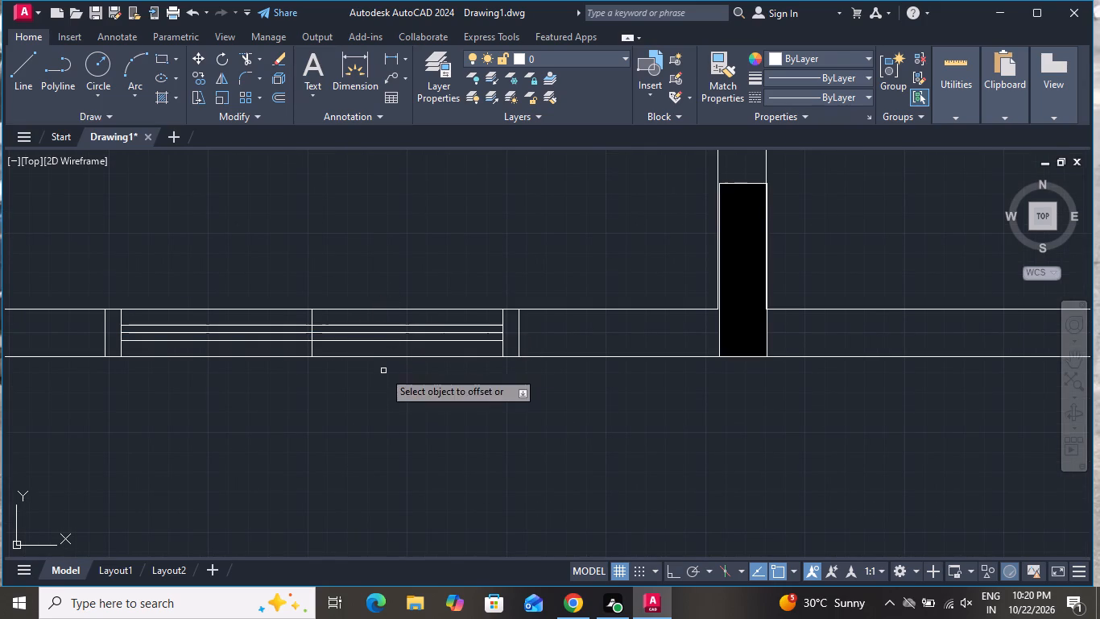
pyautogui.rightClick(383, 371)
pyautogui.click(410, 396)
# Delete the horizontal centre line and the vertical midpoint line inside the room's front window.
pyautogui.scroll(4, 324, 328)
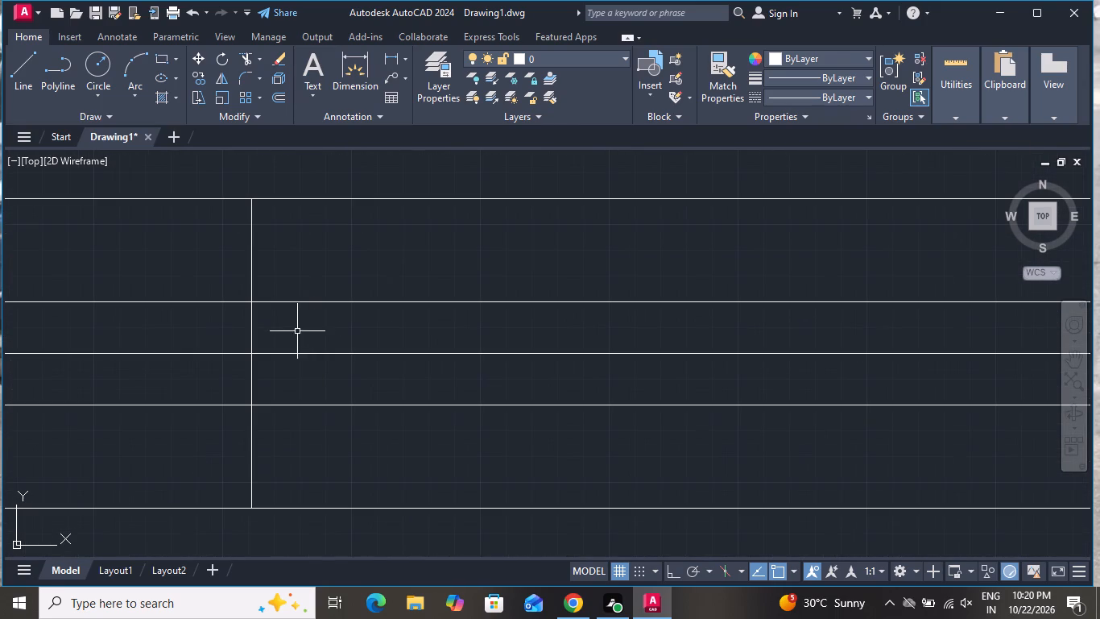
pyautogui.click(297, 328)
pyautogui.click(218, 377)
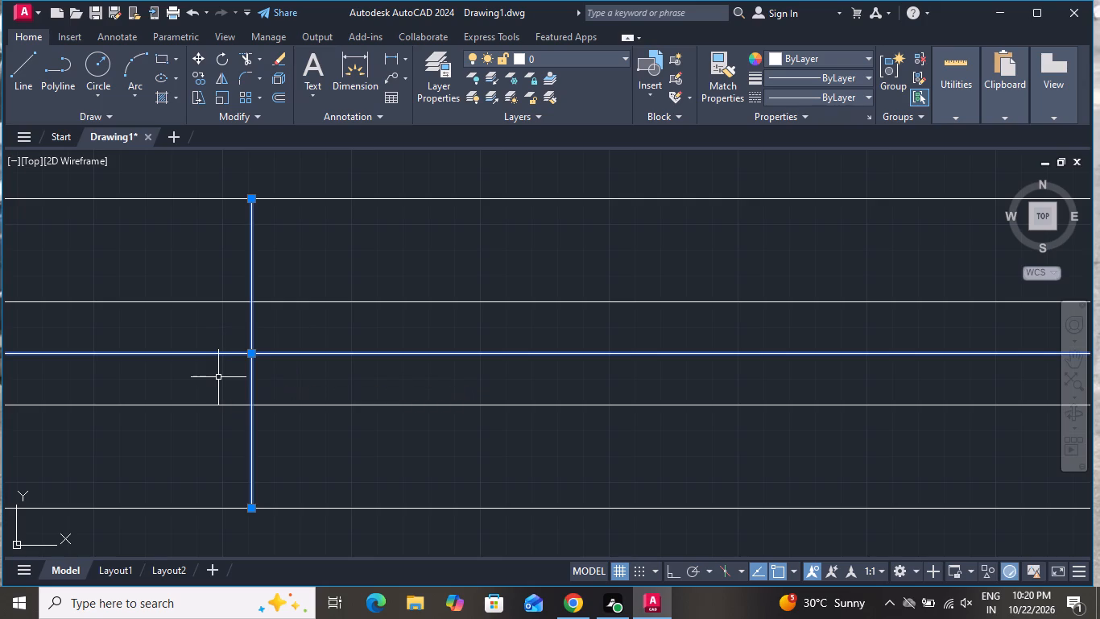
pyautogui.press('Delete')
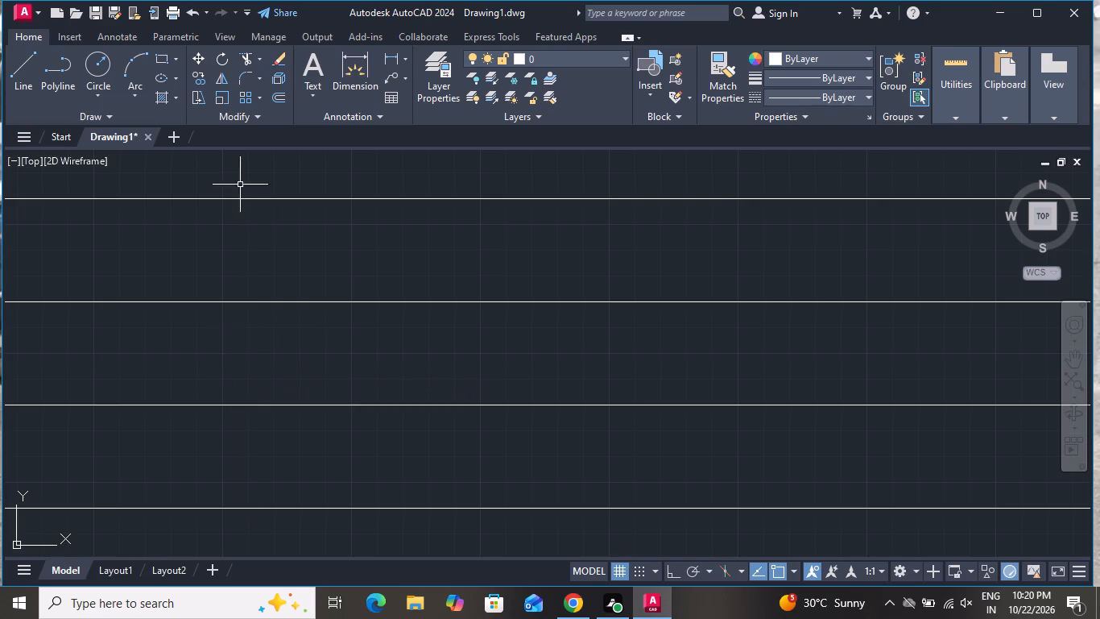
pyautogui.scroll(-1, 250, 191)
pyautogui.scroll(-5, 310, 252)
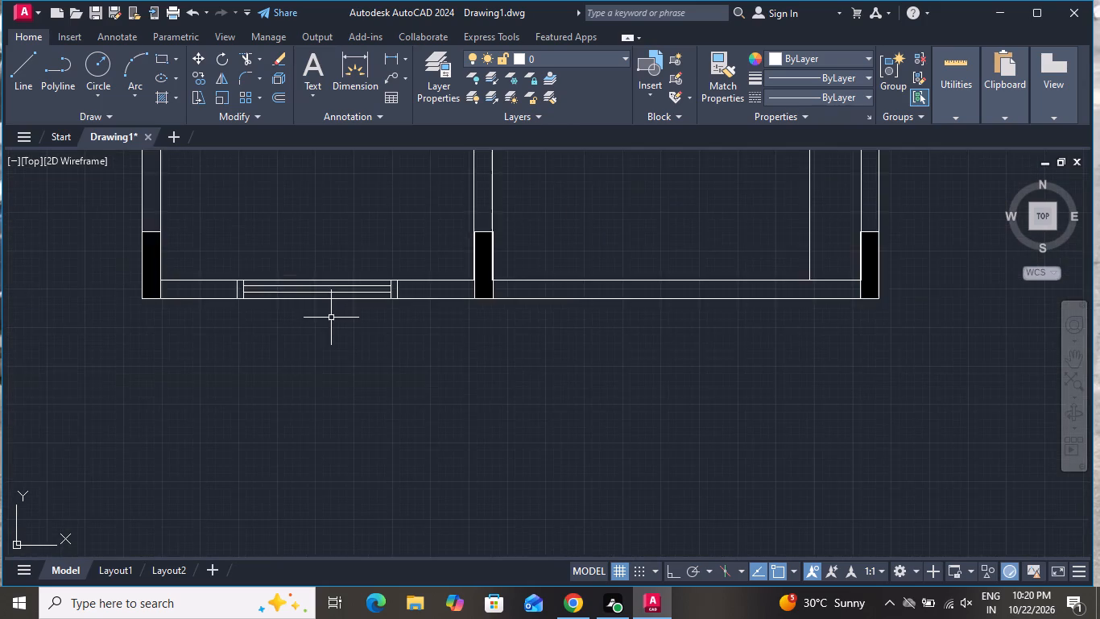
# Draw a short line across the wall between the front room and the porch, above its front column.
pyautogui.scroll(-2, 337, 323)
pyautogui.click(19, 64)
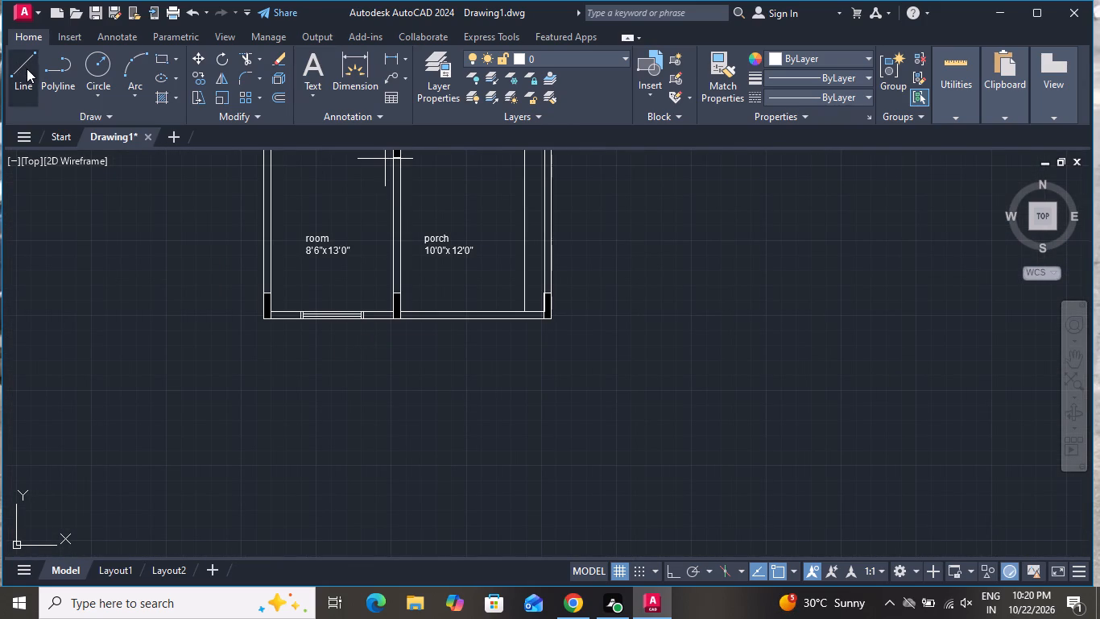
pyautogui.scroll(2, 365, 218)
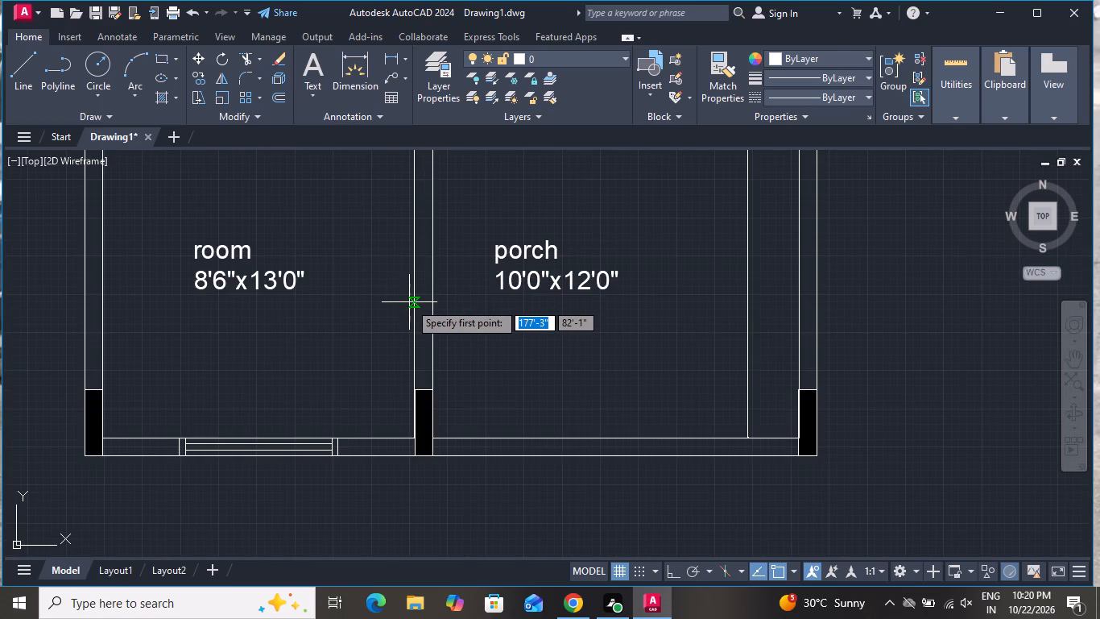
pyautogui.click(413, 299)
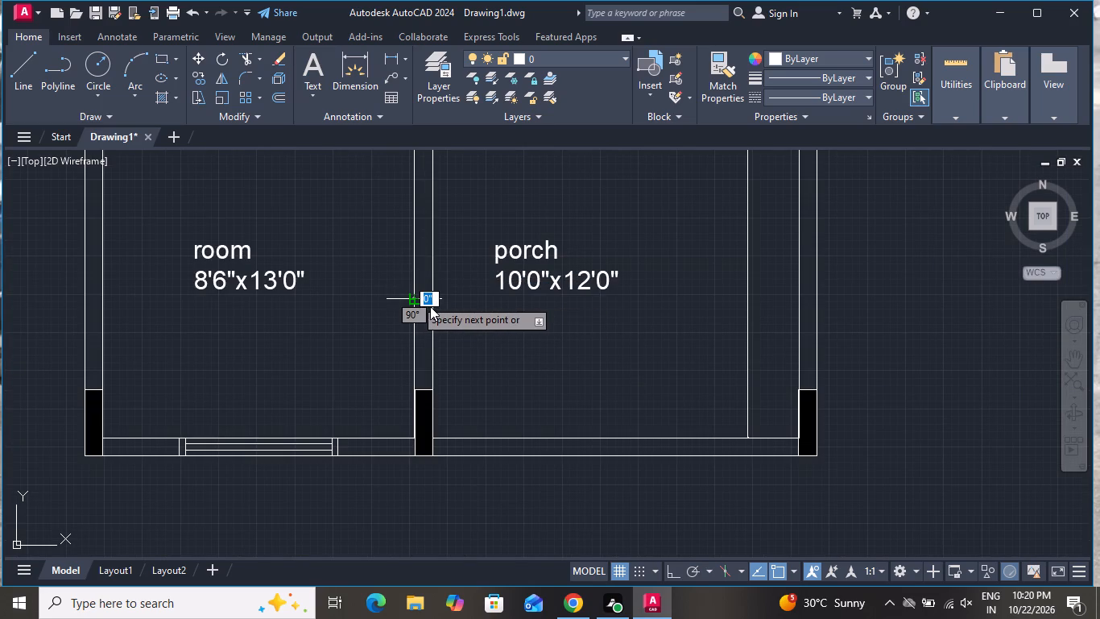
pyautogui.click(432, 300)
pyautogui.rightClick(436, 305)
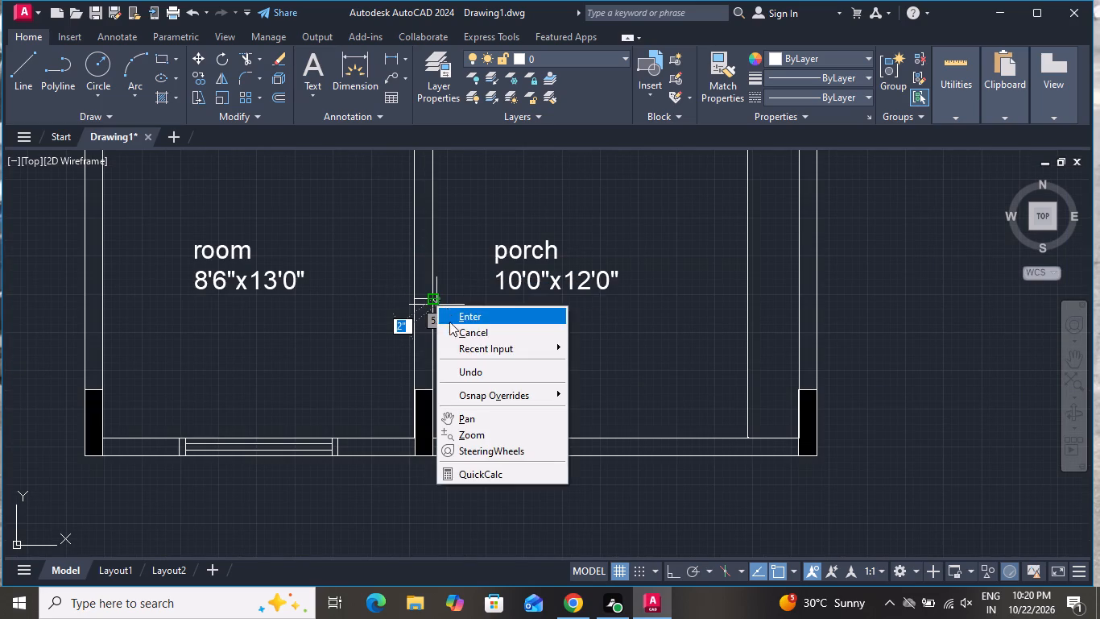
pyautogui.click(452, 326)
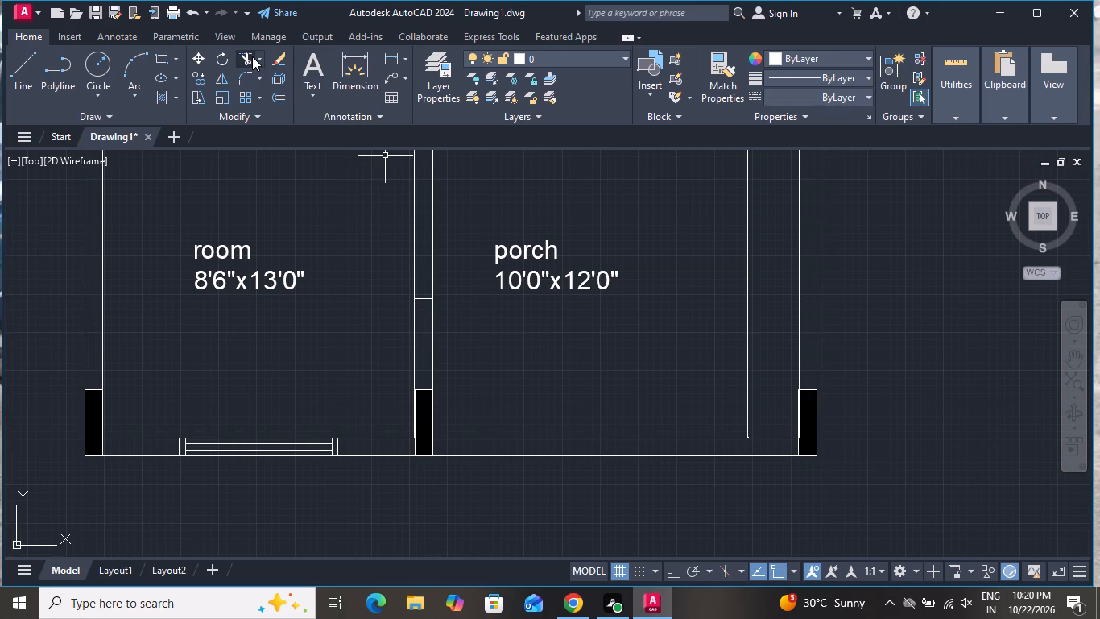
# Trim the room-side line of the wall between the front room and porch, from the new cross line down to the column.
pyautogui.click(252, 56)
pyautogui.click(433, 325)
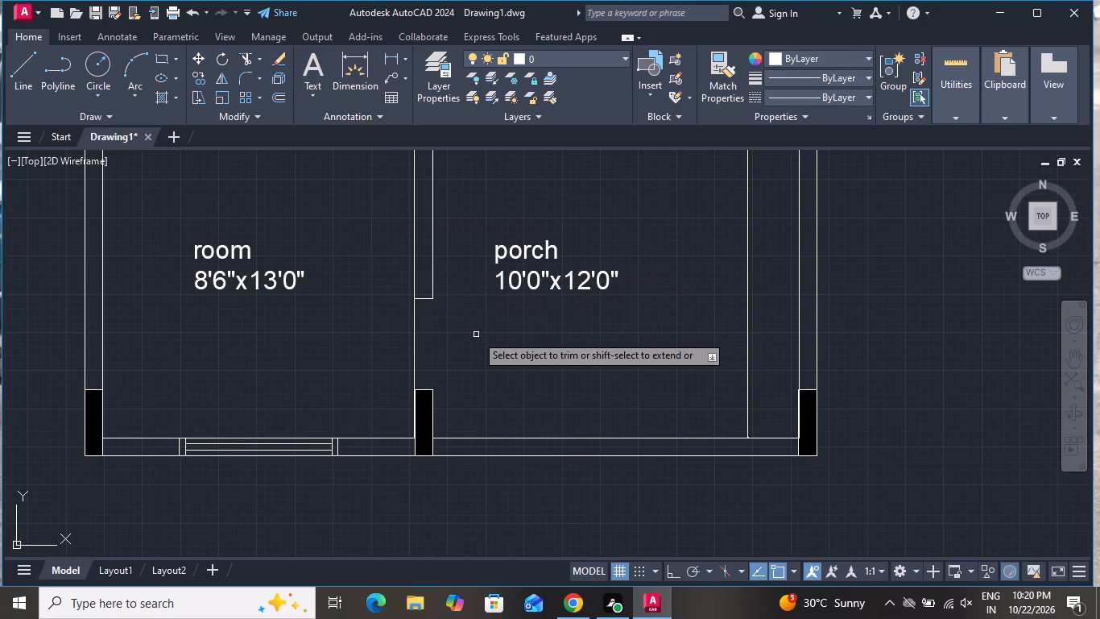
pyautogui.hotkey('ctrl', 'z')
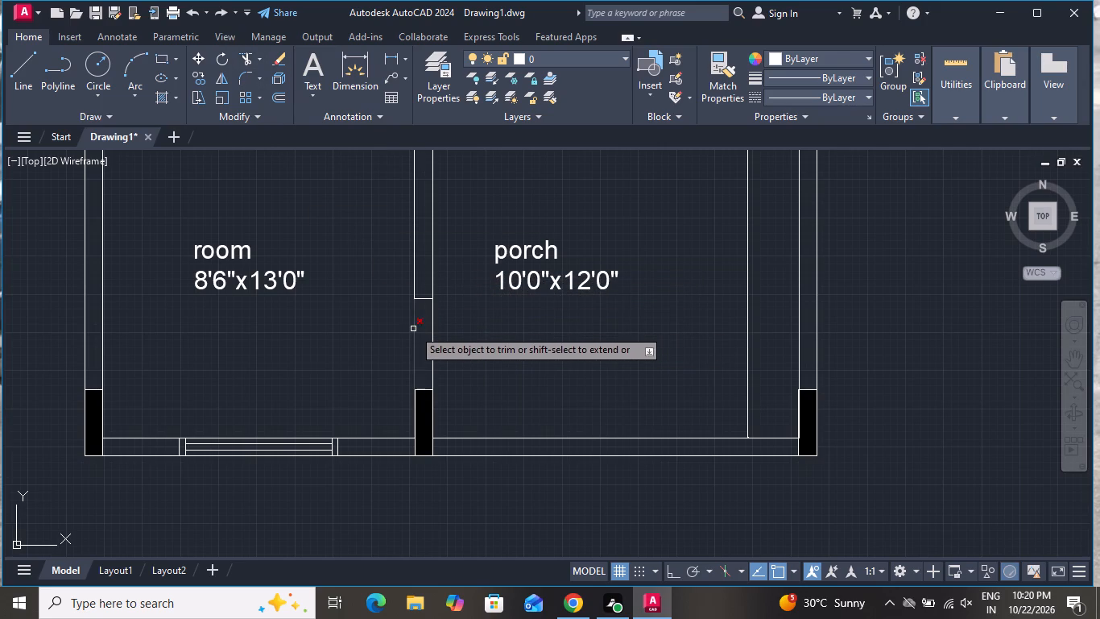
pyautogui.click(413, 329)
pyautogui.rightClick(470, 335)
pyautogui.click(484, 366)
# Delete the extra vertical line inside the porch beside its outer wall.
pyautogui.scroll(-2, 490, 386)
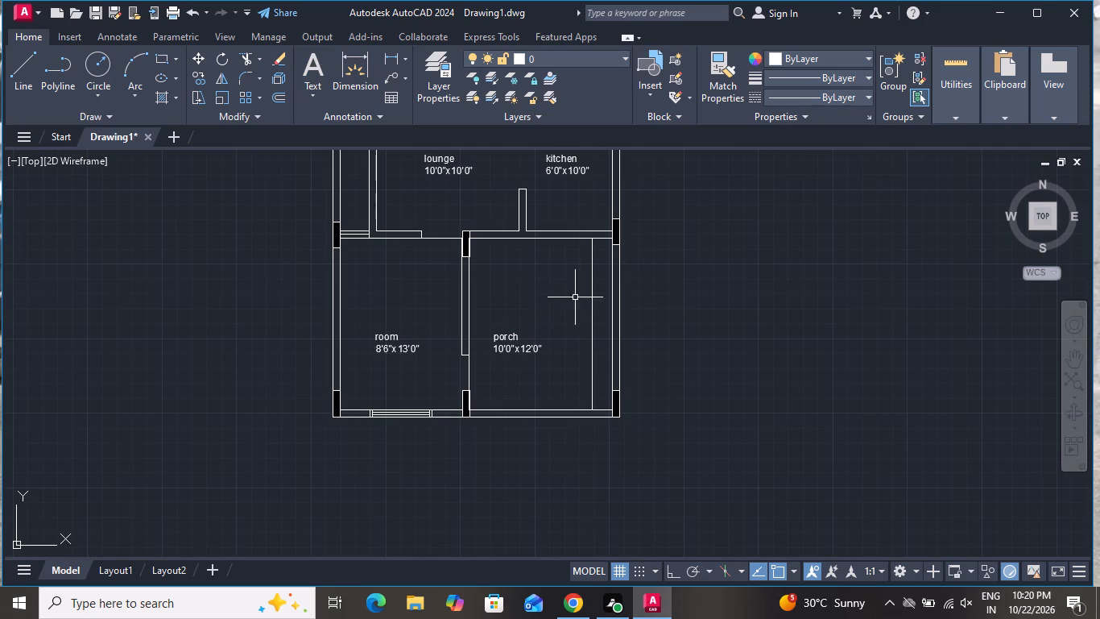
pyautogui.click(591, 268)
pyautogui.press('Delete')
# Draw a line closing the gap in the lounge's rear wall line at the head of the partition beside the narrow passage.
pyautogui.scroll(-2, 536, 330)
pyautogui.scroll(4, 461, 225)
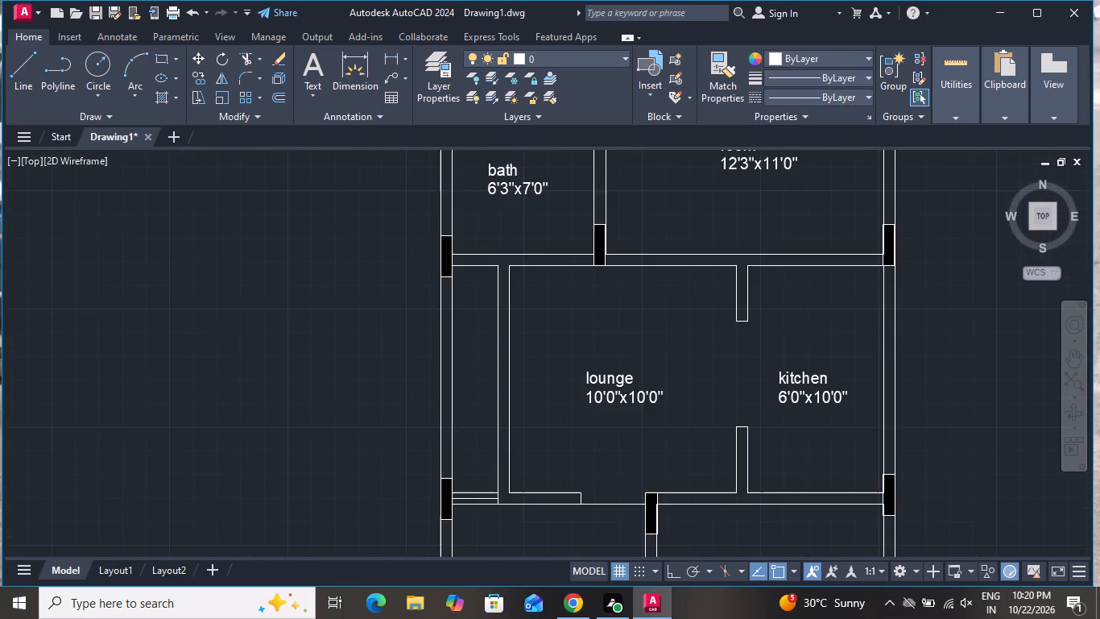
pyautogui.click(14, 69)
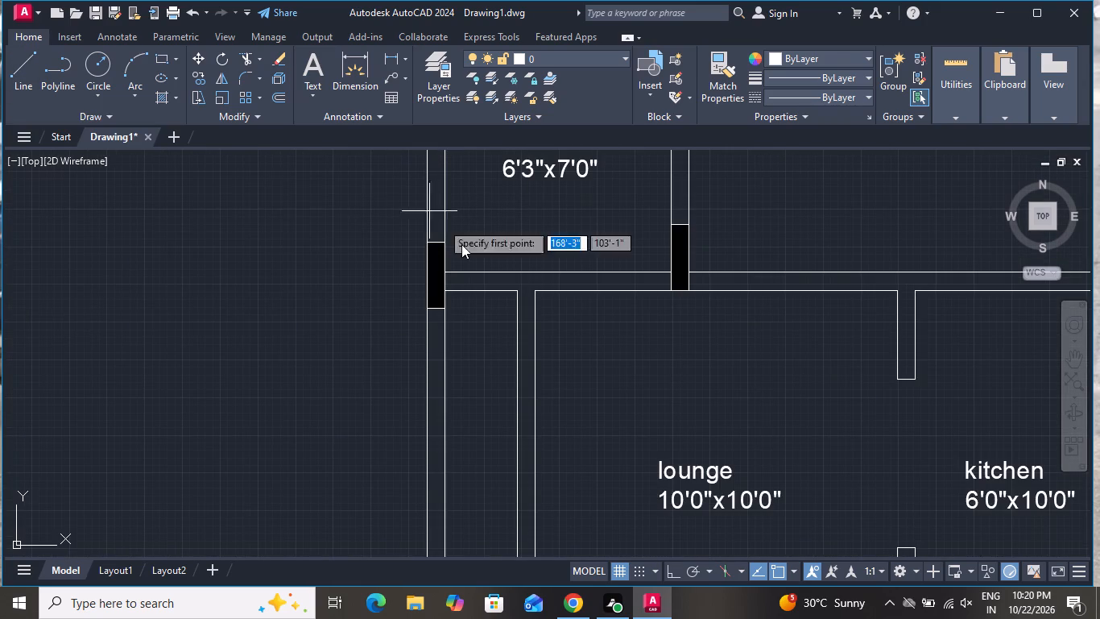
pyautogui.scroll(1, 555, 315)
pyautogui.click(520, 272)
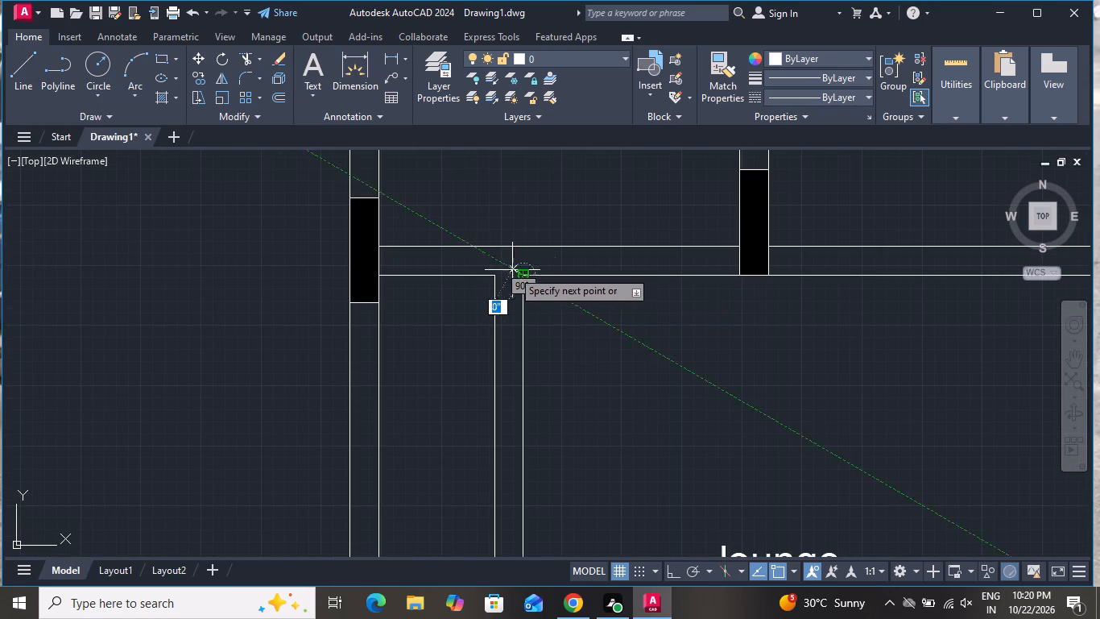
pyautogui.click(492, 271)
pyautogui.rightClick(492, 271)
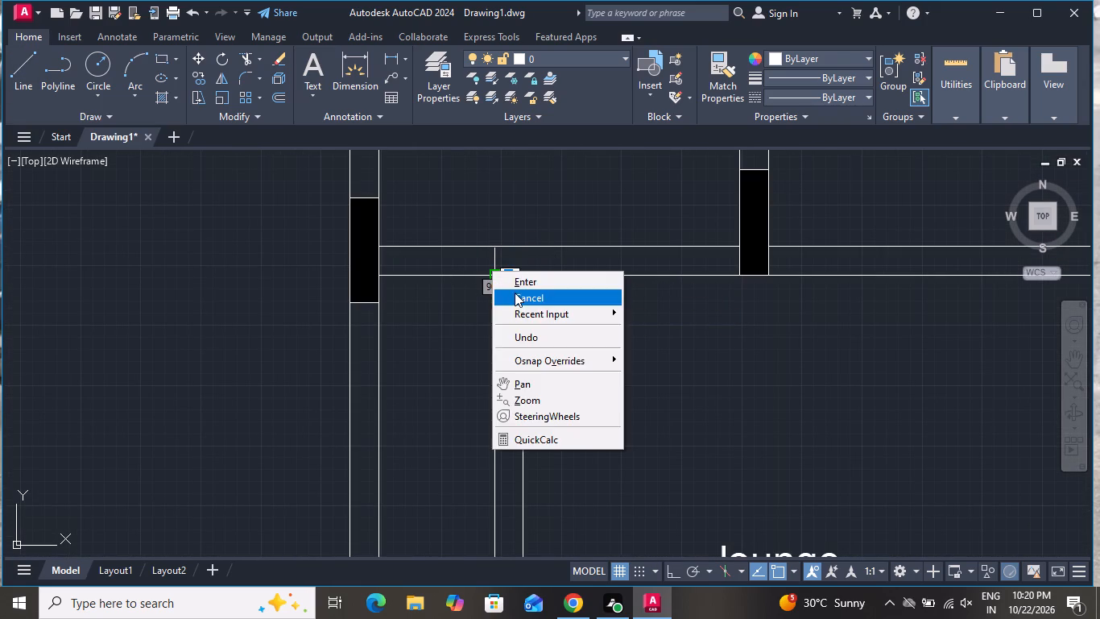
pyautogui.click(515, 293)
# Draw a 6" line across the partition between the lounge and the narrow passage, a short way below the rear wall.
pyautogui.click(31, 81)
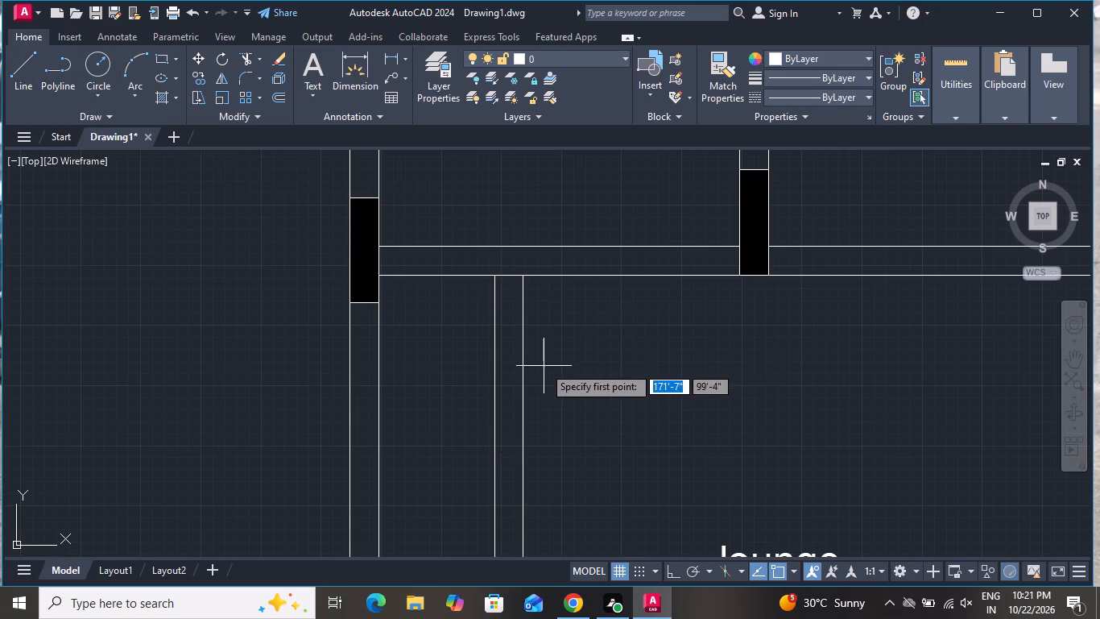
pyautogui.scroll(-1, 506, 368)
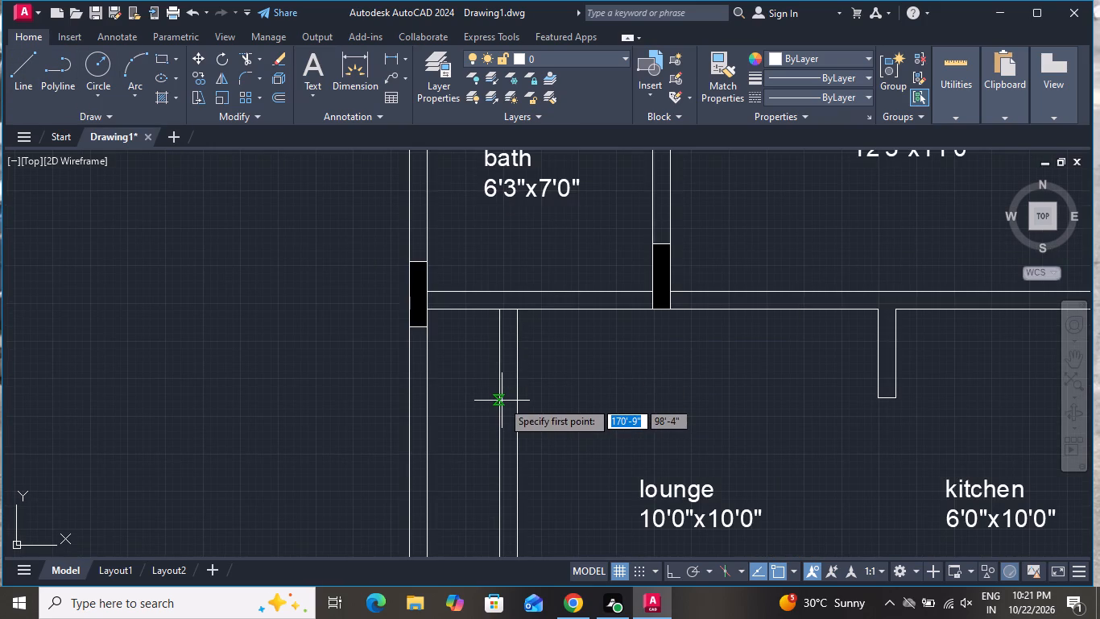
pyautogui.click(499, 407)
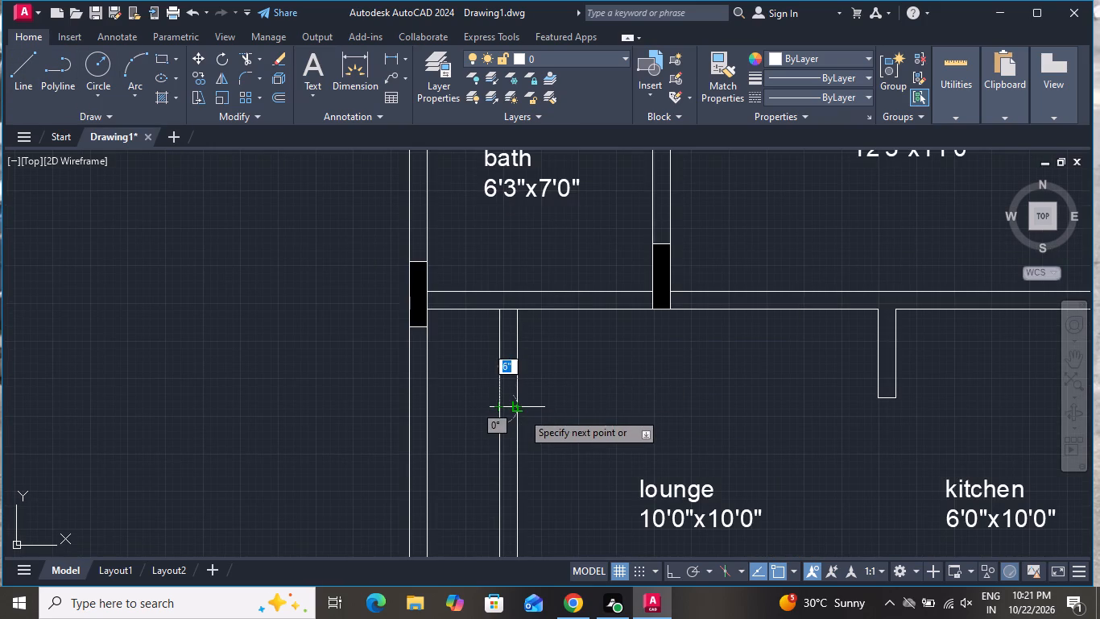
pyautogui.click(522, 412)
pyautogui.rightClick(522, 412)
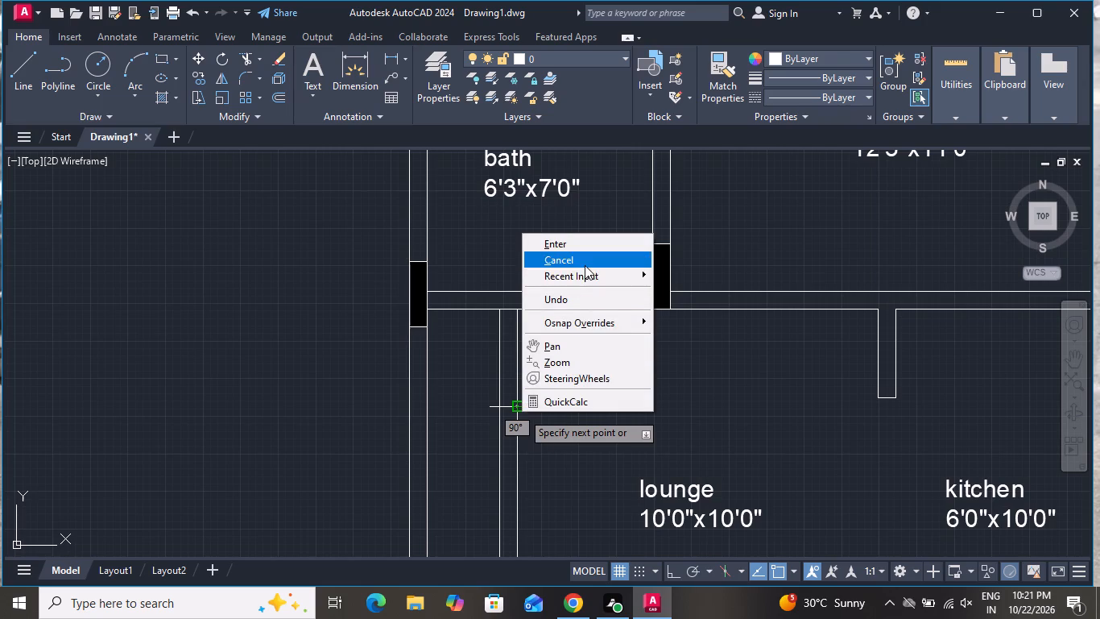
pyautogui.click(585, 263)
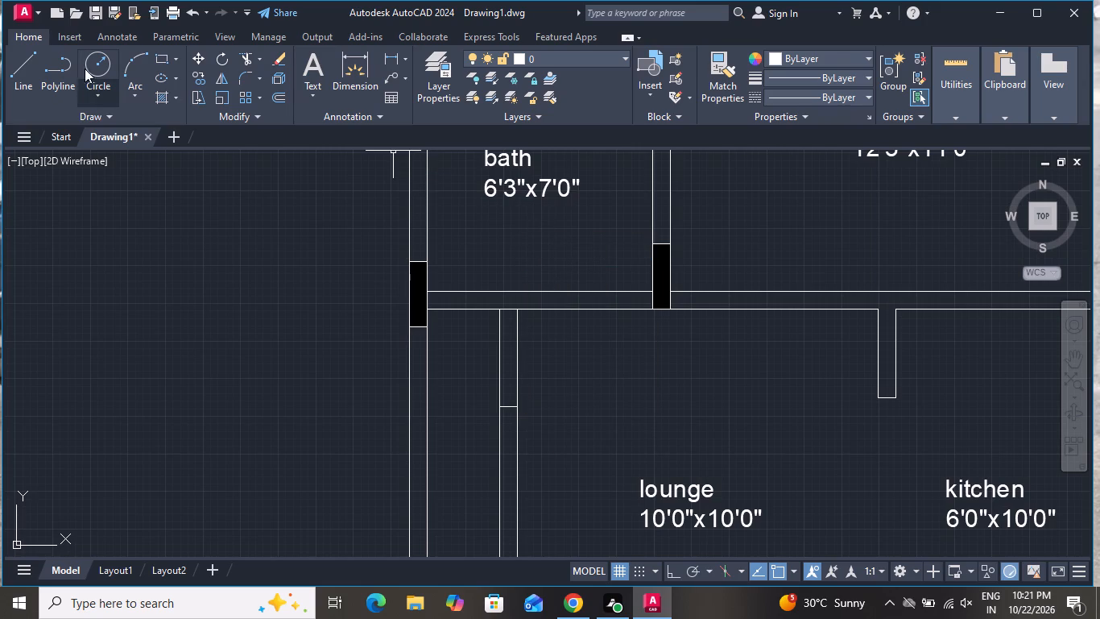
# Trim the lounge-side line of the passage partition between the new cross line and the rear wall.
pyautogui.click(246, 64)
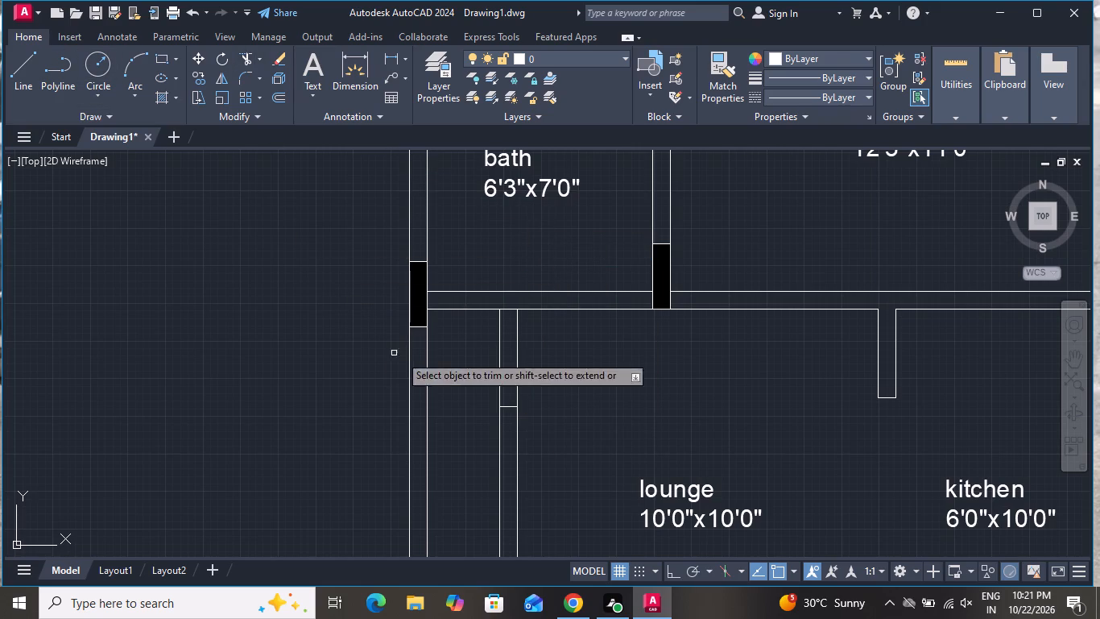
pyautogui.click(515, 347)
pyautogui.scroll(-2, 565, 356)
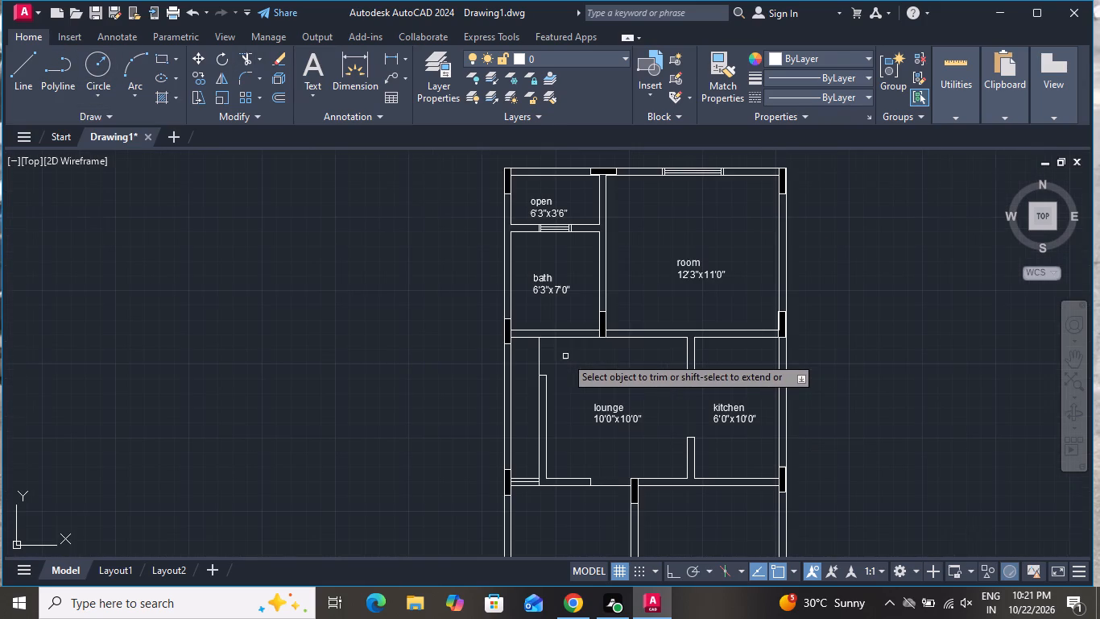
pyautogui.rightClick(565, 356)
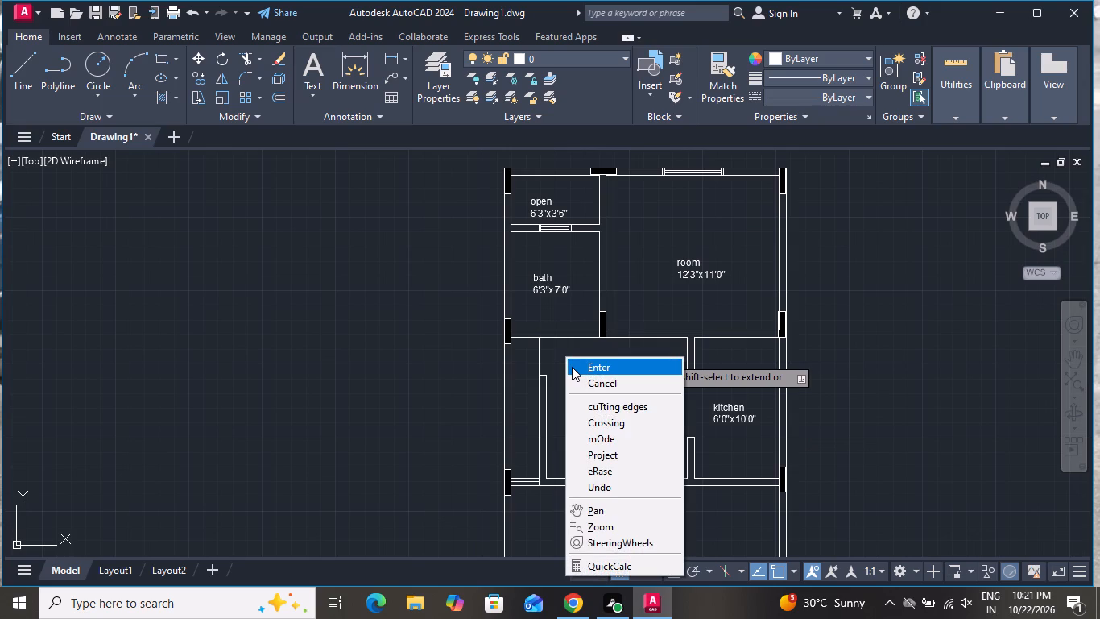
pyautogui.click(572, 387)
# Draw a short line across the wall between the lounge and the 12'3"x11'0" room, just beside the column at the bath corner.
pyautogui.click(18, 78)
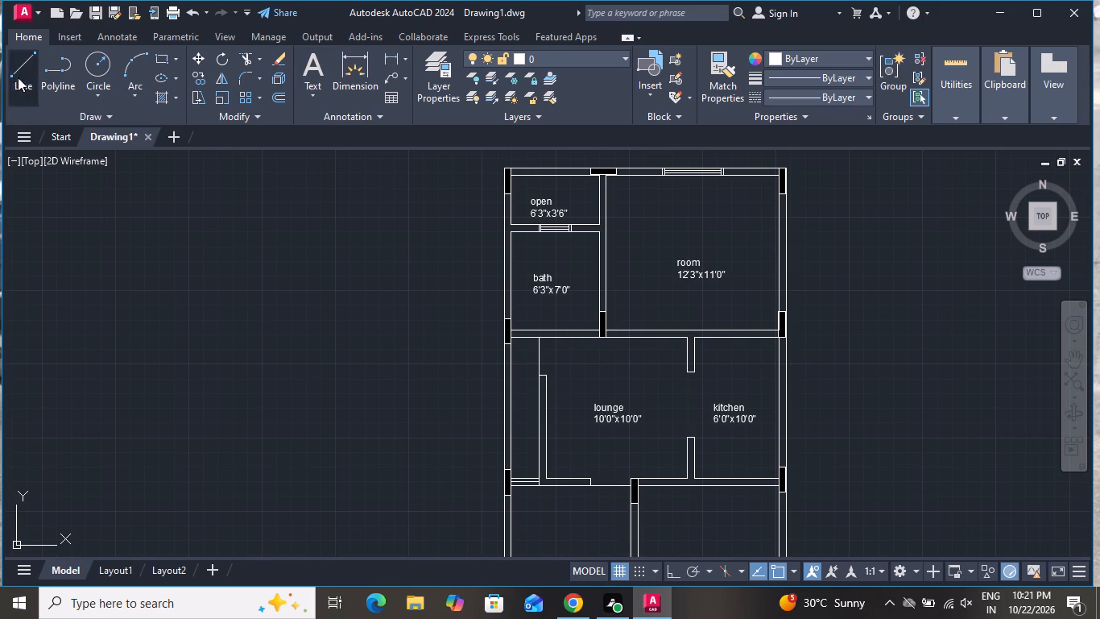
pyautogui.scroll(-2, 359, 157)
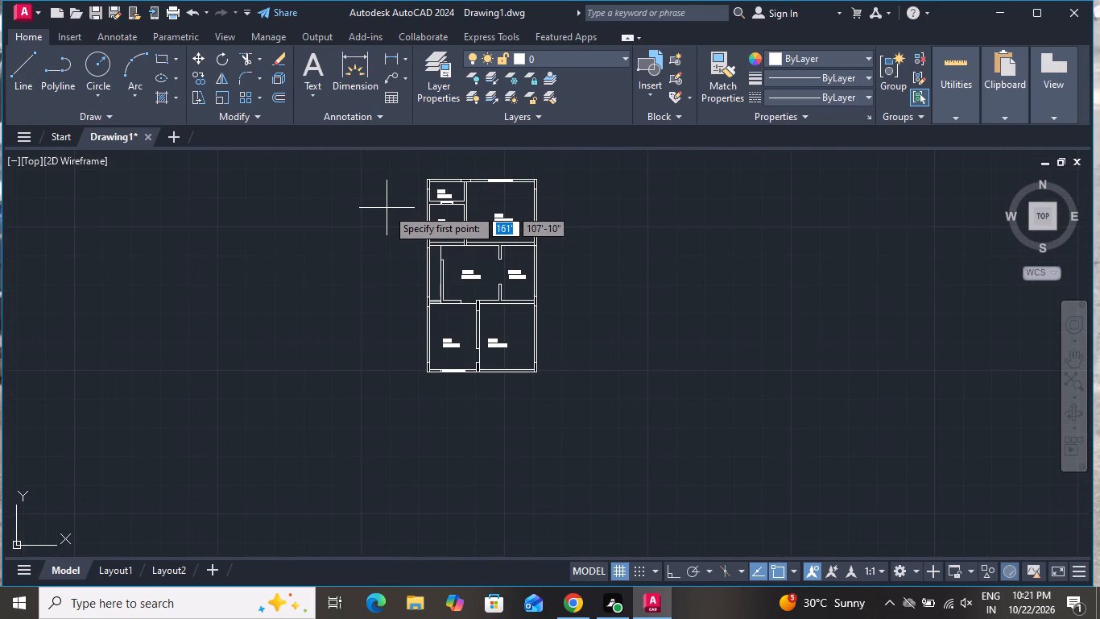
pyautogui.scroll(-1, 387, 209)
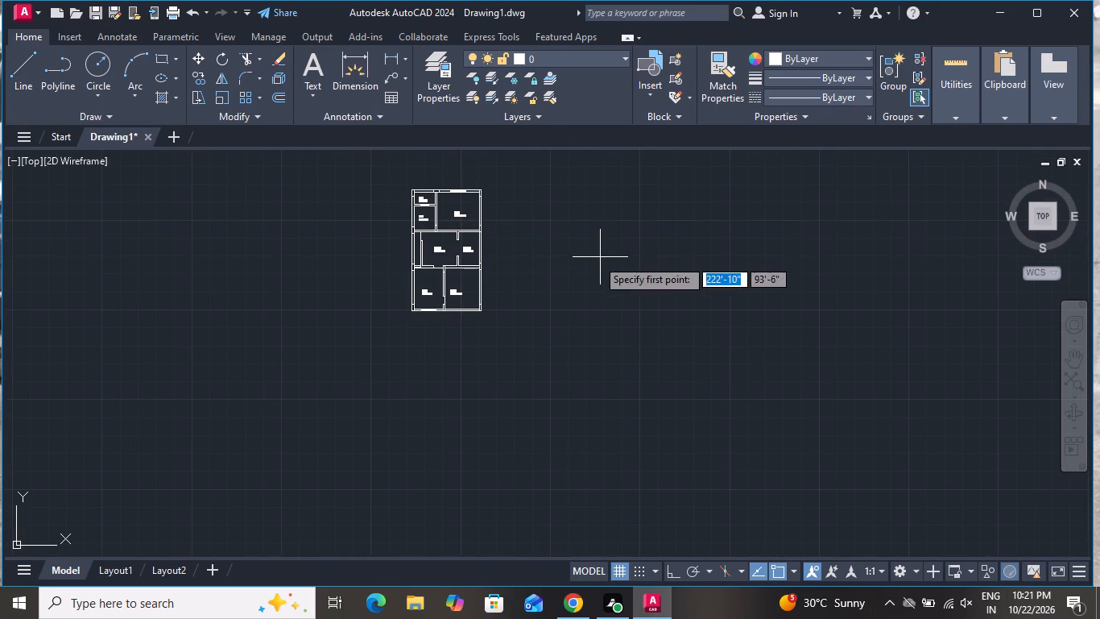
pyautogui.scroll(2, 439, 236)
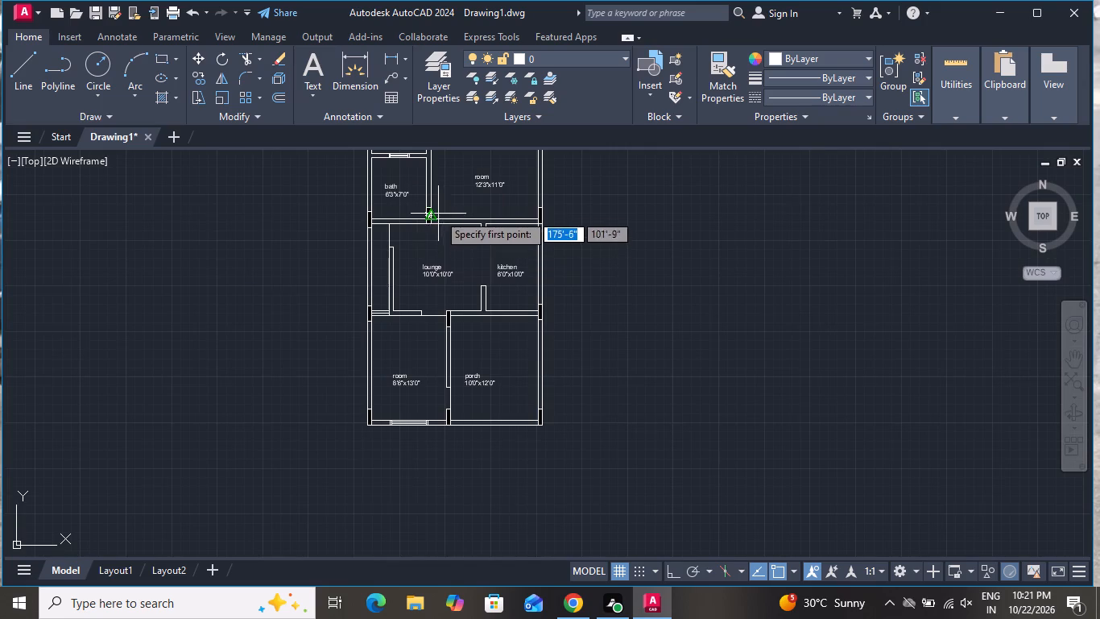
pyautogui.scroll(3, 437, 202)
pyautogui.click(424, 282)
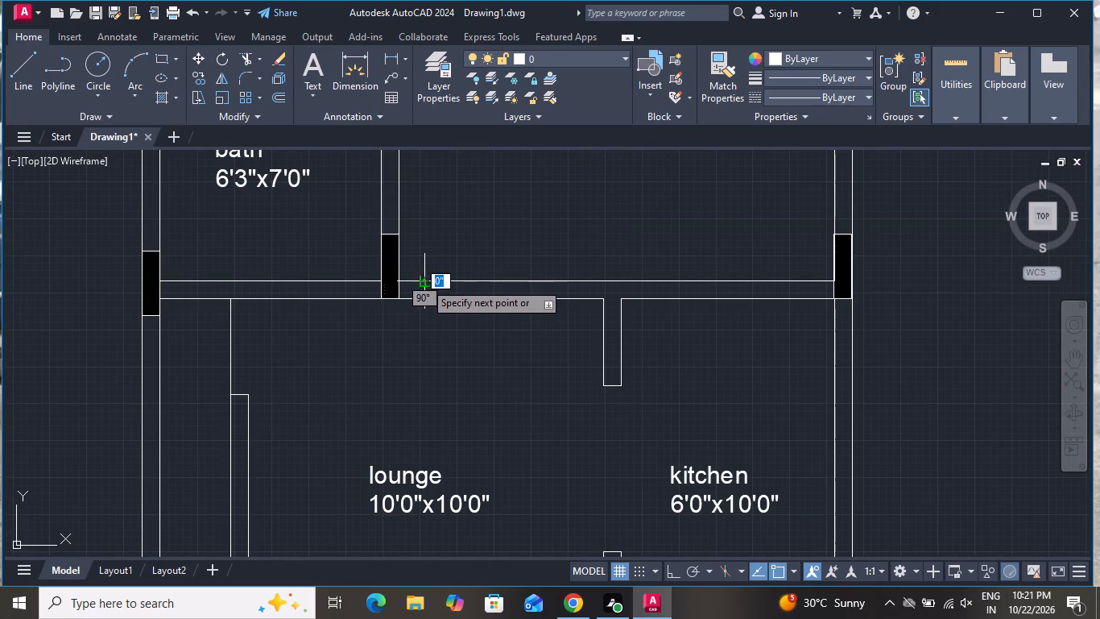
pyautogui.click(421, 301)
pyautogui.rightClick(421, 301)
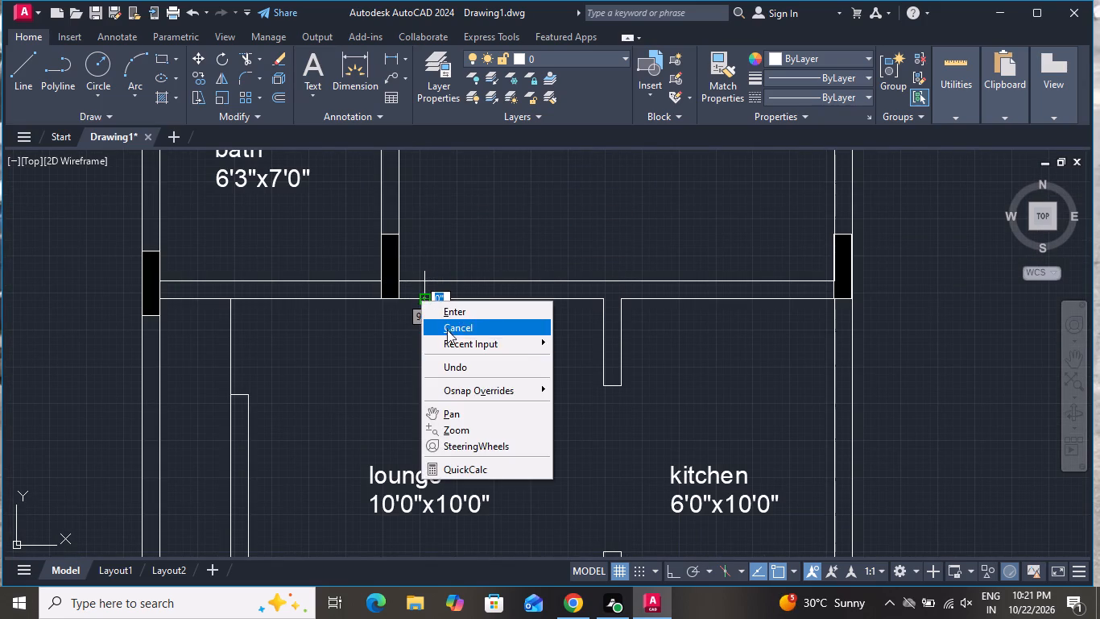
pyautogui.click(447, 328)
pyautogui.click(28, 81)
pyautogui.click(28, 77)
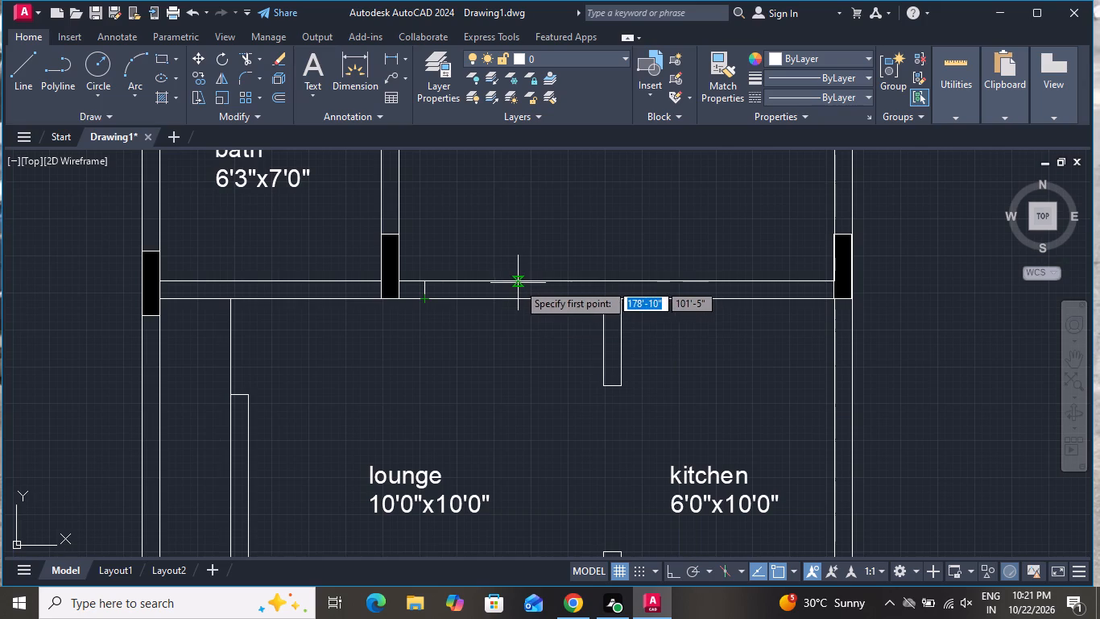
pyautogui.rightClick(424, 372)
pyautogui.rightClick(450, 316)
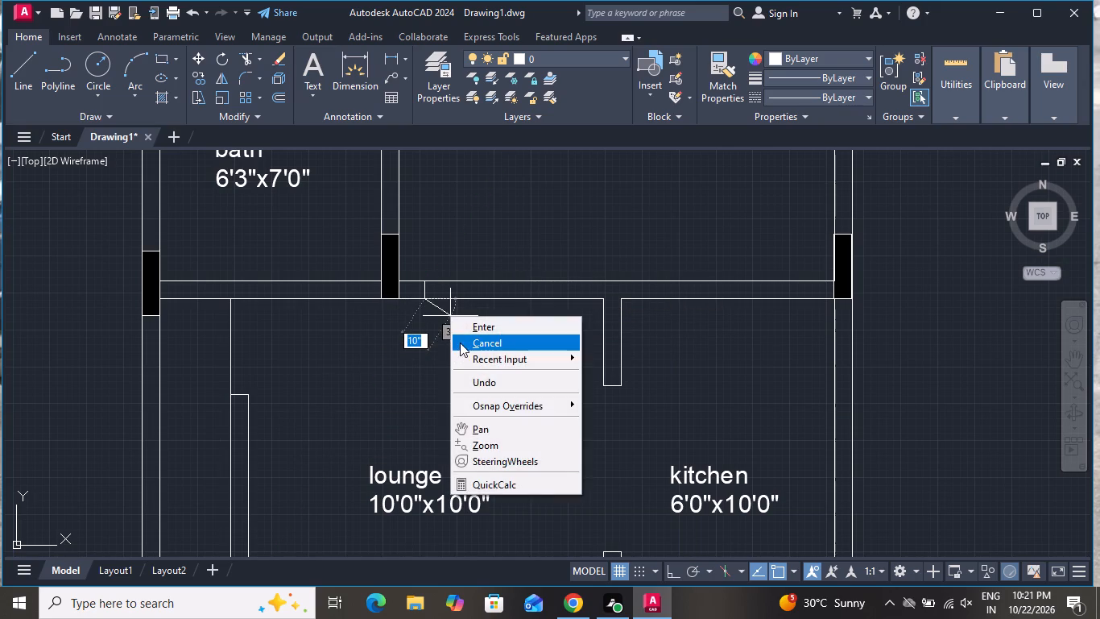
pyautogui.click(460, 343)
# Draw a second cross line through the same wall, between the first cross line and the lounge-kitchen partition.
pyautogui.click(23, 72)
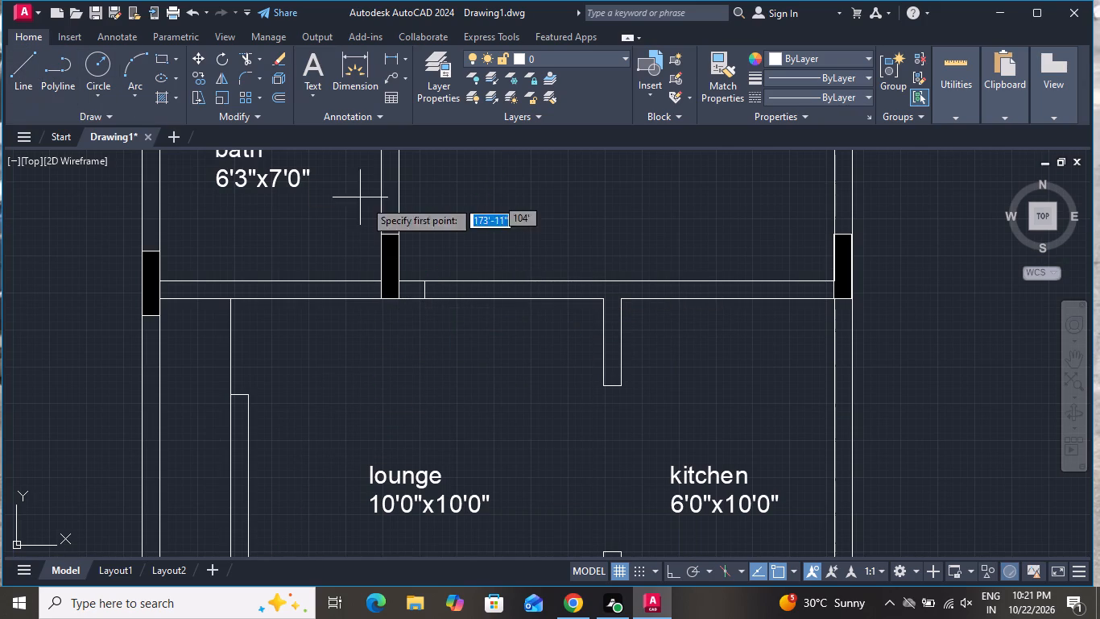
pyautogui.click(529, 278)
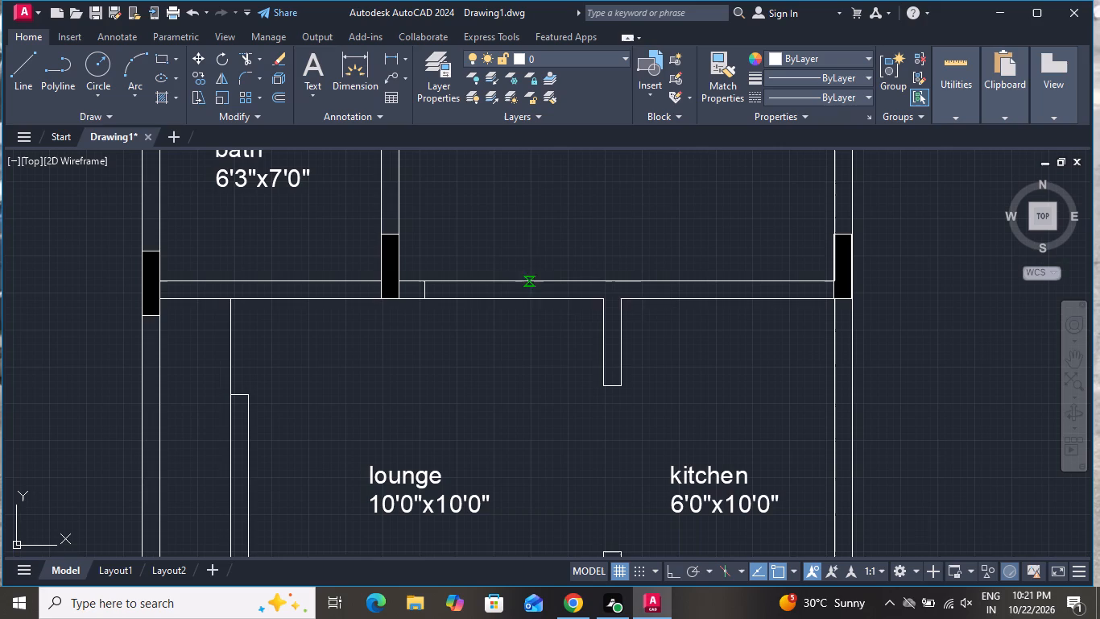
pyautogui.click(529, 297)
pyautogui.rightClick(531, 297)
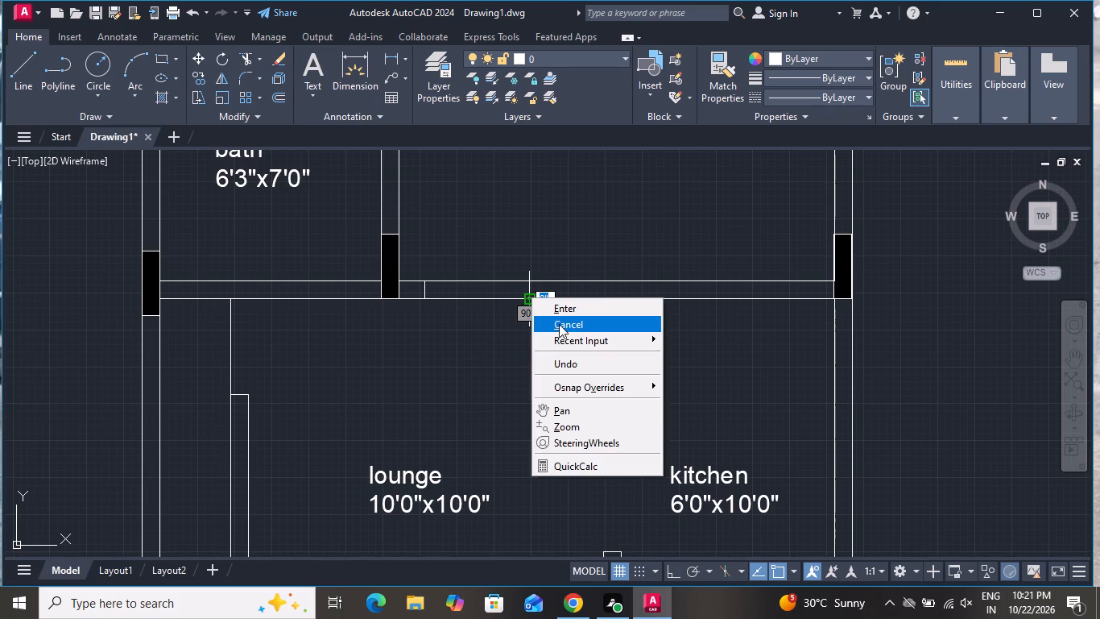
pyautogui.click(559, 324)
# Trim the room-side wall line between the two cross lines in the wall separating the lounge and the 12'3"x11'0" room.
pyautogui.click(246, 55)
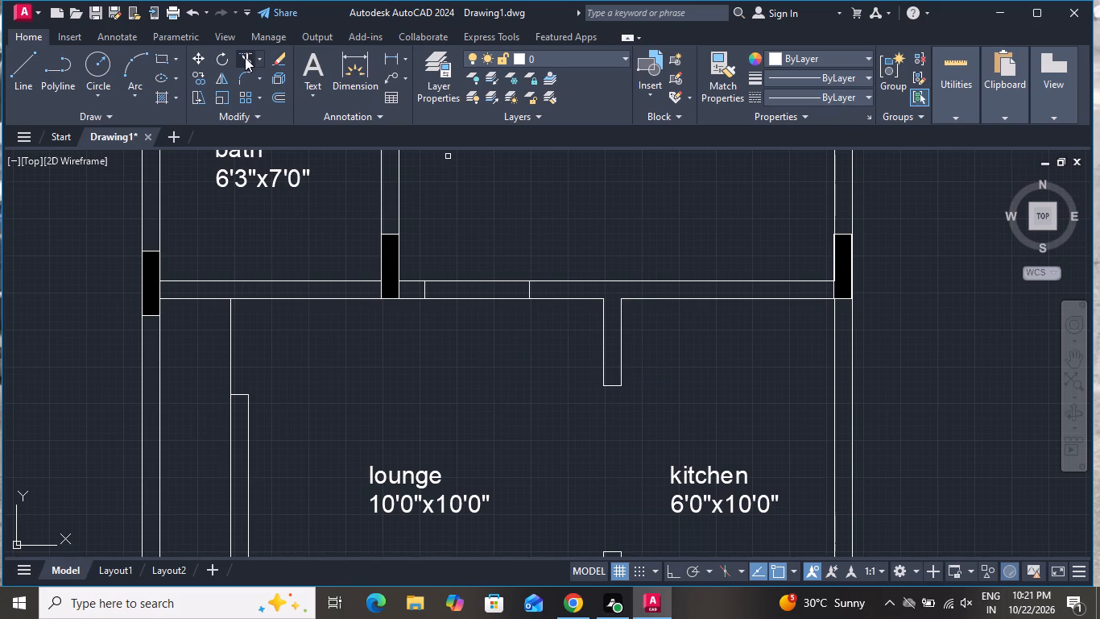
pyautogui.click(461, 282)
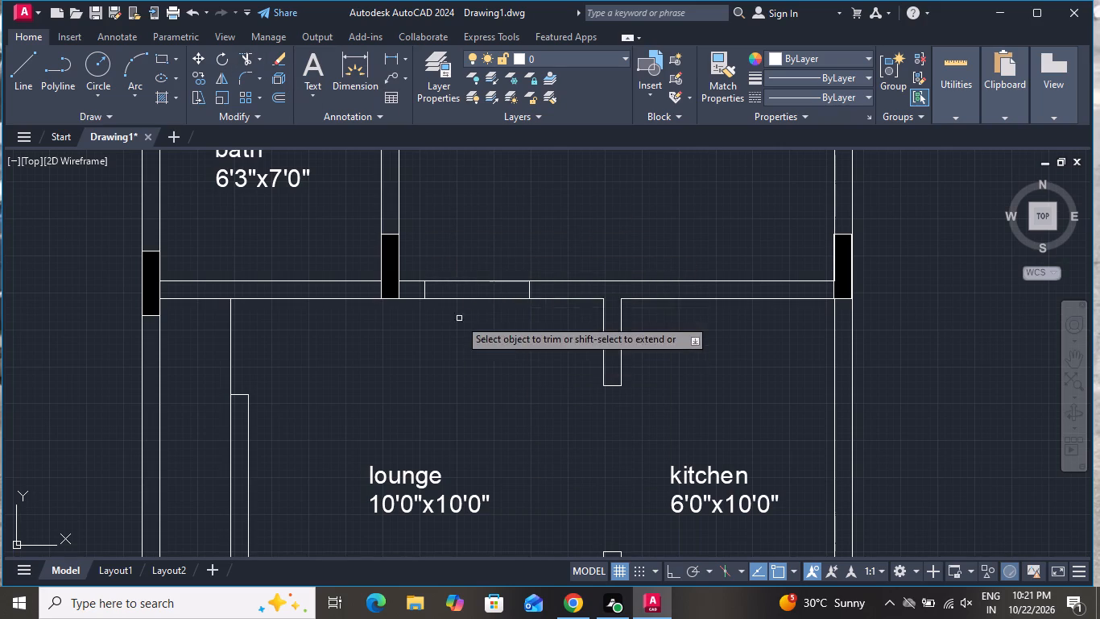
pyautogui.click(475, 279)
pyautogui.rightClick(467, 340)
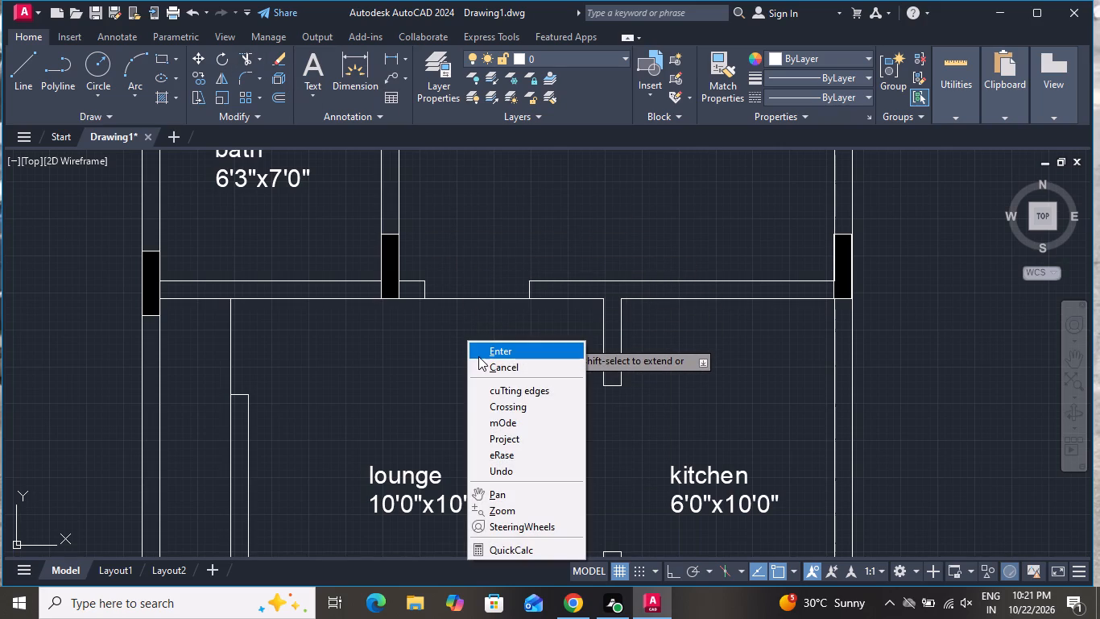
# Draw a short line across the partition between the bath and the 12'3"x11'0" room, above the column at the bath corner.
pyautogui.click(476, 362)
pyautogui.scroll(-2, 478, 344)
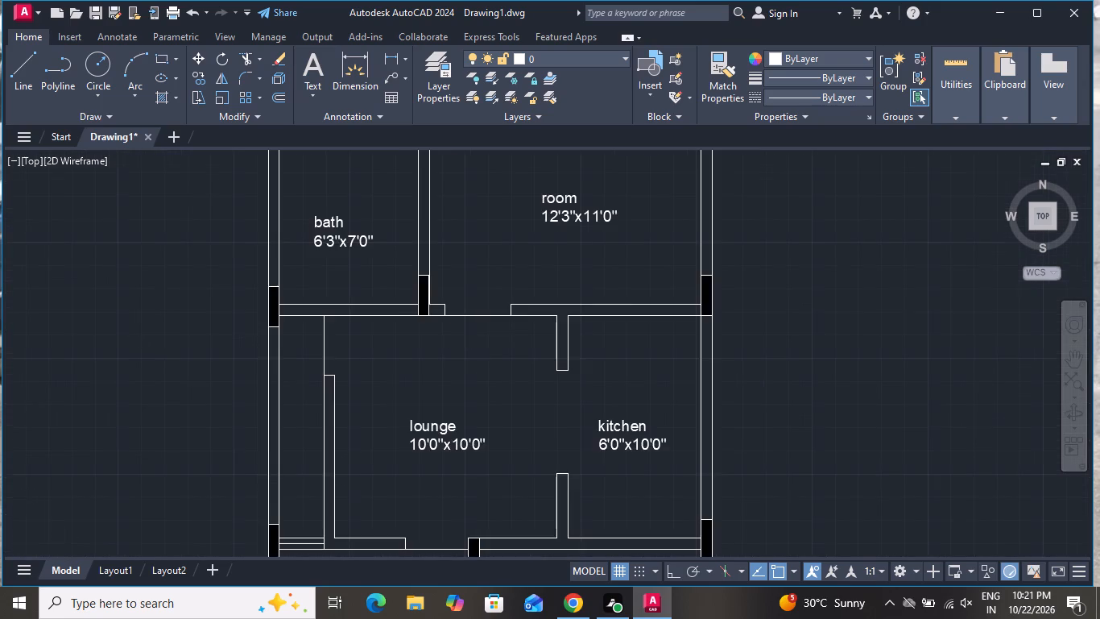
pyautogui.click(32, 79)
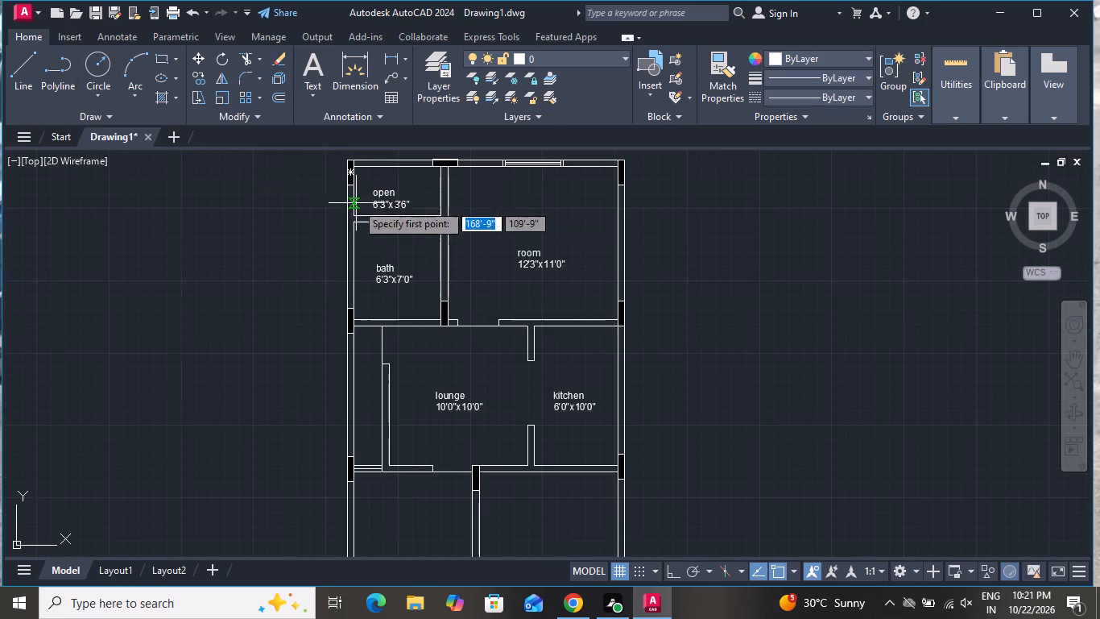
pyautogui.scroll(-1, 363, 218)
pyautogui.scroll(2, 403, 255)
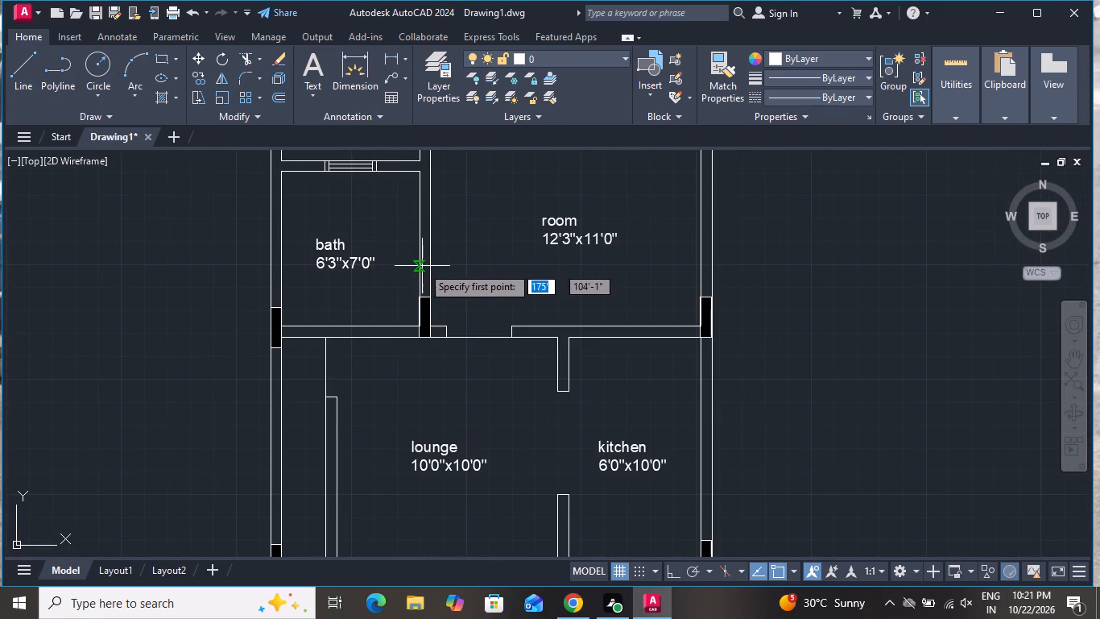
pyautogui.scroll(1, 439, 252)
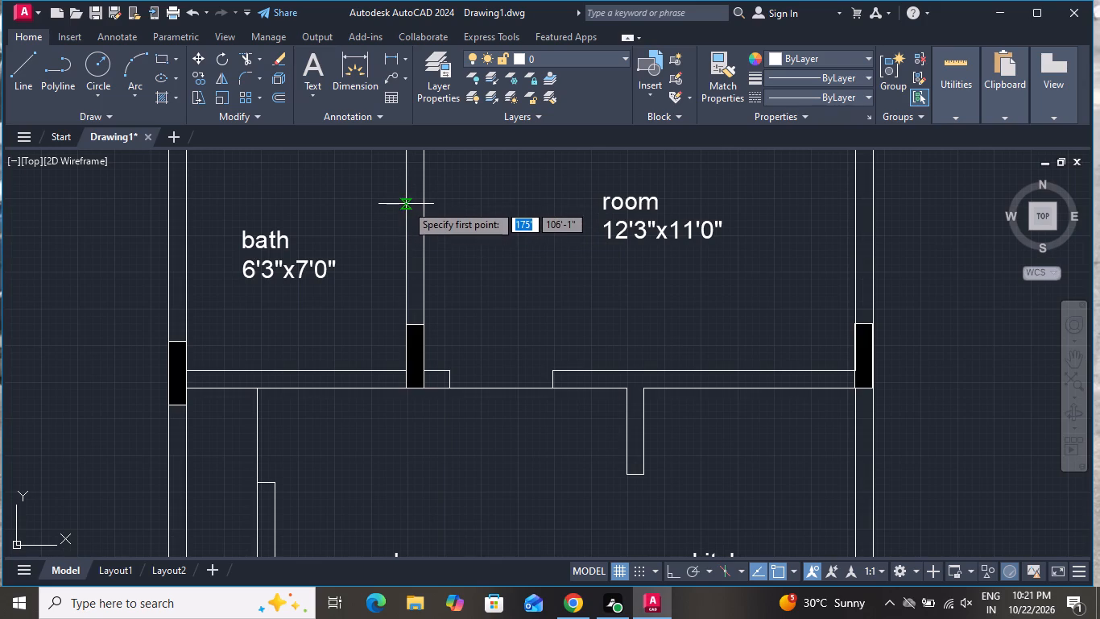
pyautogui.click(406, 204)
pyautogui.click(423, 206)
pyautogui.rightClick(423, 206)
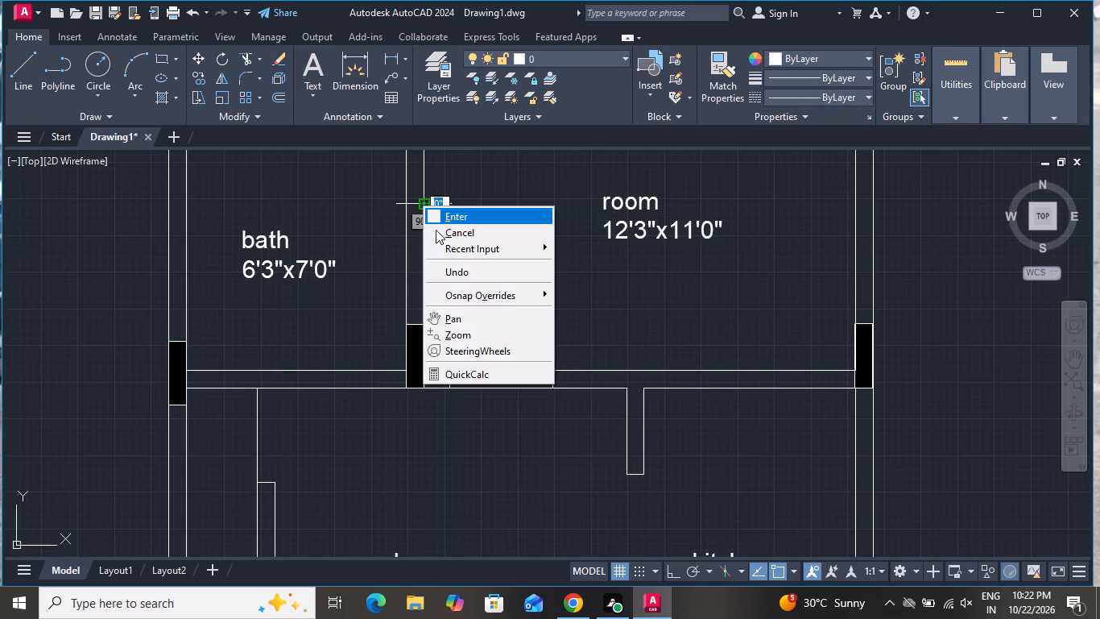
pyautogui.click(436, 230)
# Trim the room-side line of the bath partition between the new cross line and the column.
pyautogui.click(244, 68)
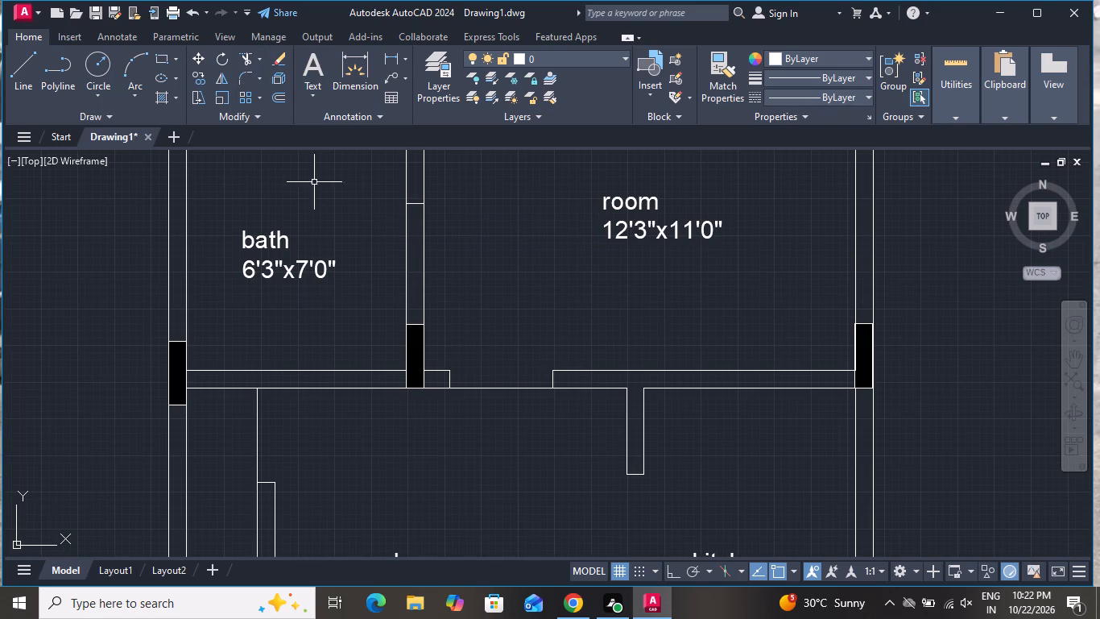
pyautogui.click(249, 60)
pyautogui.click(423, 255)
pyautogui.scroll(-2, 471, 300)
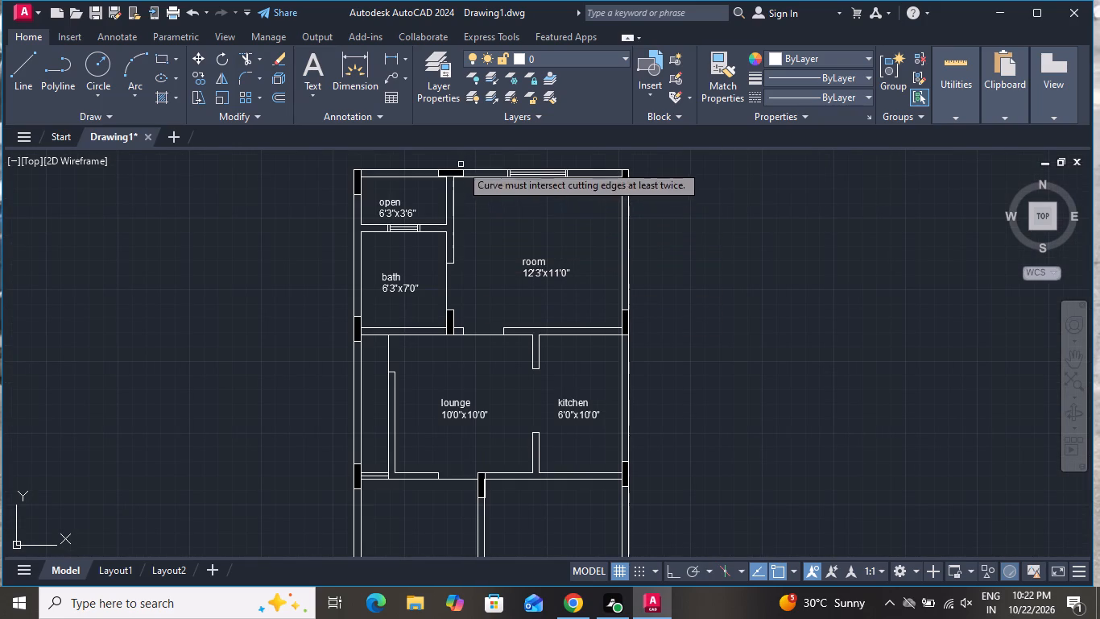
pyautogui.rightClick(477, 224)
pyautogui.click(492, 248)
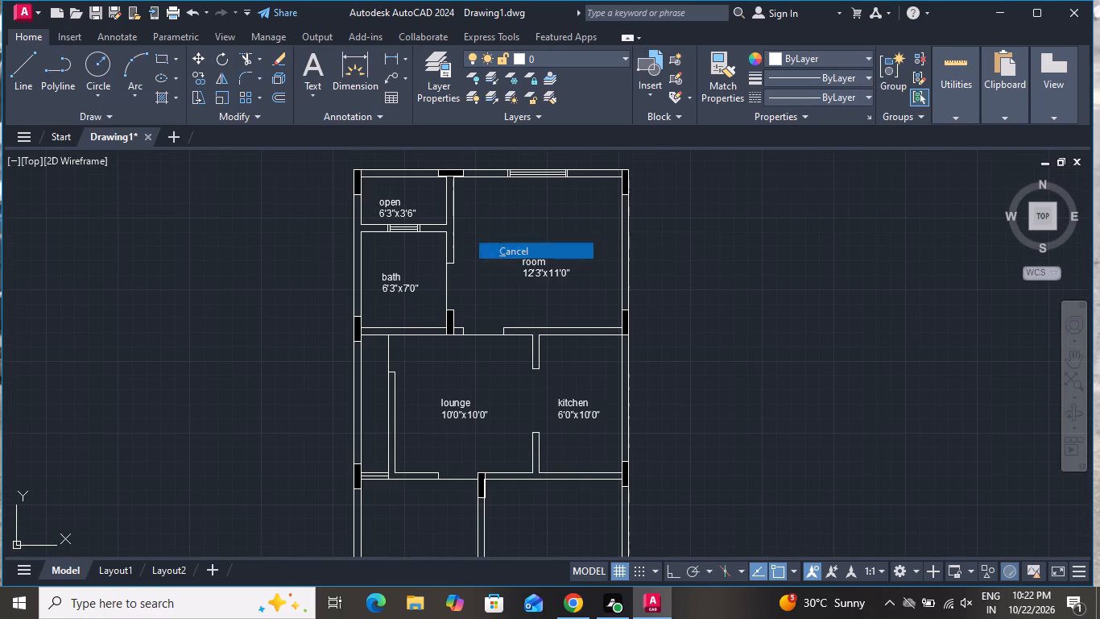
# Draw a short line across the same partition, in line with the open-side face of the wall between the open area and the bath.
pyautogui.click(38, 73)
pyautogui.scroll(1, 363, 166)
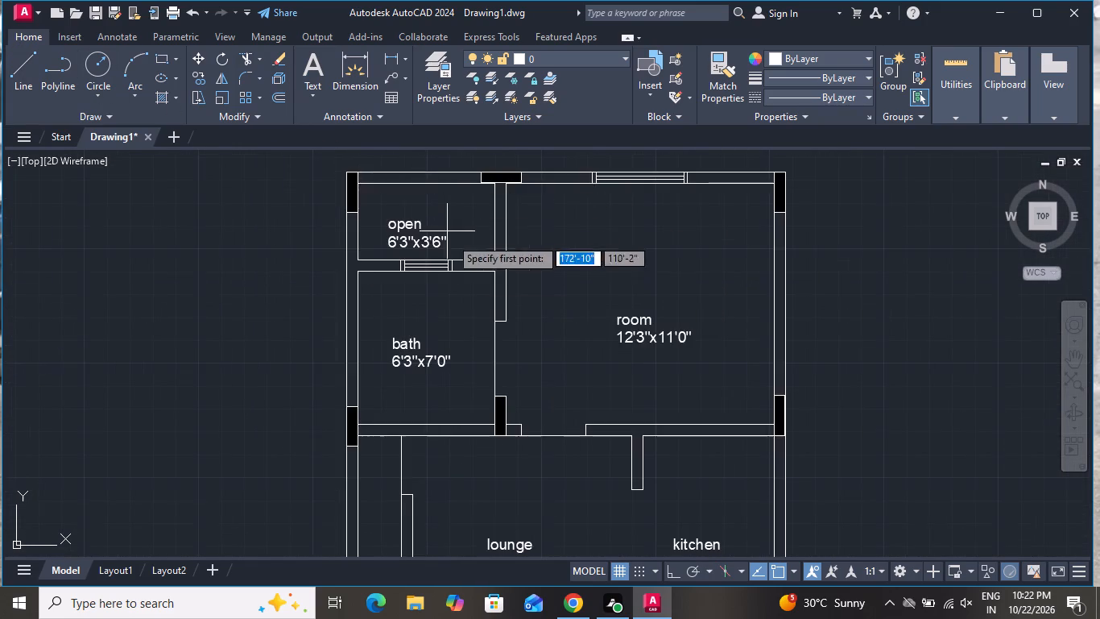
pyautogui.scroll(1, 465, 264)
pyautogui.click(511, 255)
pyautogui.click(526, 256)
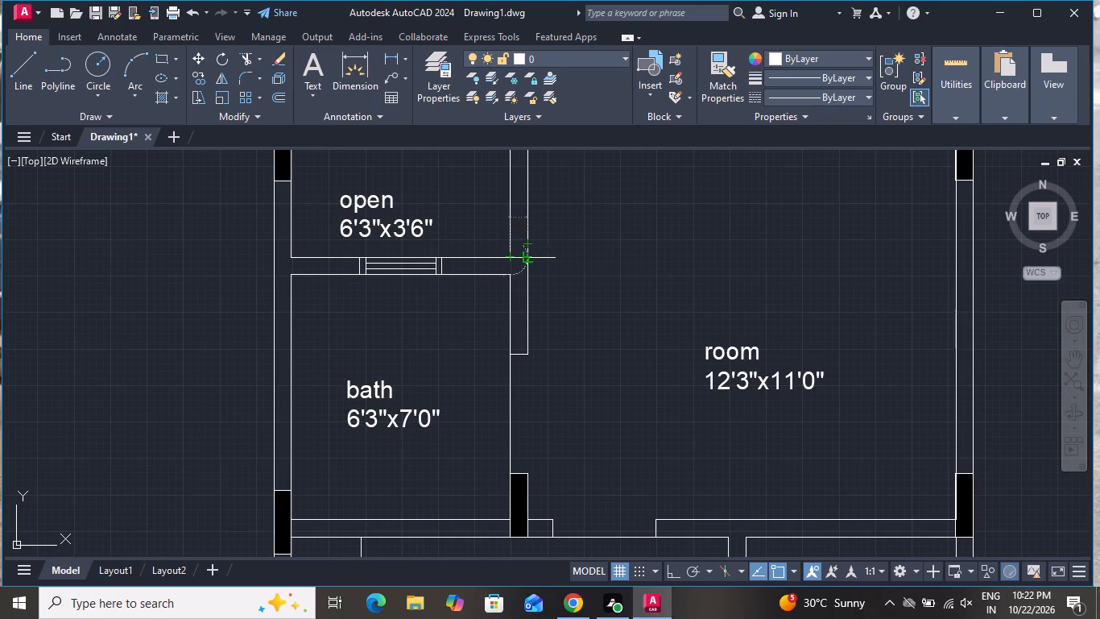
pyautogui.rightClick(529, 260)
pyautogui.click(538, 274)
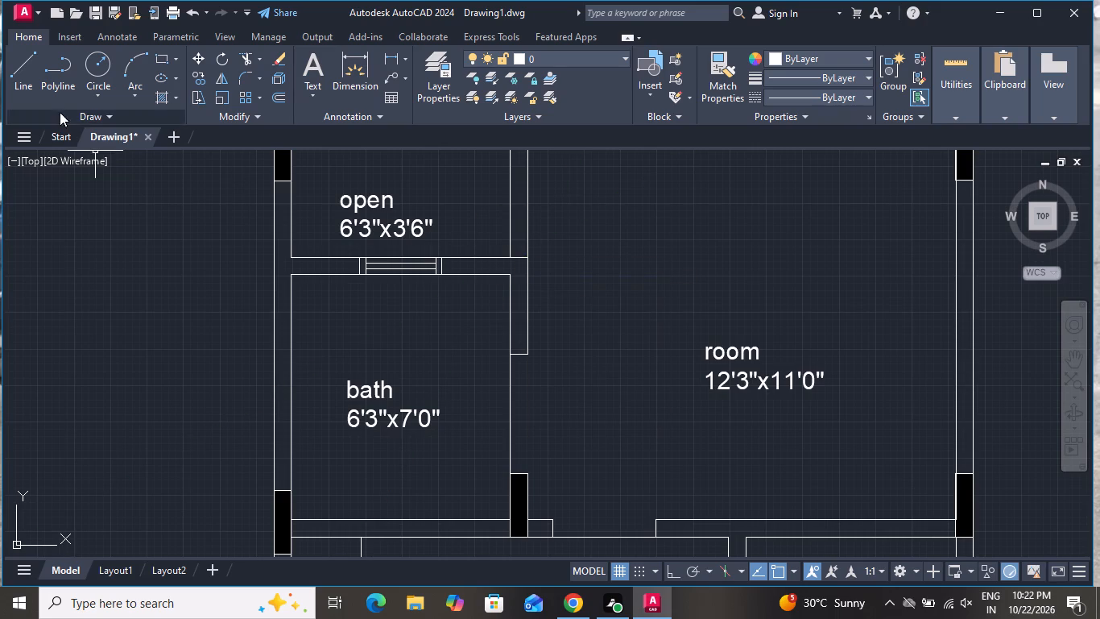
# Trim the room-side line of the partition beside the open area, from the new cross line to the rear wall.
pyautogui.click(246, 58)
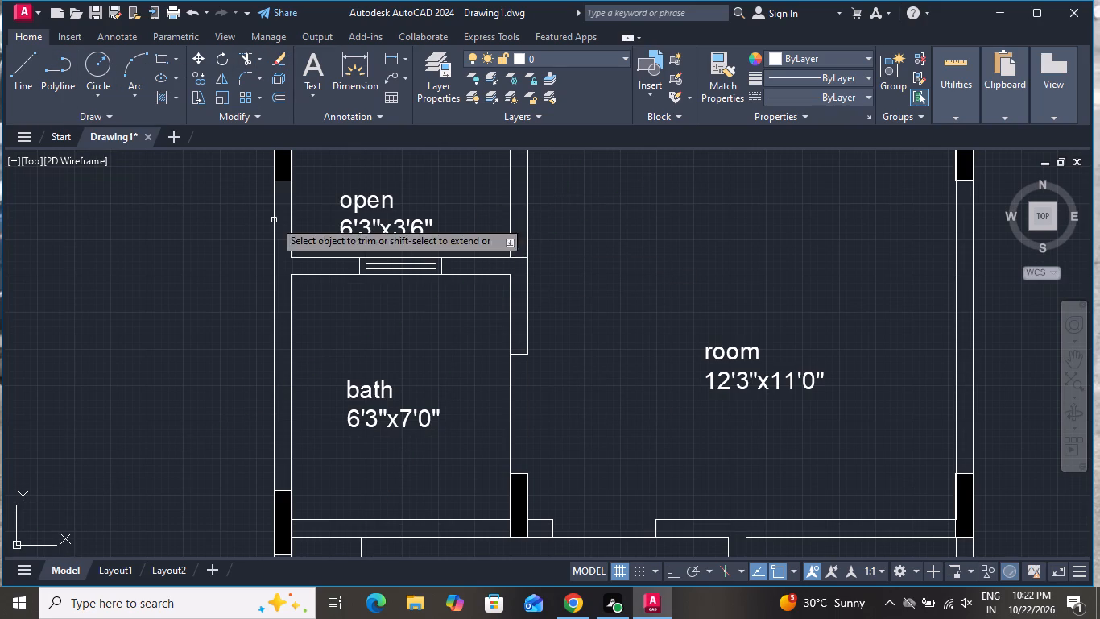
pyautogui.scroll(-2, 281, 243)
pyautogui.scroll(1, 378, 220)
pyautogui.click(374, 230)
pyautogui.click(383, 225)
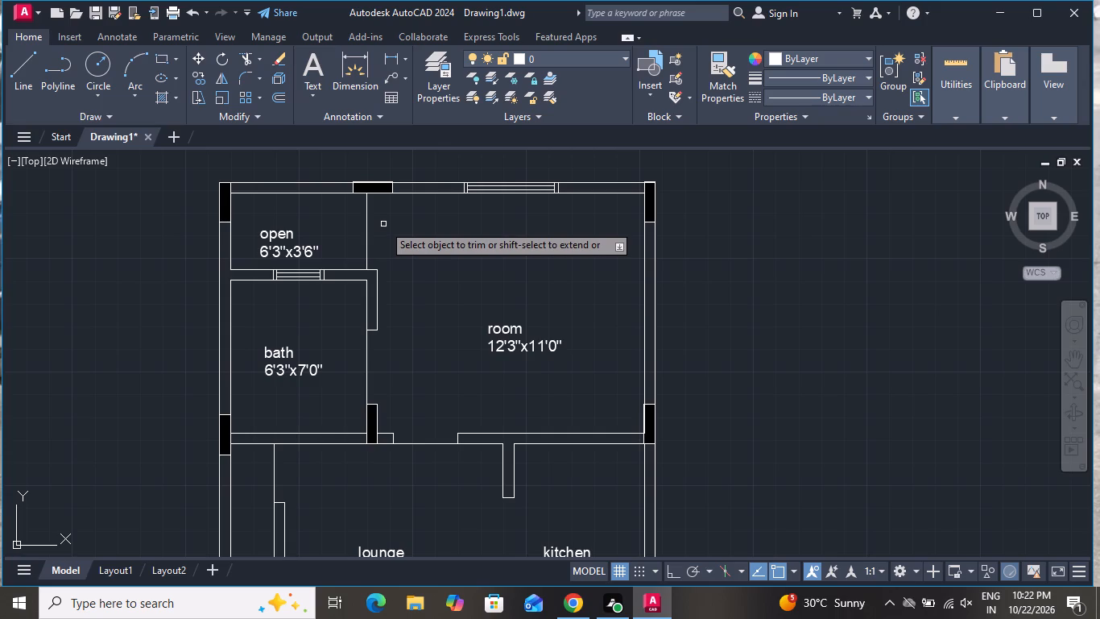
pyautogui.rightClick(383, 224)
pyautogui.click(390, 243)
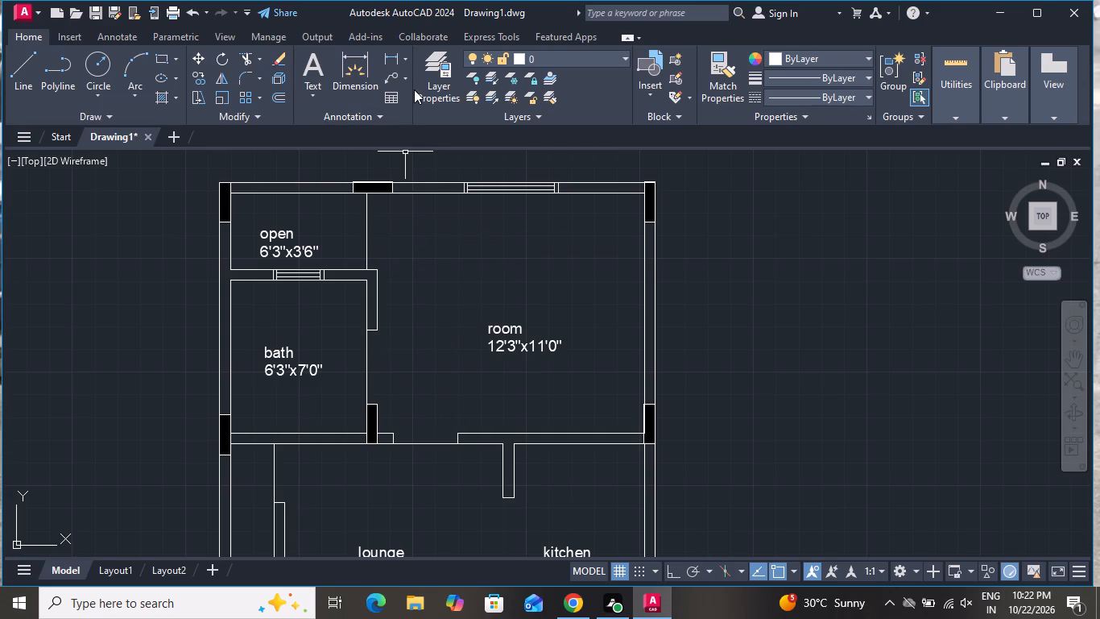
# With Ortho on, draw an L-shaped line from the porch's front wall straight up into the porch, turning toward the 8'6"x13'0" room before the kitchen wall.
pyautogui.scroll(-2, 447, 191)
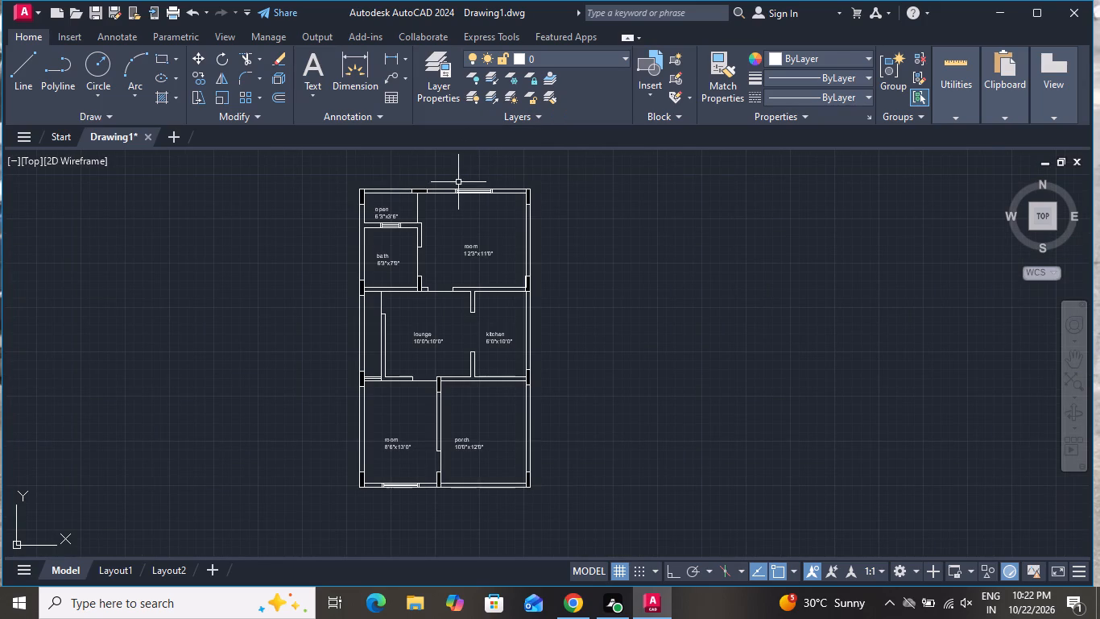
pyautogui.scroll(1, 520, 517)
pyautogui.click(31, 71)
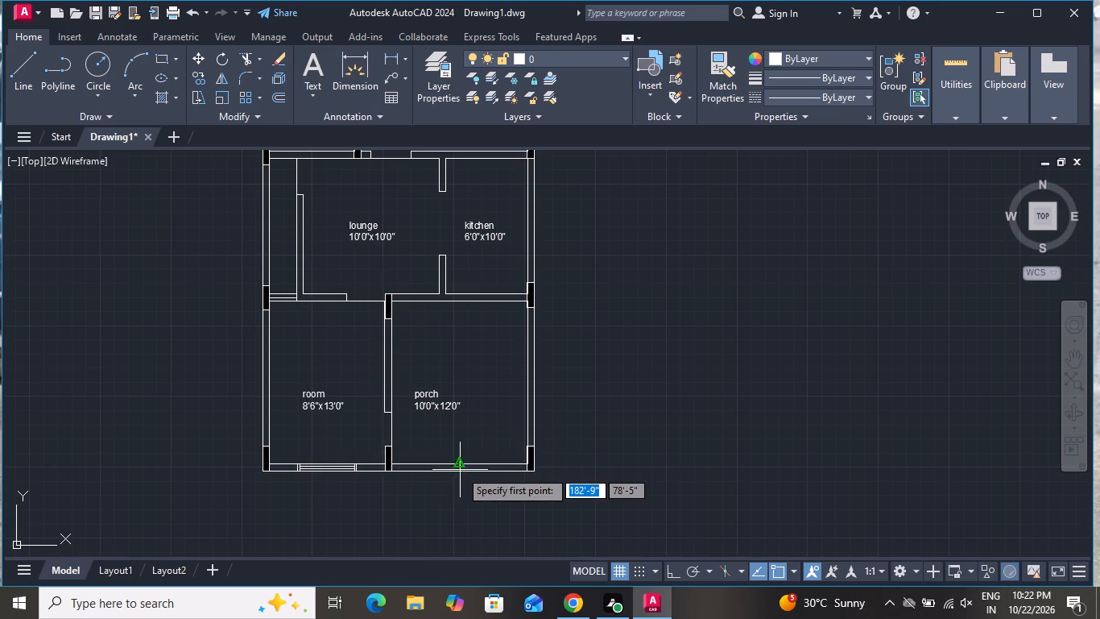
pyautogui.scroll(2, 460, 470)
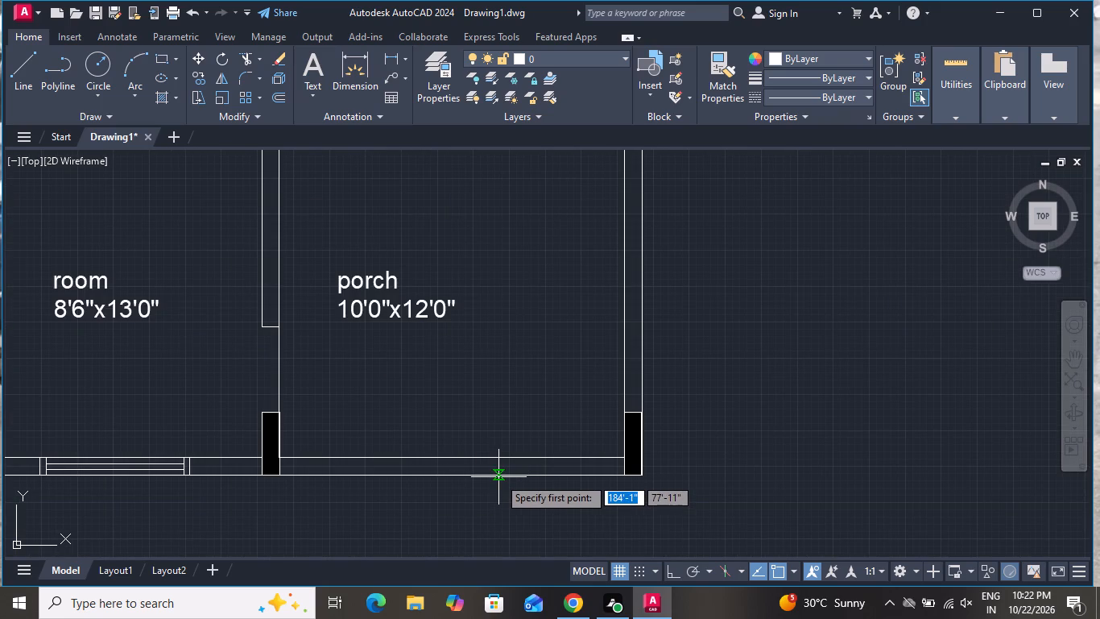
pyautogui.click(498, 477)
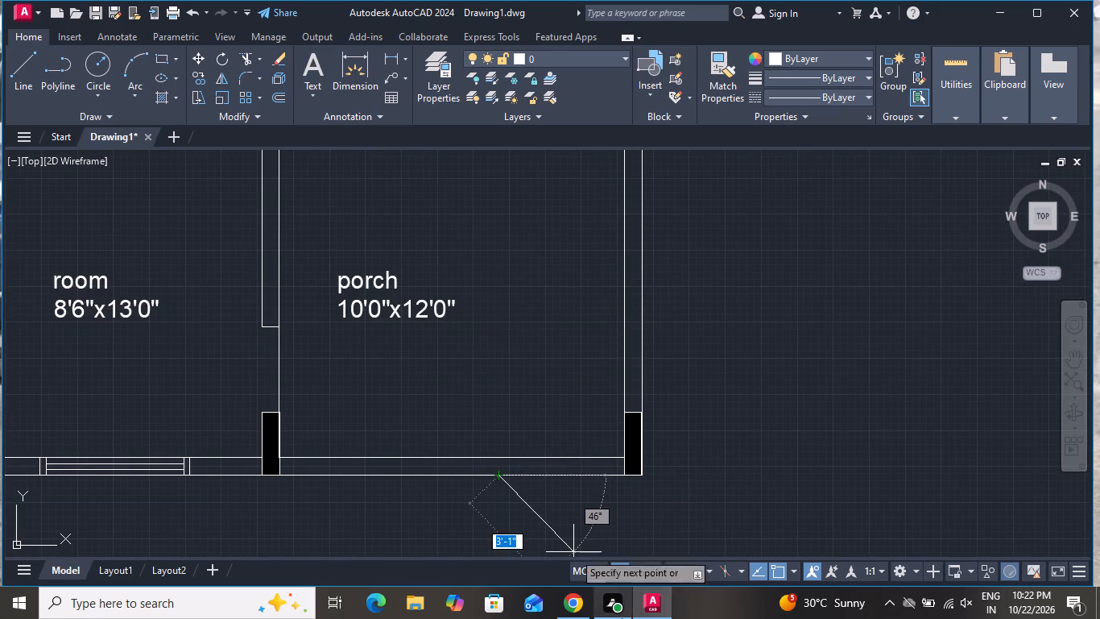
pyautogui.click(672, 575)
pyautogui.scroll(-2, 391, 365)
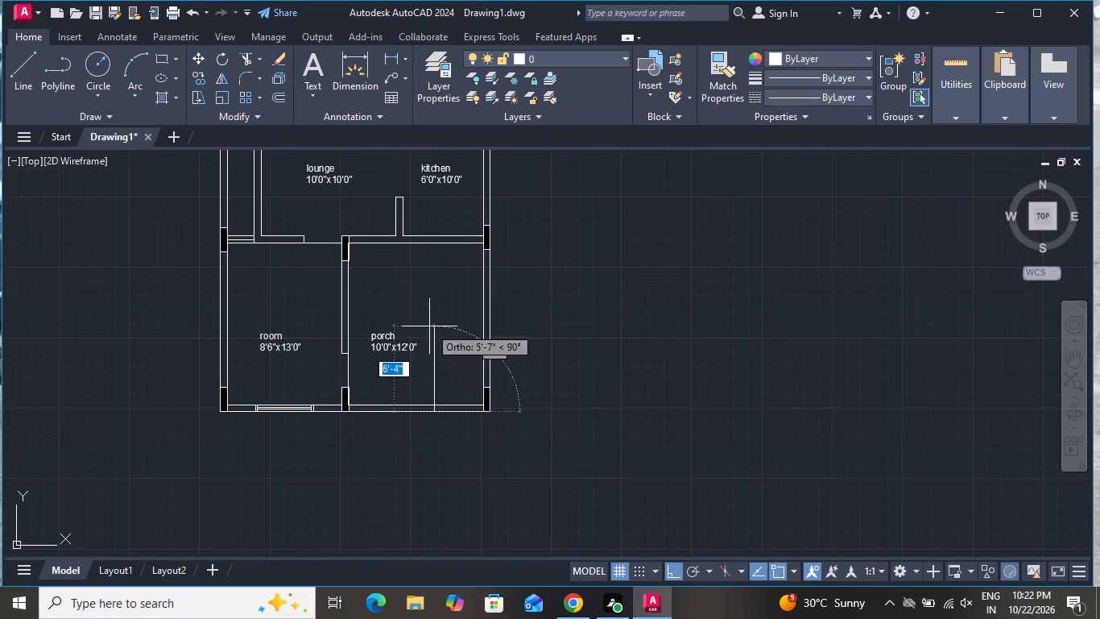
pyautogui.scroll(2, 429, 268)
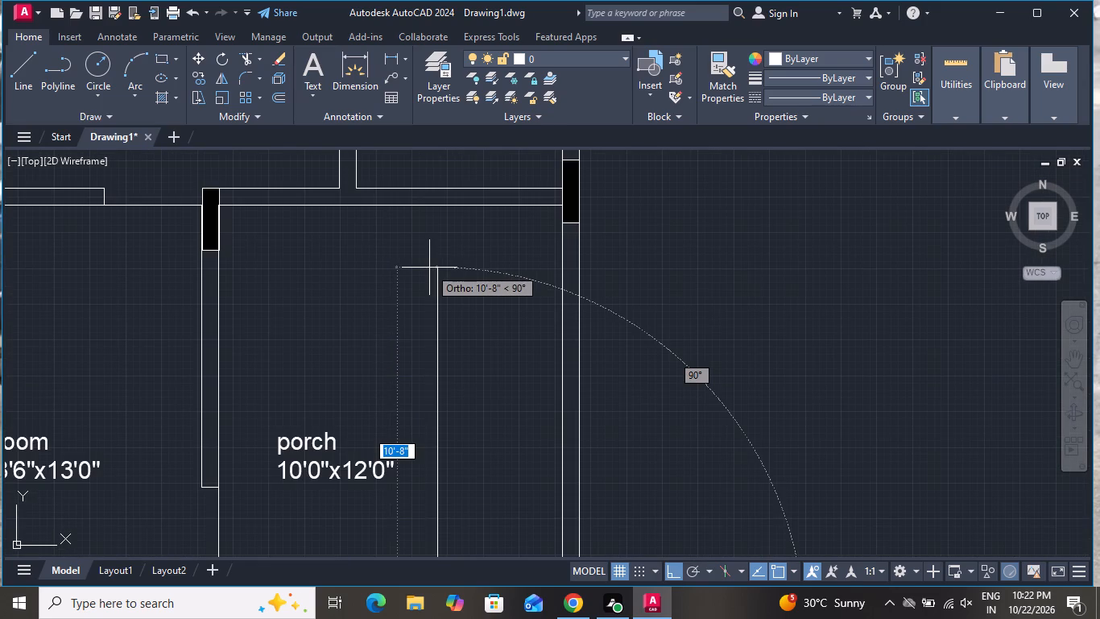
pyautogui.click(430, 290)
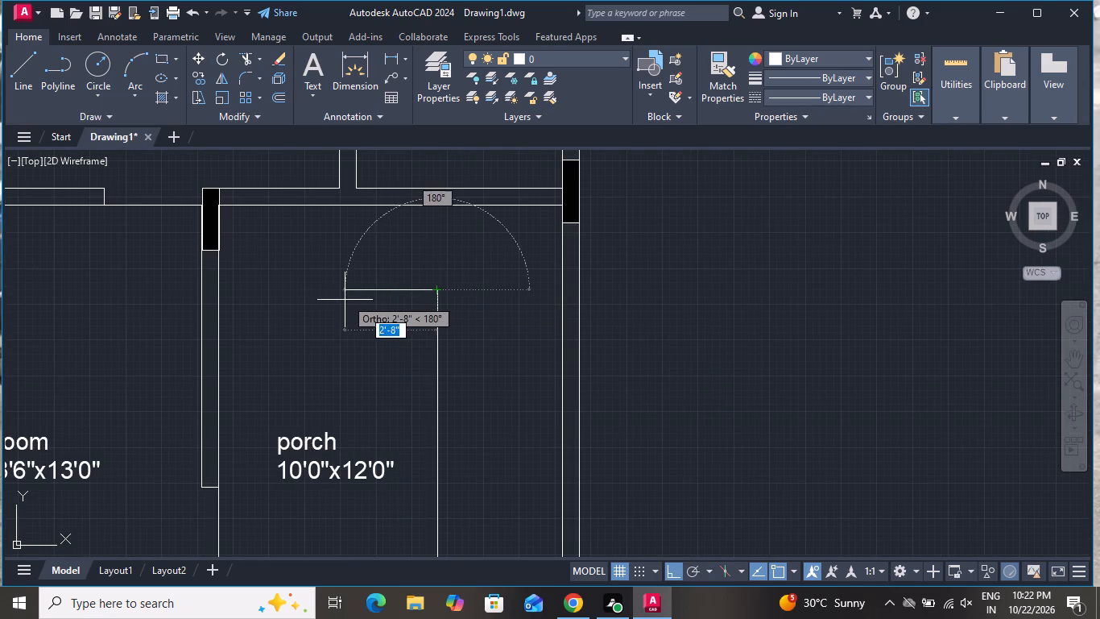
pyautogui.click(329, 293)
pyautogui.rightClick(329, 293)
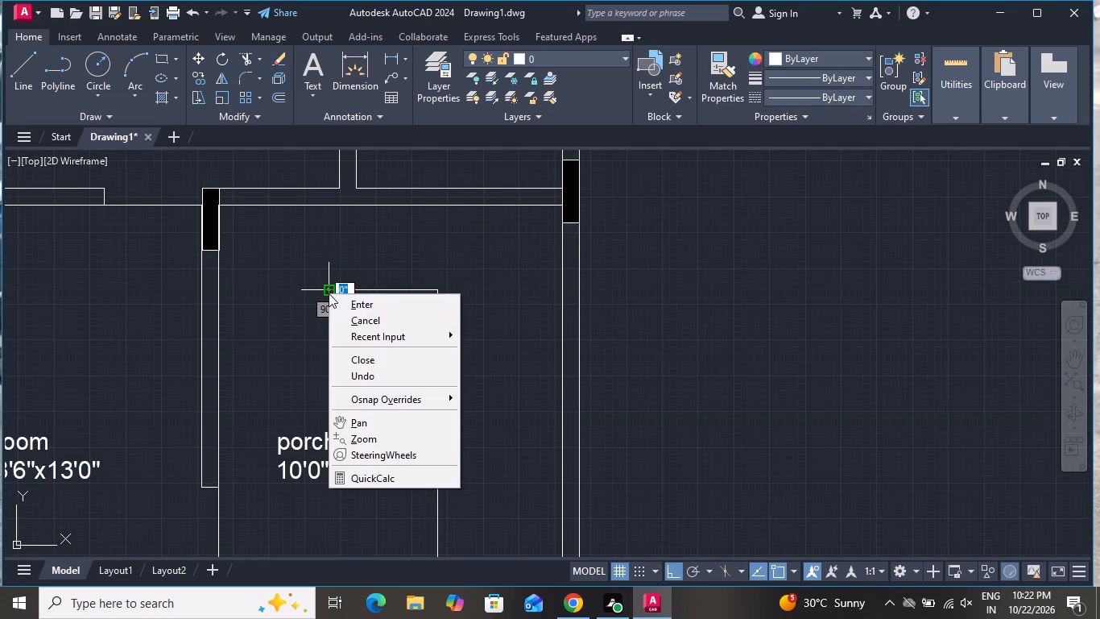
pyautogui.click(349, 328)
pyautogui.click(349, 316)
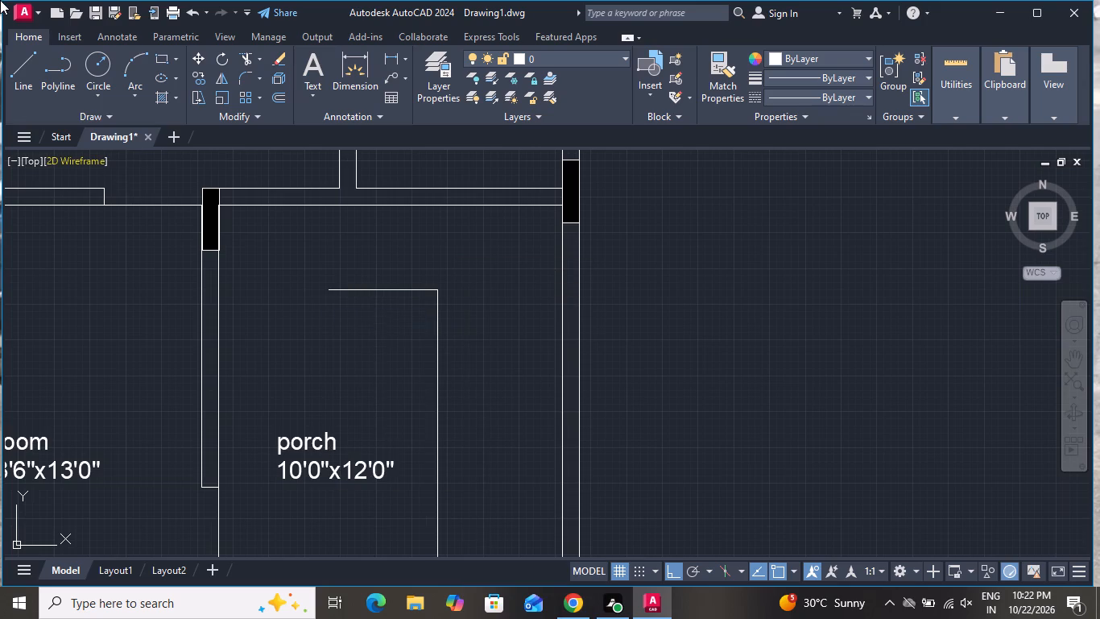
# Draw a short line across the wall above the porch, continuing the lounge-side face of the lounge-kitchen partition.
pyautogui.click(18, 61)
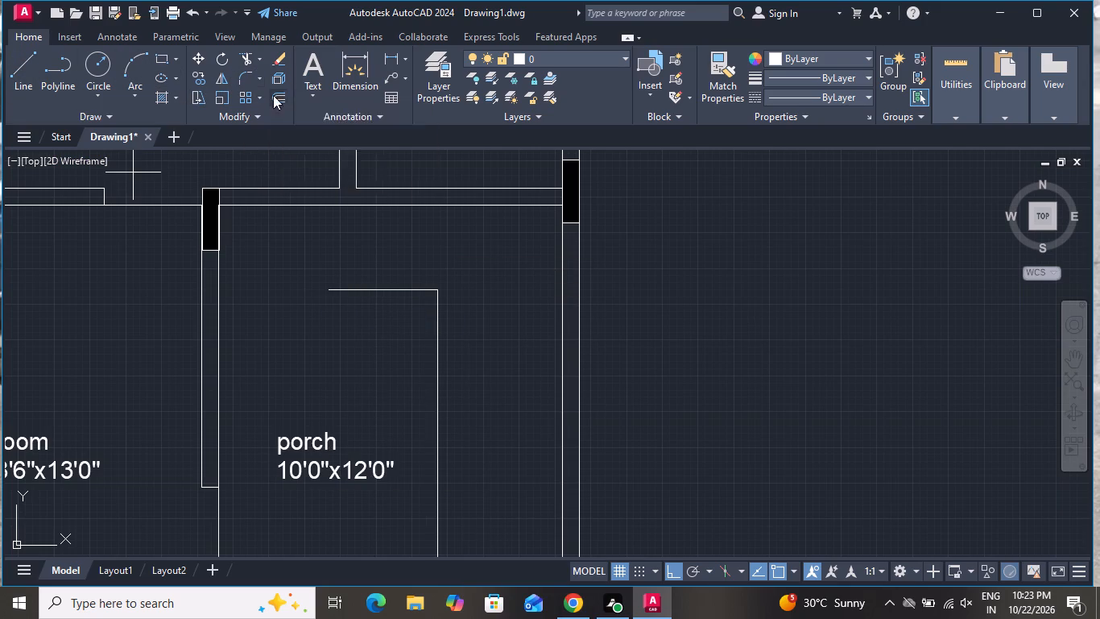
pyautogui.scroll(3, 308, 136)
pyautogui.click(353, 220)
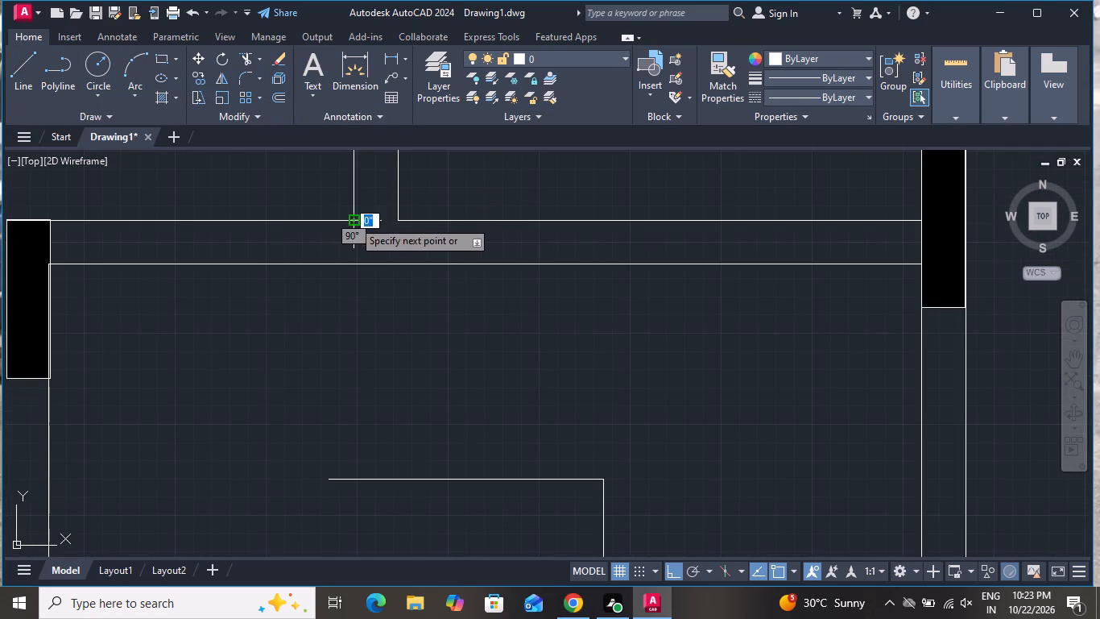
pyautogui.click(354, 264)
pyautogui.rightClick(354, 264)
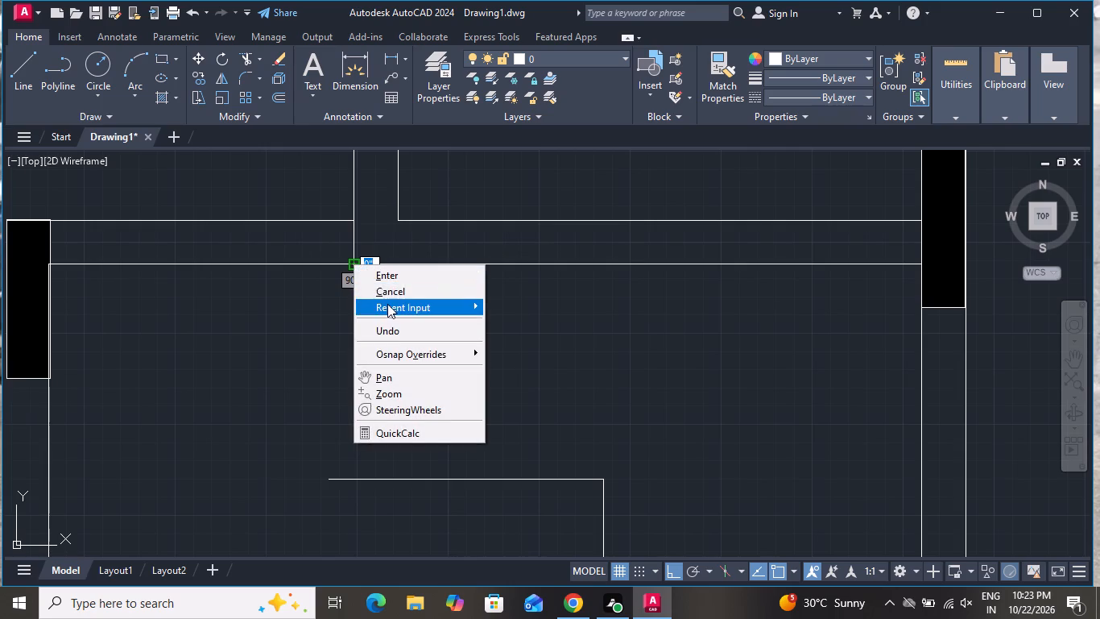
pyautogui.click(384, 295)
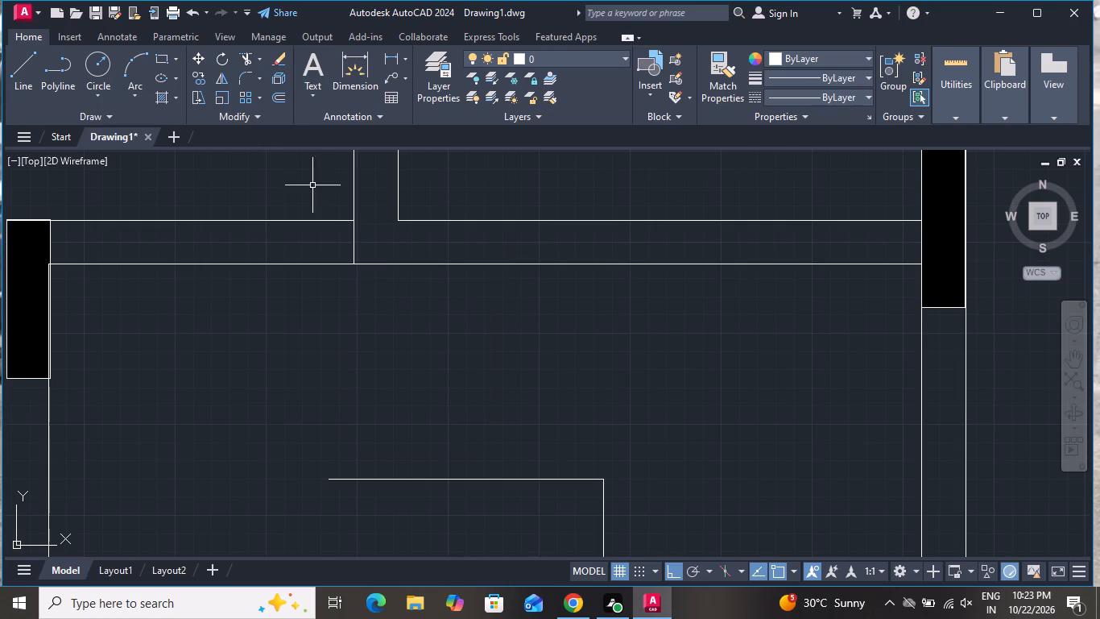
# Trim the lounge-side line of the wall between lounge and porch, from the column to the new cross line.
pyautogui.click(240, 49)
pyautogui.click(242, 57)
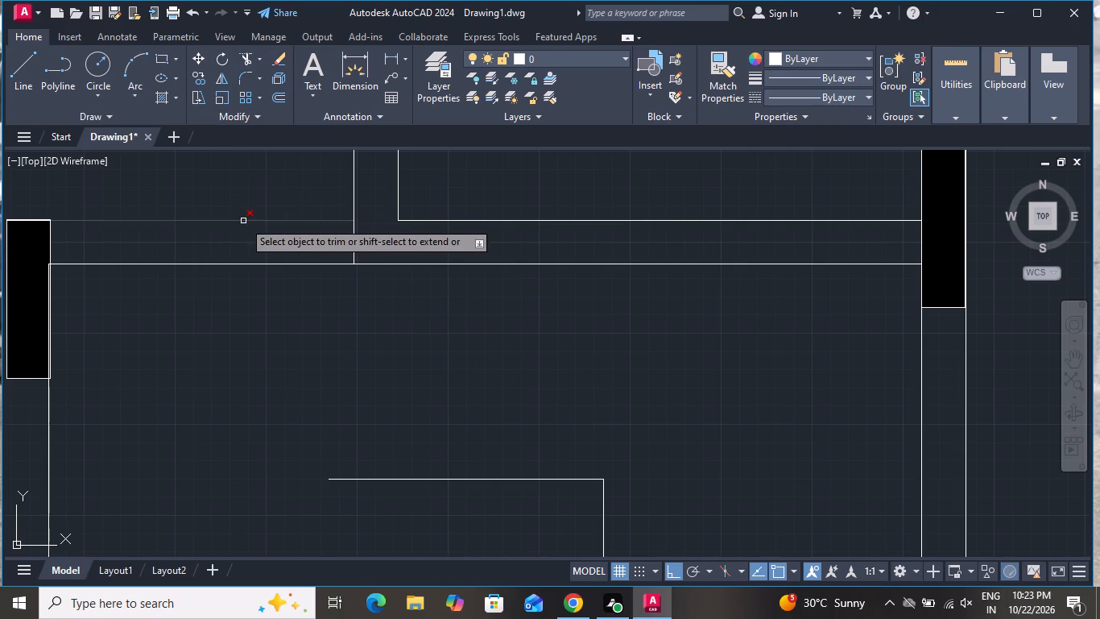
pyautogui.click(243, 221)
pyautogui.rightClick(246, 312)
pyautogui.click(274, 343)
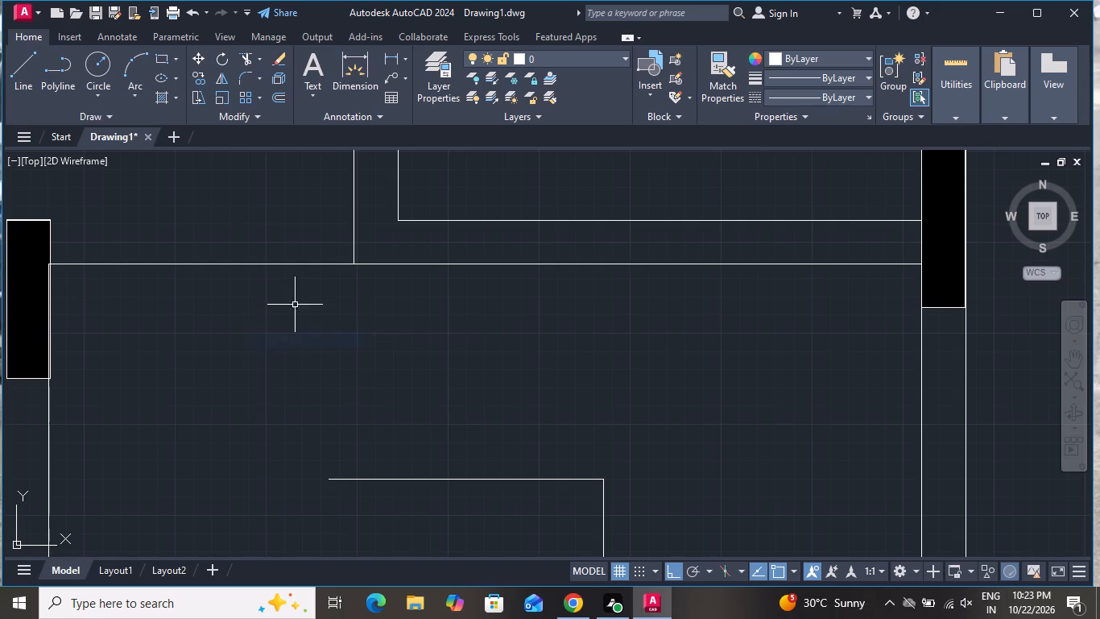
# Offset both segments of the L-shaped porch line 2" toward the inside, on the side of the porch label.
pyautogui.scroll(-3, 295, 303)
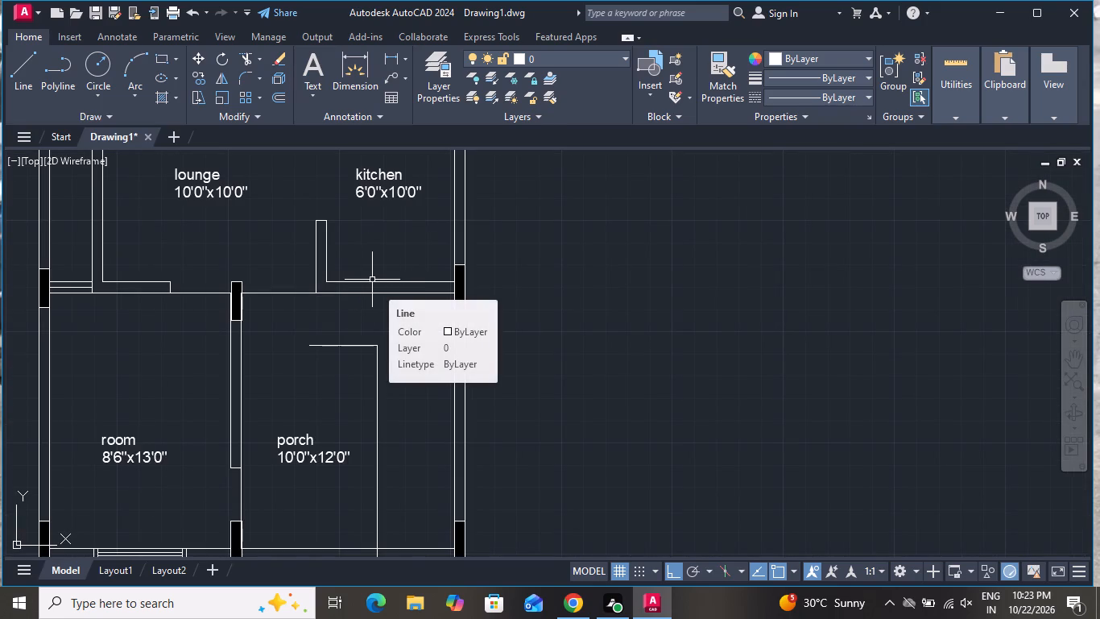
pyautogui.write('o')
pyautogui.press('space')
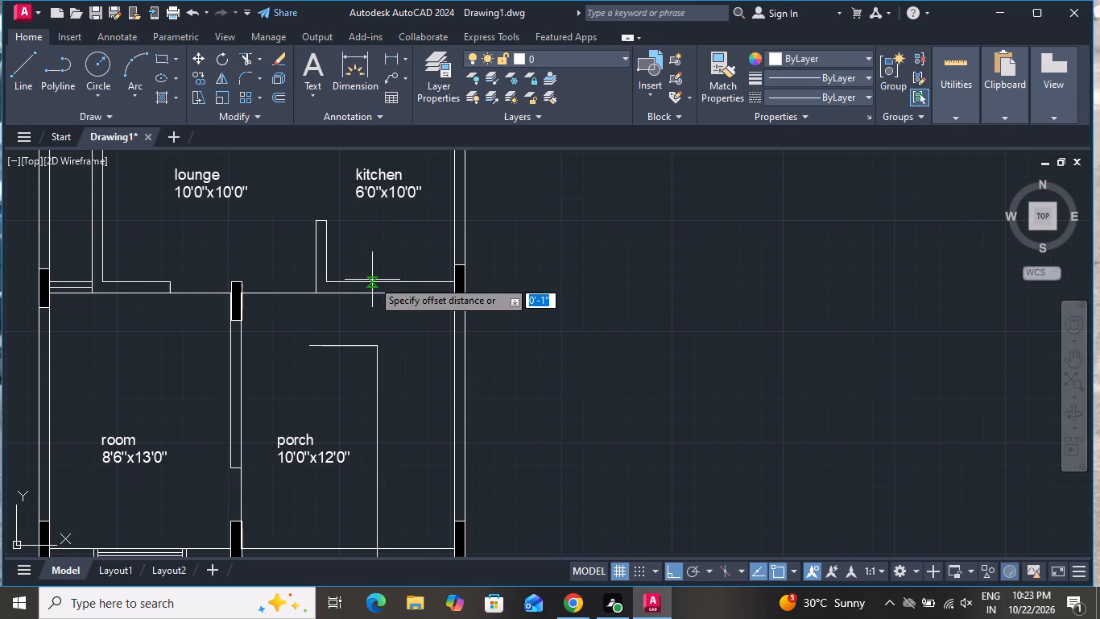
pyautogui.press('2')
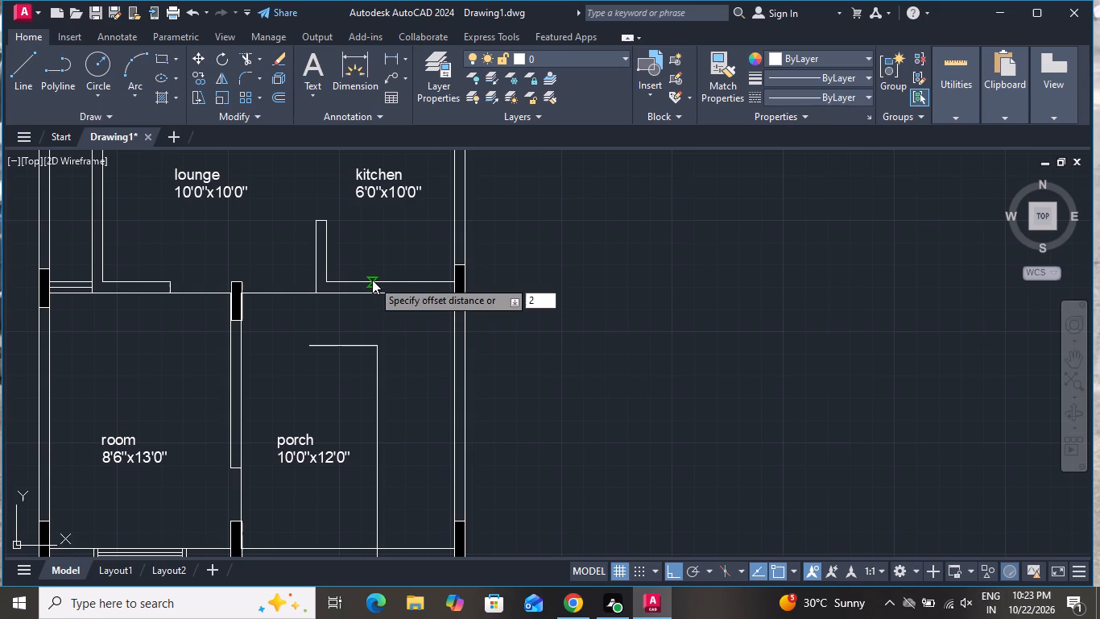
pyautogui.hotkey('shift', '"')
pyautogui.press('Return')
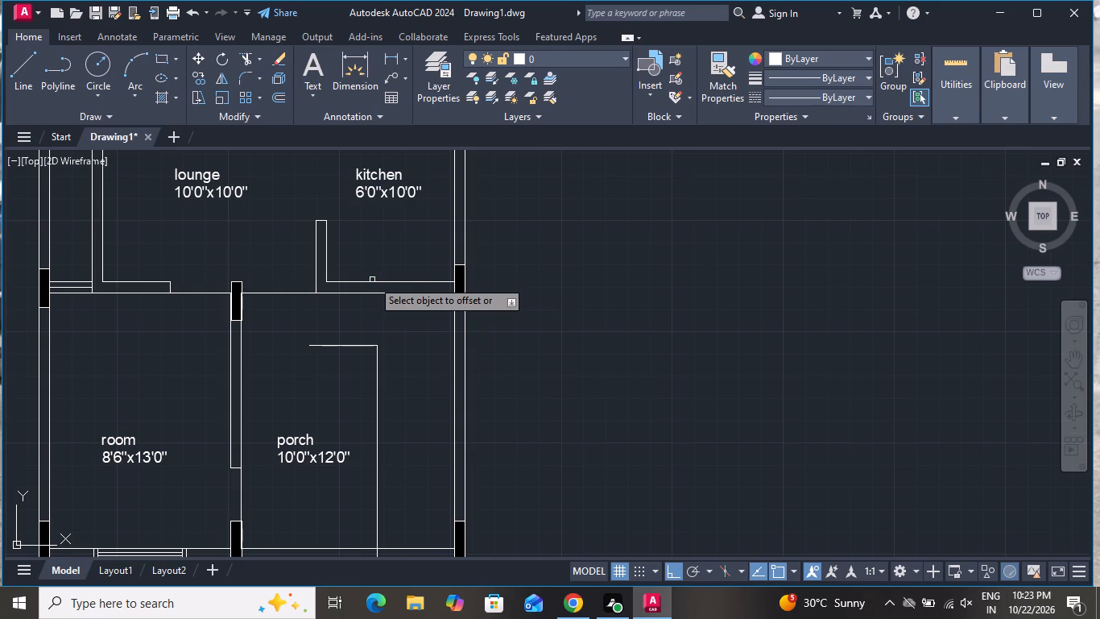
pyautogui.scroll(-1, 354, 406)
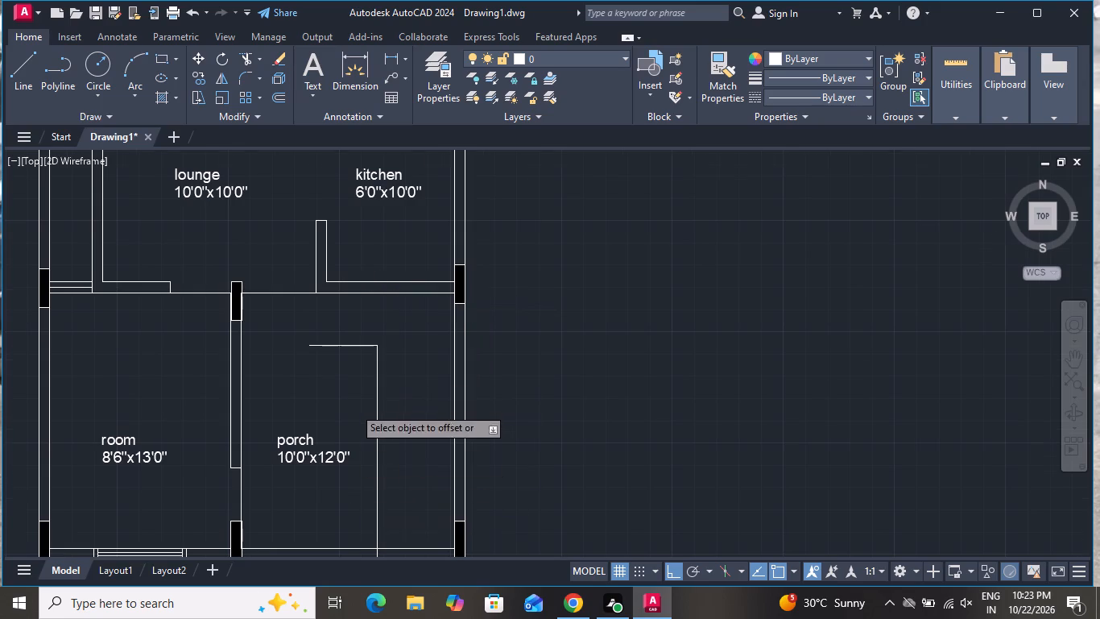
pyautogui.scroll(1, 346, 484)
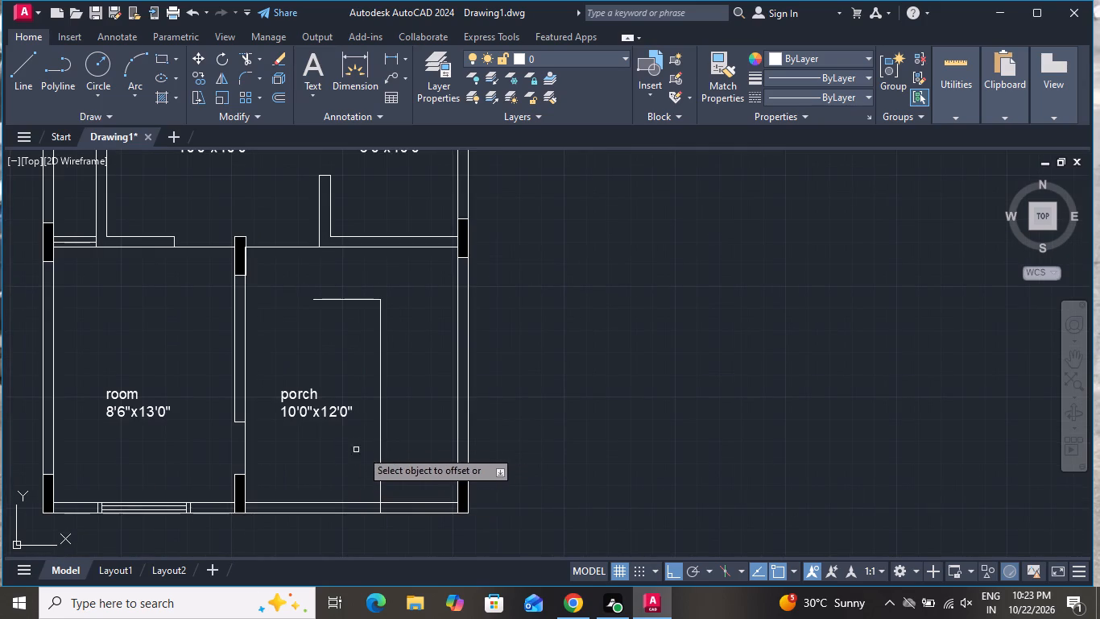
pyautogui.click(379, 435)
pyautogui.click(345, 442)
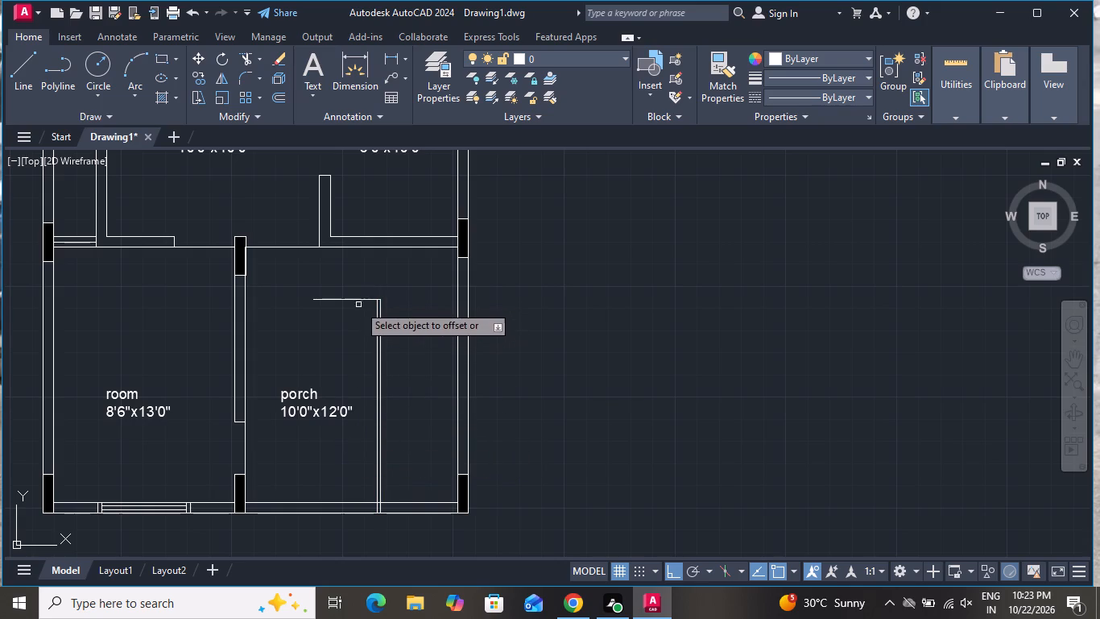
pyautogui.click(358, 301)
pyautogui.click(354, 339)
pyautogui.rightClick(351, 332)
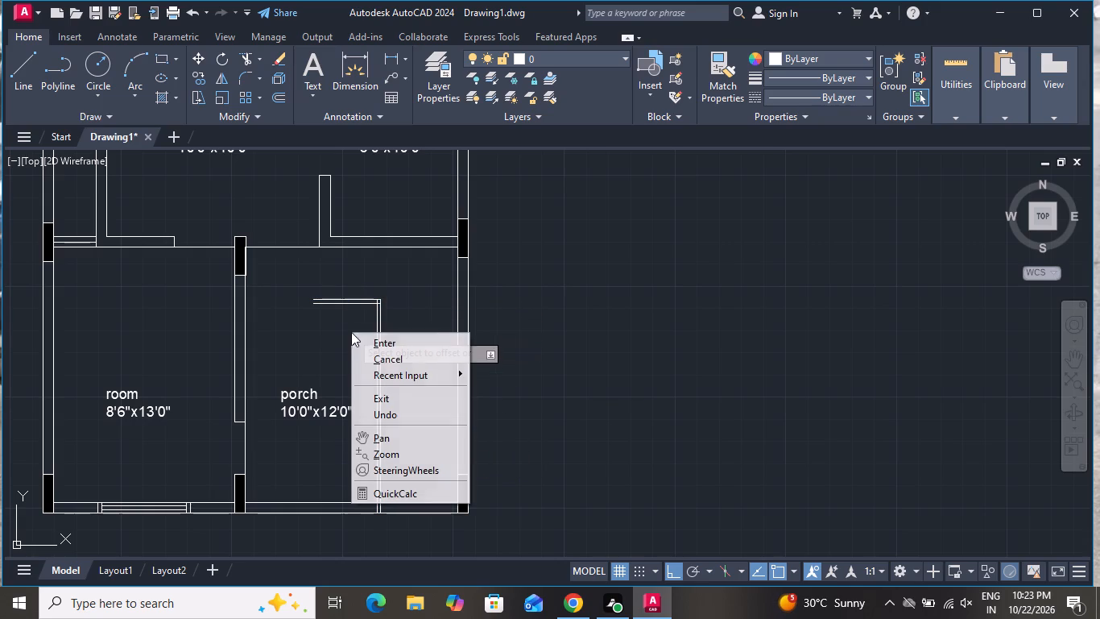
pyautogui.click(359, 354)
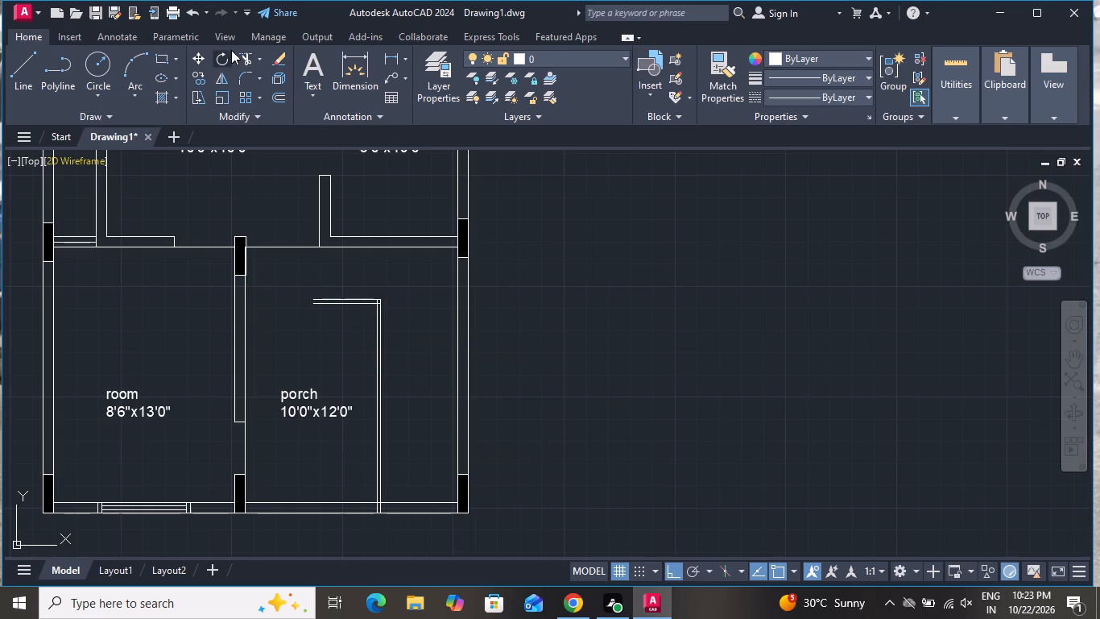
# Trim the inner offset lines where they overrun each other at the corner of the L-shaped double line in the porch.
pyautogui.click(240, 53)
pyautogui.scroll(5, 378, 296)
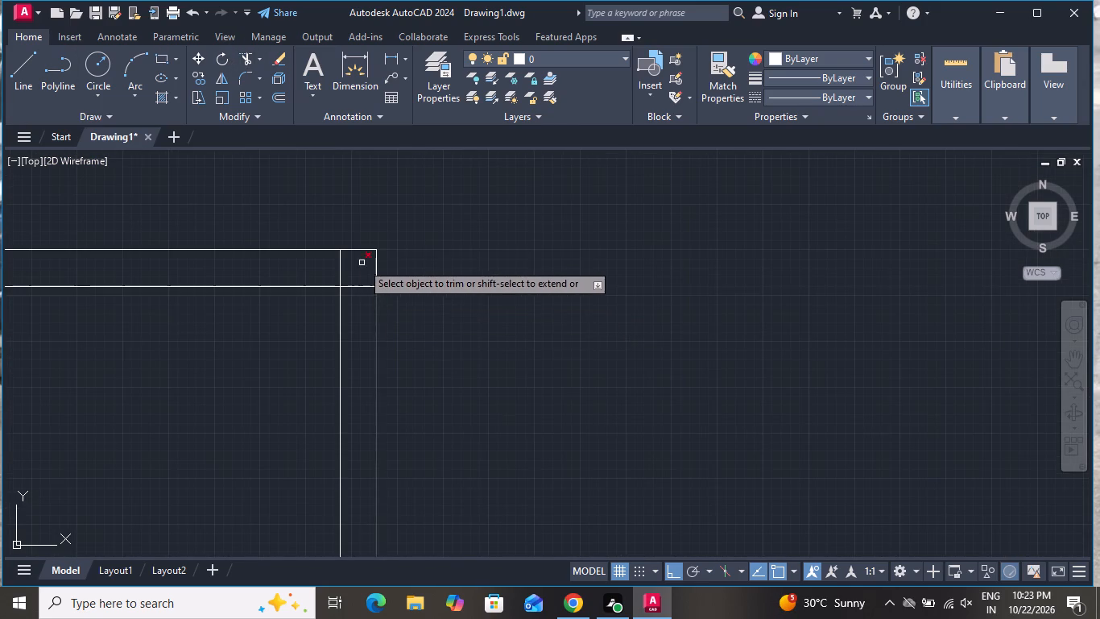
pyautogui.click(351, 268)
pyautogui.click(303, 270)
pyautogui.click(359, 270)
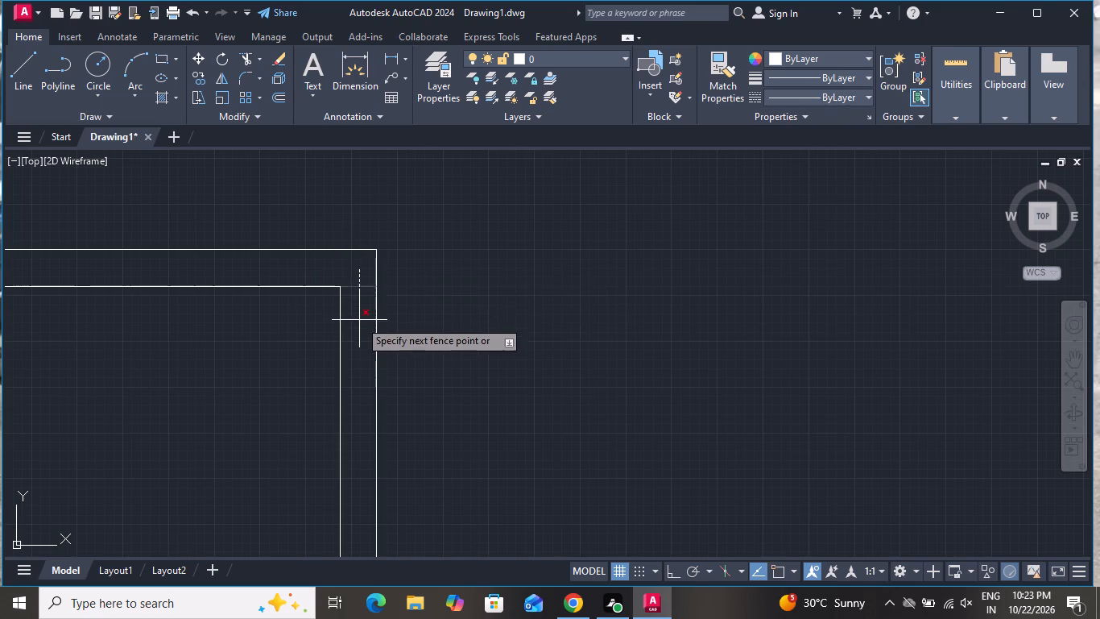
pyautogui.click(359, 320)
pyautogui.scroll(-3, 473, 131)
pyautogui.scroll(-5, 453, 291)
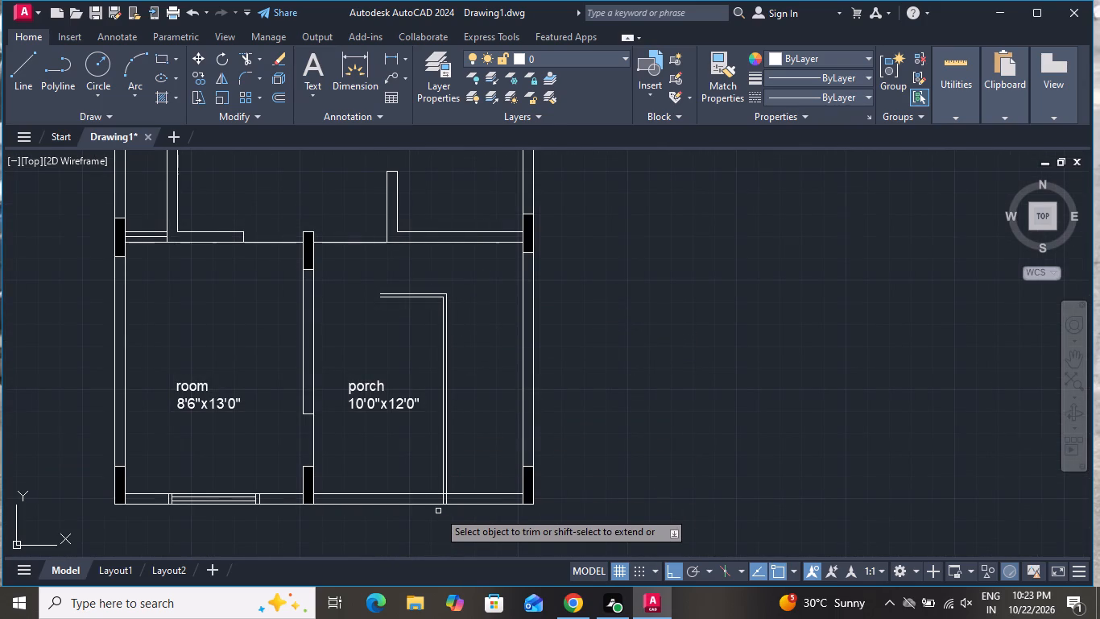
pyautogui.rightClick(453, 444)
pyautogui.click(533, 247)
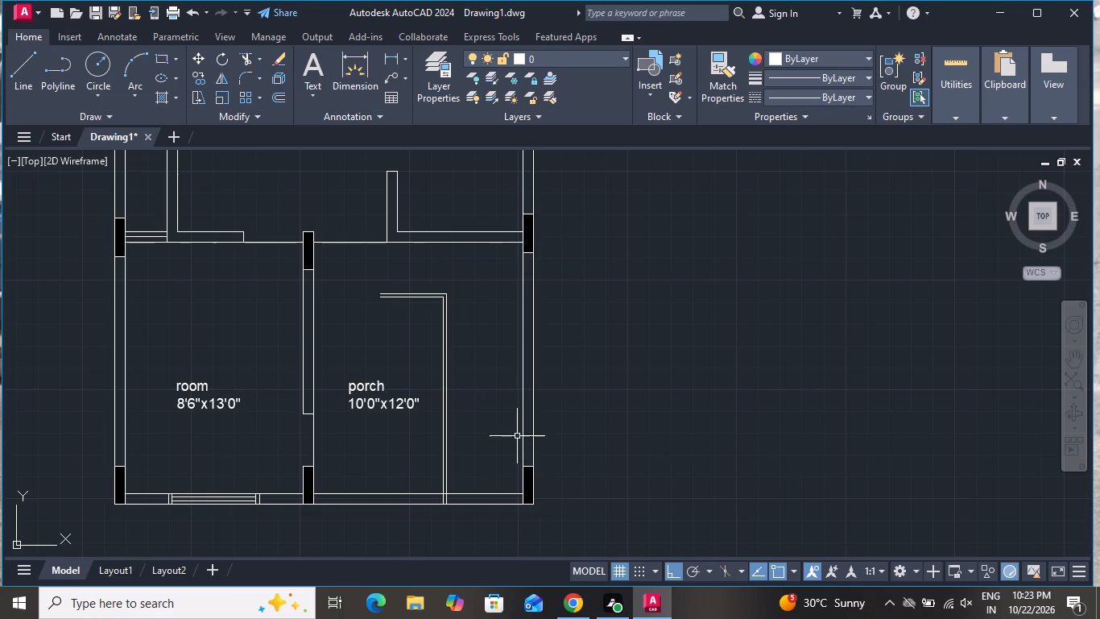
# Start an offset with a distance of 3' at the porch's front wall, beside the L-shaped double line.
pyautogui.scroll(2, 492, 516)
pyautogui.press('o')
pyautogui.press('space')
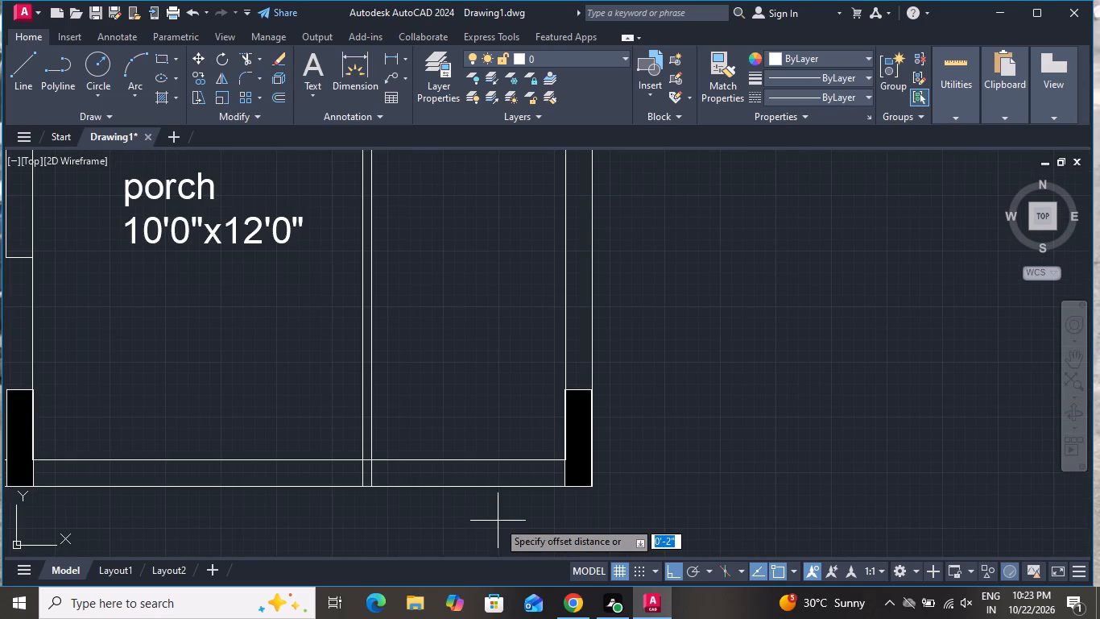
pyautogui.write("3'")
pyautogui.press('Return')
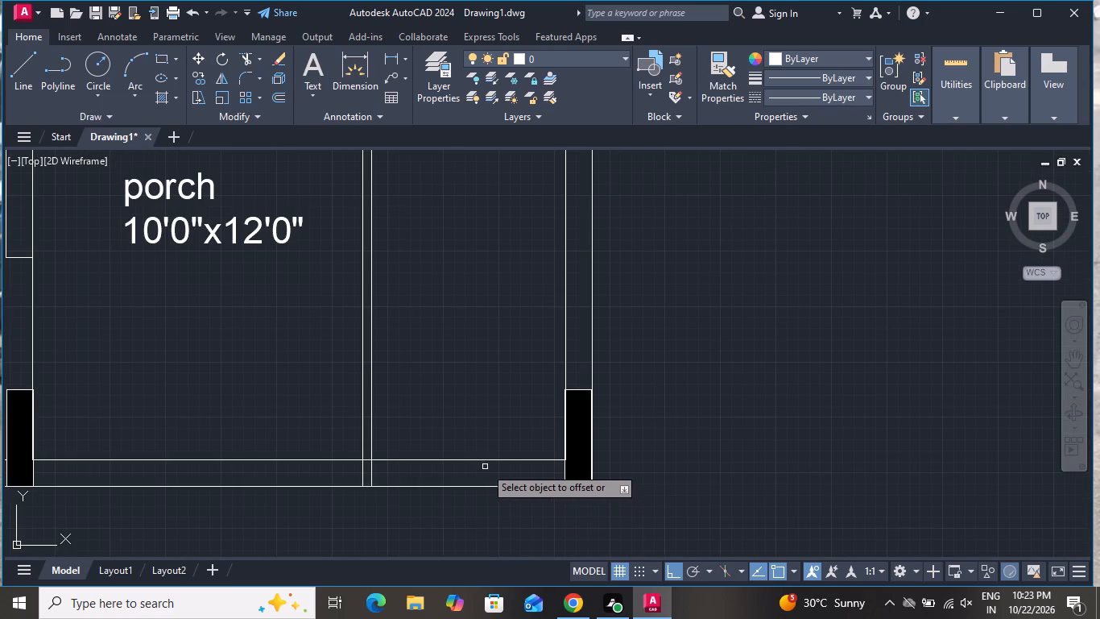
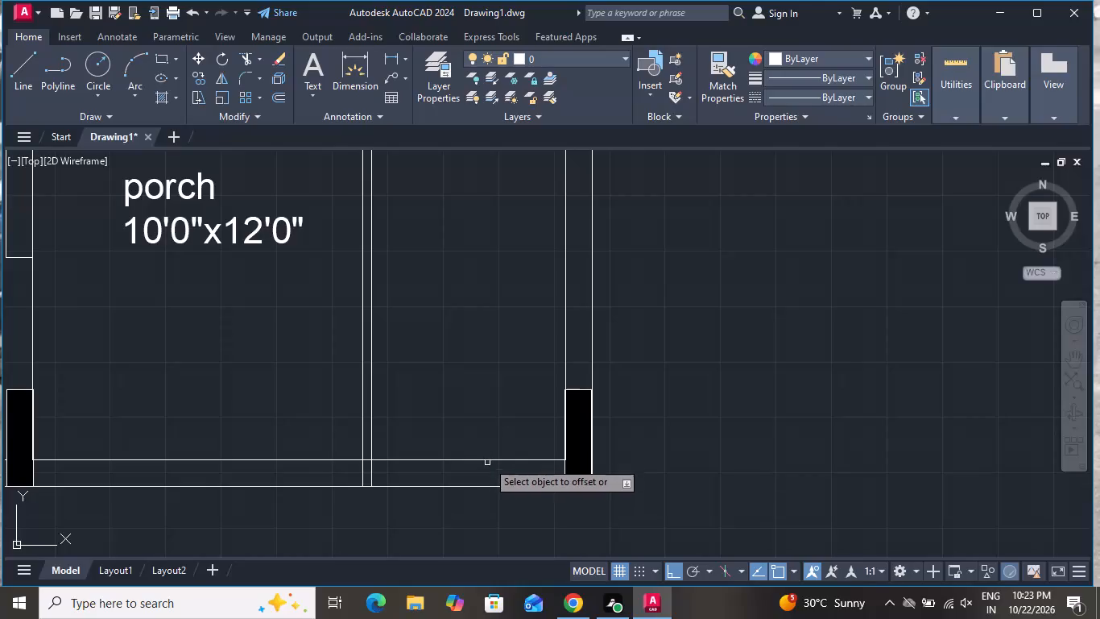
# Offset the inner line of the porch's front wall 3' toward the inside of the porch.
pyautogui.click(490, 457)
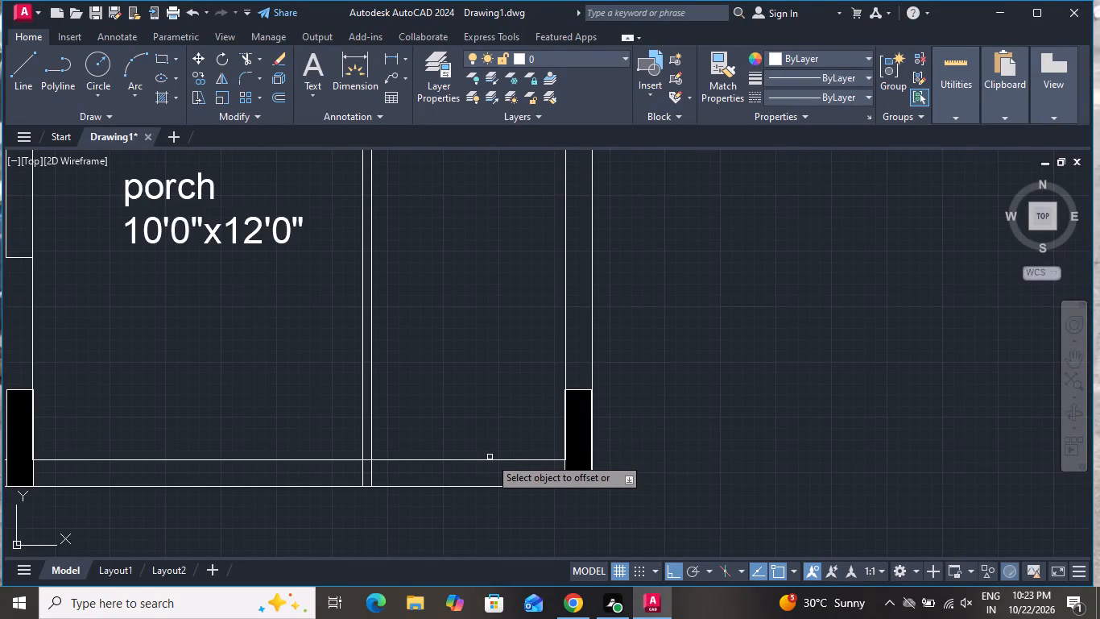
pyautogui.click(490, 461)
pyautogui.click(494, 425)
pyautogui.scroll(-1, 500, 334)
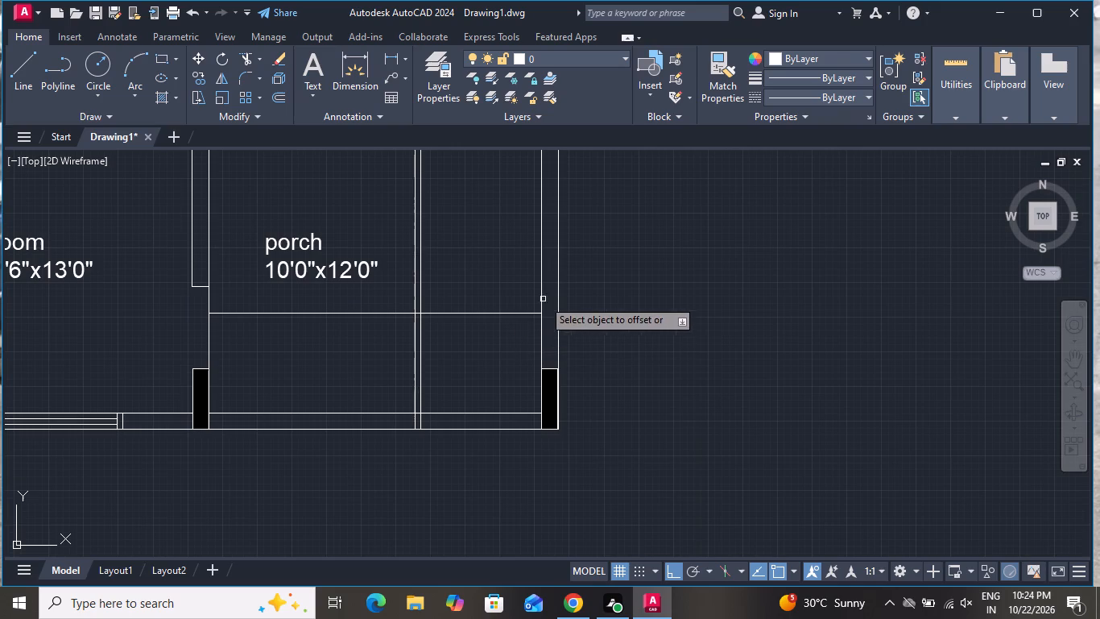
pyautogui.rightClick(585, 227)
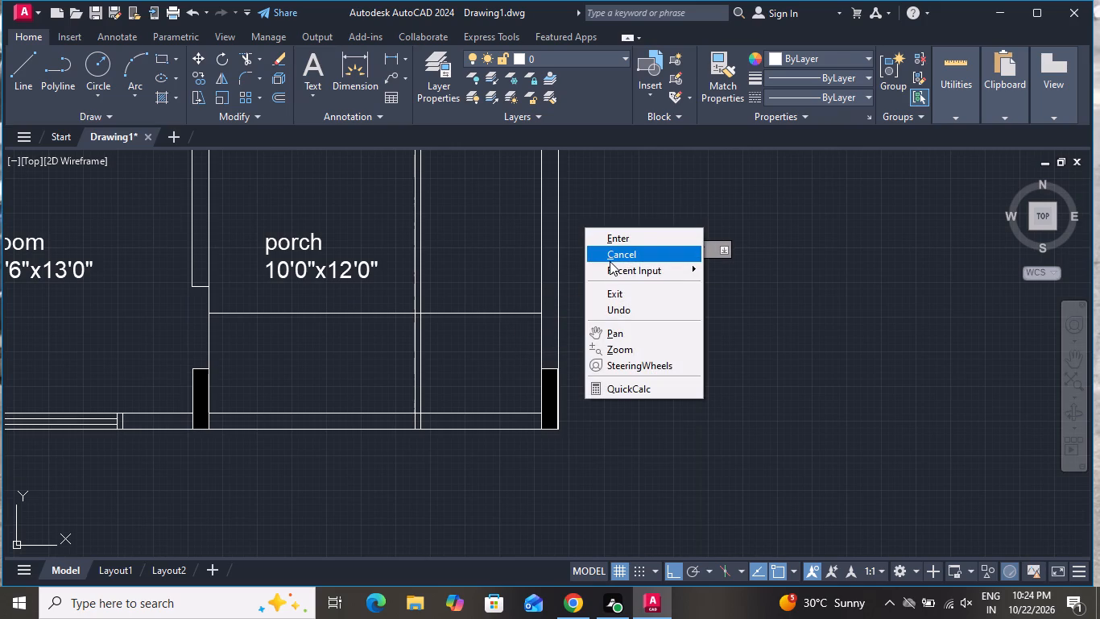
pyautogui.click(610, 260)
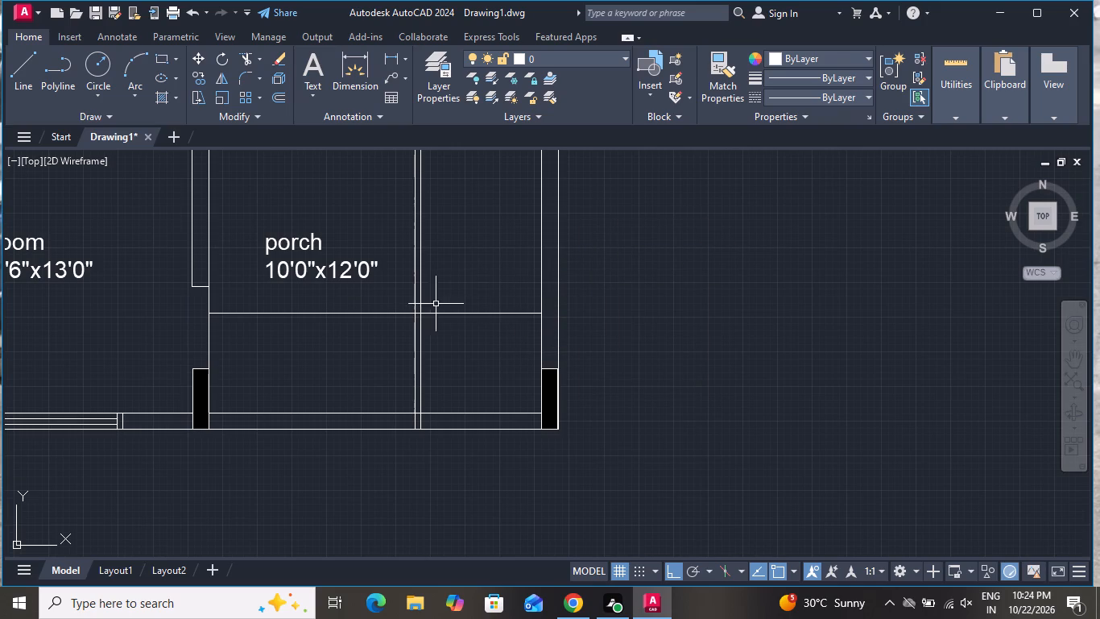
# Trim the new offset line on the porch-label side and between the double lines, keeping only the part toward the outer wall.
pyautogui.click(241, 60)
pyautogui.click(320, 303)
pyautogui.click(316, 328)
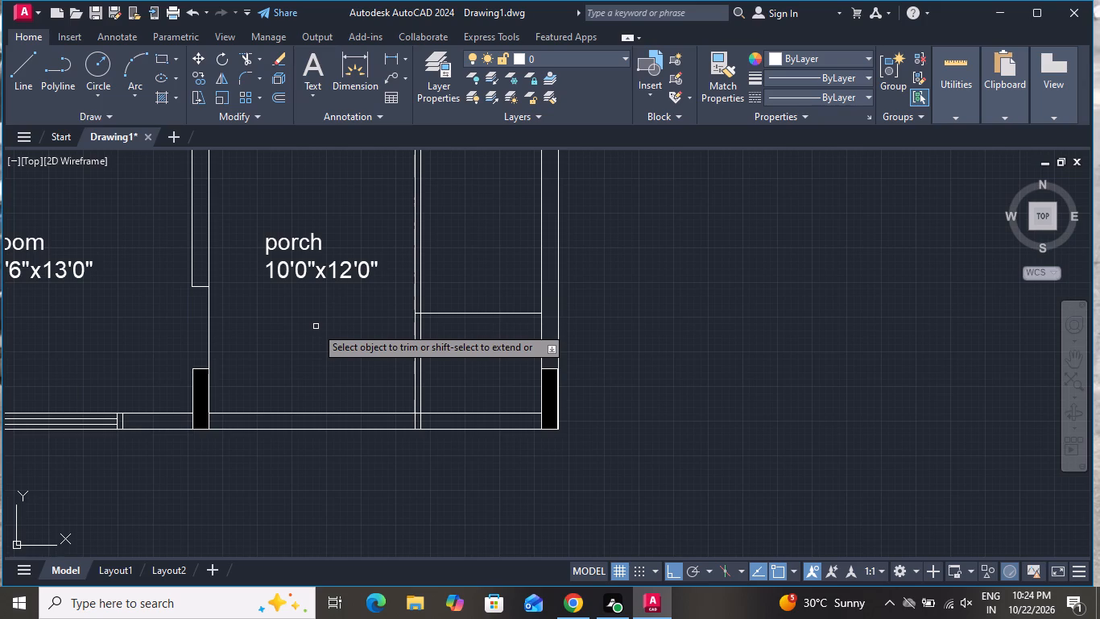
pyautogui.rightClick(316, 326)
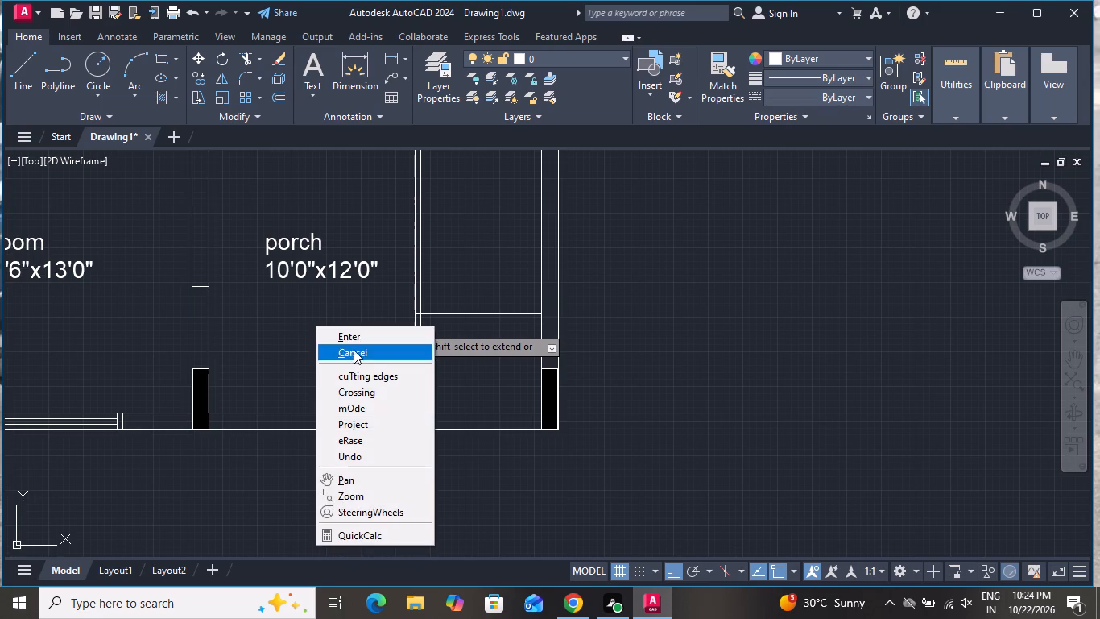
pyautogui.click(357, 353)
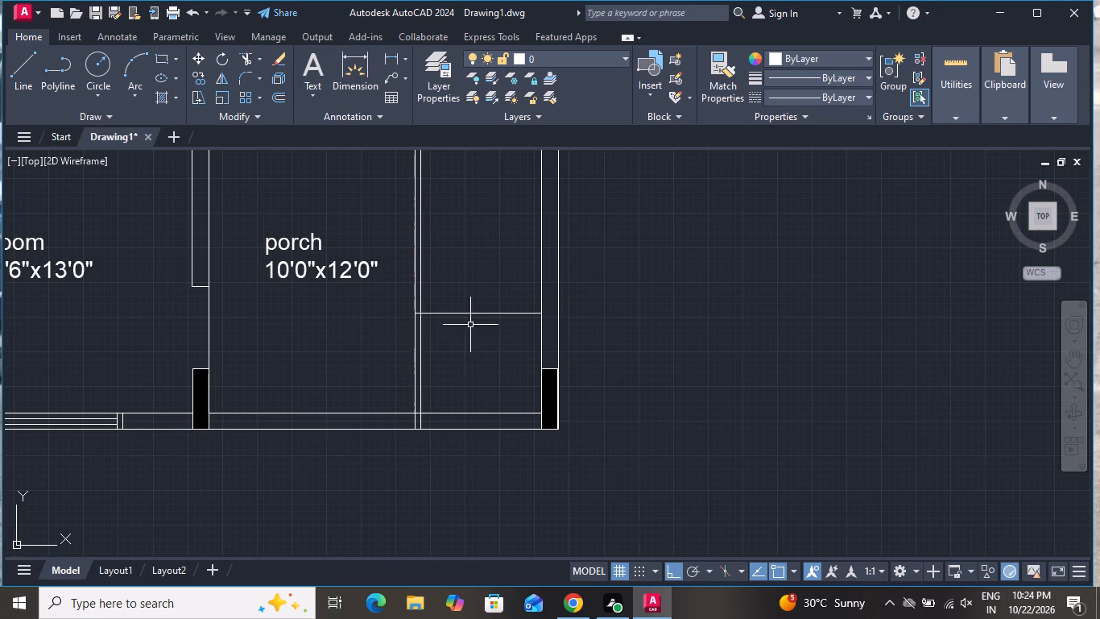
pyautogui.scroll(2, 435, 320)
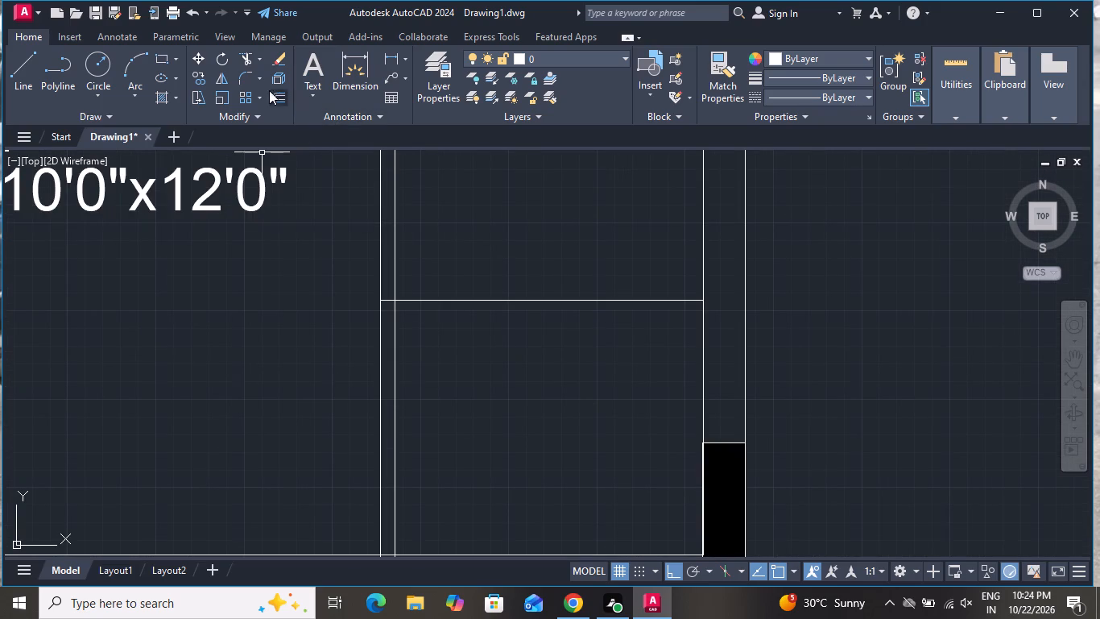
pyautogui.click(246, 58)
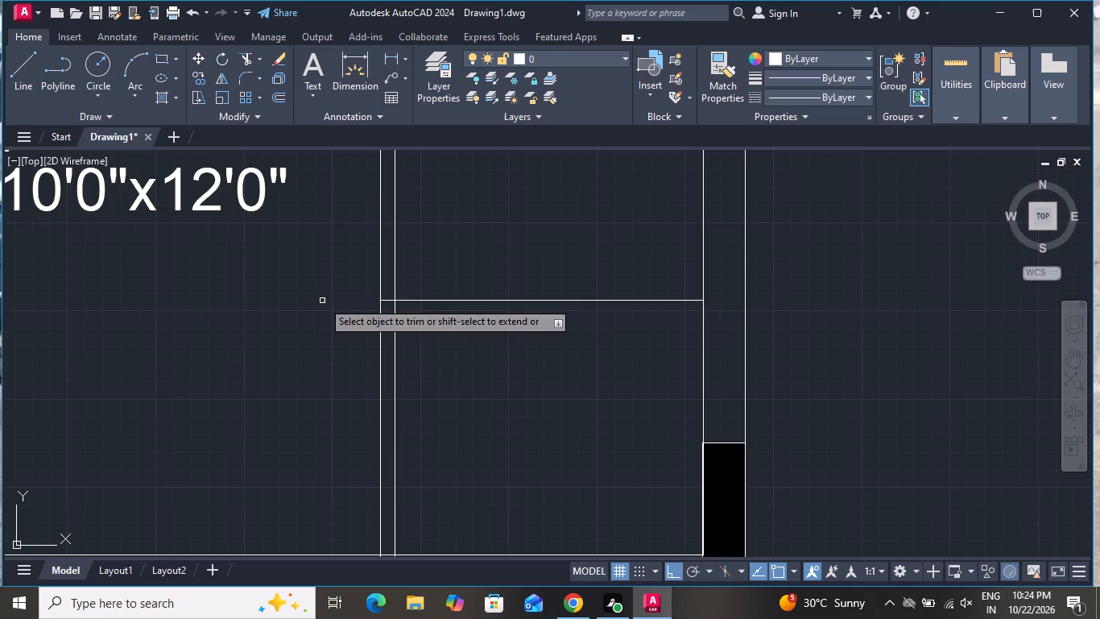
pyautogui.scroll(2, 354, 301)
pyautogui.click(429, 303)
pyautogui.rightClick(500, 326)
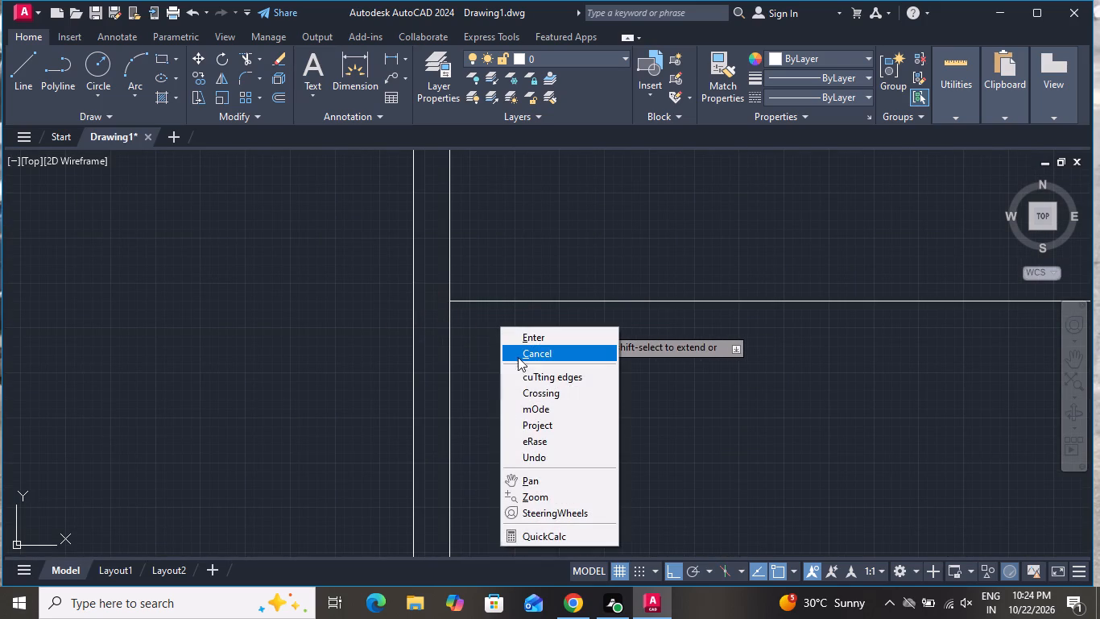
pyautogui.click(525, 358)
# Offset the remaining cross line 10" repeatedly away from the front wall, adding eight stair tread lines beside the double line.
pyautogui.scroll(-4, 544, 403)
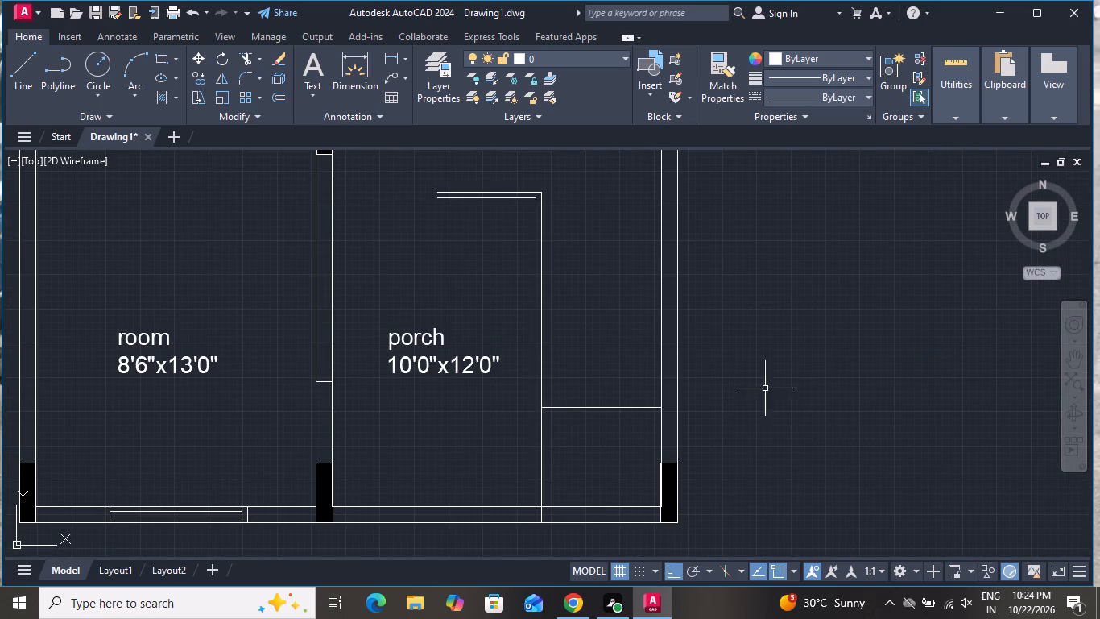
pyautogui.write('o 10"')
pyautogui.press('Return')
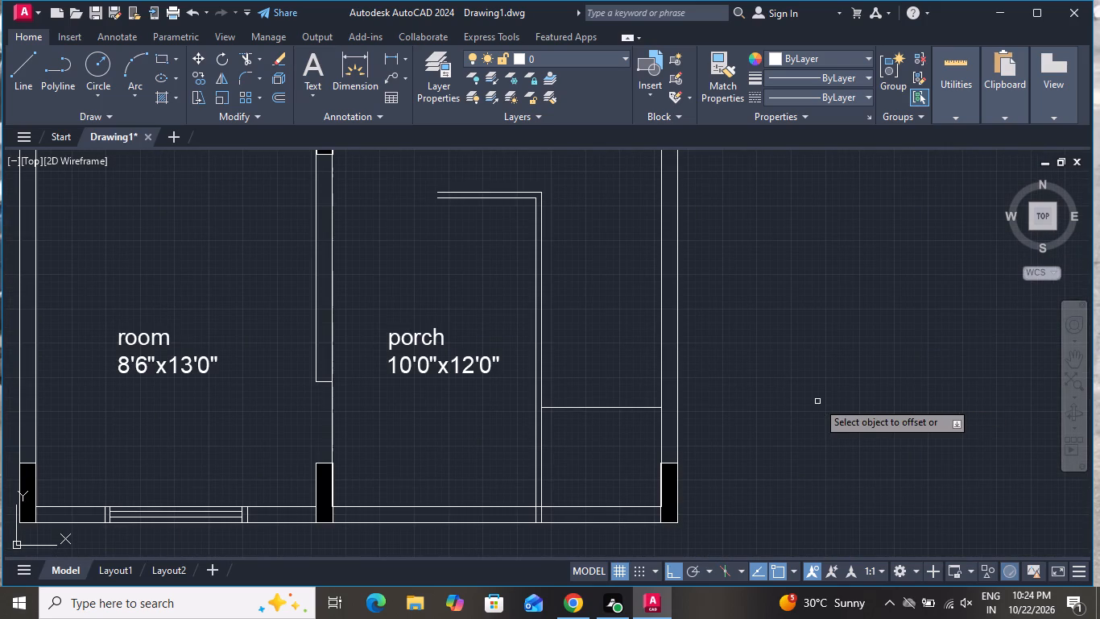
pyautogui.click(624, 407)
pyautogui.click(629, 384)
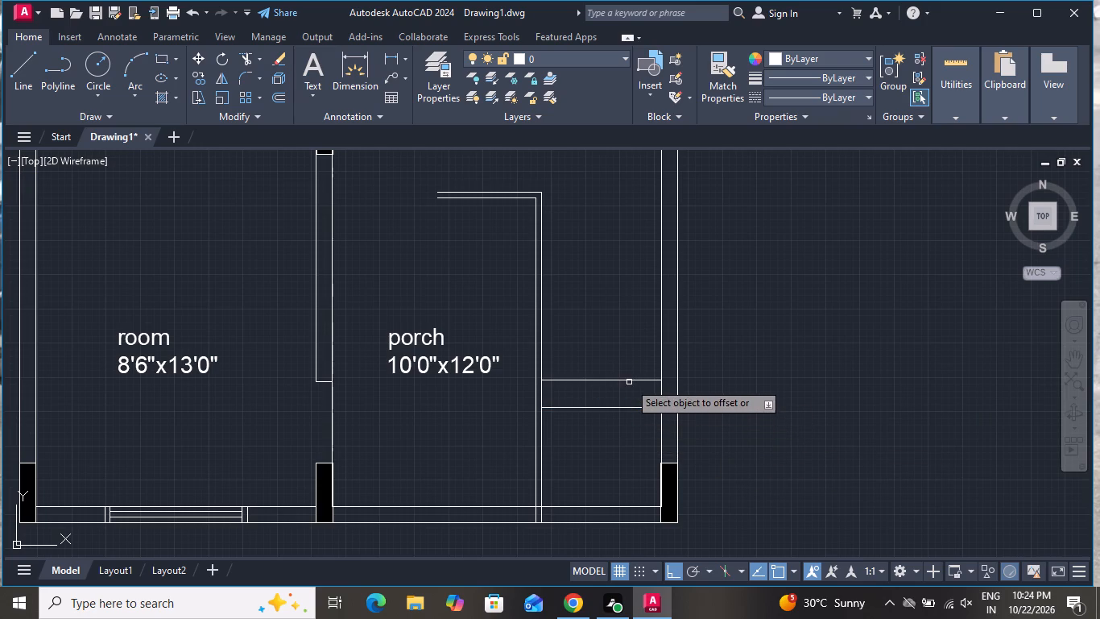
pyautogui.click(629, 382)
pyautogui.click(635, 366)
pyautogui.click(639, 353)
pyautogui.click(639, 338)
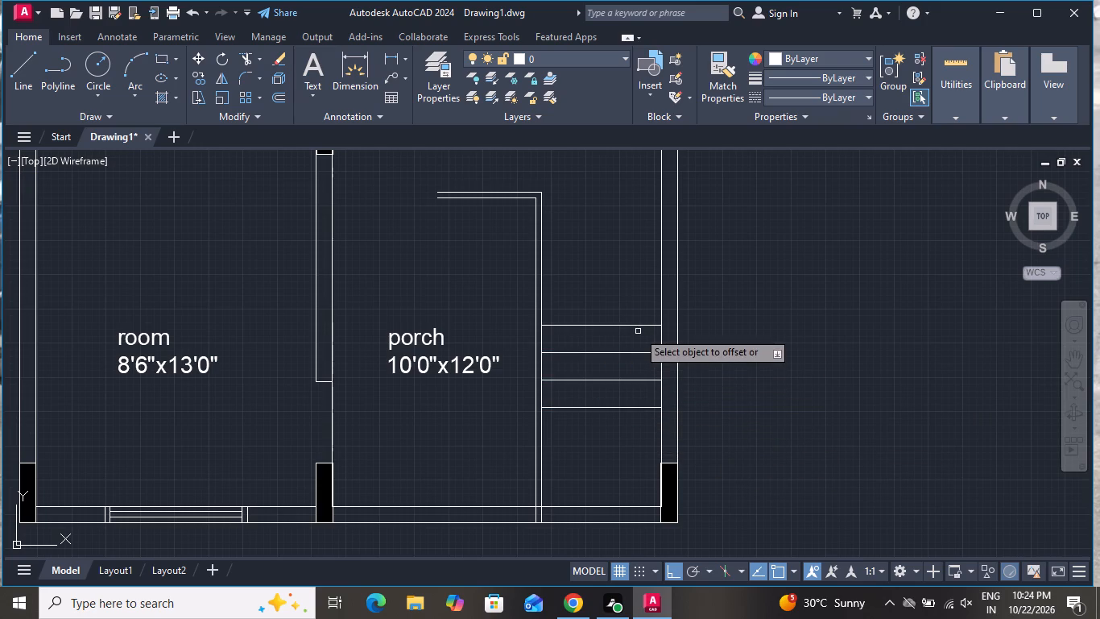
pyautogui.click(637, 326)
pyautogui.click(637, 311)
pyautogui.click(637, 297)
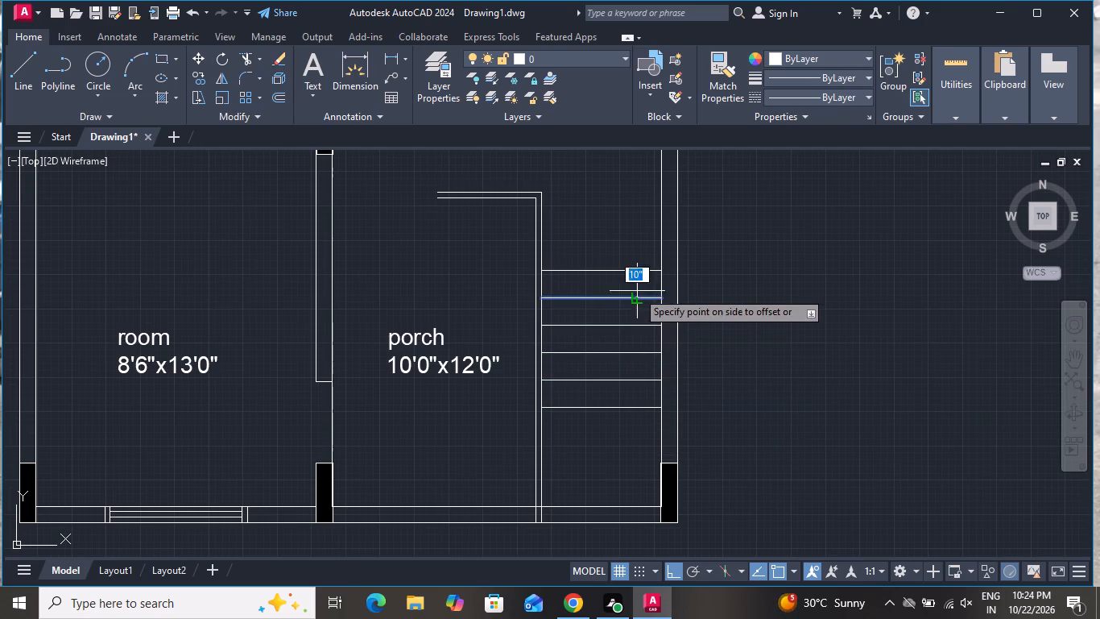
pyautogui.moveTo(644, 247); pyautogui.dragTo(644, 208)
pyautogui.click(606, 271)
pyautogui.click(610, 241)
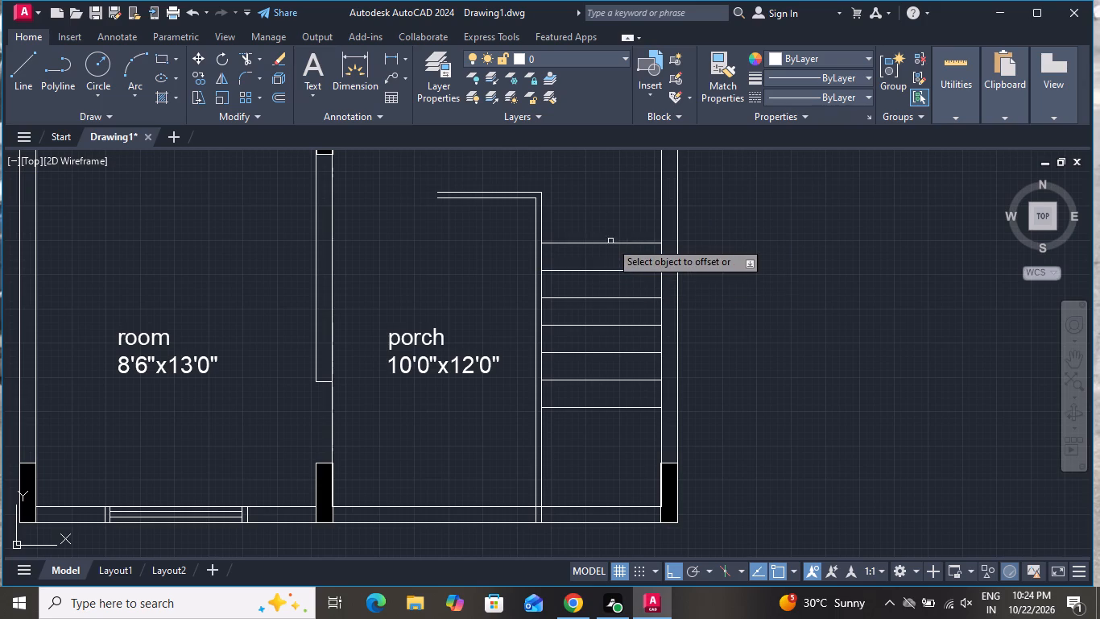
pyautogui.click(611, 242)
pyautogui.click(616, 230)
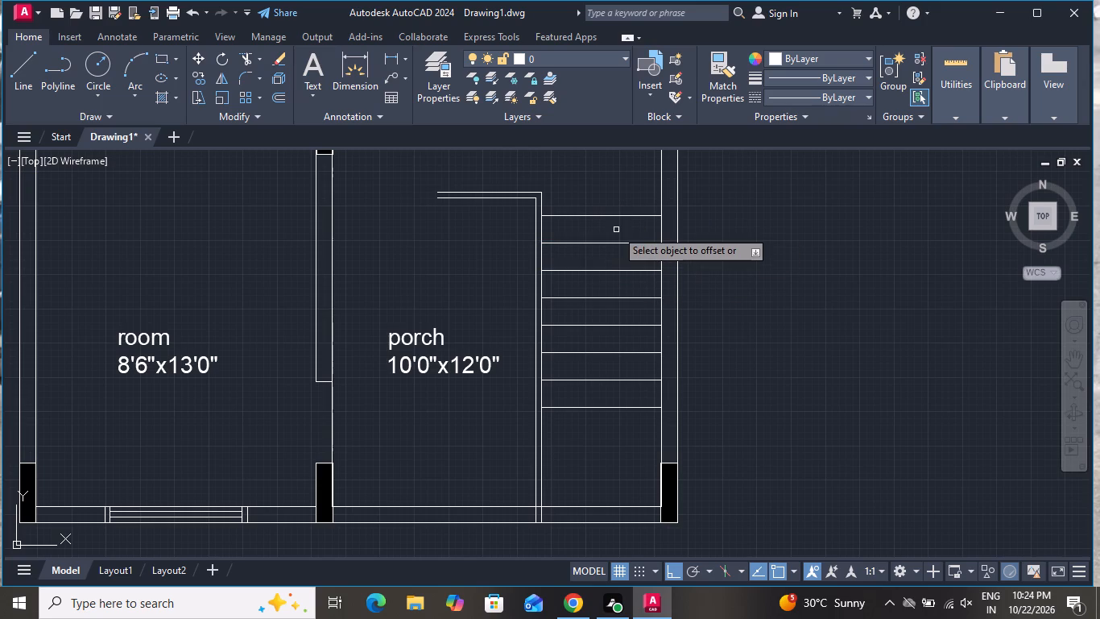
pyautogui.click(616, 216)
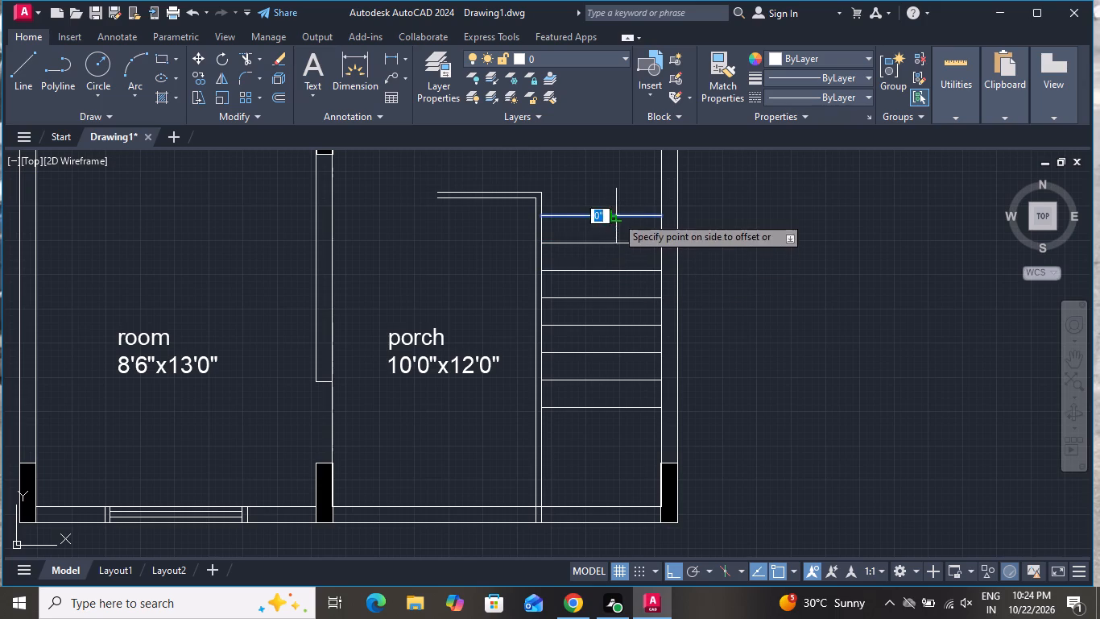
pyautogui.click(621, 199)
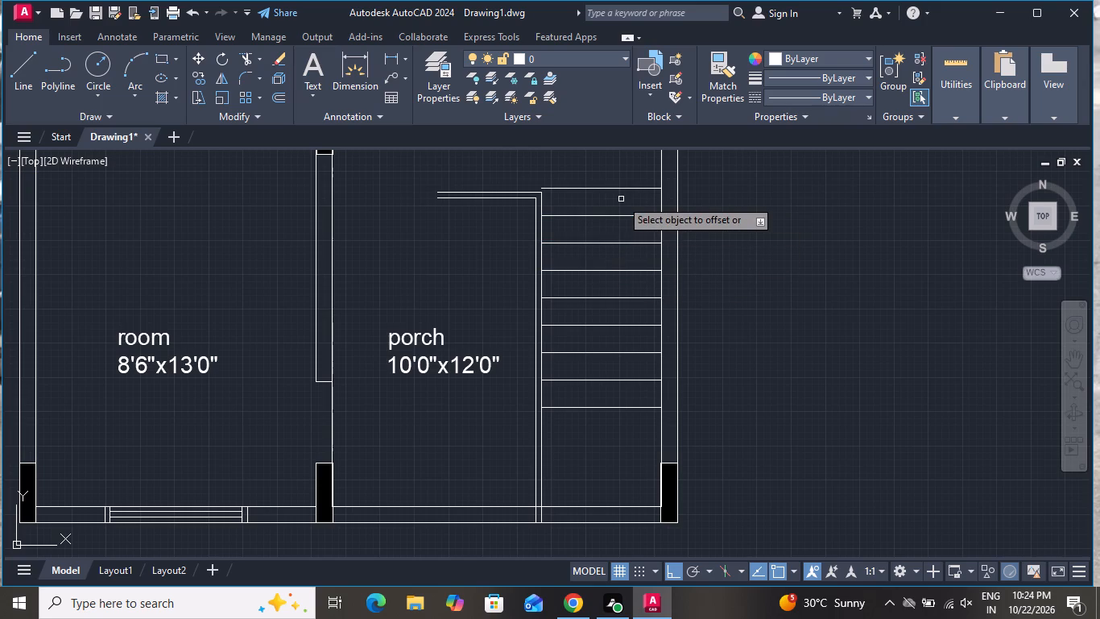
pyautogui.rightClick(621, 199)
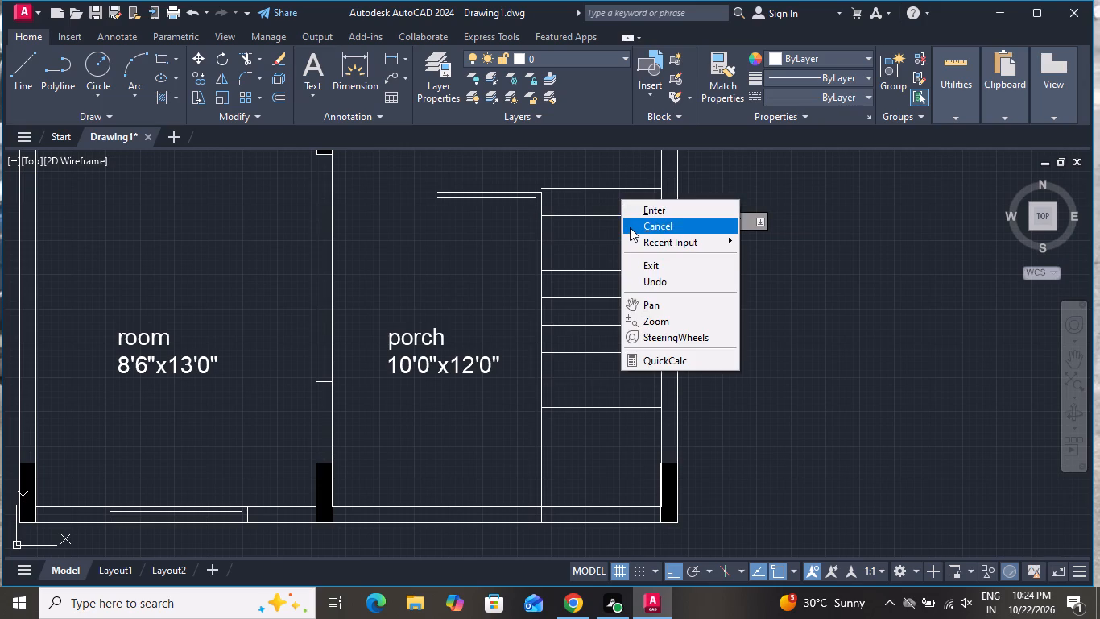
pyautogui.click(630, 227)
# Delete the last tread line, which lies just beyond the corner of the L-shaped double line.
pyautogui.click(627, 186)
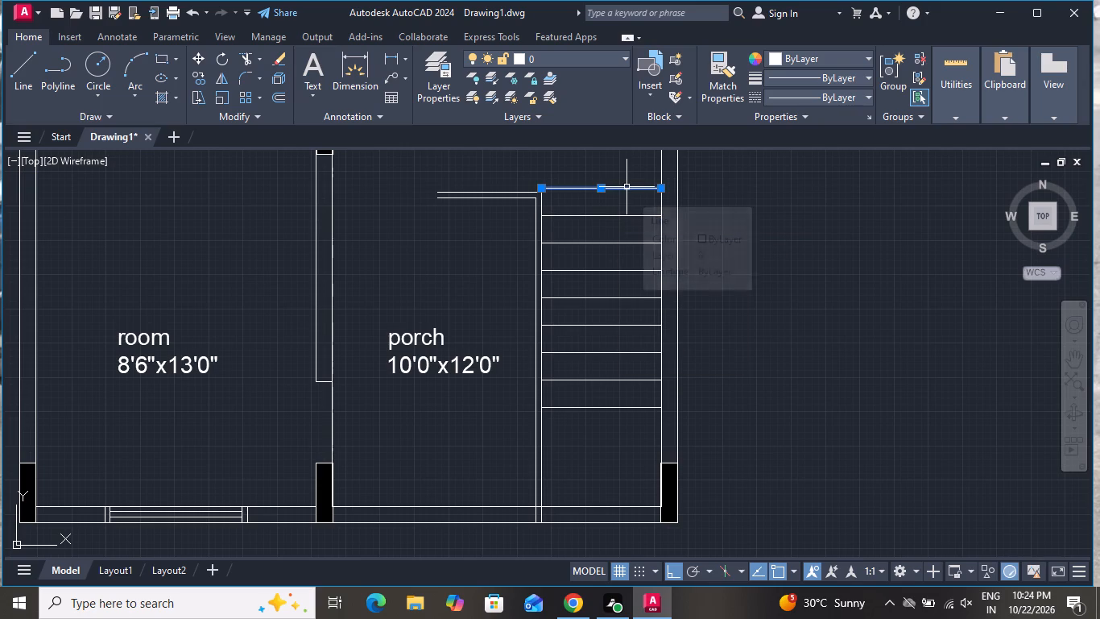
pyautogui.press('Delete')
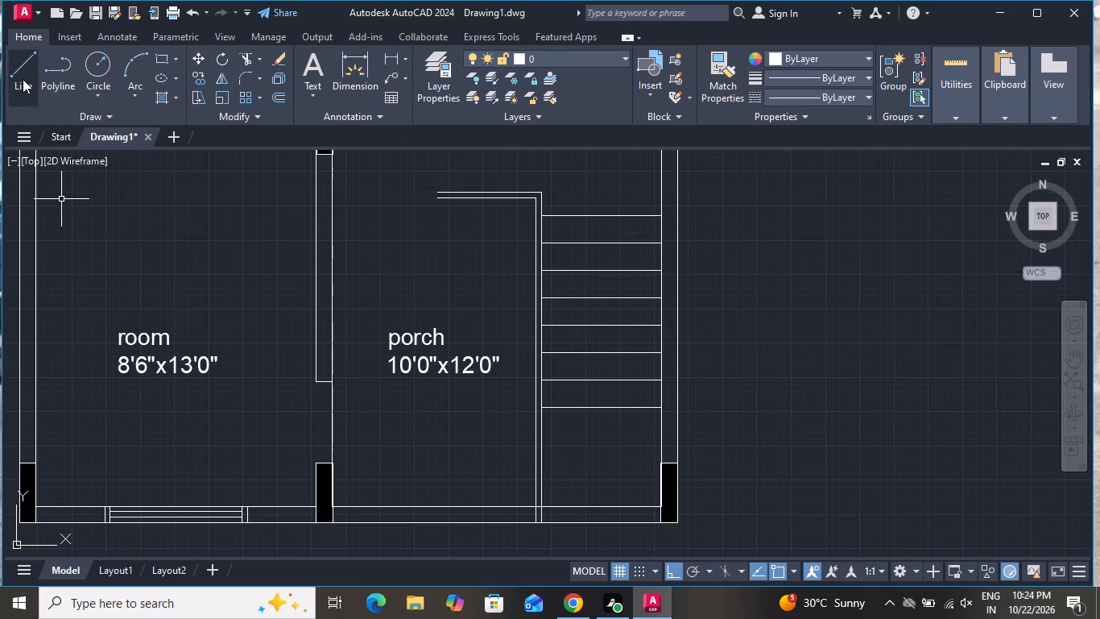
# Draw a horizontal line from the outer corner of the L-shaped double line to the inner face of the outer wall.
pyautogui.click(23, 79)
pyautogui.scroll(2, 618, 218)
pyautogui.scroll(-2, 610, 217)
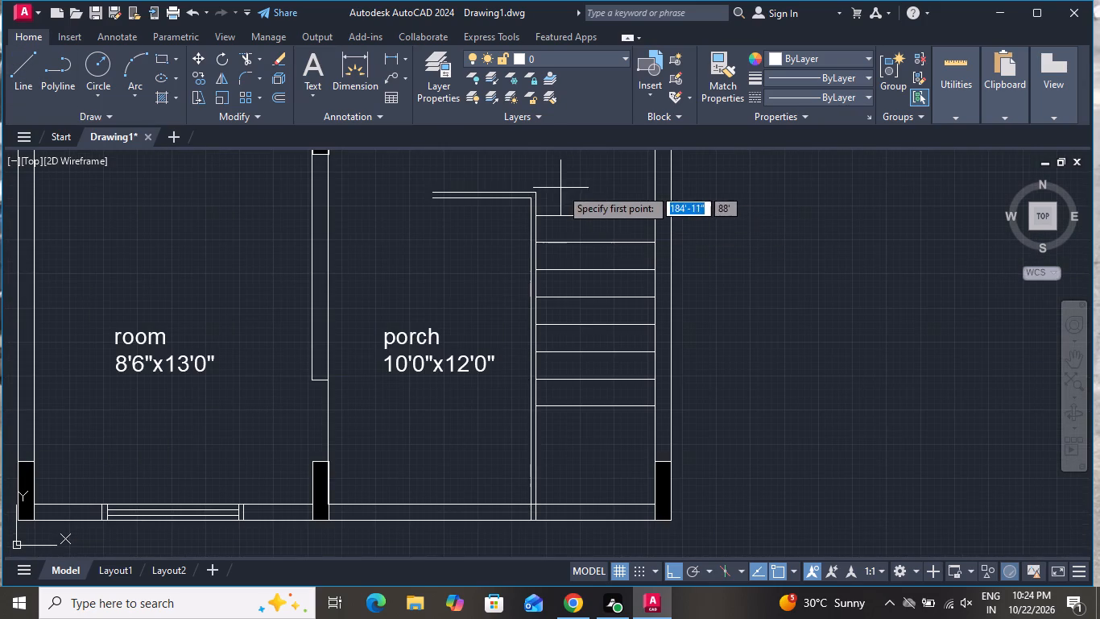
pyautogui.click(536, 194)
pyautogui.click(651, 186)
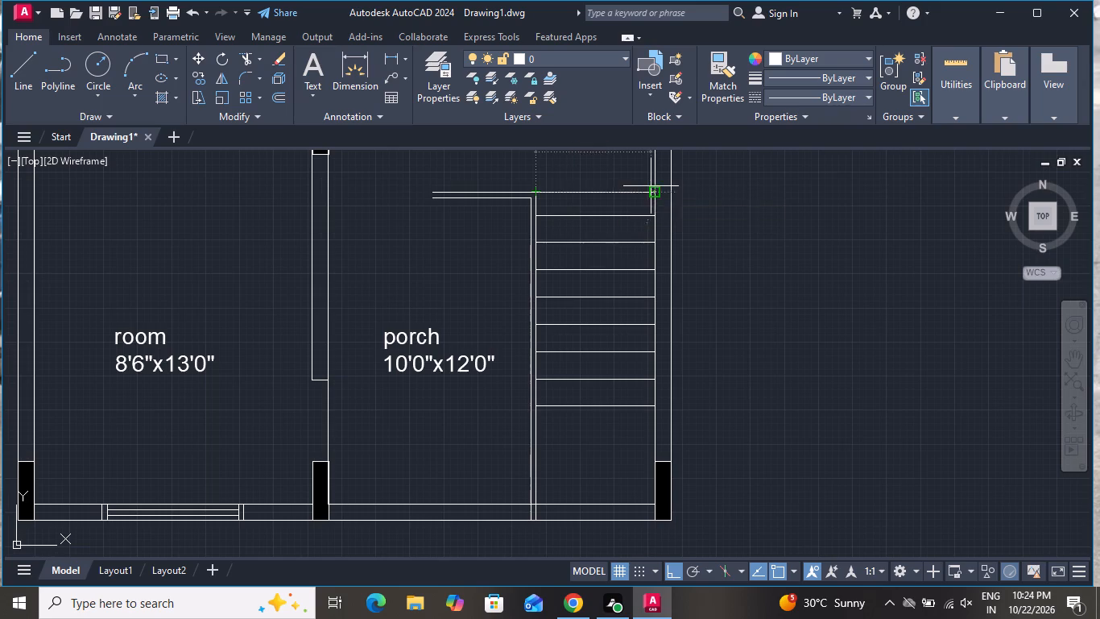
pyautogui.rightClick(654, 189)
pyautogui.click(672, 213)
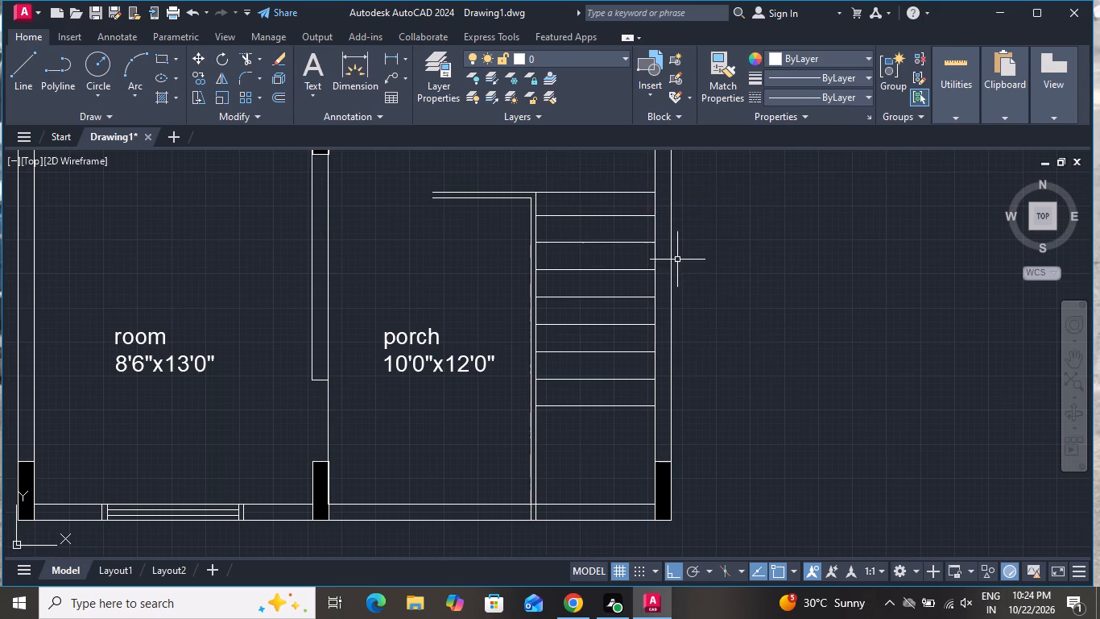
# Draw a vertical line from the outer corner of the L-shaped double line to the wall between lounge and porch.
pyautogui.scroll(-1, 677, 262)
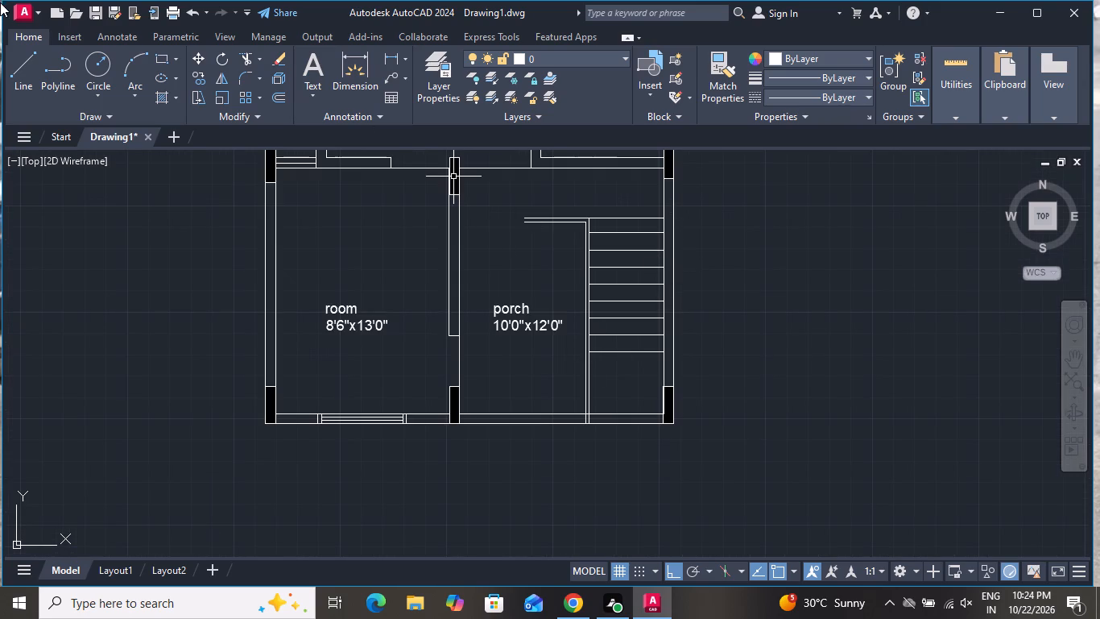
pyautogui.click(14, 59)
pyautogui.scroll(2, 610, 173)
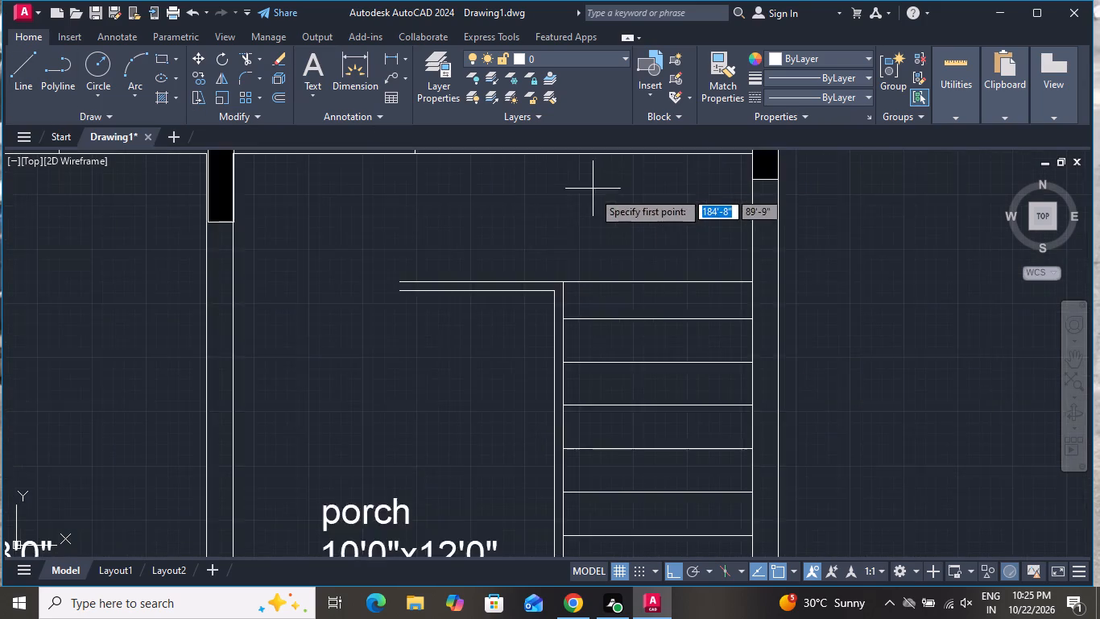
pyautogui.scroll(1, 591, 192)
pyautogui.click(550, 335)
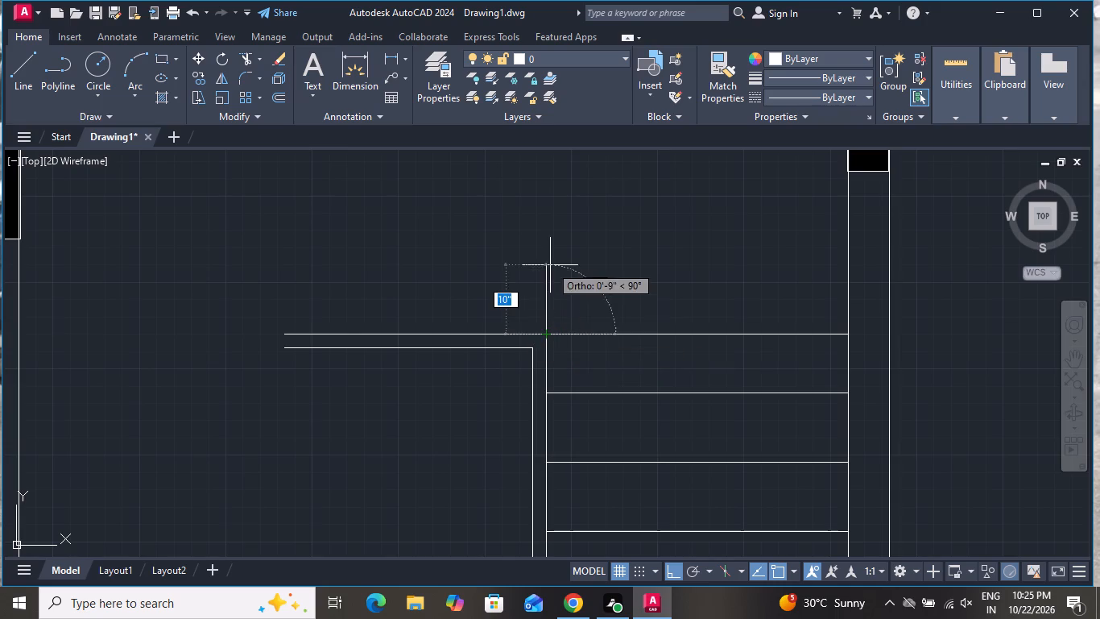
pyautogui.scroll(-2, 550, 265)
pyautogui.click(548, 213)
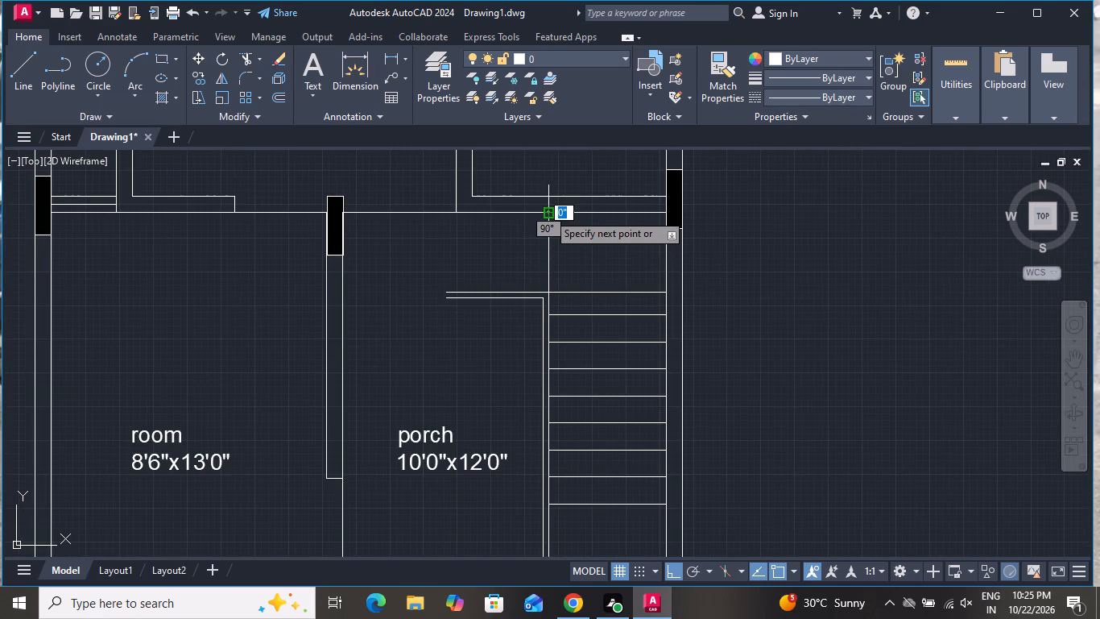
pyautogui.rightClick(546, 213)
pyautogui.click(549, 228)
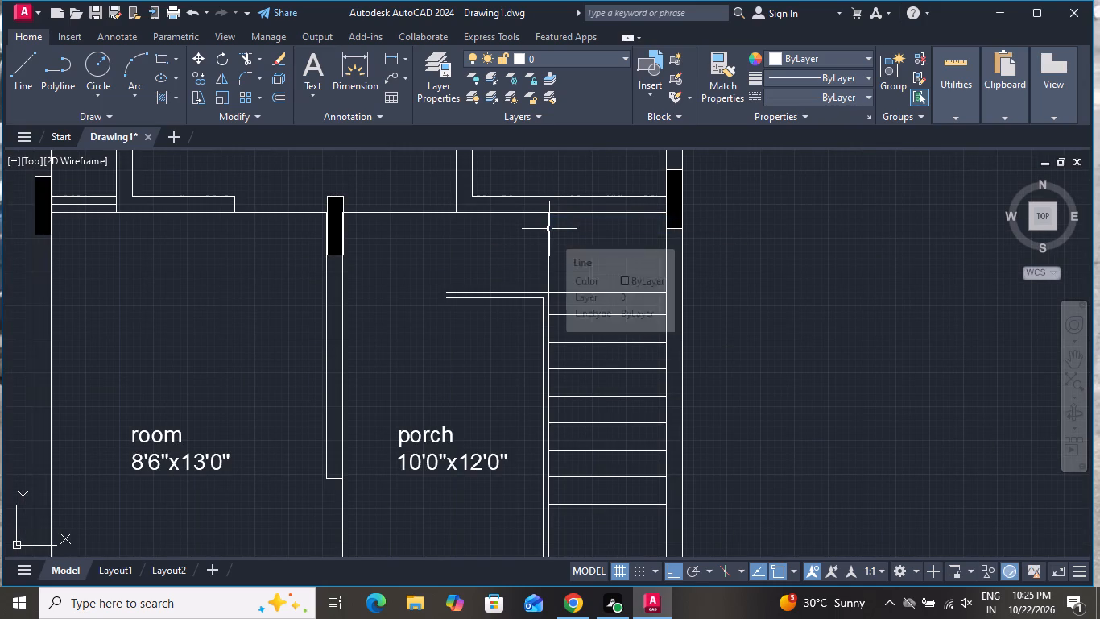
# Offset the new vertical line 10" three times in succession toward the room-side column to add treads along the lounge wall.
pyautogui.write('o')
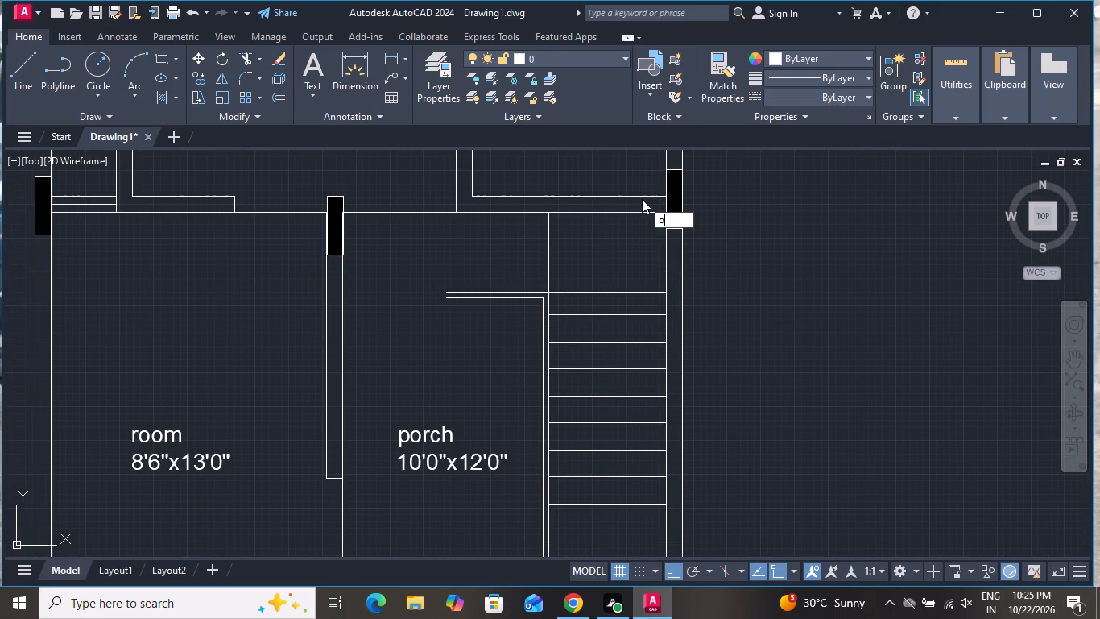
pyautogui.press('space')
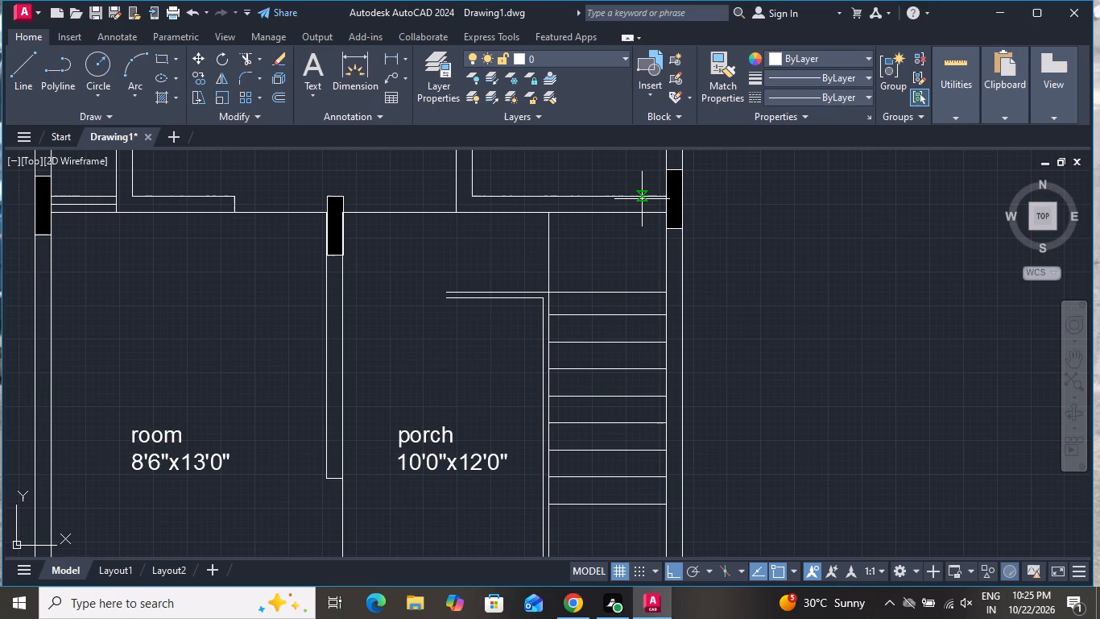
pyautogui.write('10')
pyautogui.hotkey('shift', '"')
pyautogui.press('Return')
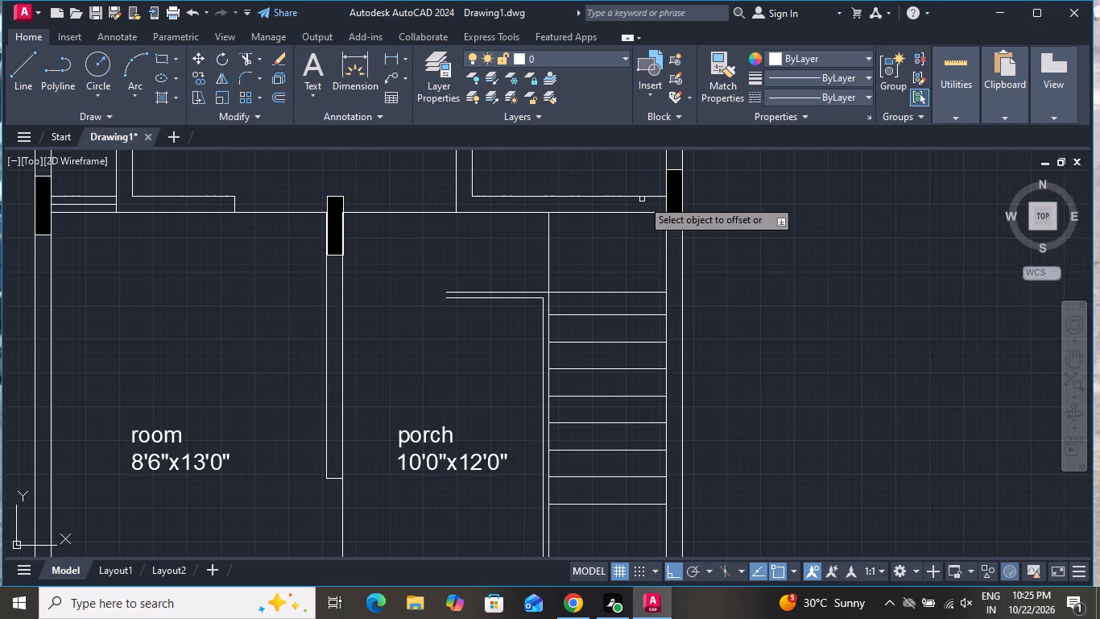
pyautogui.scroll(1, 527, 253)
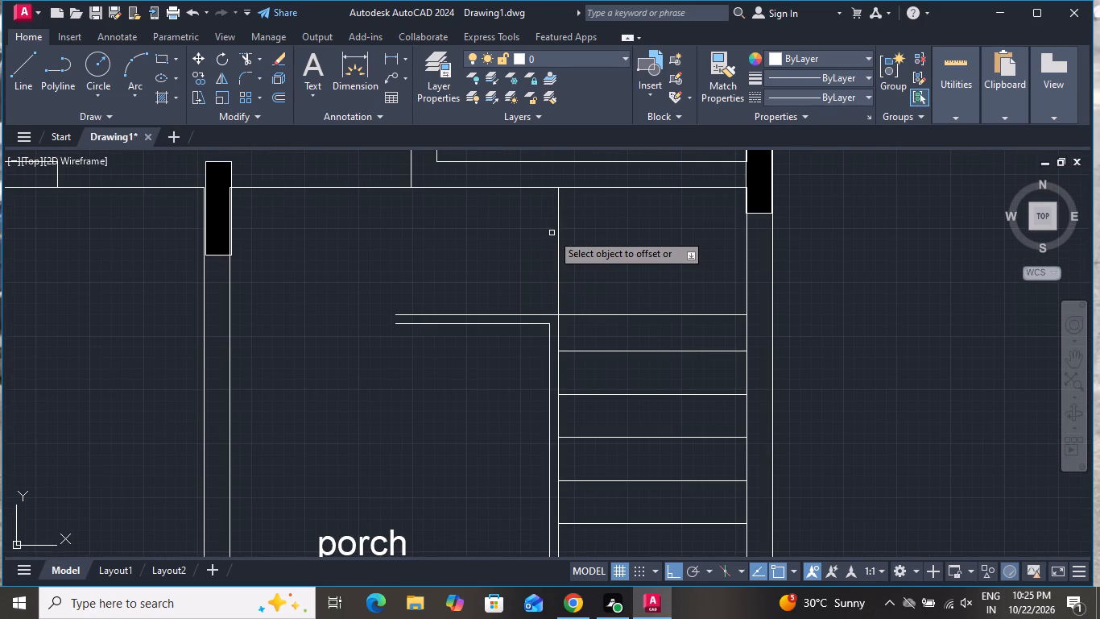
pyautogui.click(559, 230)
pyautogui.click(497, 247)
pyautogui.click(515, 243)
pyautogui.click(458, 266)
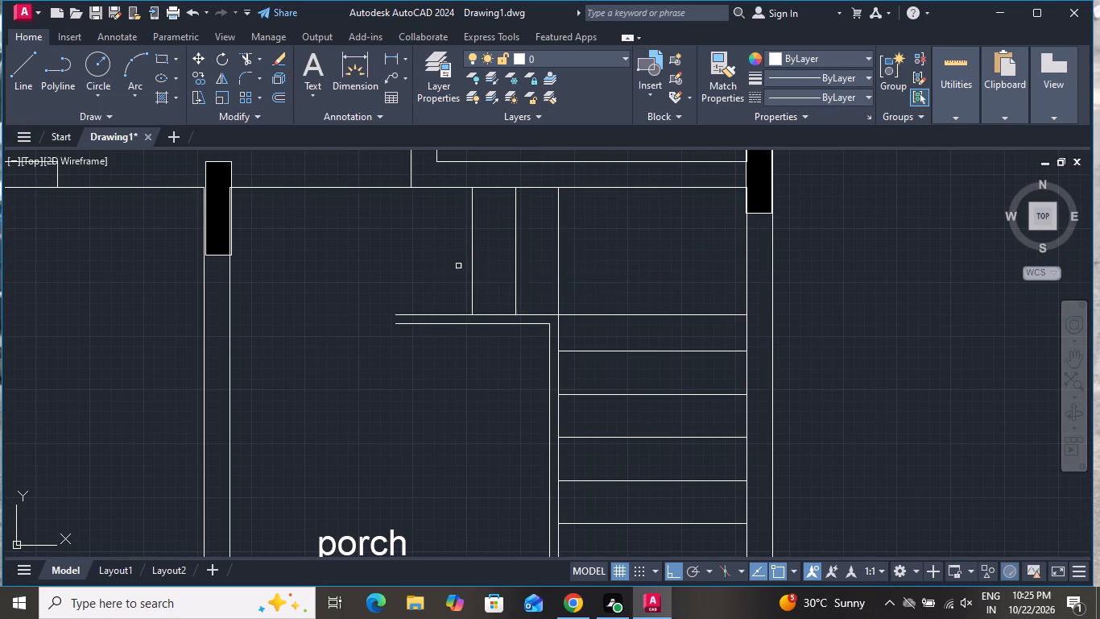
pyautogui.click(473, 266)
pyautogui.click(449, 271)
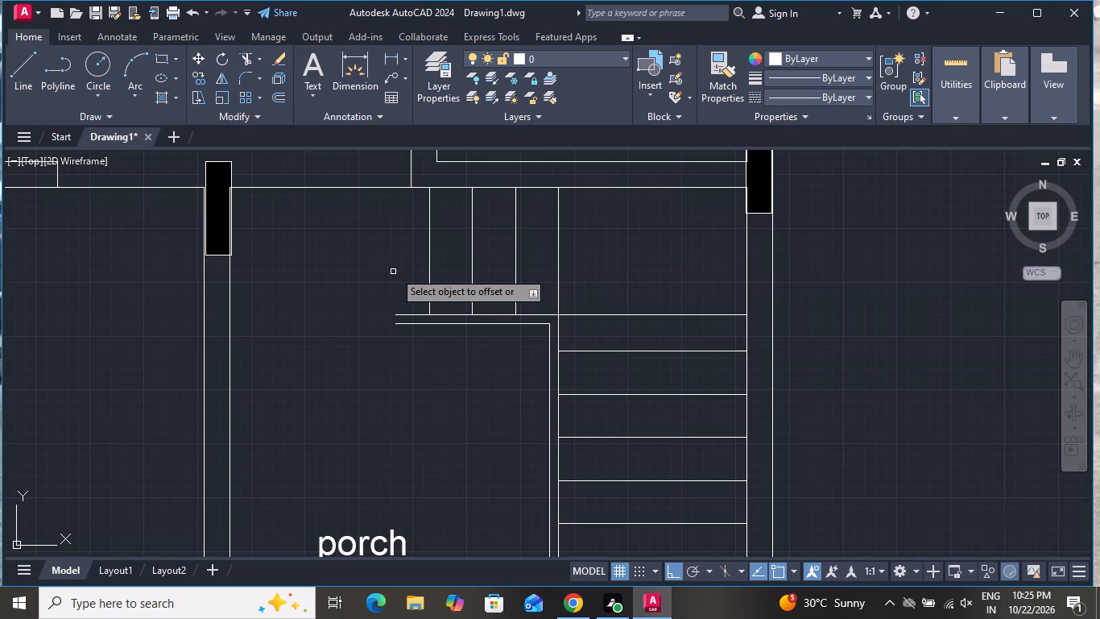
pyautogui.click(433, 251)
pyautogui.click(426, 254)
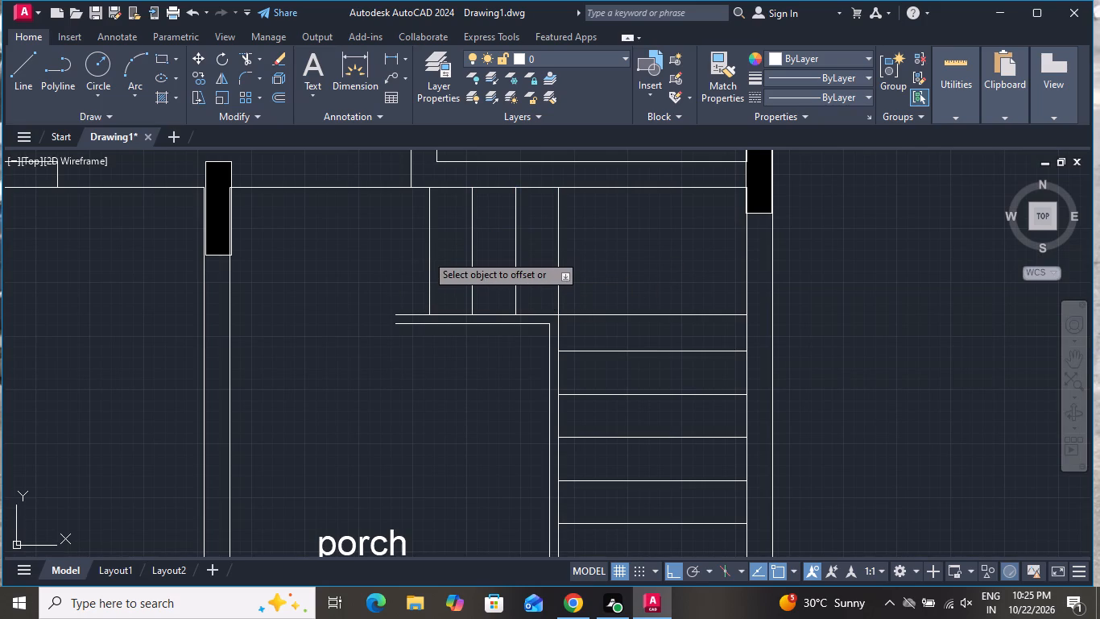
pyautogui.click(391, 256)
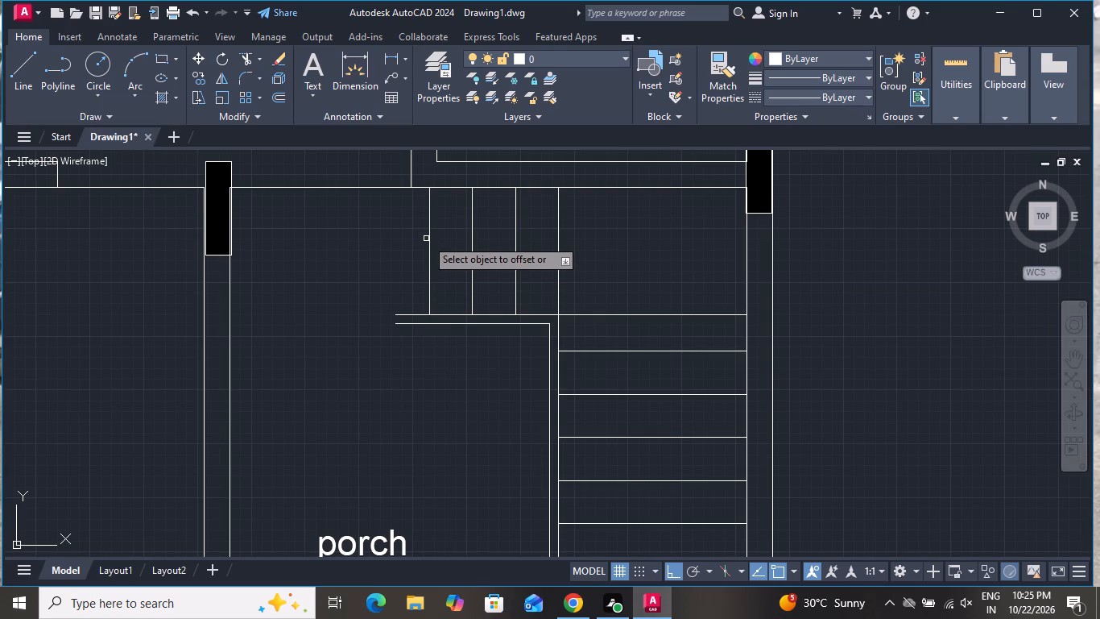
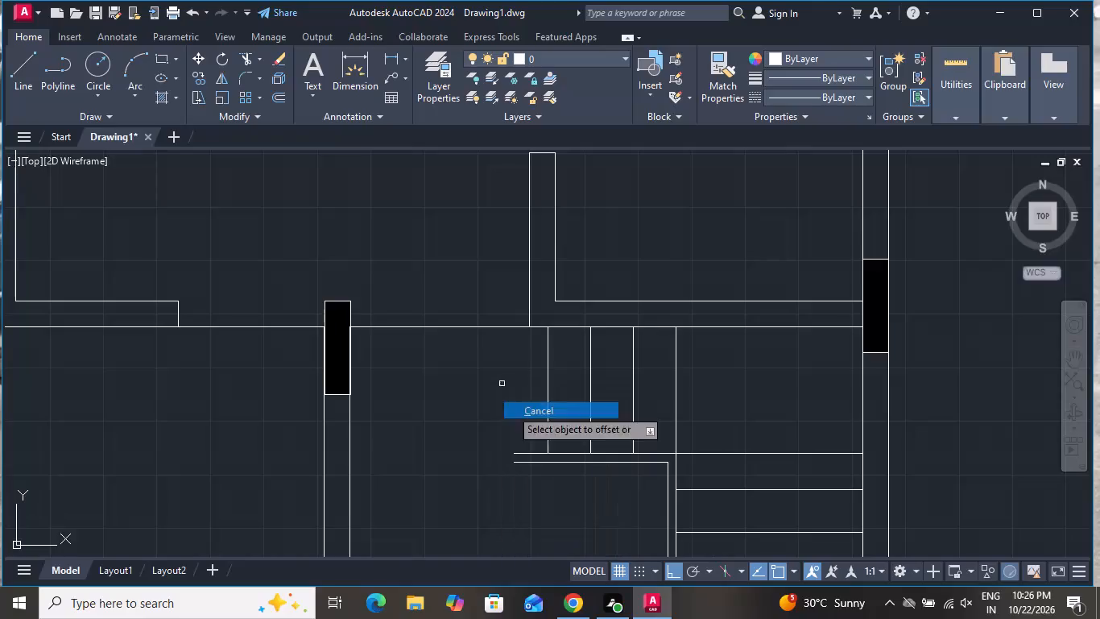
# Draw a short vertical line closing the gap between the double lines at the end of the tread nearest the room-side column.
pyautogui.click(18, 60)
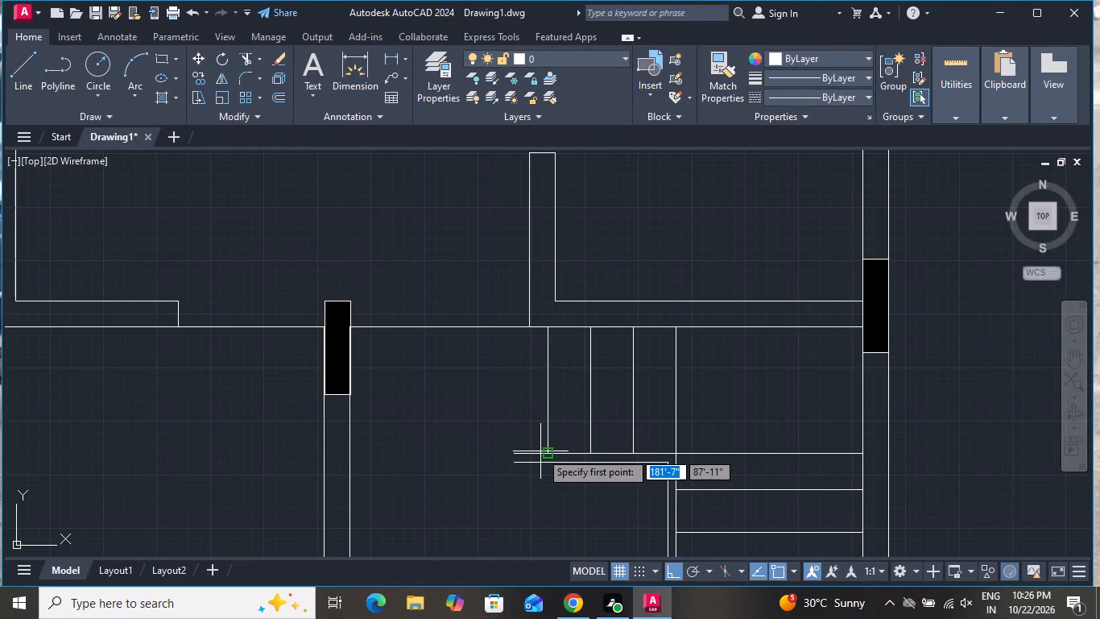
pyautogui.scroll(2, 540, 451)
pyautogui.click(548, 458)
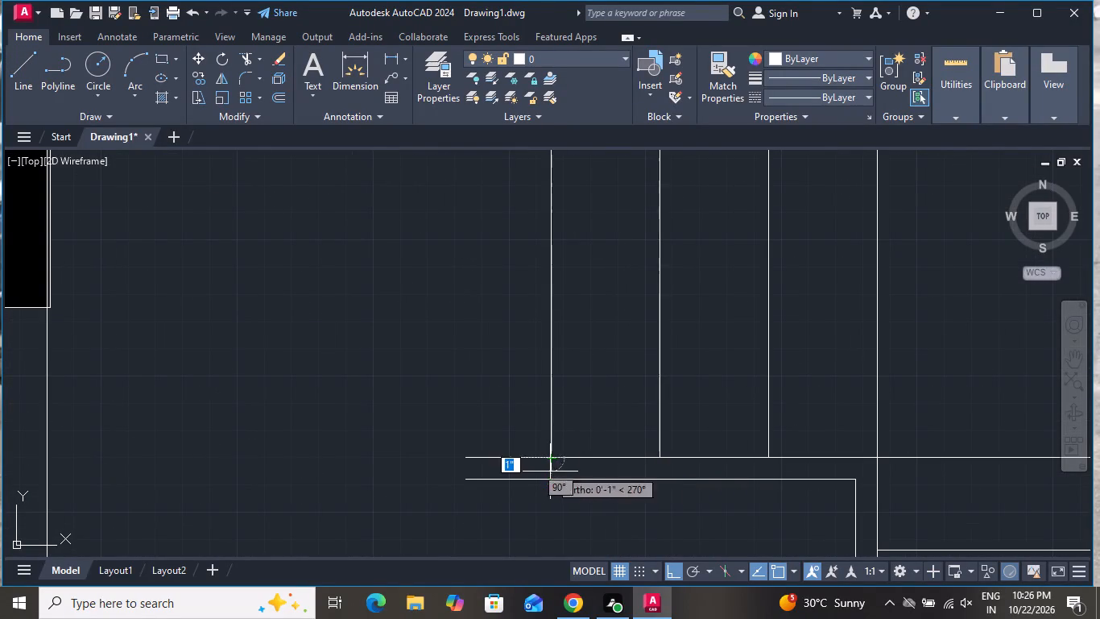
pyautogui.click(549, 478)
pyautogui.rightClick(549, 478)
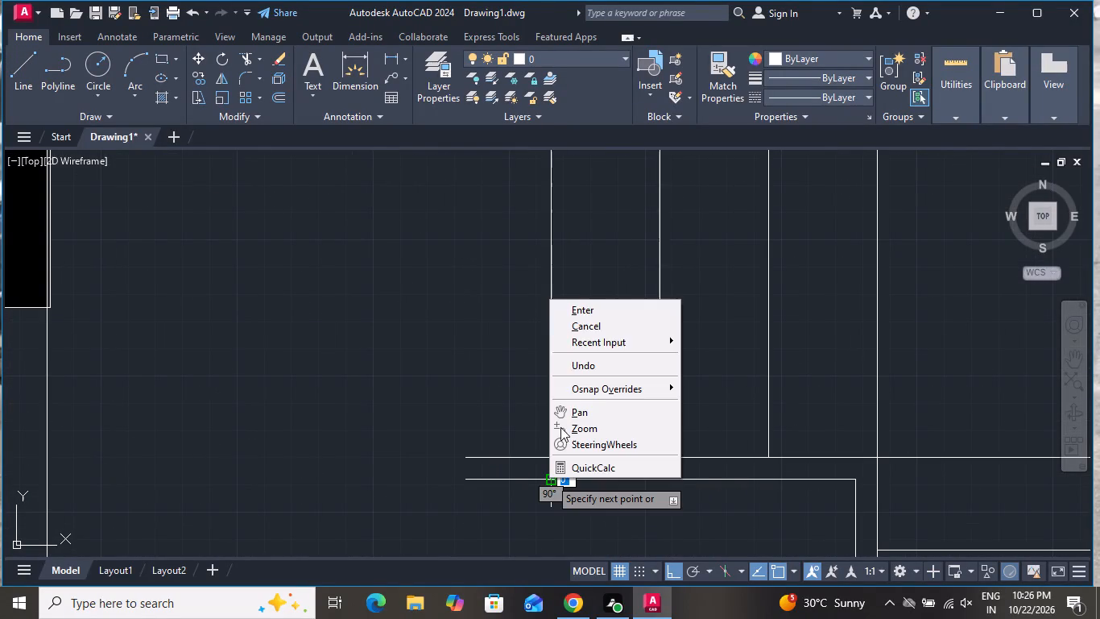
pyautogui.click(576, 325)
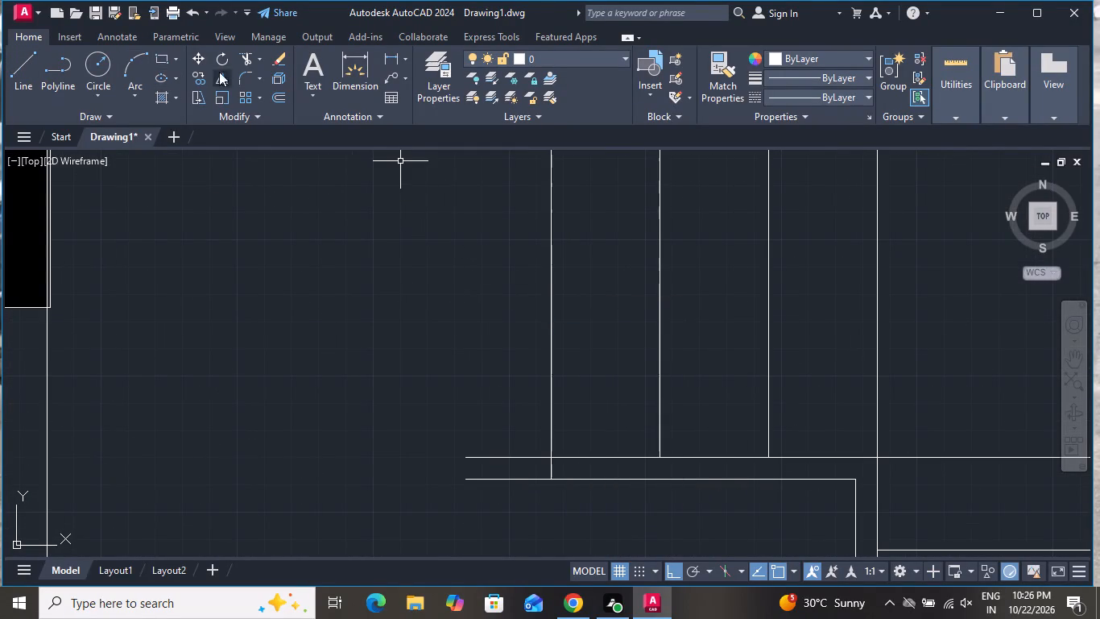
# Trim the two double-line stubs that project beyond the new closing line at the end of the upper stair flight.
pyautogui.click(248, 58)
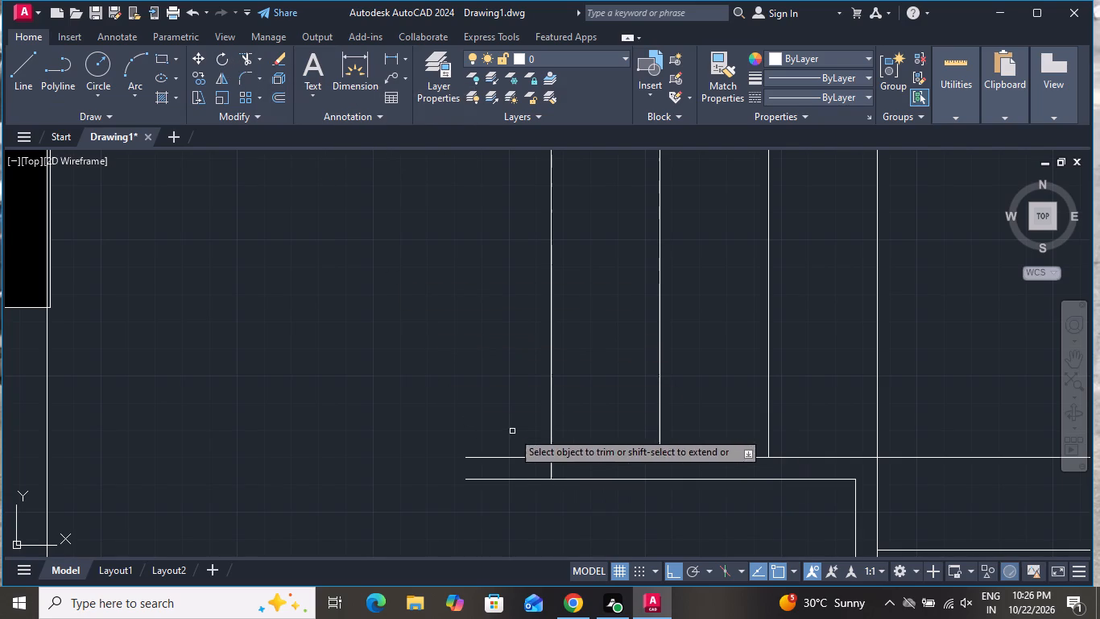
pyautogui.click(512, 432)
pyautogui.click(531, 525)
# Trim the stair's vertical double line where it crosses the thickness of the porch's front wall.
pyautogui.scroll(-6, 429, 331)
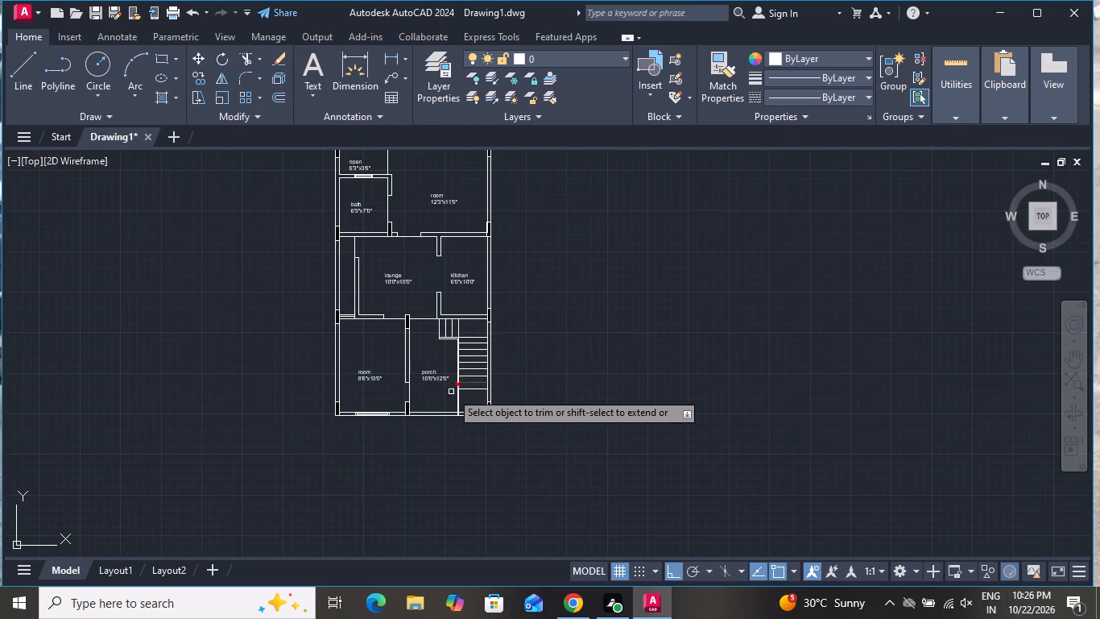
pyautogui.scroll(4, 441, 401)
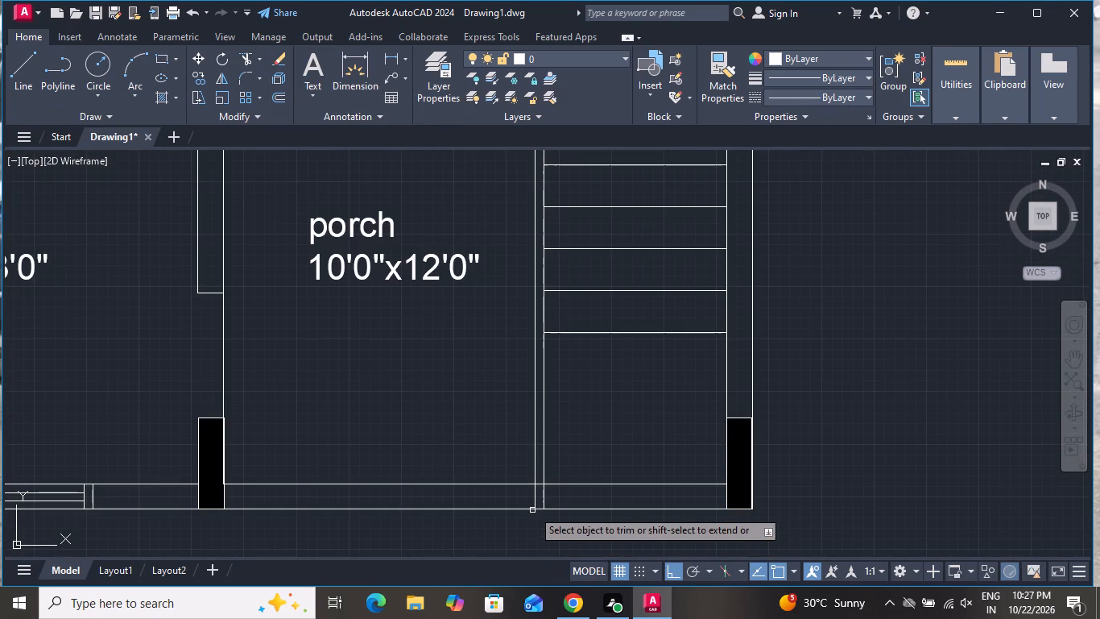
pyautogui.scroll(1, 549, 488)
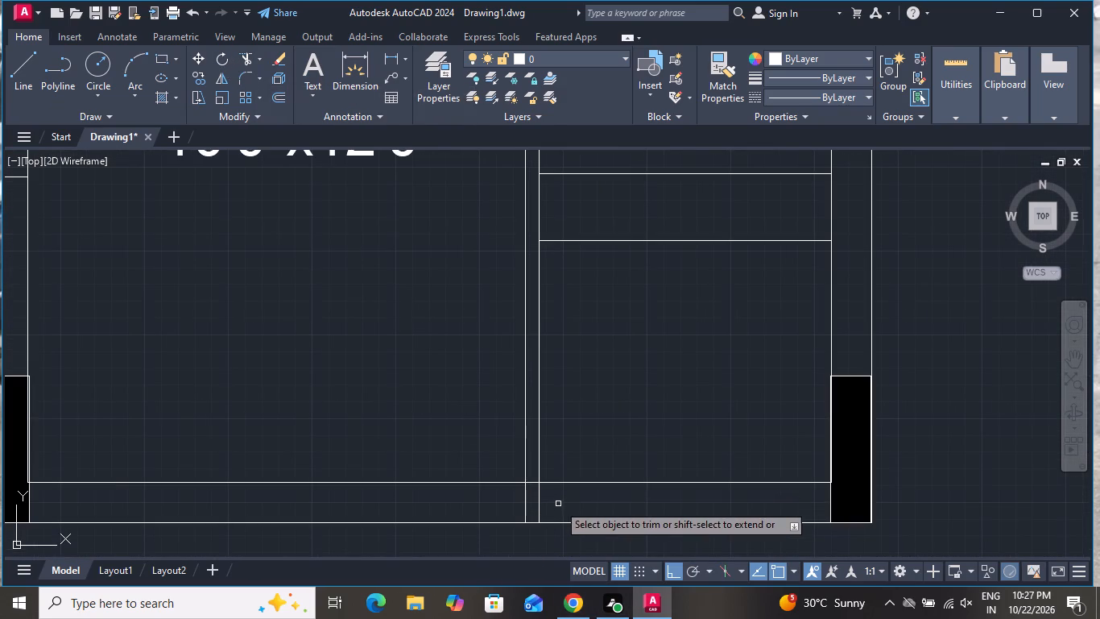
pyautogui.click(558, 503)
pyautogui.click(507, 509)
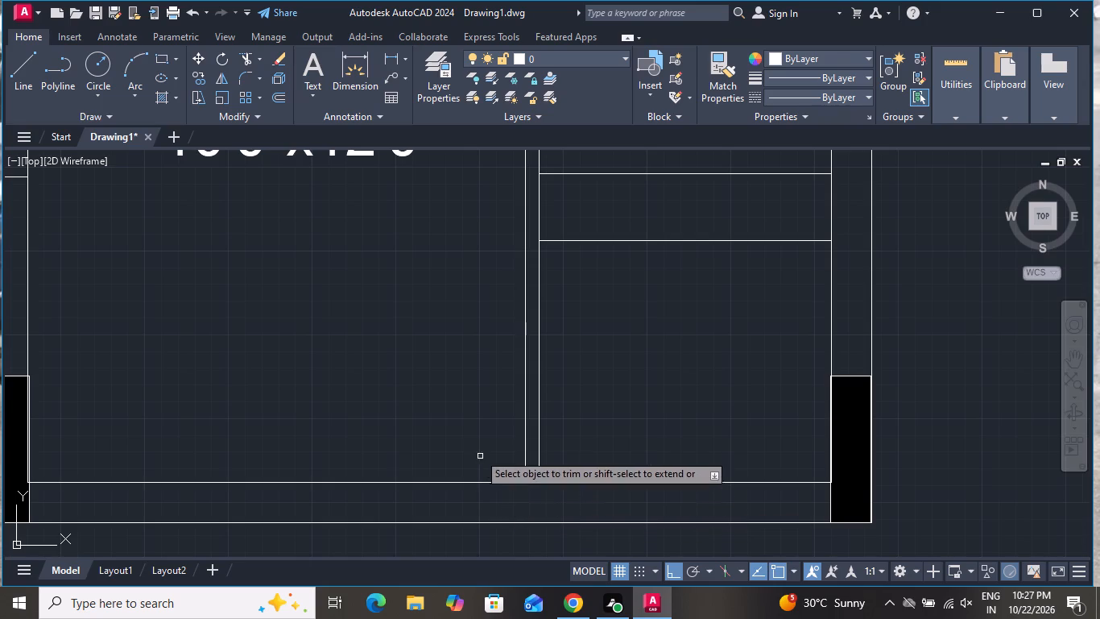
pyautogui.rightClick(442, 397)
pyautogui.click(495, 200)
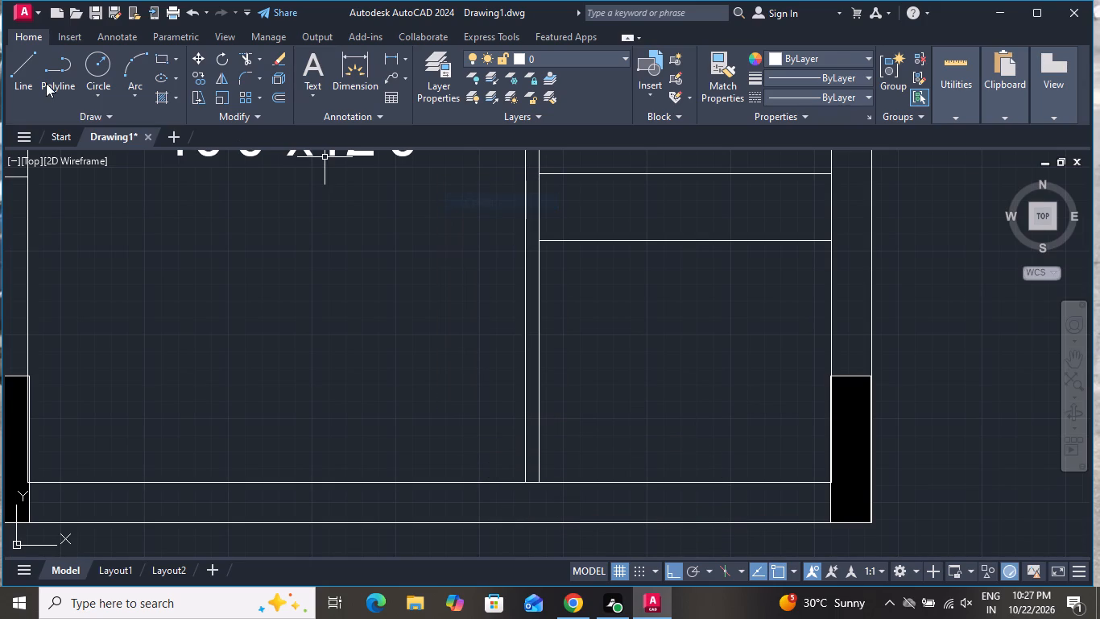
# Draw a rectangle about 7'-8" by 10'-5" inside the porch, overlapping the stair, from near the room-side column toward the front outer corner.
pyautogui.click(157, 60)
pyautogui.scroll(-1, 241, 264)
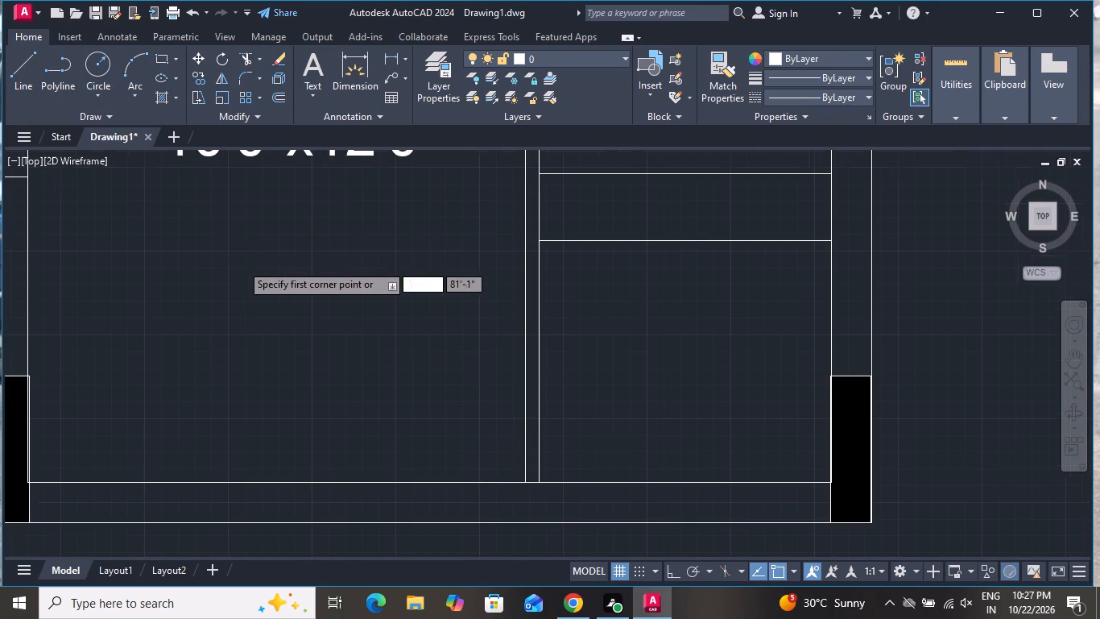
pyautogui.scroll(-4, 241, 266)
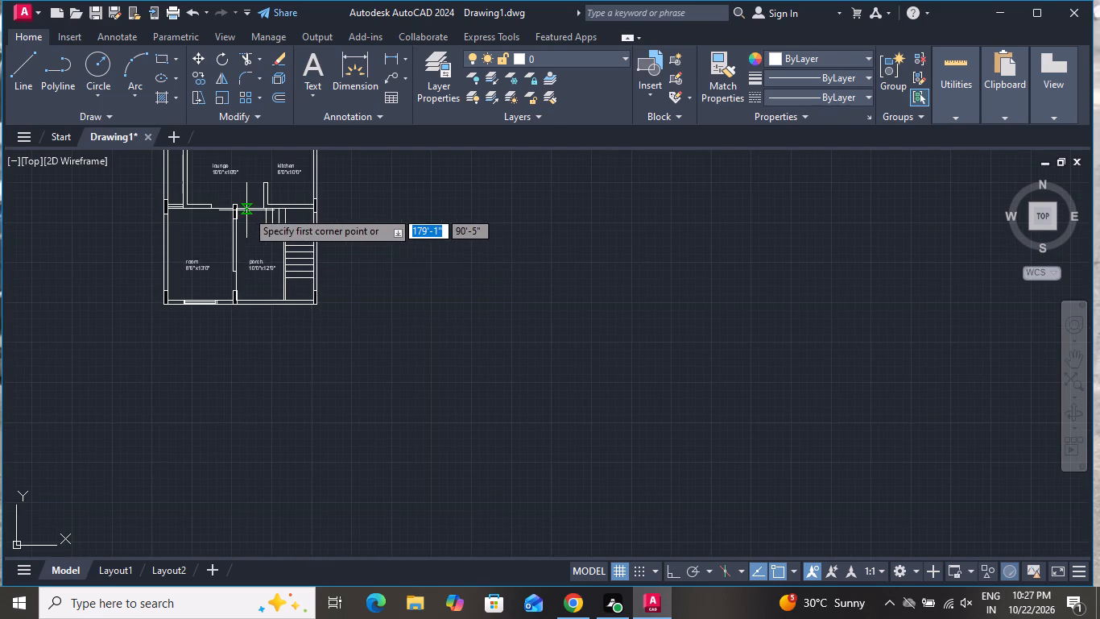
pyautogui.scroll(4, 246, 213)
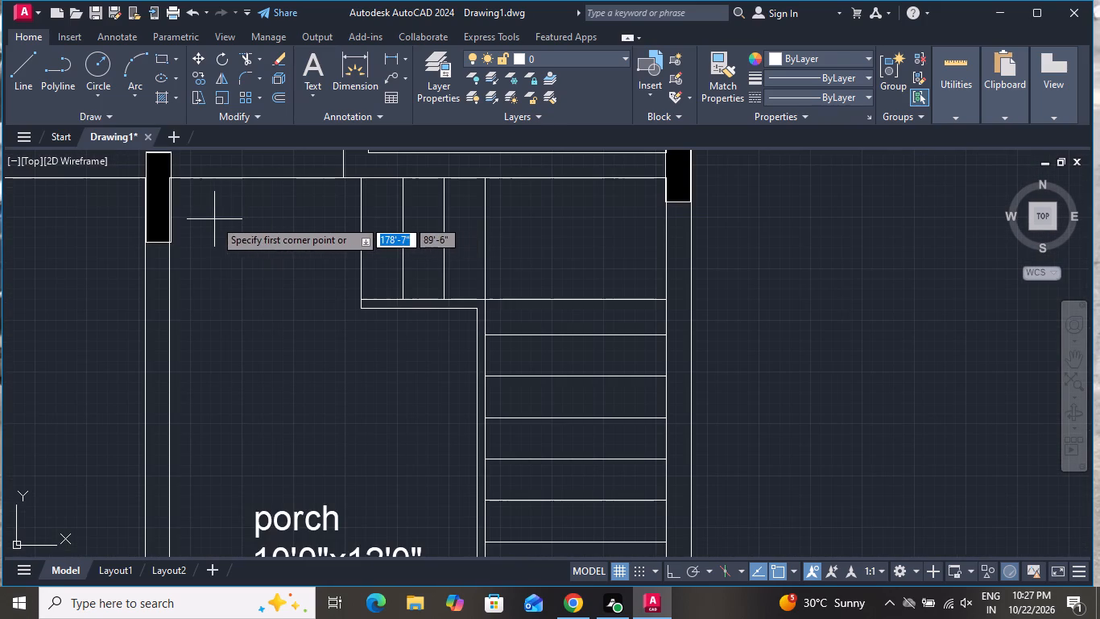
pyautogui.click(214, 218)
pyautogui.scroll(-3, 550, 409)
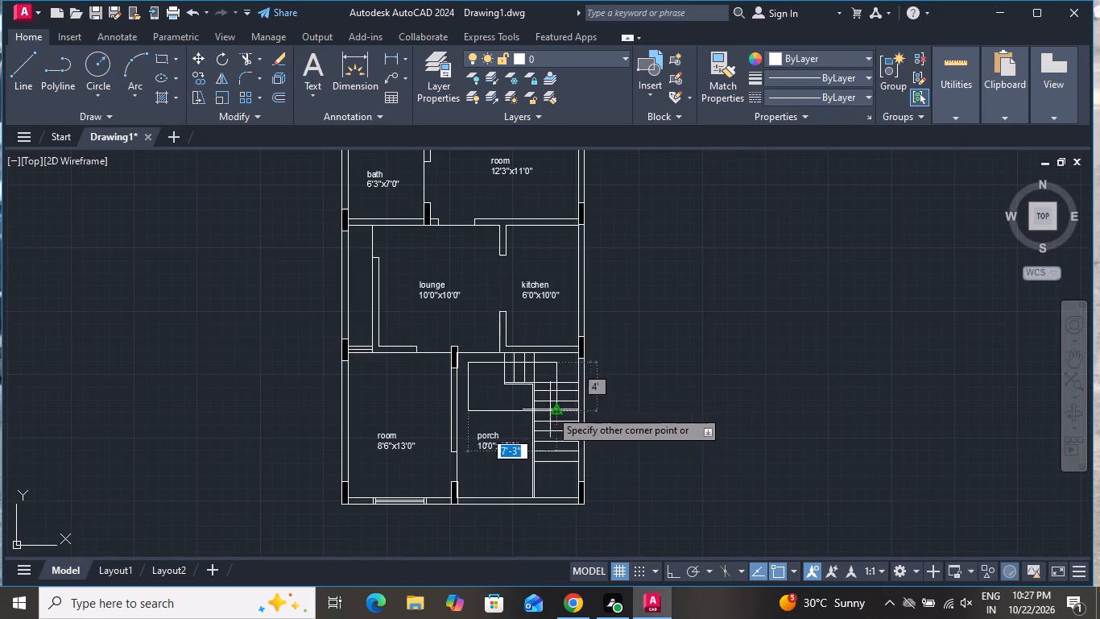
pyautogui.scroll(1, 558, 494)
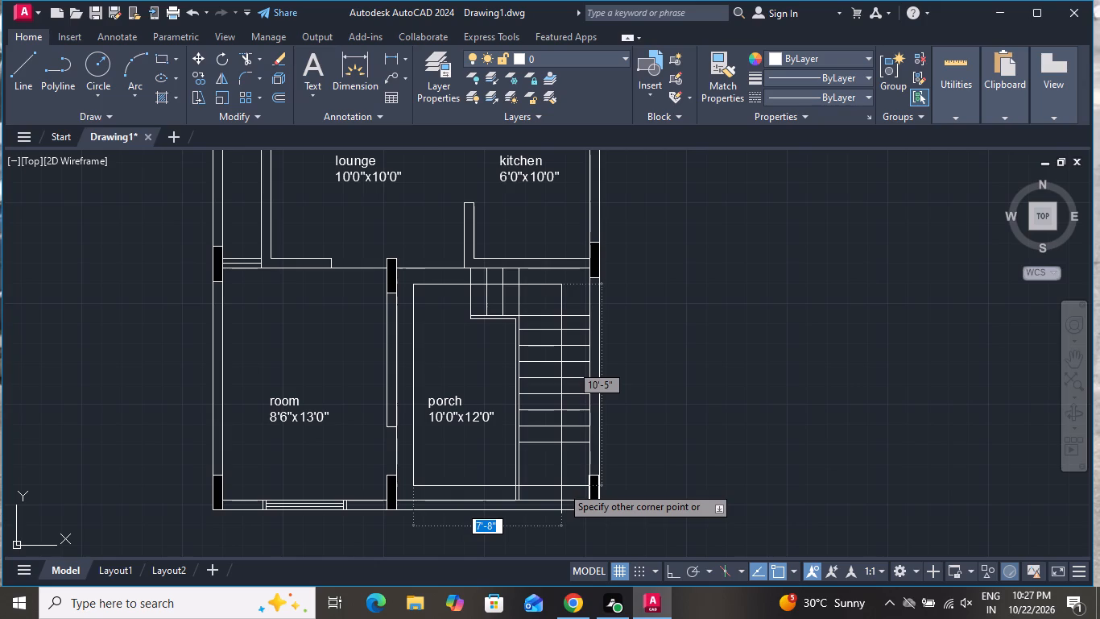
pyautogui.click(561, 486)
pyautogui.scroll(-1, 556, 433)
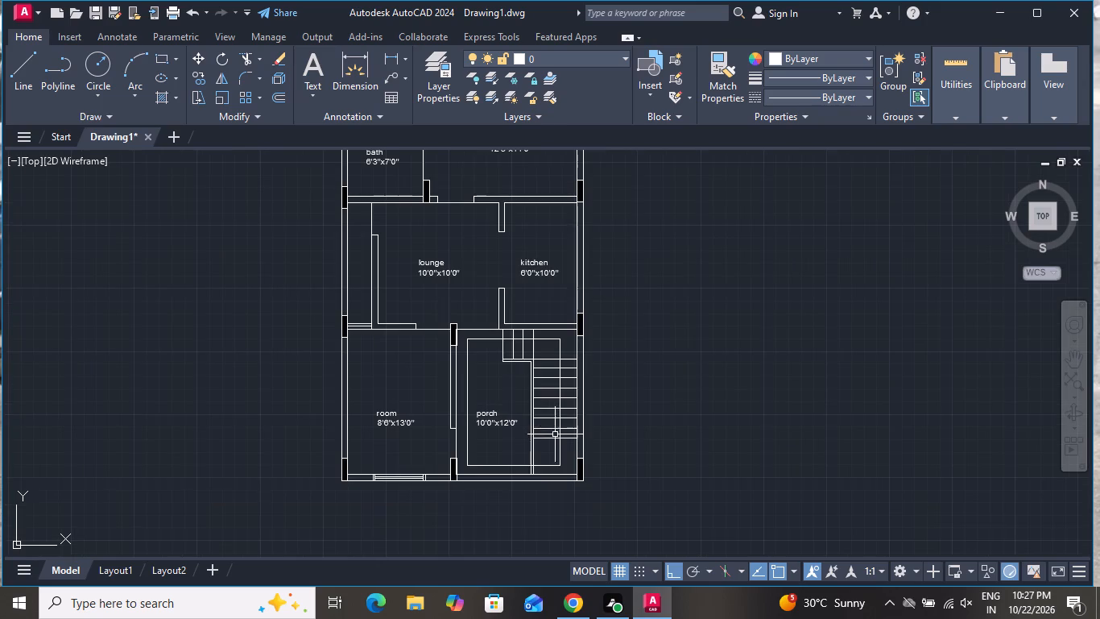
pyautogui.scroll(2, 483, 557)
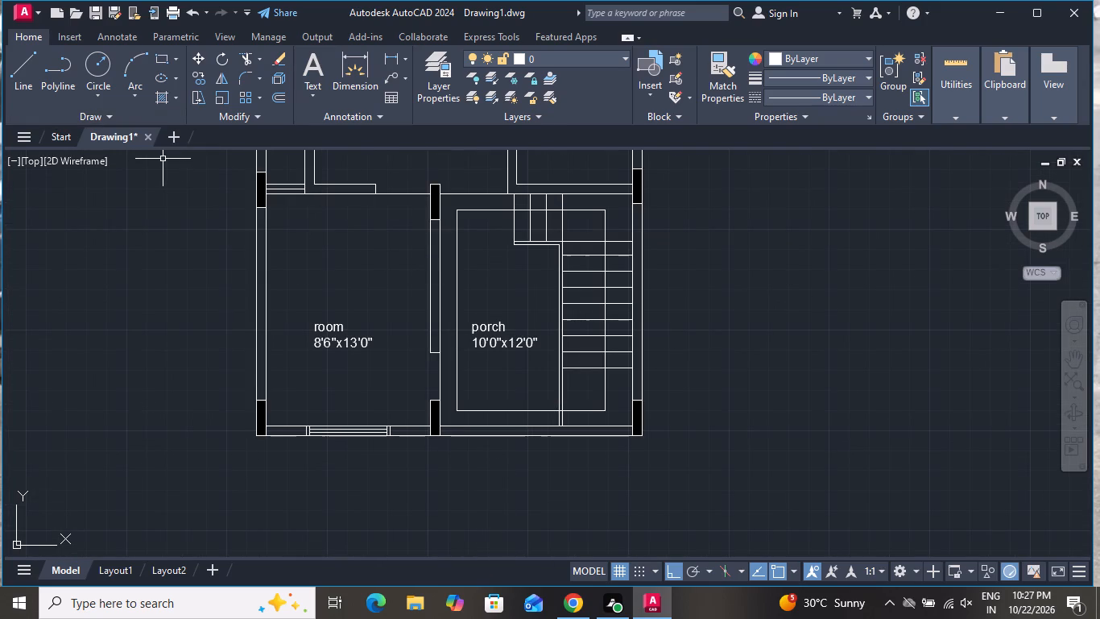
# Draw a short horizontal line extending the tread nearest the front wall across the gap of the vertical double line.
pyautogui.click(23, 81)
pyautogui.scroll(1, 608, 403)
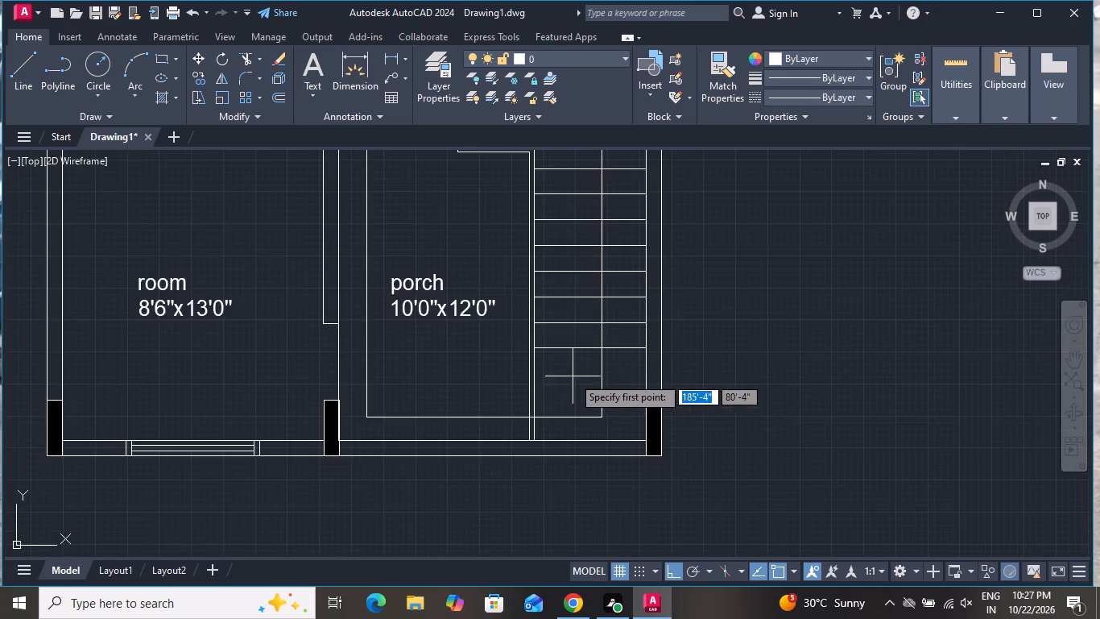
pyautogui.scroll(2, 564, 356)
pyautogui.click(486, 337)
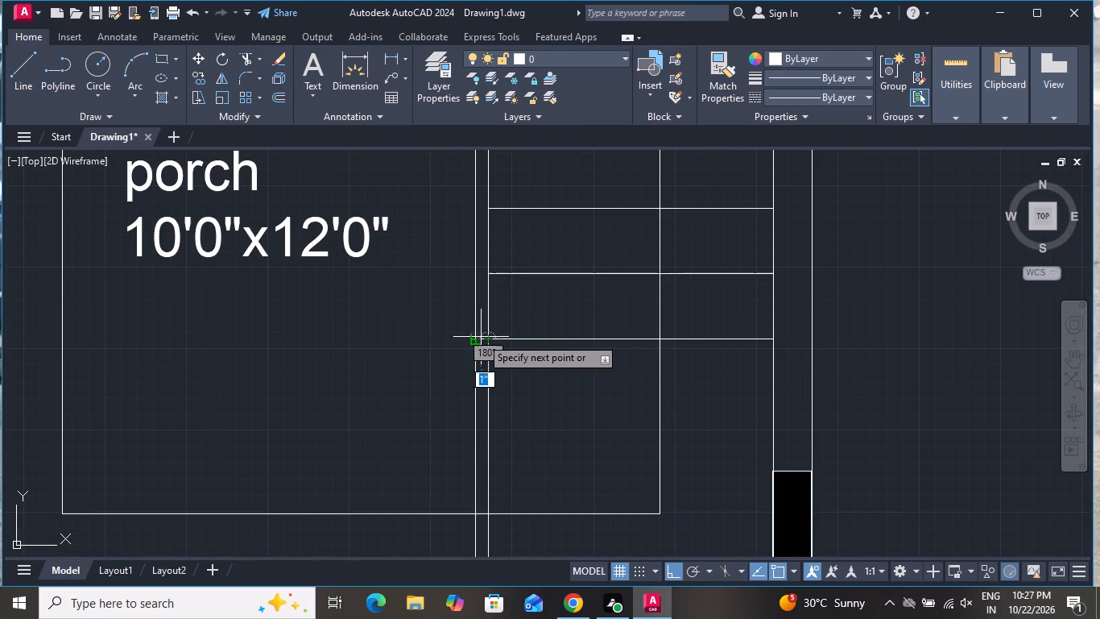
pyautogui.click(474, 337)
pyautogui.rightClick(474, 337)
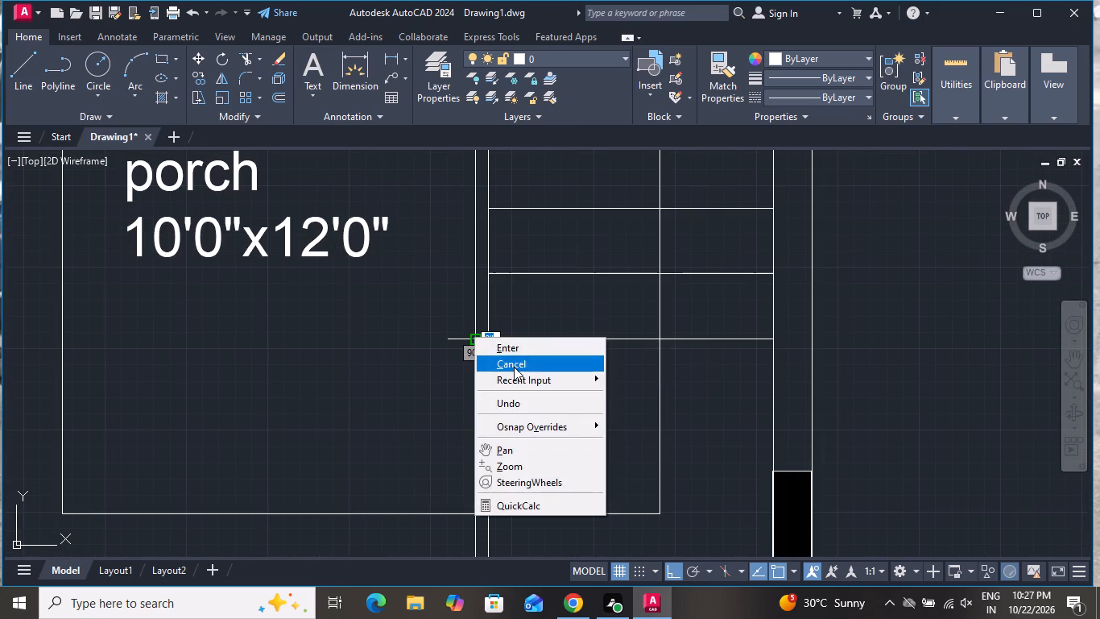
pyautogui.click(514, 367)
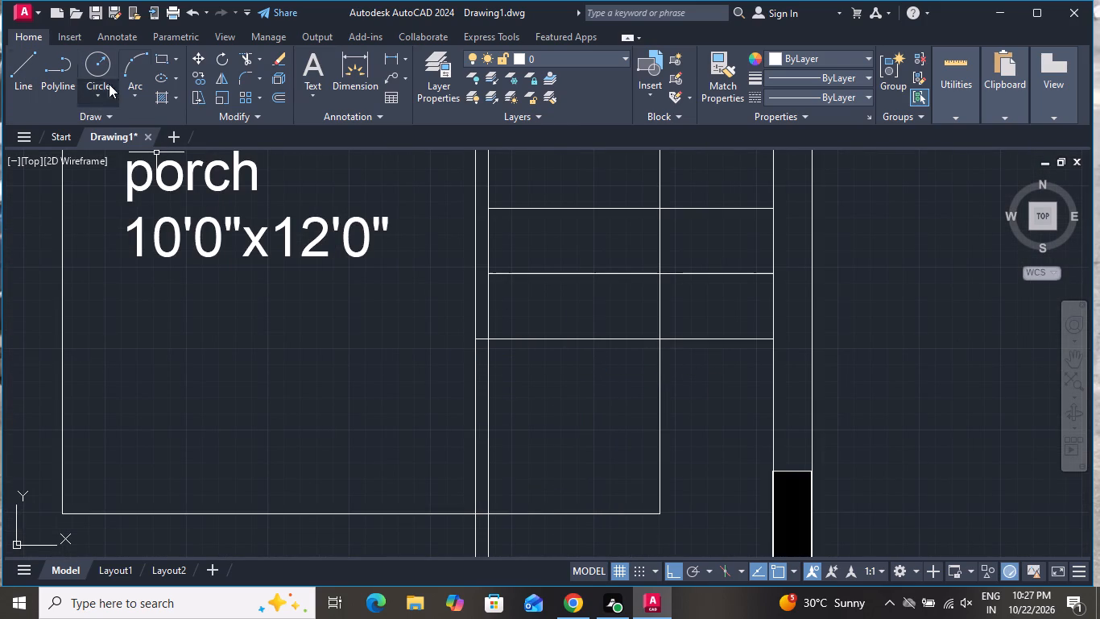
# Trim away the porch-side line of the vertical double line between the last tread and the front wall.
pyautogui.click(245, 57)
pyautogui.scroll(-1, 314, 195)
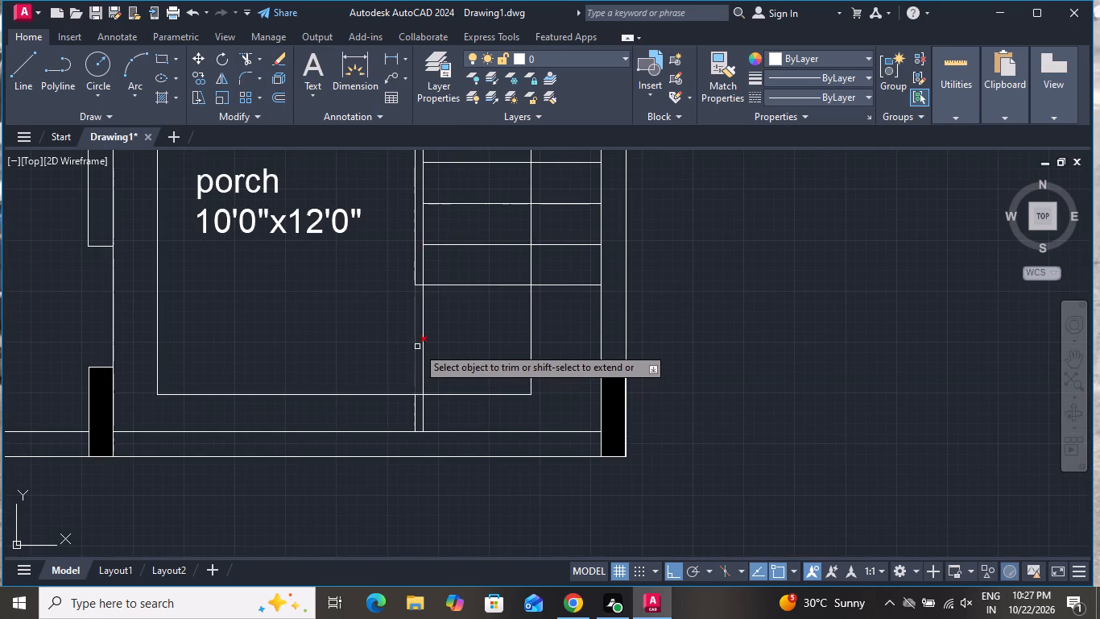
pyautogui.click(417, 347)
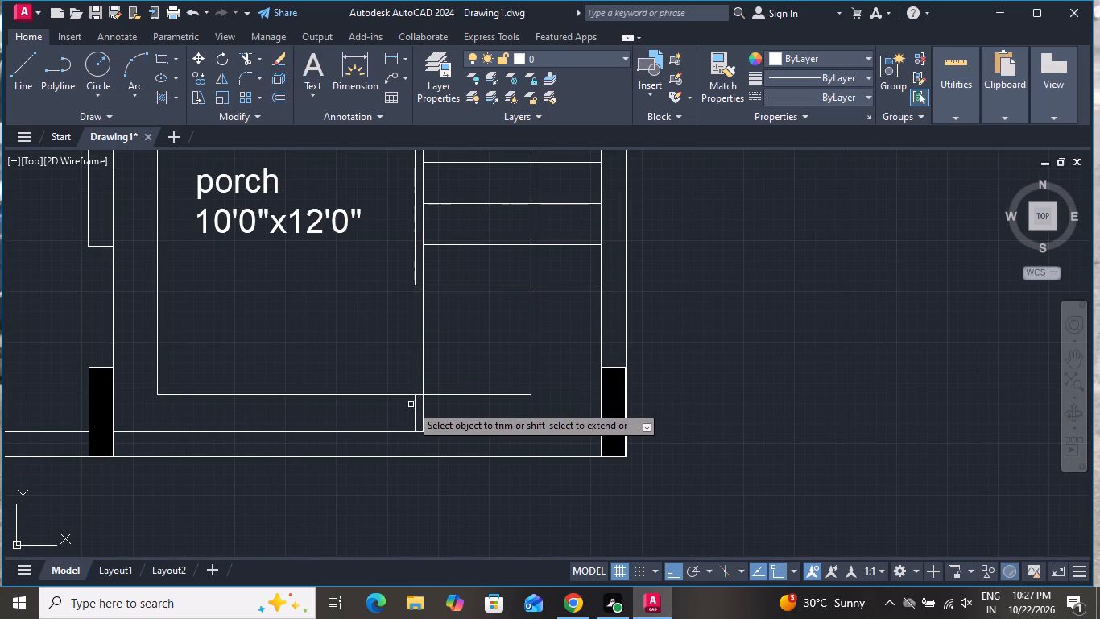
pyautogui.click(413, 419)
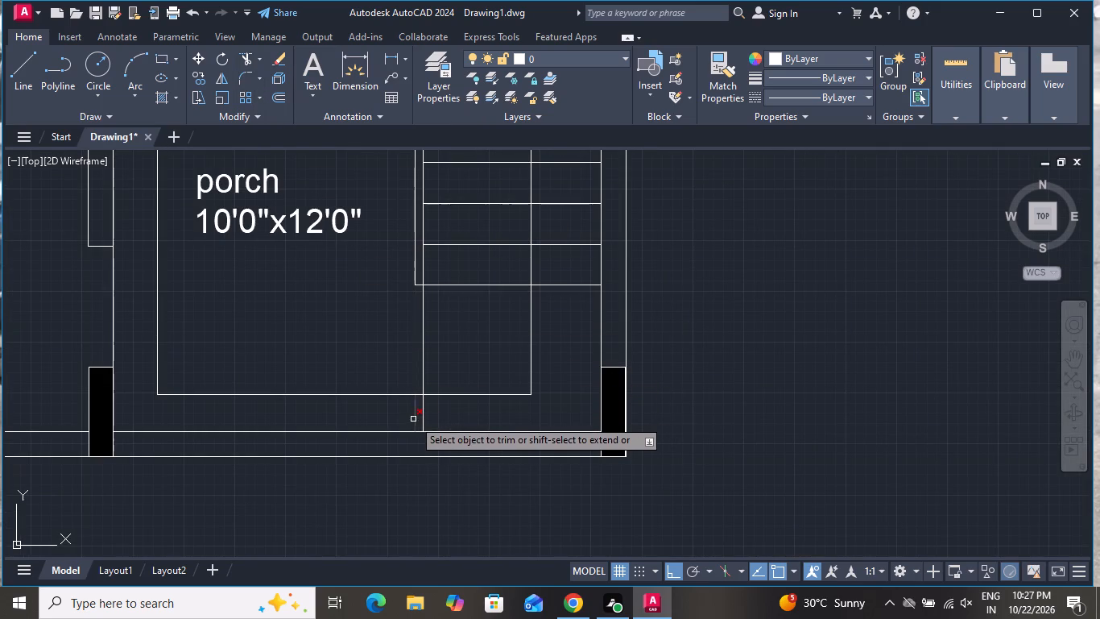
pyautogui.rightClick(403, 329)
pyautogui.click(424, 359)
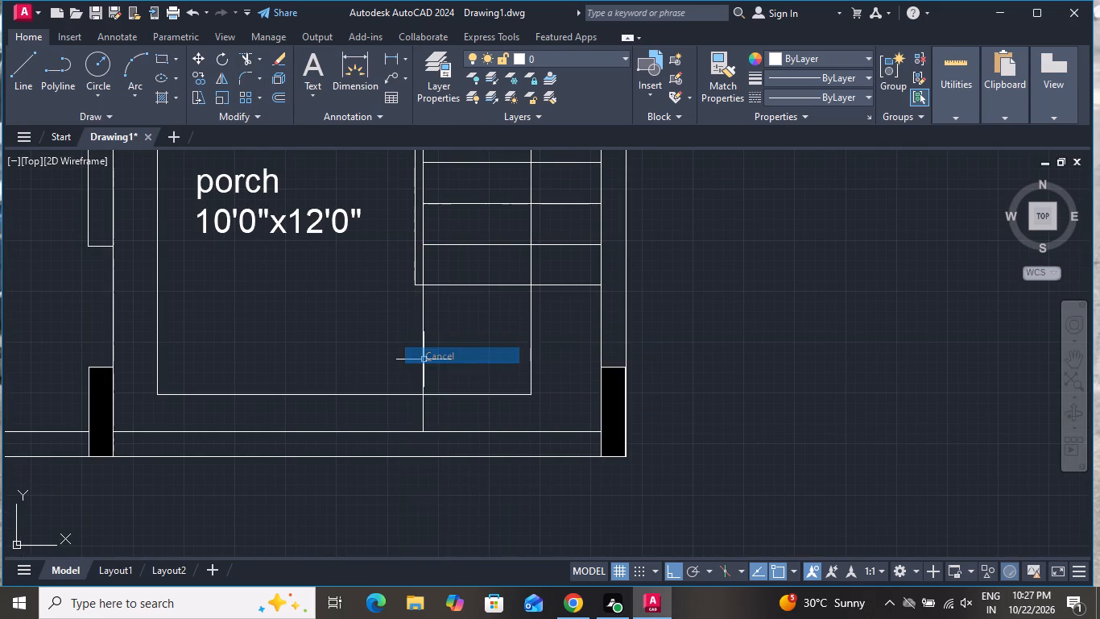
# With ortho off, draw a diagonal winder line about 3'-2" long at 50° from the stair's inner corner to the kitchen wall.
pyautogui.scroll(-2, 428, 379)
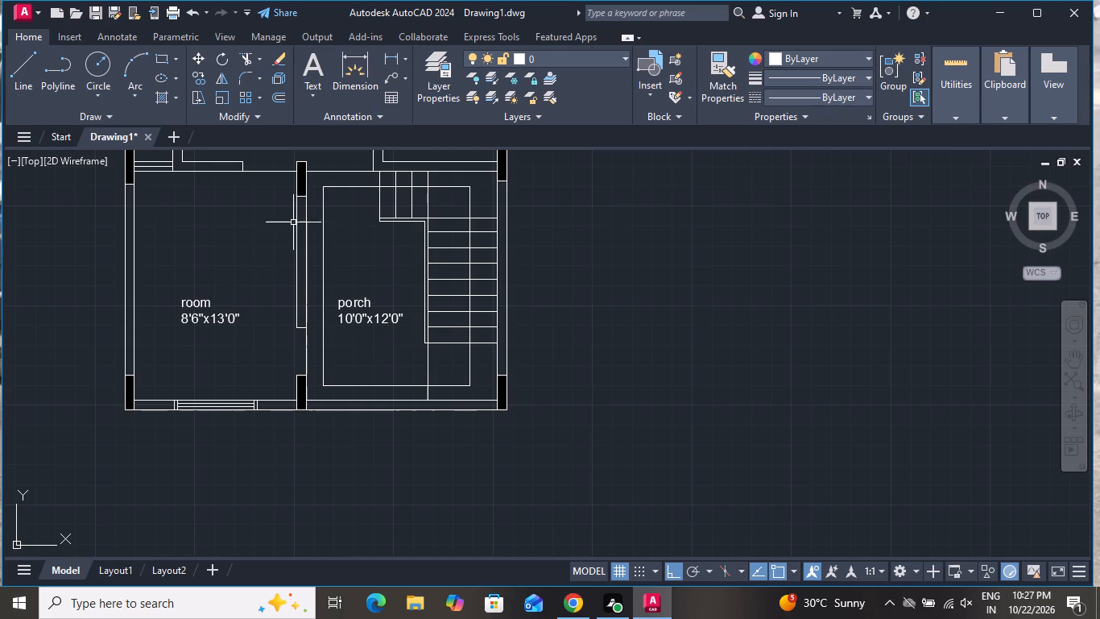
pyautogui.click(33, 81)
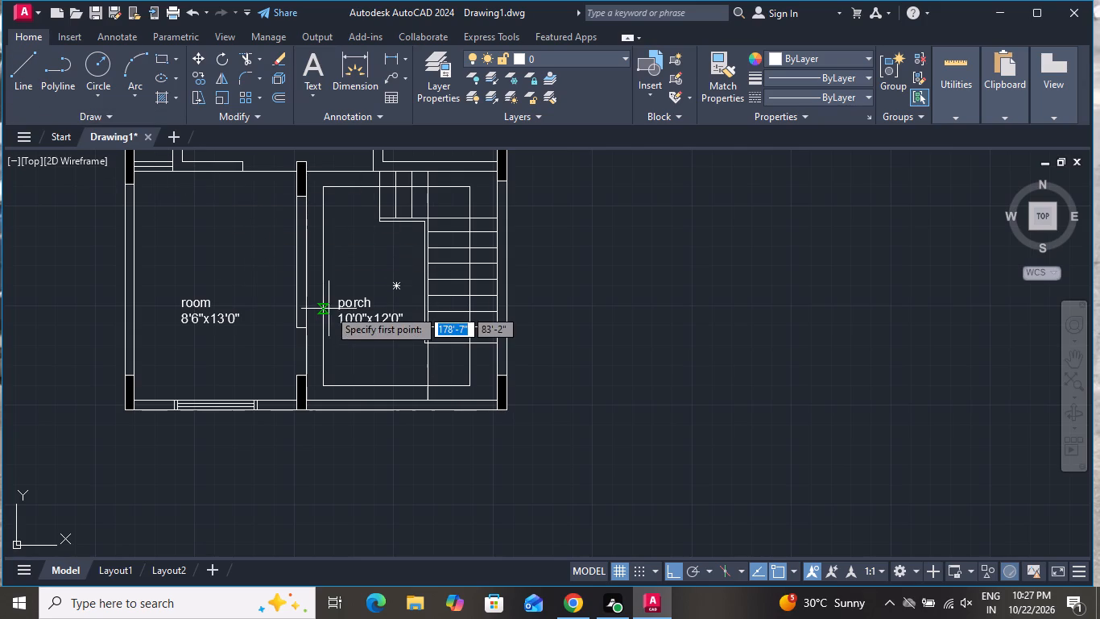
pyautogui.scroll(-1, 374, 318)
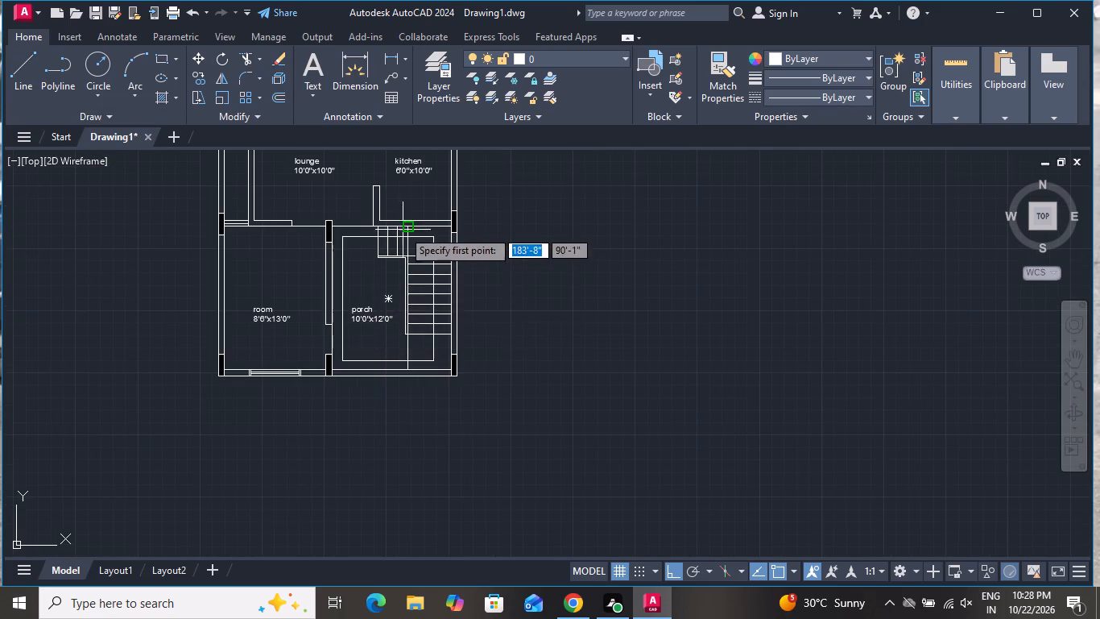
pyautogui.scroll(3, 412, 222)
pyautogui.click(383, 361)
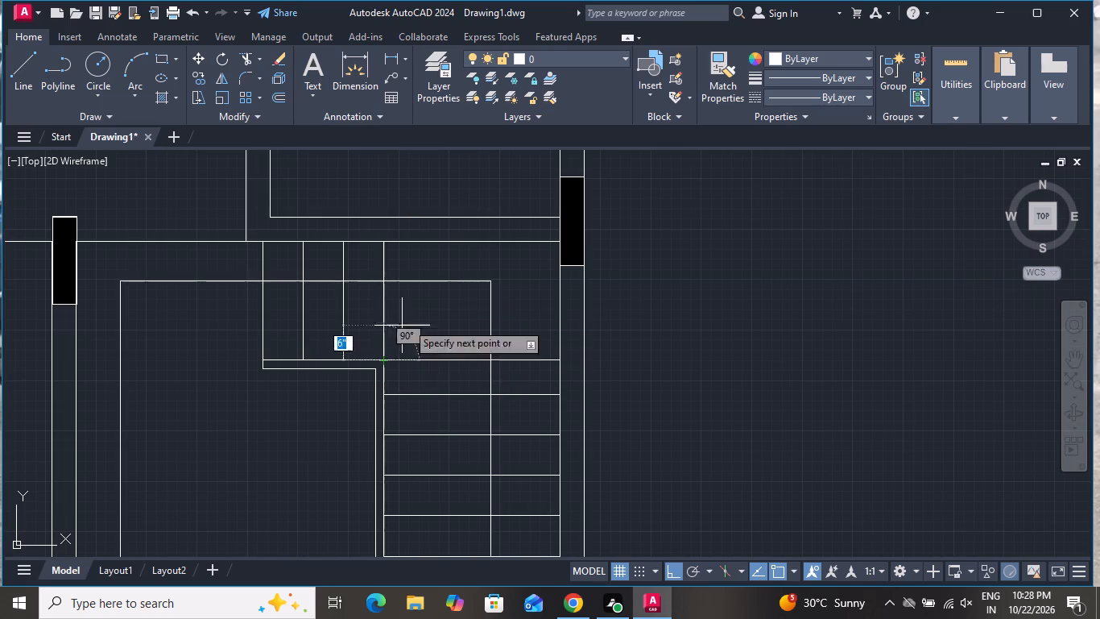
pyautogui.click(670, 571)
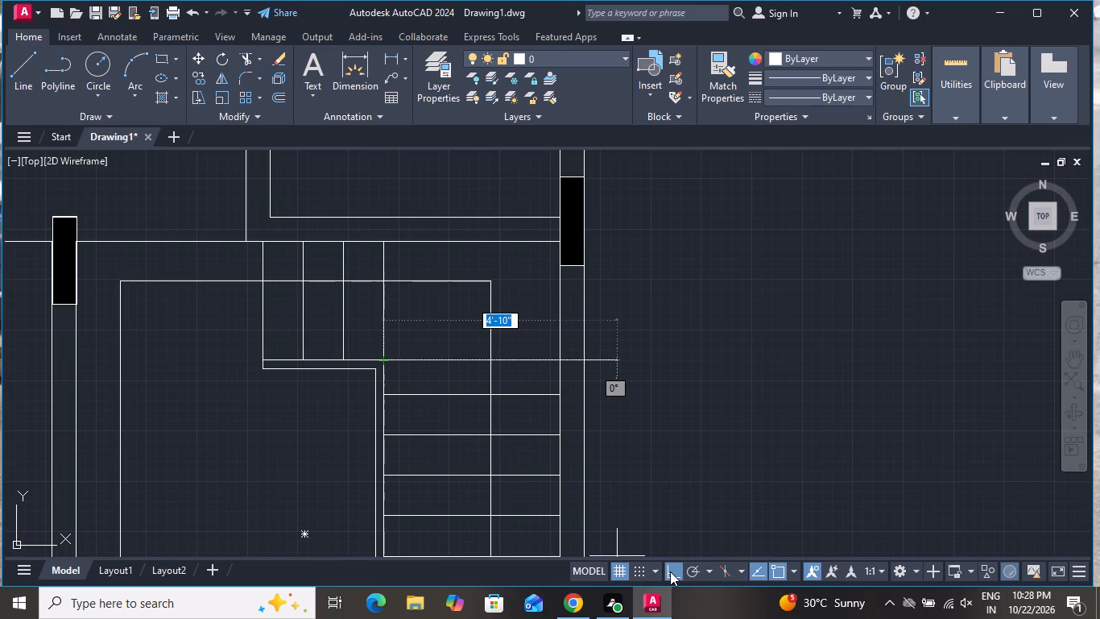
pyautogui.click(481, 243)
pyautogui.rightClick(481, 244)
pyautogui.click(522, 272)
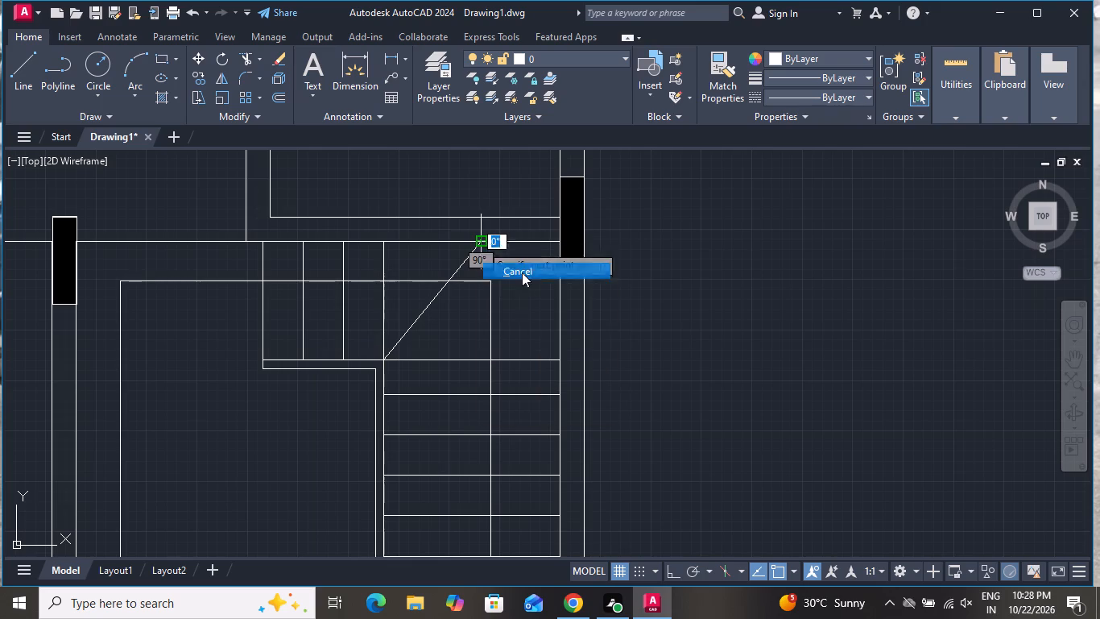
# Draw a second winder line about 3'-9" long at 13° from the stair's inner corner to the outer side wall.
pyautogui.click(28, 69)
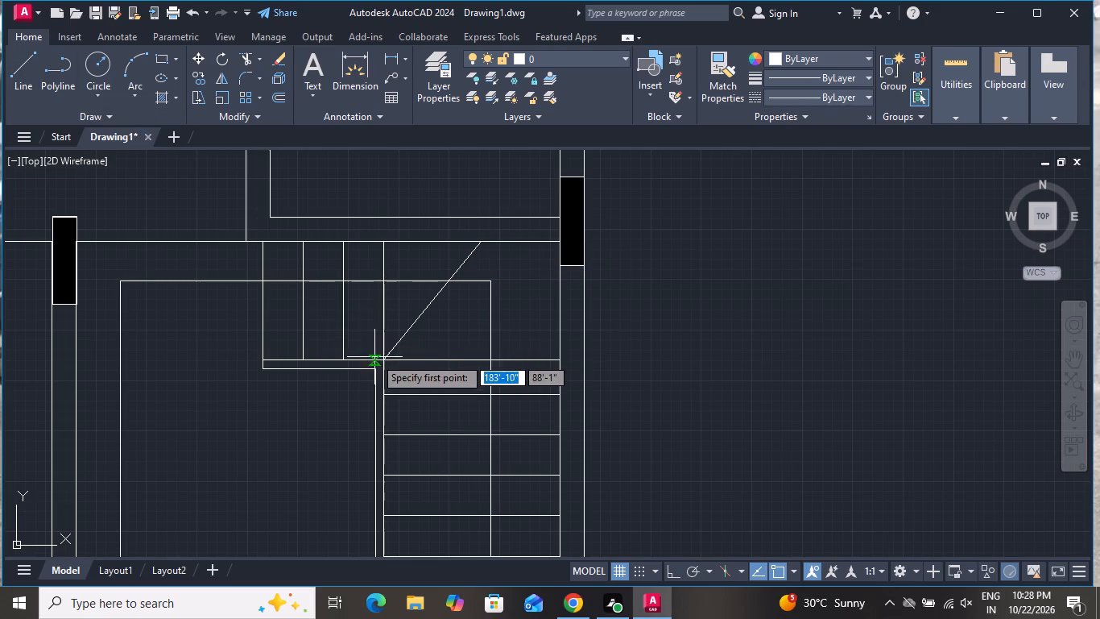
pyautogui.click(383, 362)
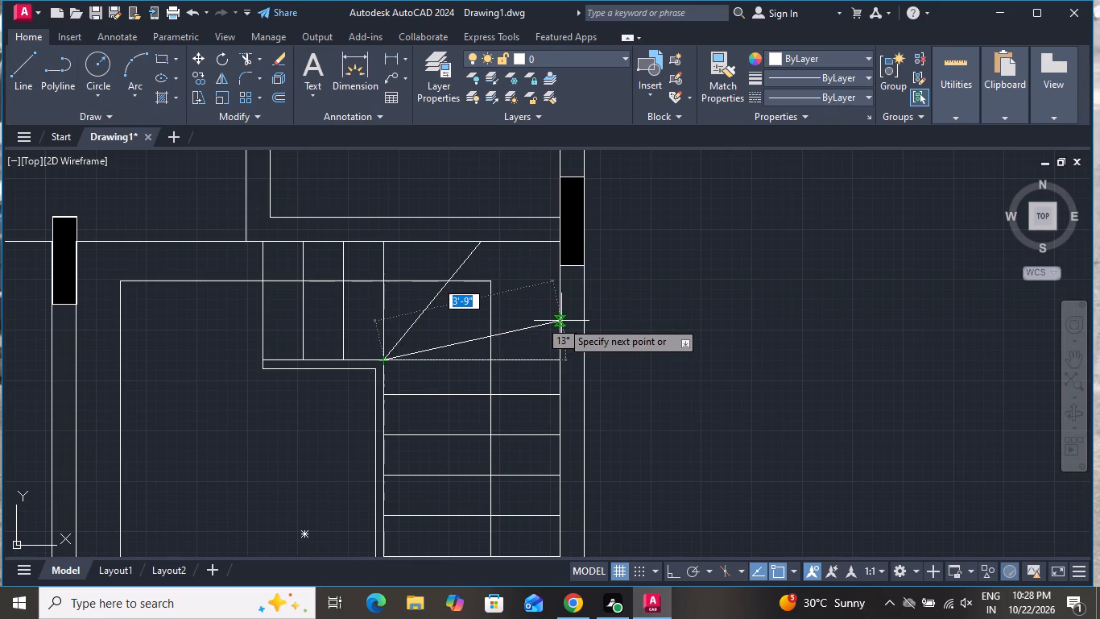
pyautogui.click(558, 321)
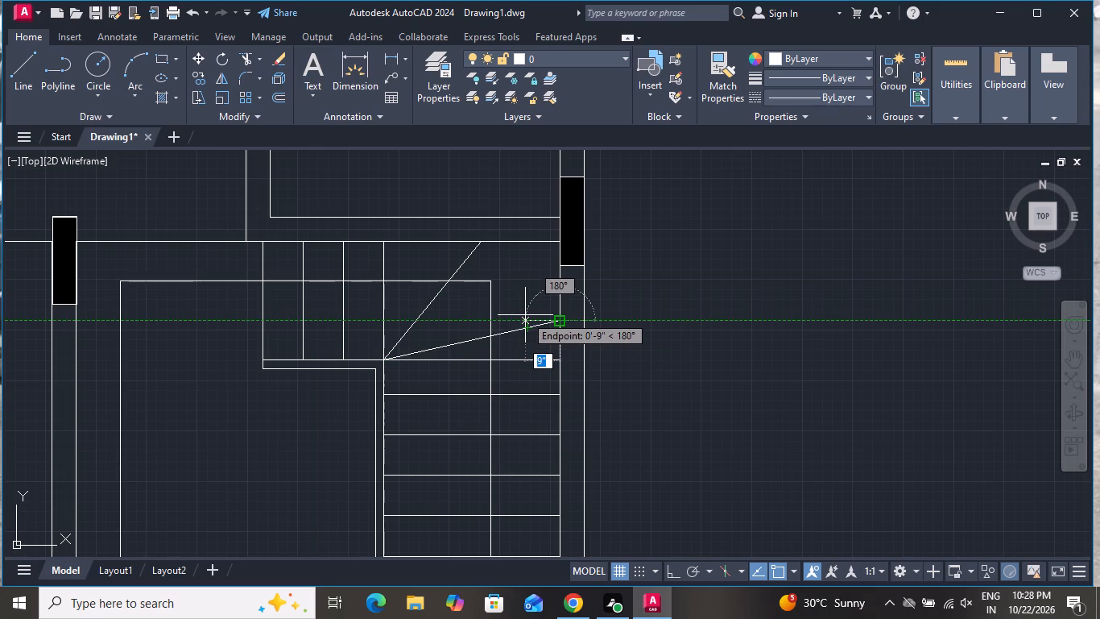
pyautogui.rightClick(525, 315)
pyautogui.click(548, 344)
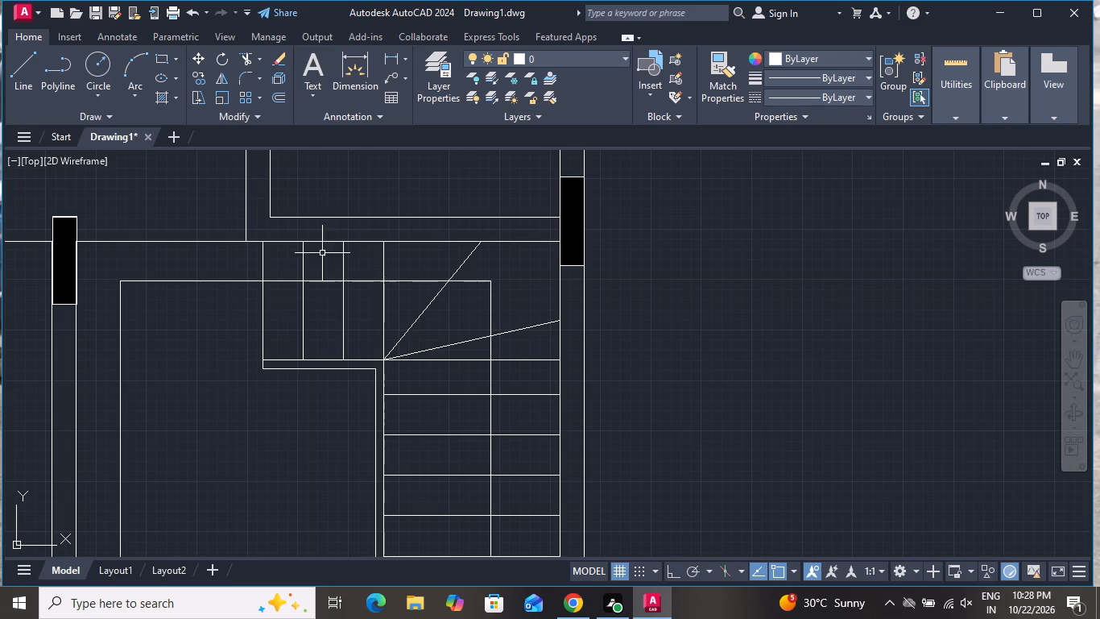
# Draw a diagonal about 14'-5" long at 51° from the porch rectangle's front room-side corner to the kitchen wall's corner at the outer column.
pyautogui.click(19, 68)
pyautogui.scroll(-2, 252, 161)
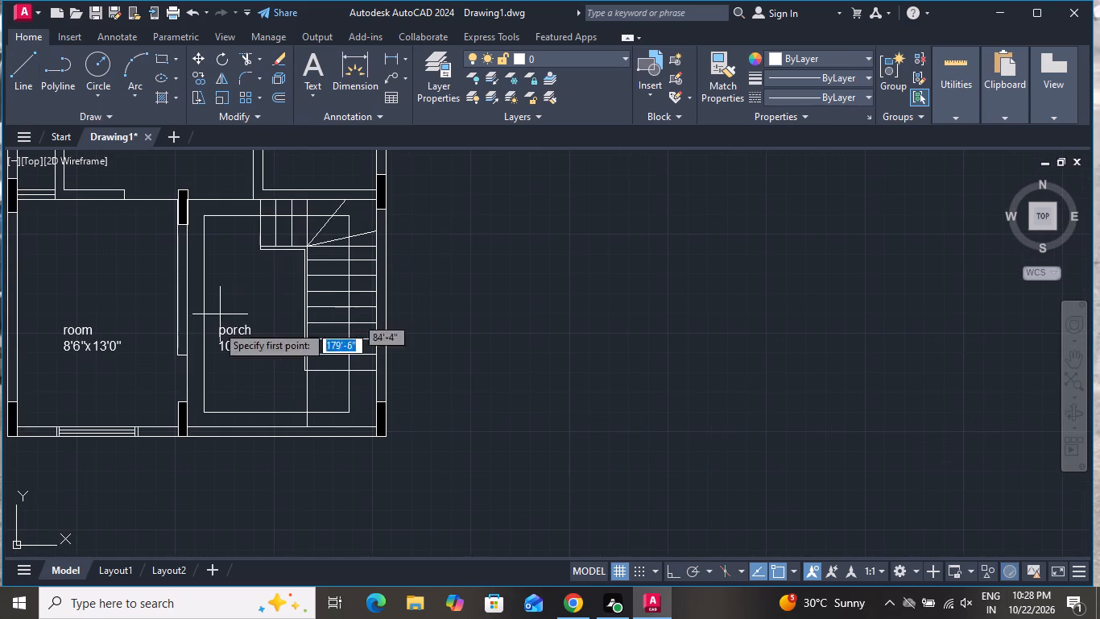
pyautogui.click(204, 412)
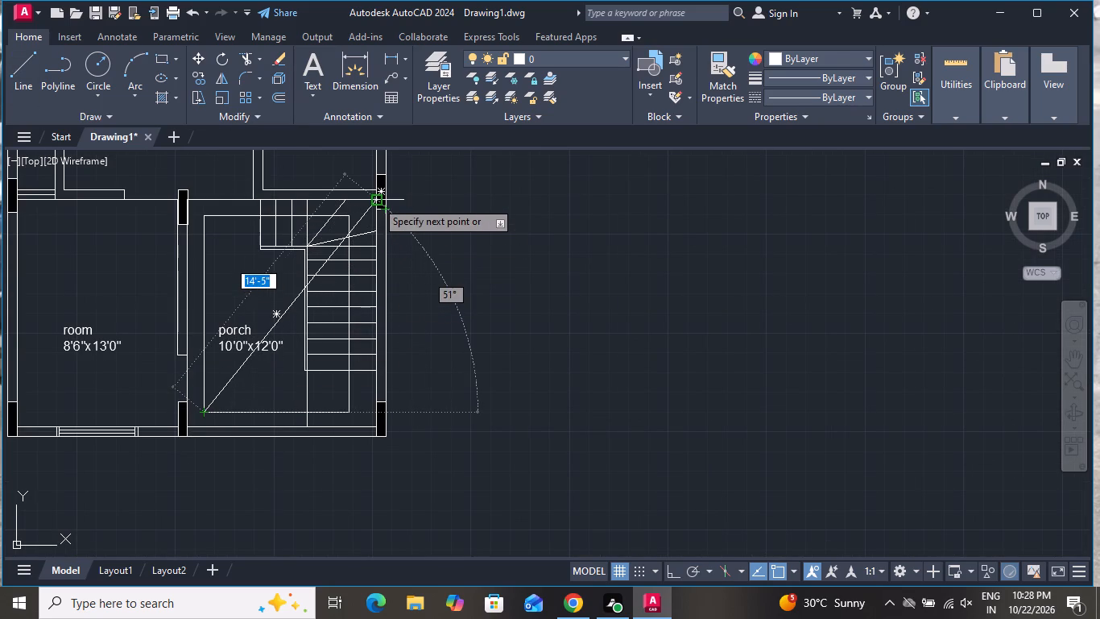
pyautogui.click(374, 198)
pyautogui.rightClick(374, 198)
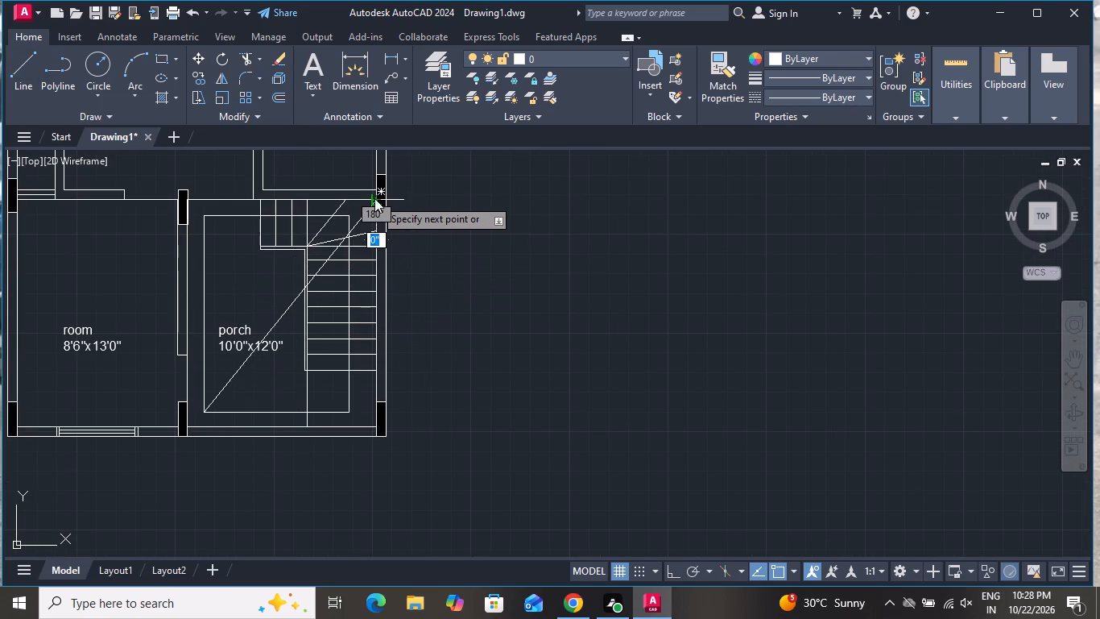
pyautogui.click(402, 225)
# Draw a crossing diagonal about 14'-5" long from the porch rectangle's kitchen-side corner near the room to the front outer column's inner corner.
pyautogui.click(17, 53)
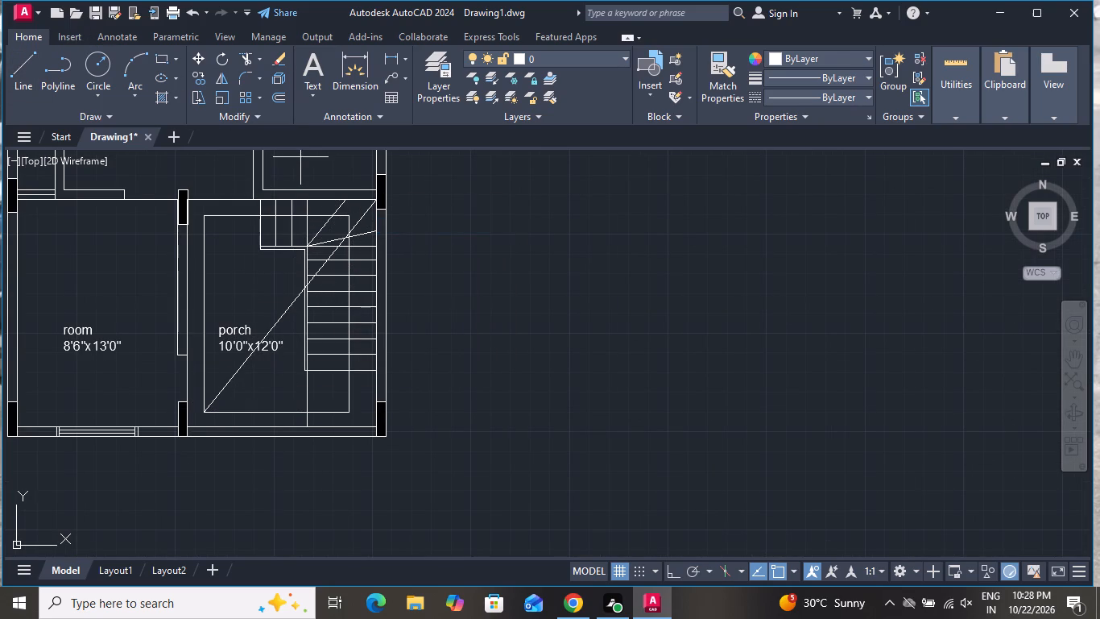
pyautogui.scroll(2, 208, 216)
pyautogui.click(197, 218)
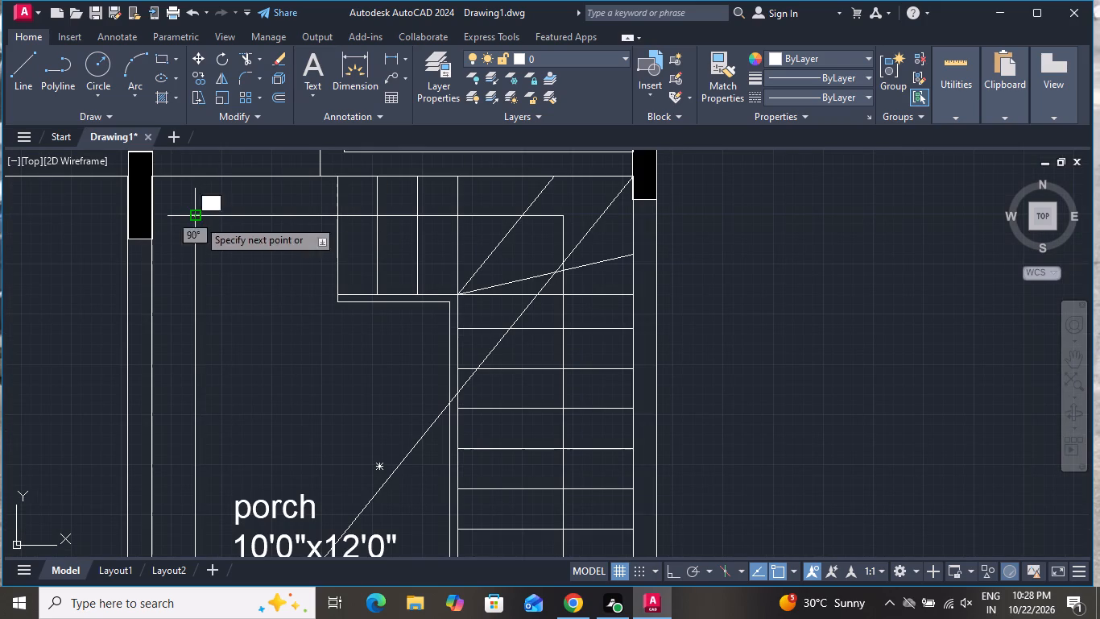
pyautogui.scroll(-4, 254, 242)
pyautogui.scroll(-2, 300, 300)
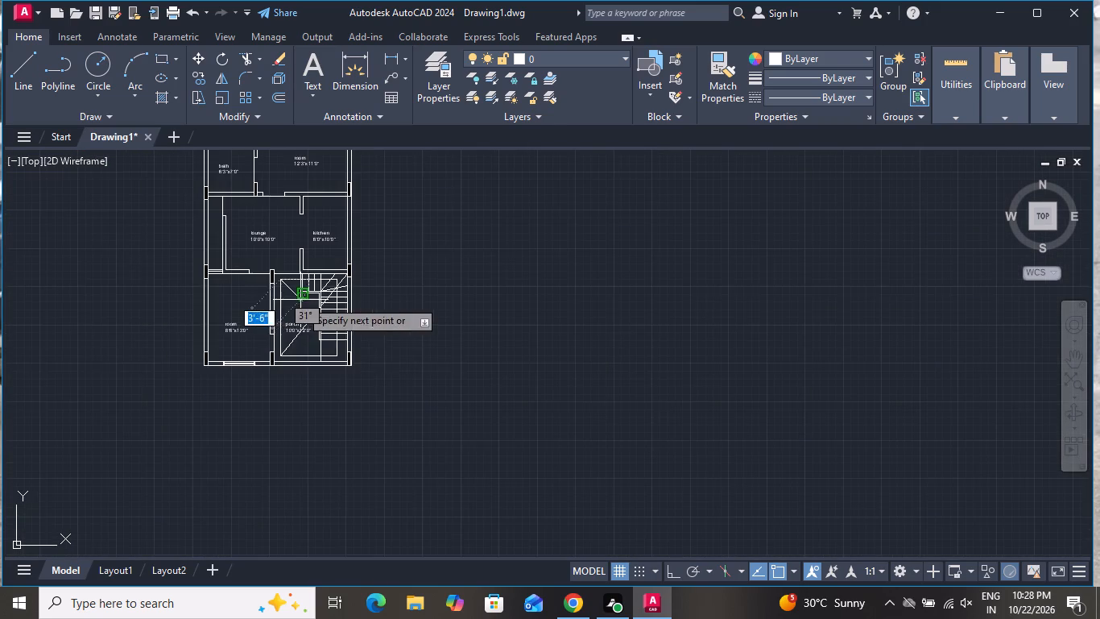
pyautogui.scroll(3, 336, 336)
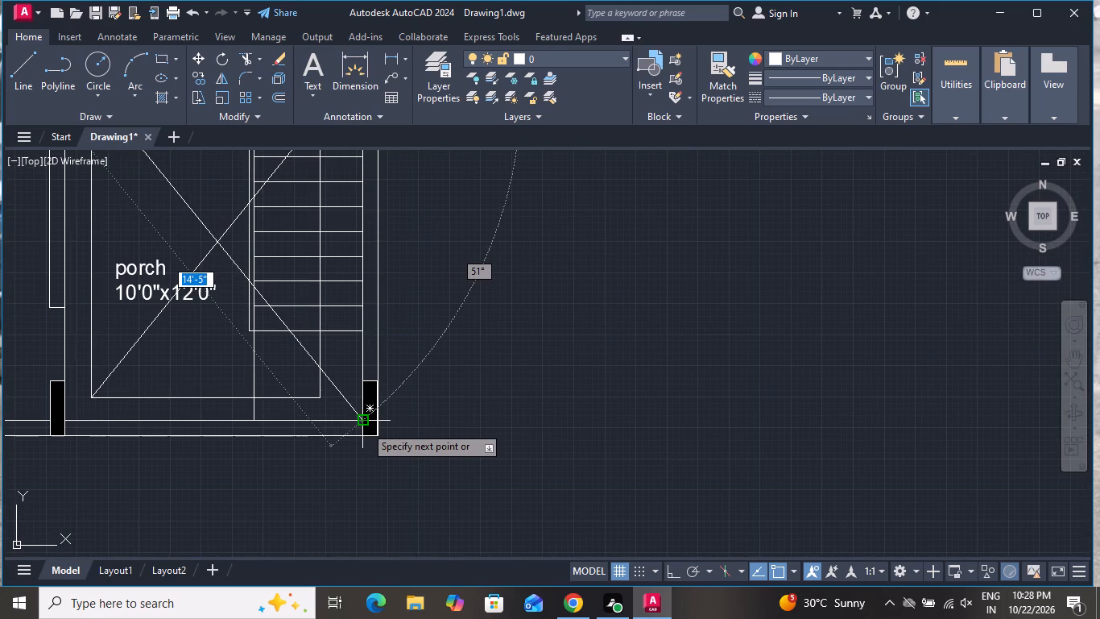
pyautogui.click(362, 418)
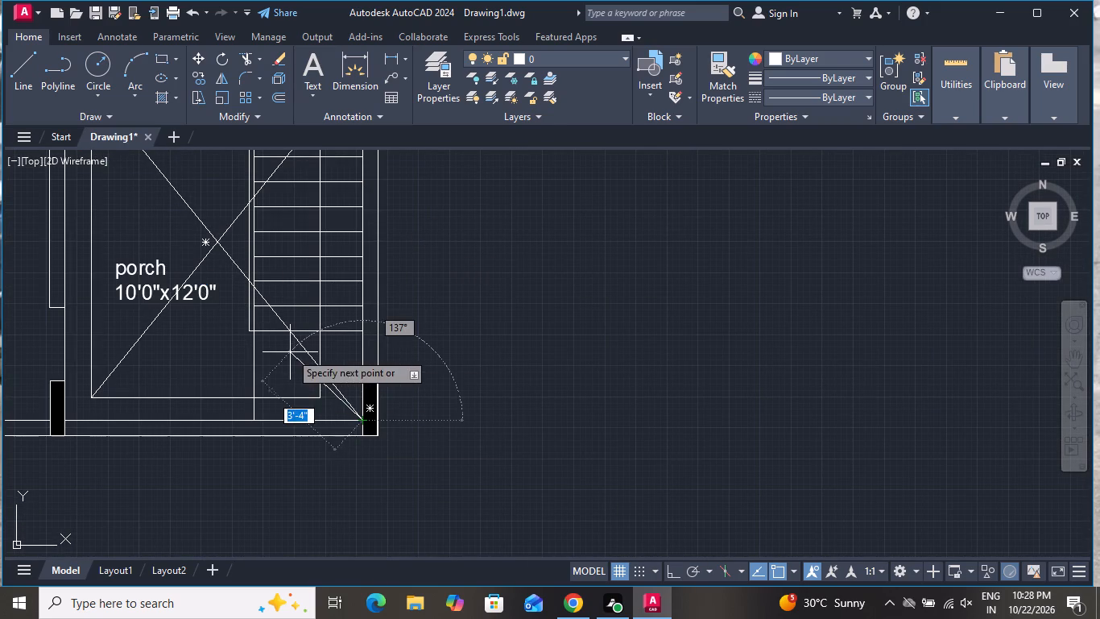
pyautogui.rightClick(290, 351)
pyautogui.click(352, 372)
# Draw a winder line about 3'-7" long at 57° from the inner end of the last front tread to the front wall.
pyautogui.click(28, 62)
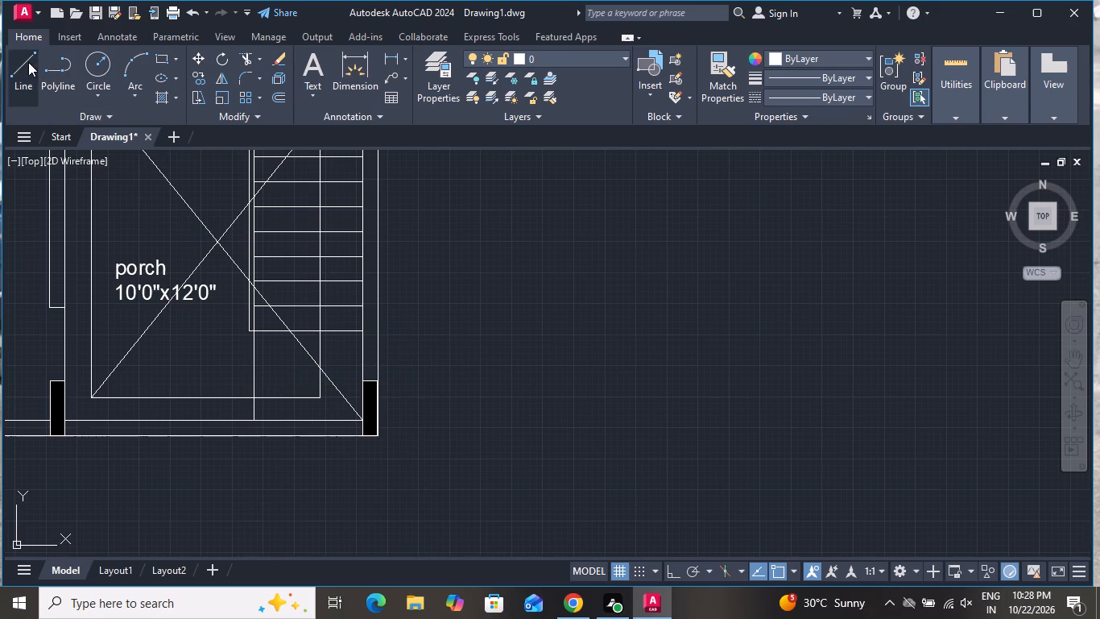
pyautogui.scroll(2, 258, 260)
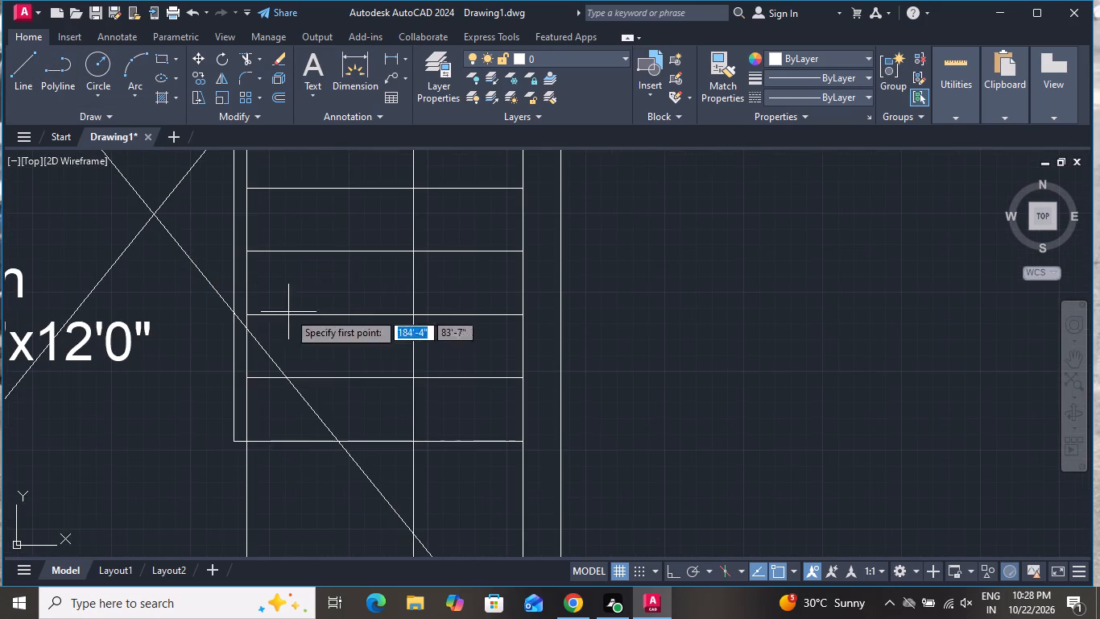
pyautogui.click(250, 438)
pyautogui.scroll(-2, 272, 322)
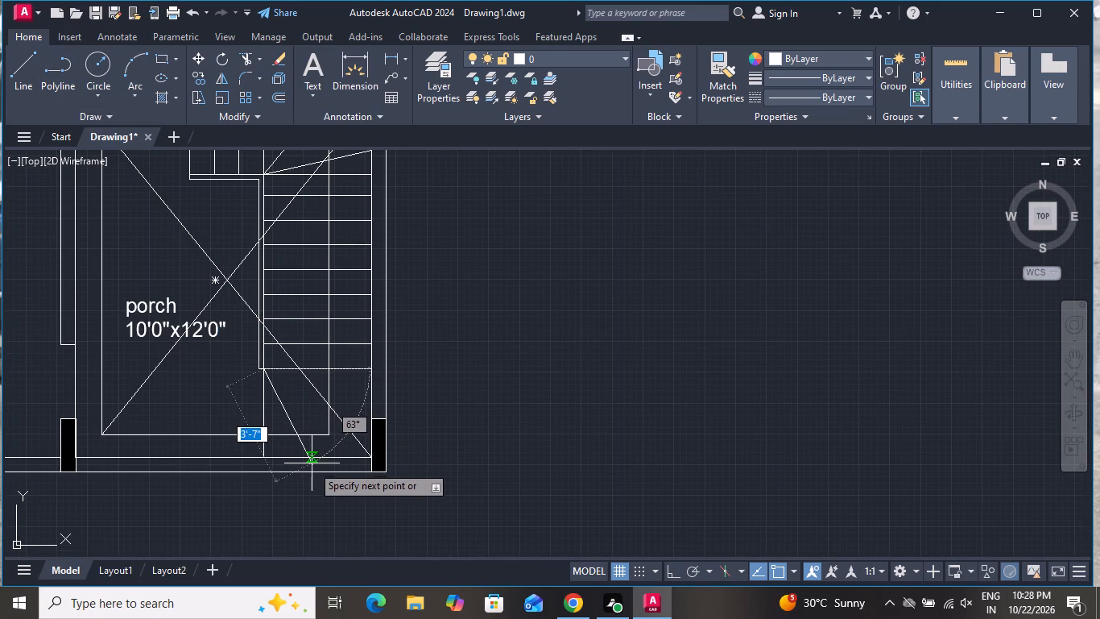
pyautogui.scroll(2, 317, 478)
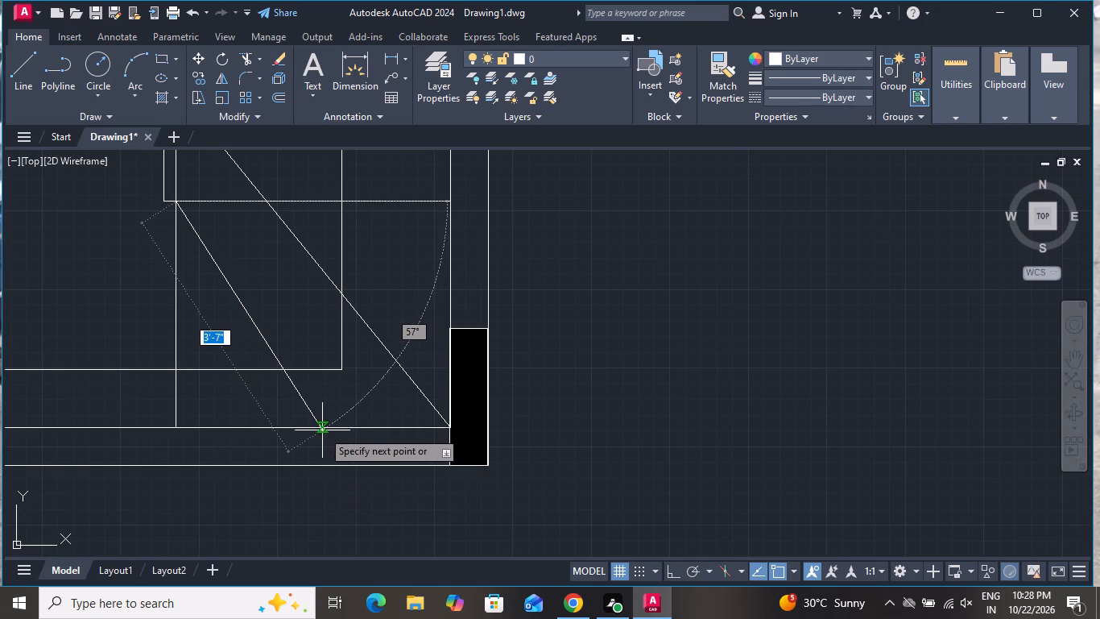
pyautogui.click(323, 429)
pyautogui.rightClick(323, 429)
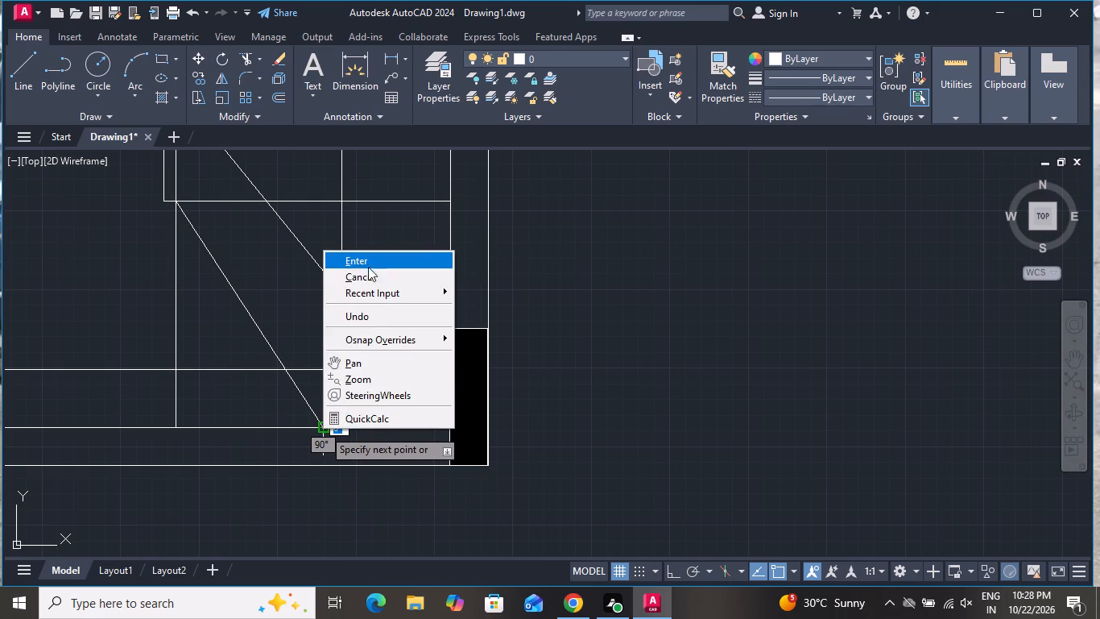
pyautogui.click(366, 279)
# Draw a second front winder line about 4' long at 23° from the same tread end to the outer side wall.
pyautogui.click(12, 58)
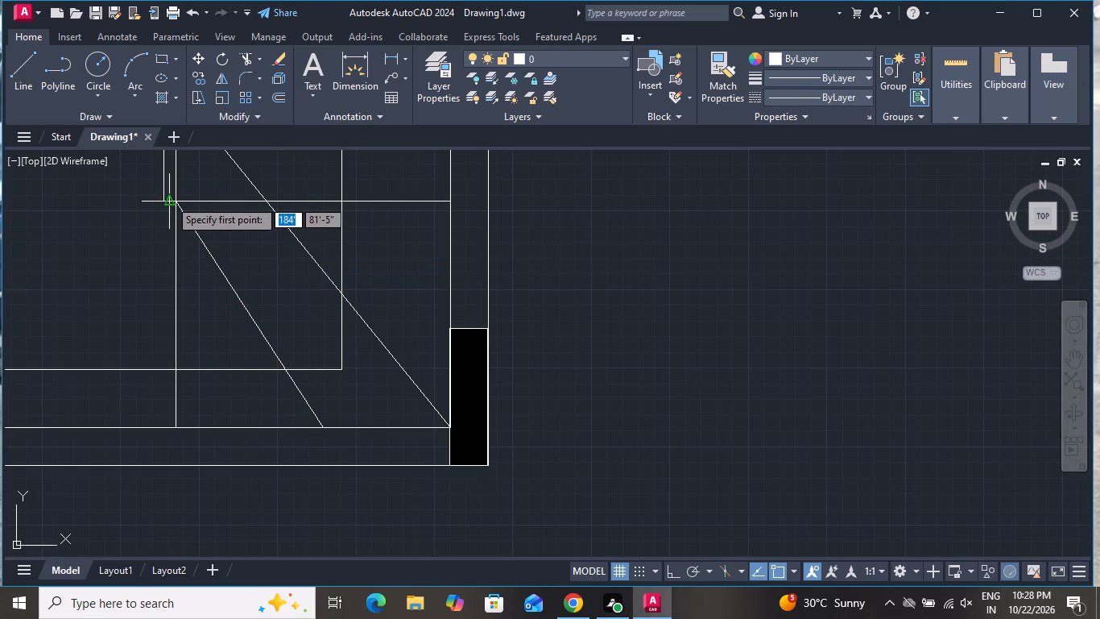
pyautogui.click(177, 204)
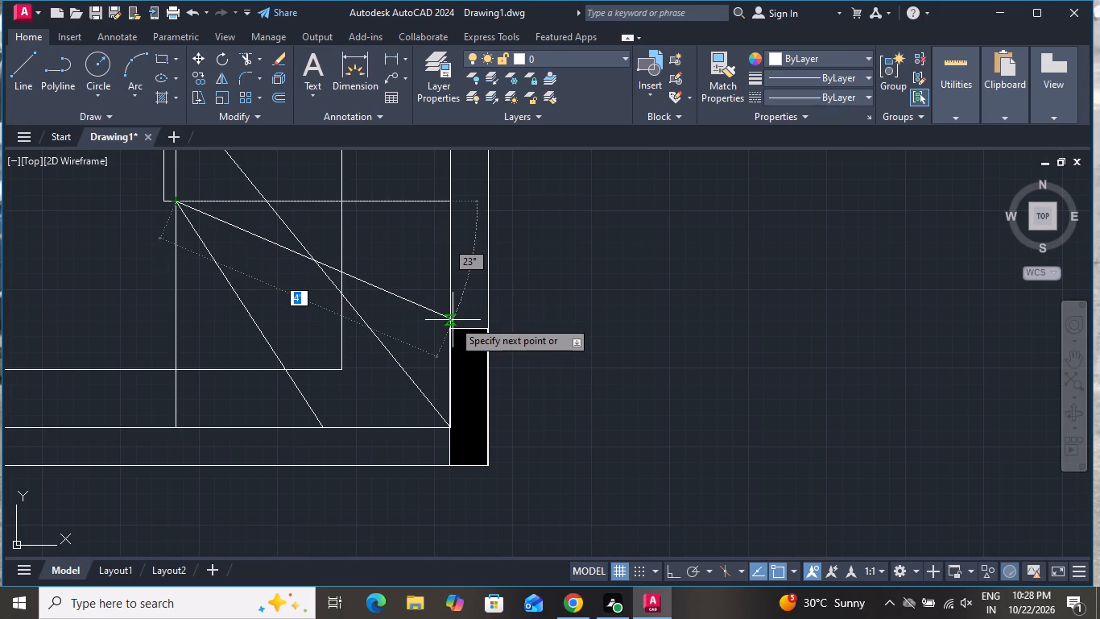
pyautogui.click(450, 318)
pyautogui.rightClick(450, 318)
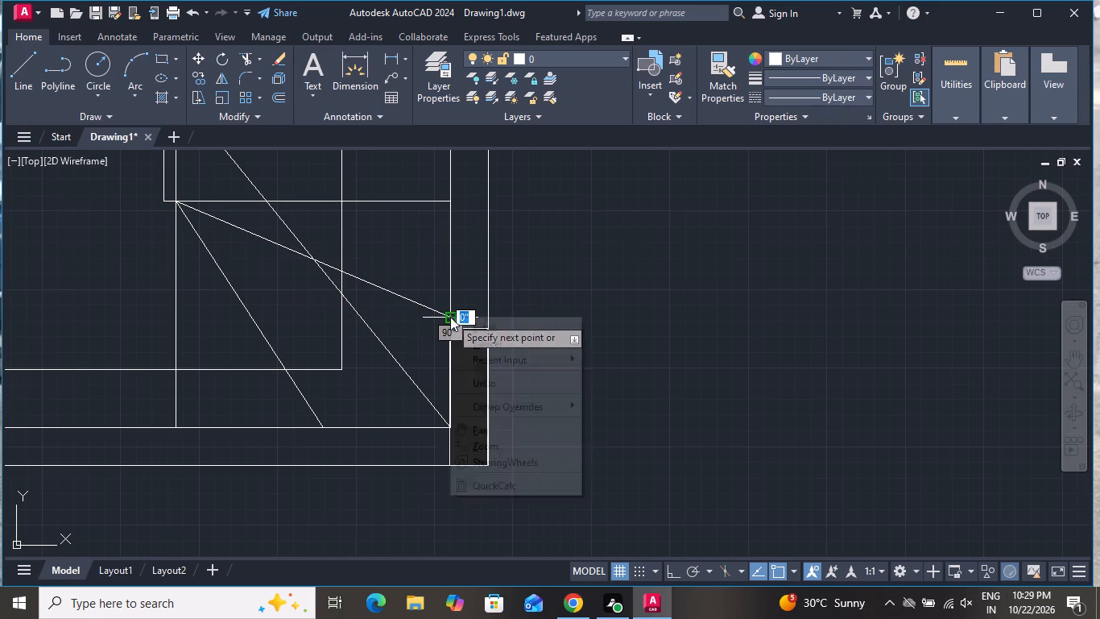
pyautogui.click(476, 339)
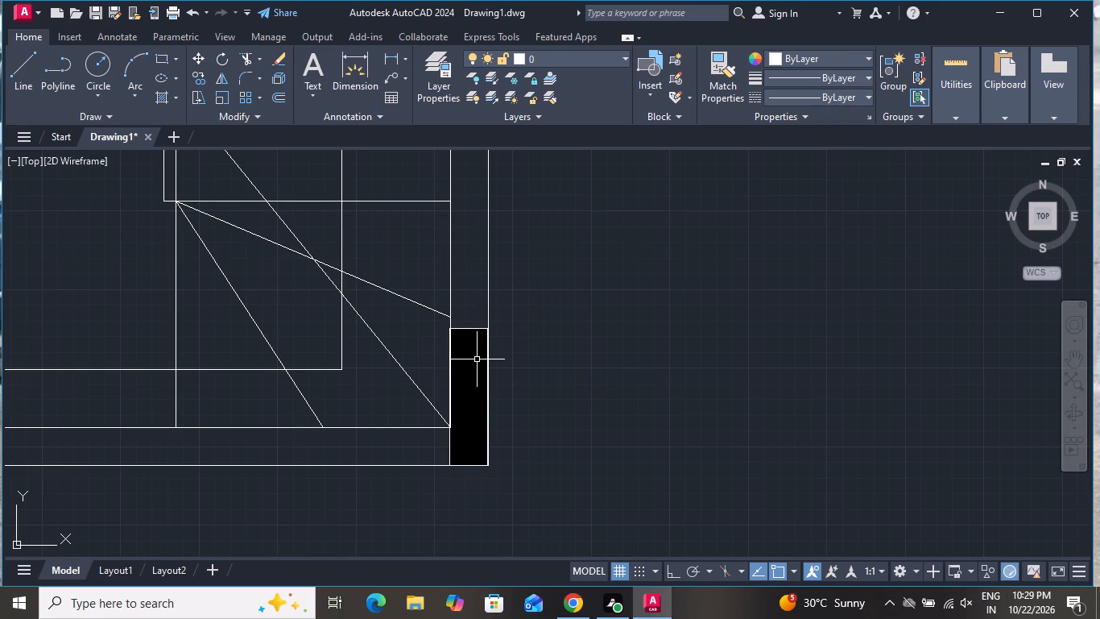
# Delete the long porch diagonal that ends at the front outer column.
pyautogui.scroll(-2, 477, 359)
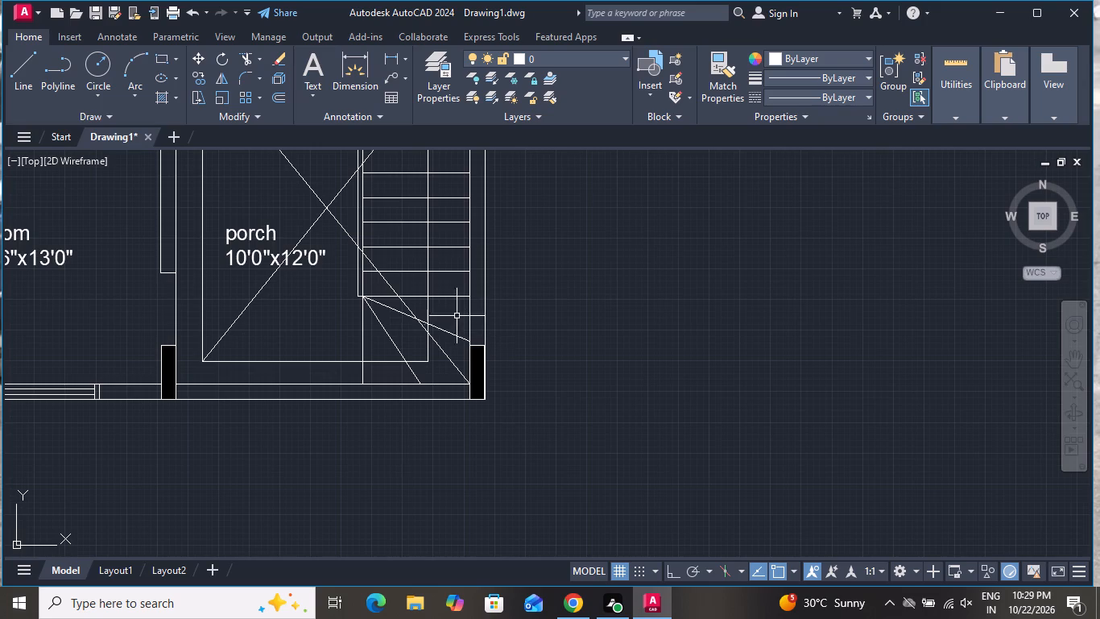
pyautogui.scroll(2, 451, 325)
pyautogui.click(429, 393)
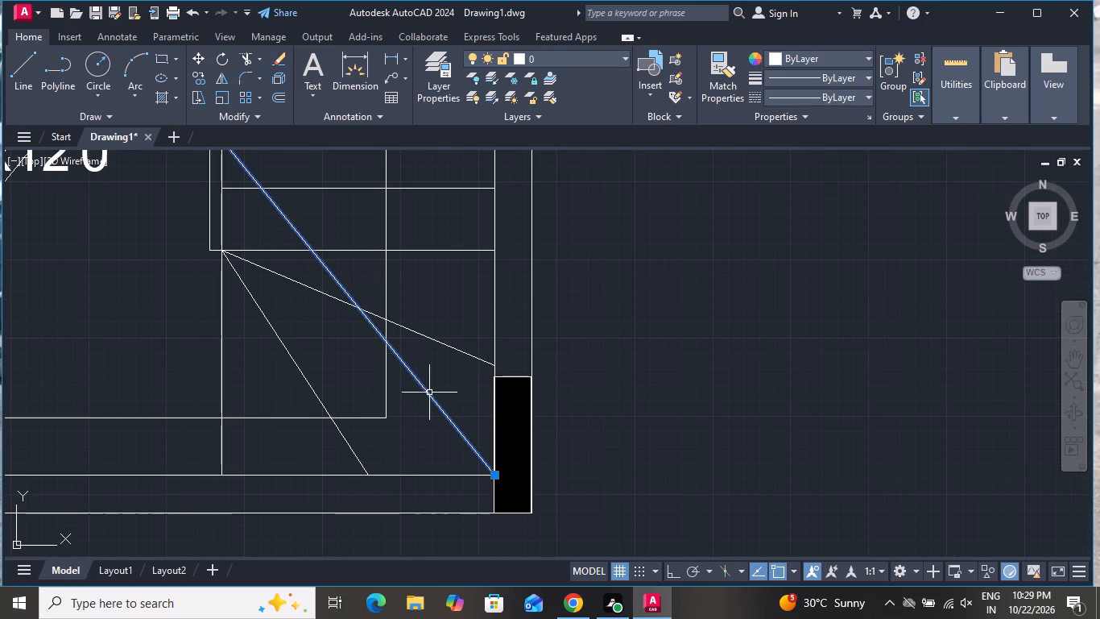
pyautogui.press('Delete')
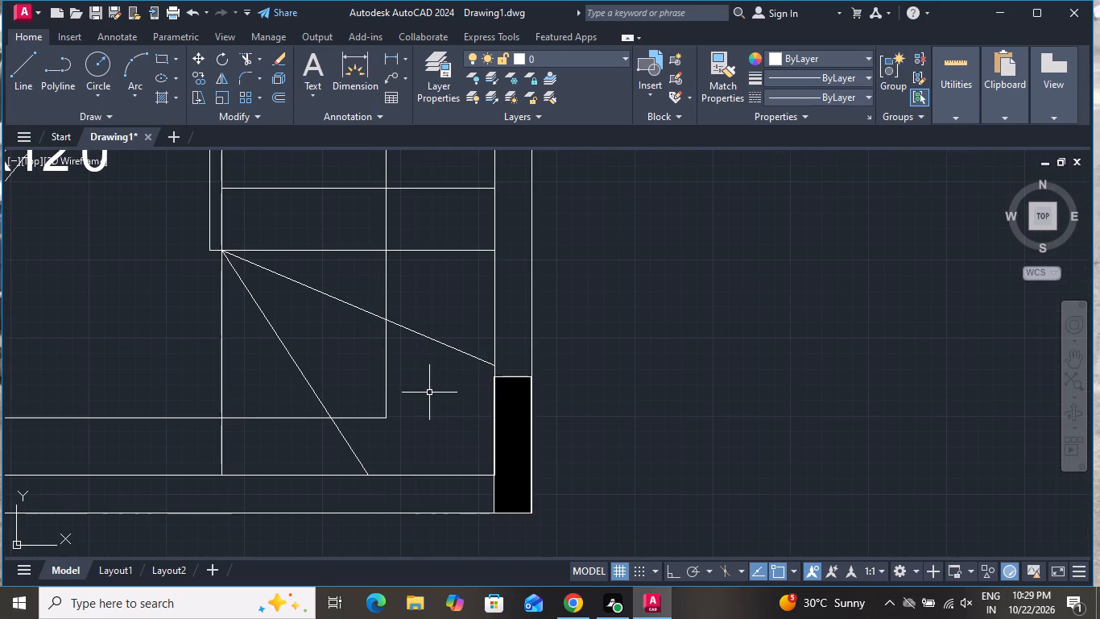
# Draw a diagonal across the porch rectangle from its kitchen-side corner near the room to its opposite front corner.
pyautogui.click(7, 72)
pyautogui.click(15, 69)
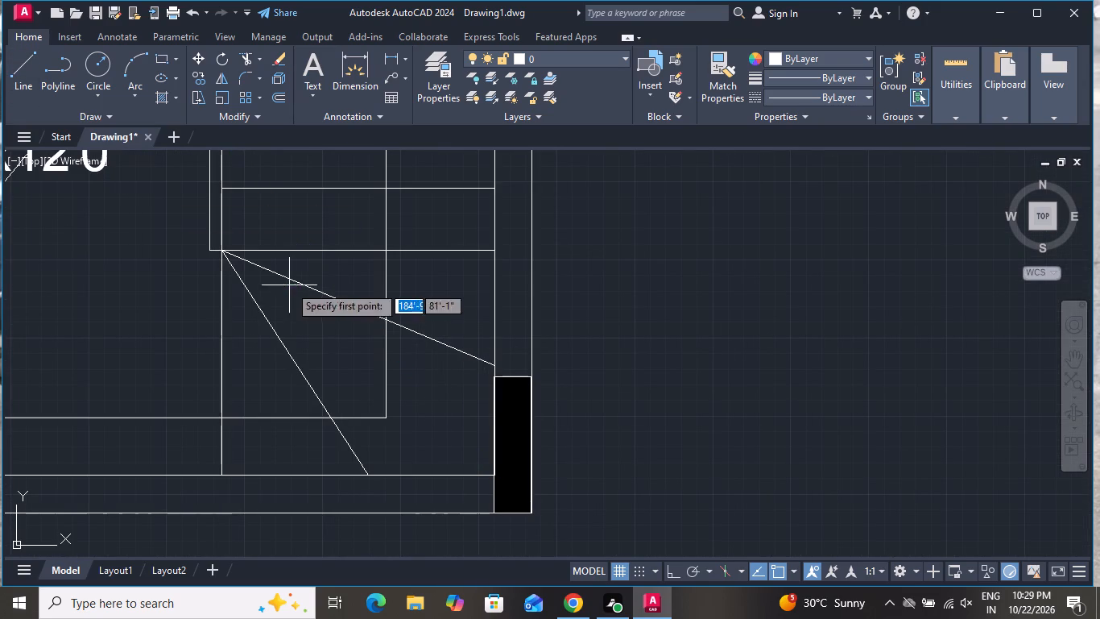
pyautogui.scroll(-4, 292, 290)
pyautogui.scroll(3, 238, 203)
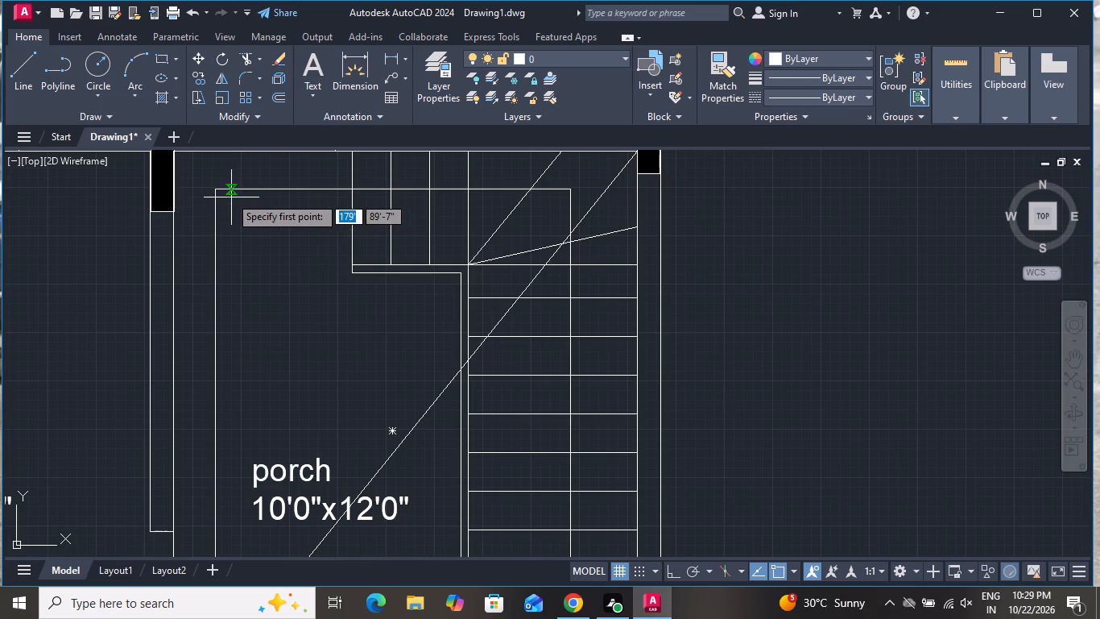
pyautogui.click(214, 192)
pyautogui.scroll(-3, 332, 265)
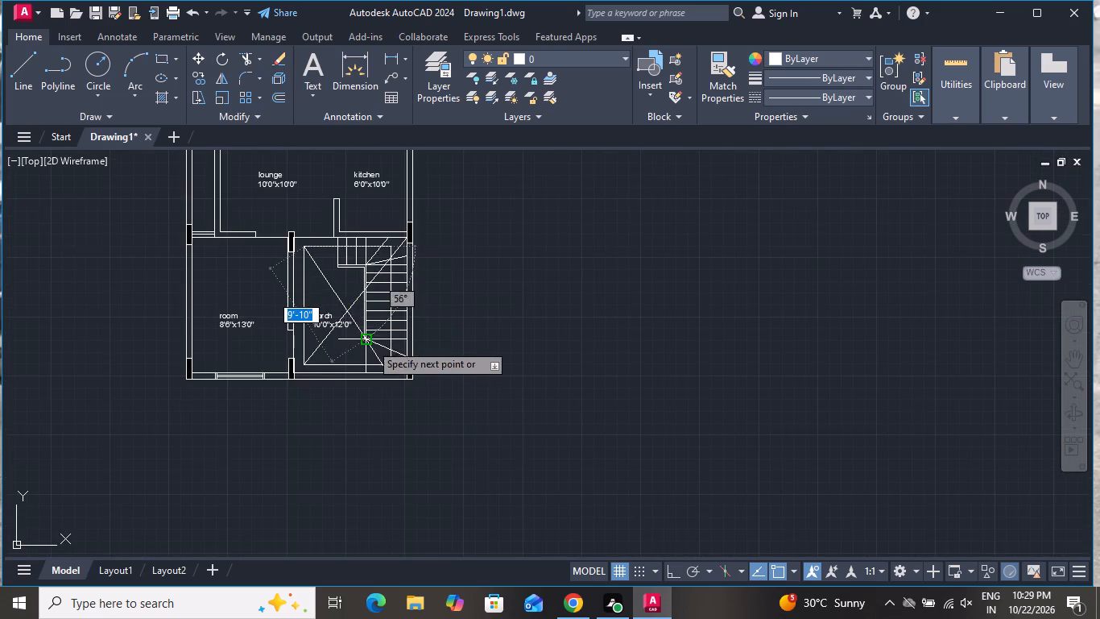
pyautogui.scroll(4, 371, 359)
pyautogui.click(453, 391)
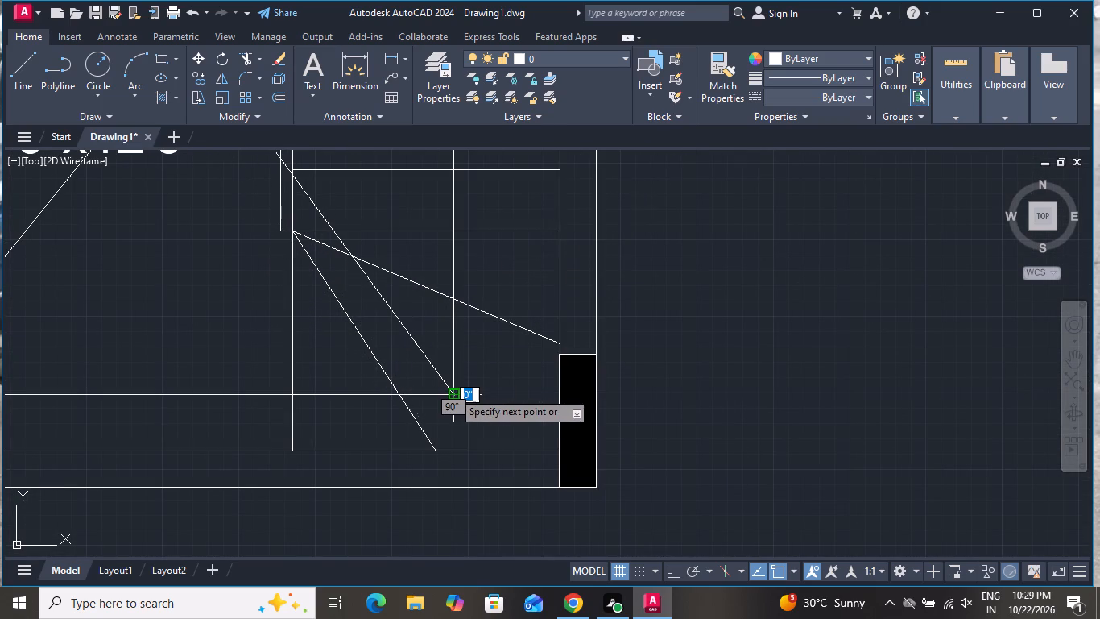
pyautogui.rightClick(453, 391)
pyautogui.click(457, 418)
# Draw a short jamb line across the porch's front wall, in line with the porch rectangle's corner near the room-side column.
pyautogui.scroll(-2, 454, 451)
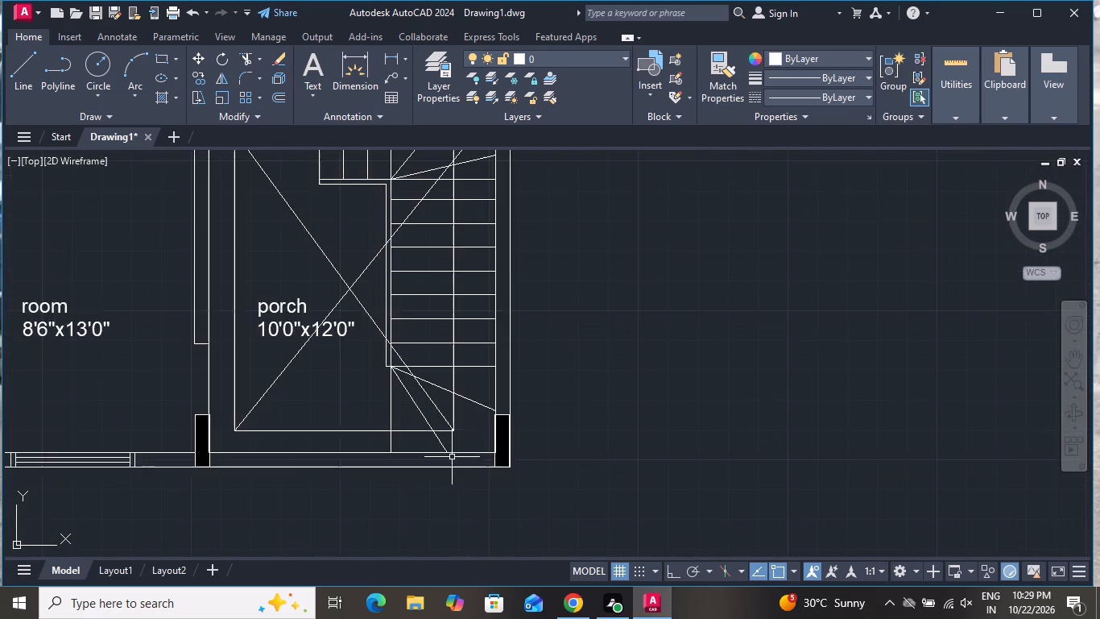
pyautogui.scroll(-1, 452, 456)
pyautogui.scroll(3, 445, 450)
pyautogui.scroll(-2, 445, 450)
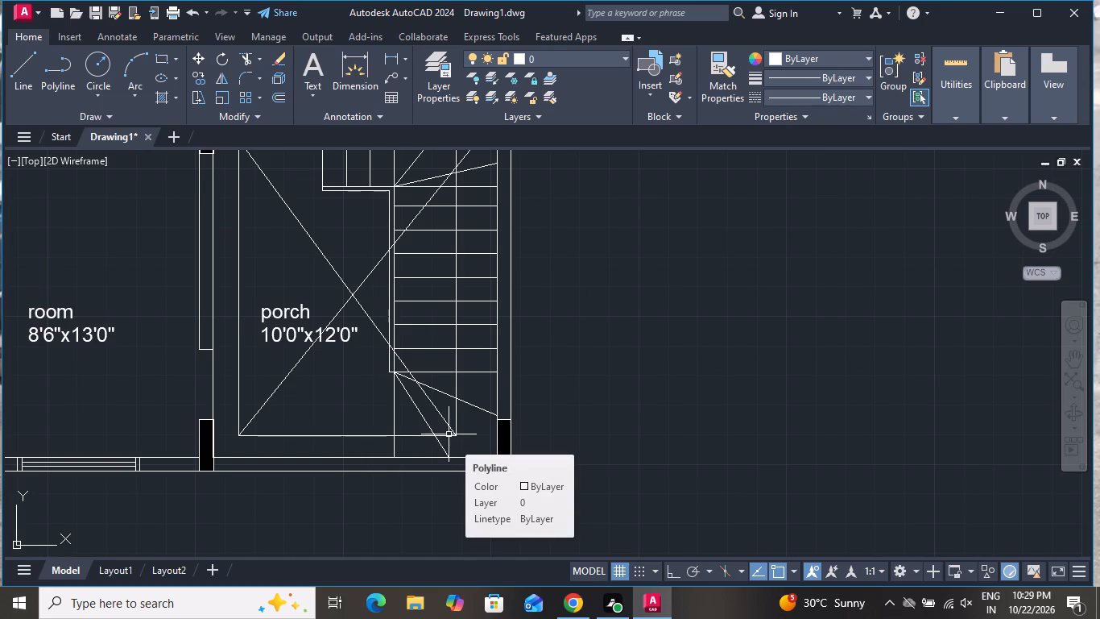
pyautogui.scroll(-1, 443, 352)
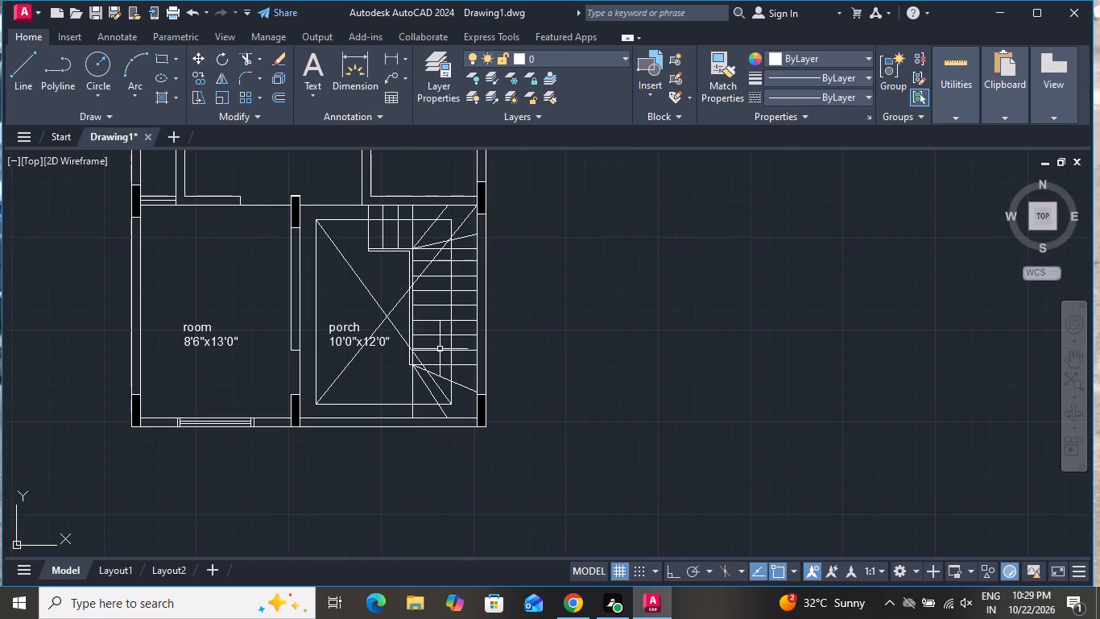
pyautogui.scroll(2, 325, 455)
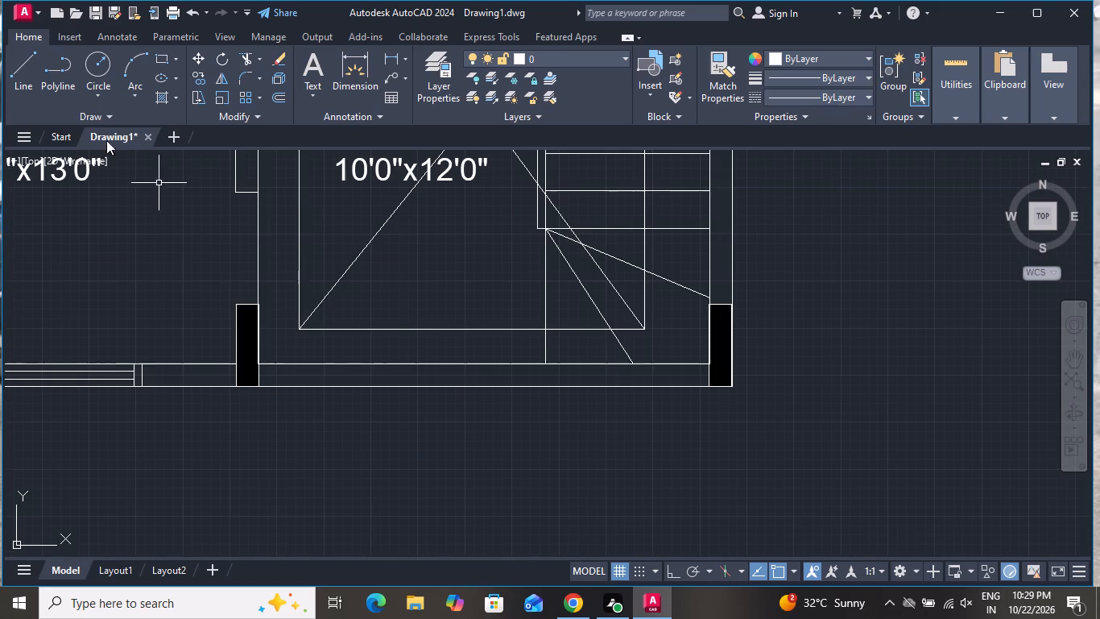
pyautogui.click(31, 78)
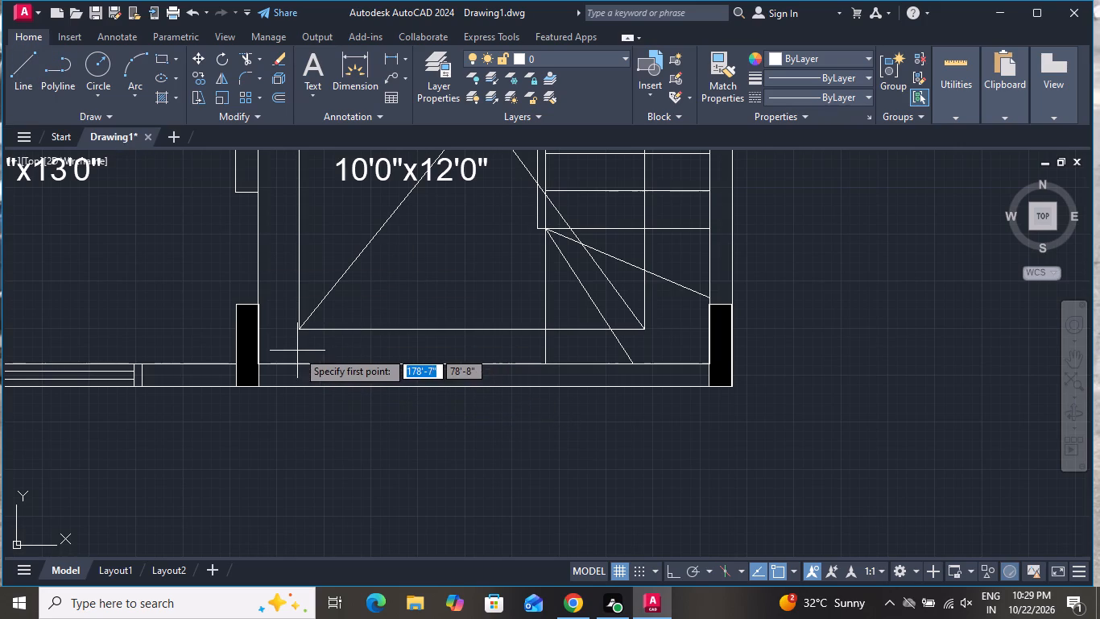
pyautogui.scroll(1, 283, 347)
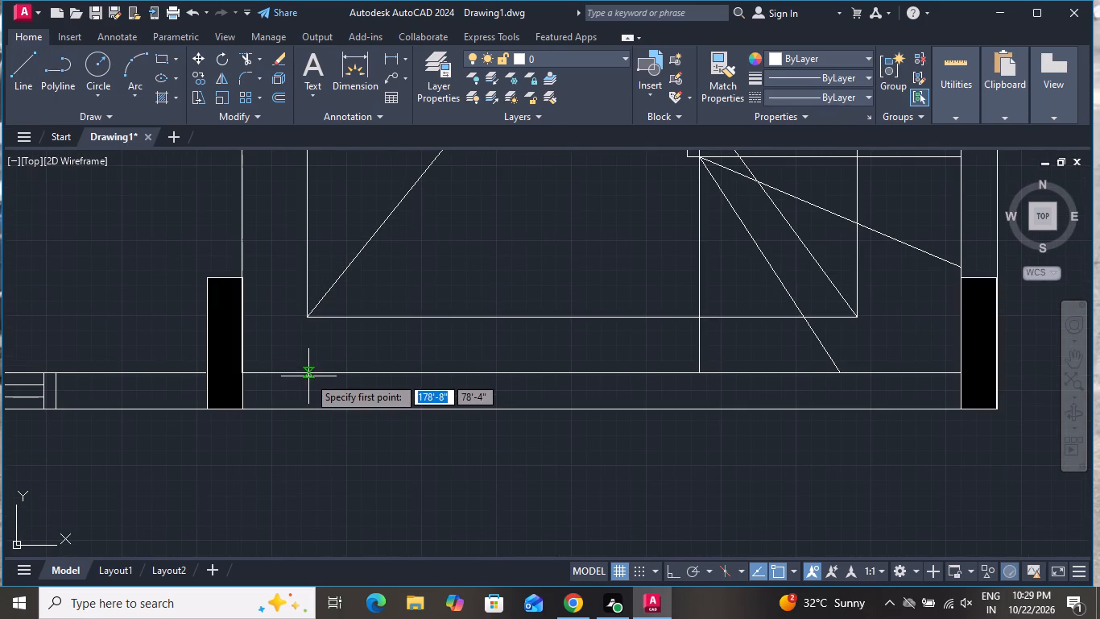
pyautogui.click(312, 372)
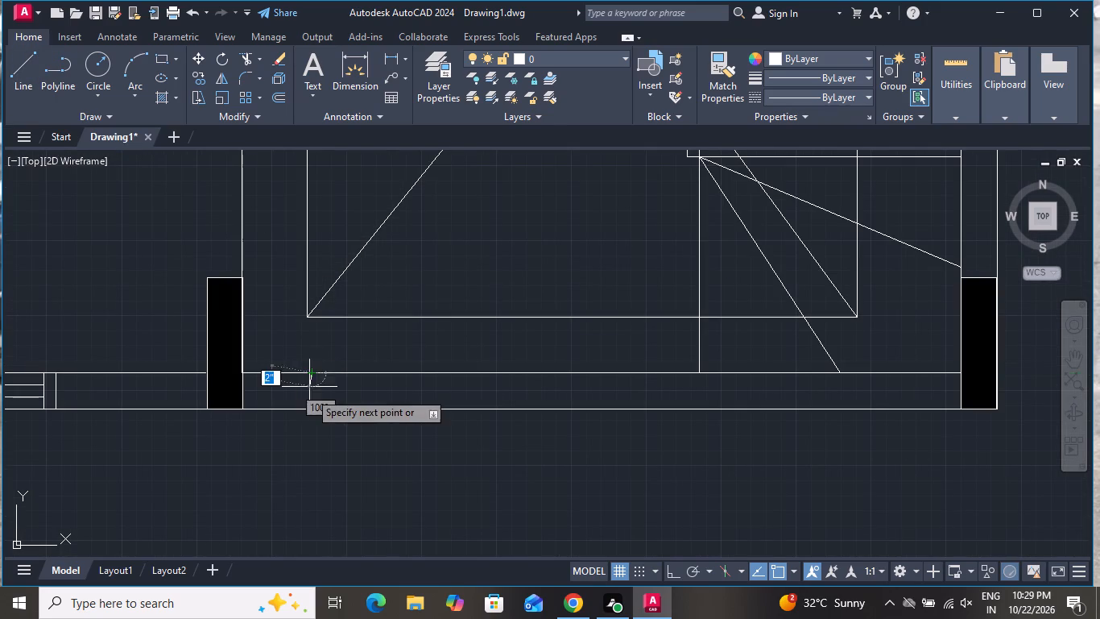
pyautogui.click(309, 407)
pyautogui.rightClick(313, 412)
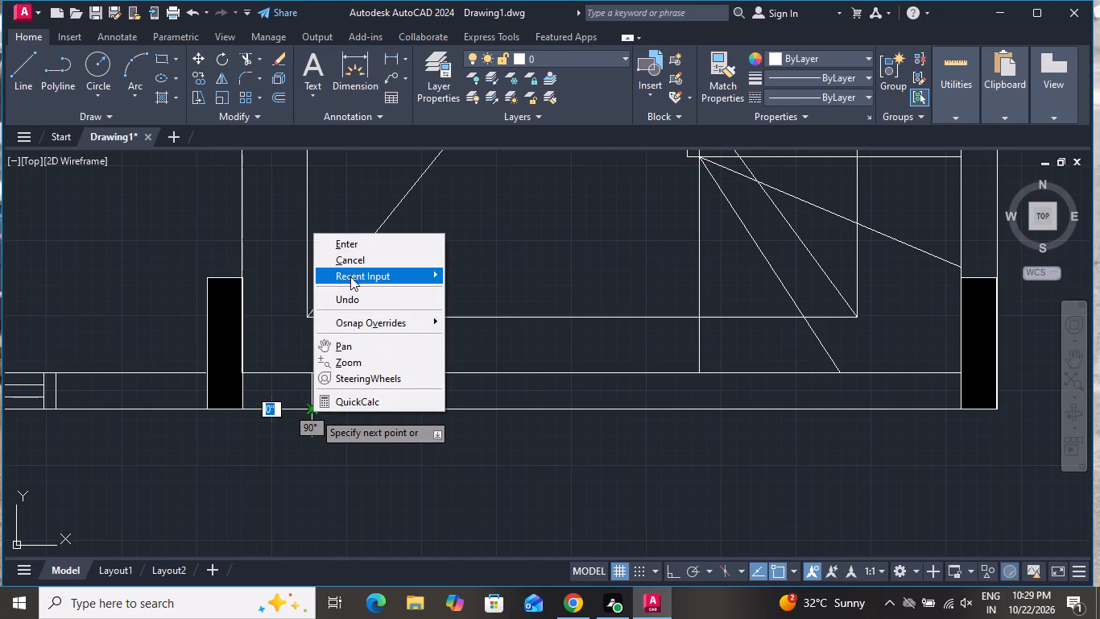
pyautogui.click(356, 257)
# Draw a second 6" jamb line across the porch's front wall, just past the stair's inner edge line.
pyautogui.click(28, 53)
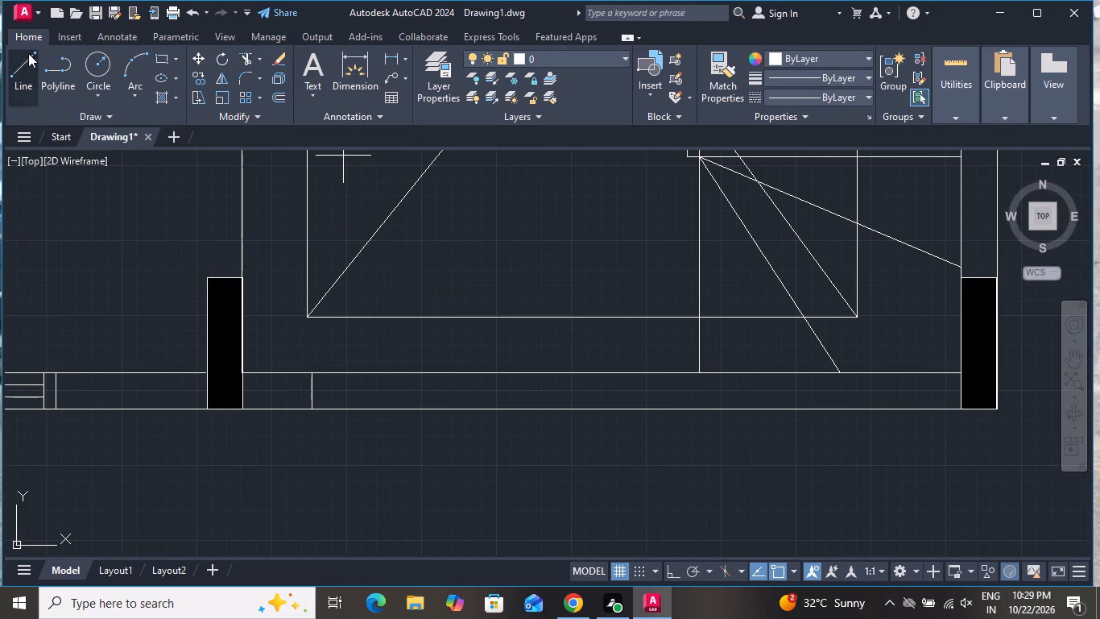
pyautogui.scroll(1, 717, 380)
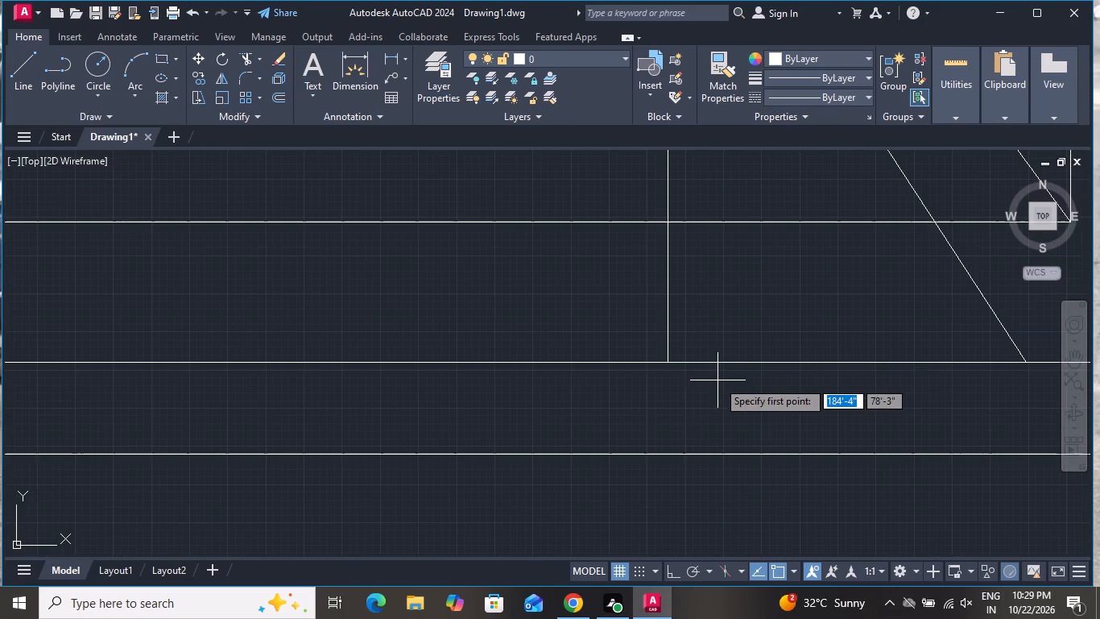
pyautogui.scroll(1, 717, 380)
pyautogui.click(724, 360)
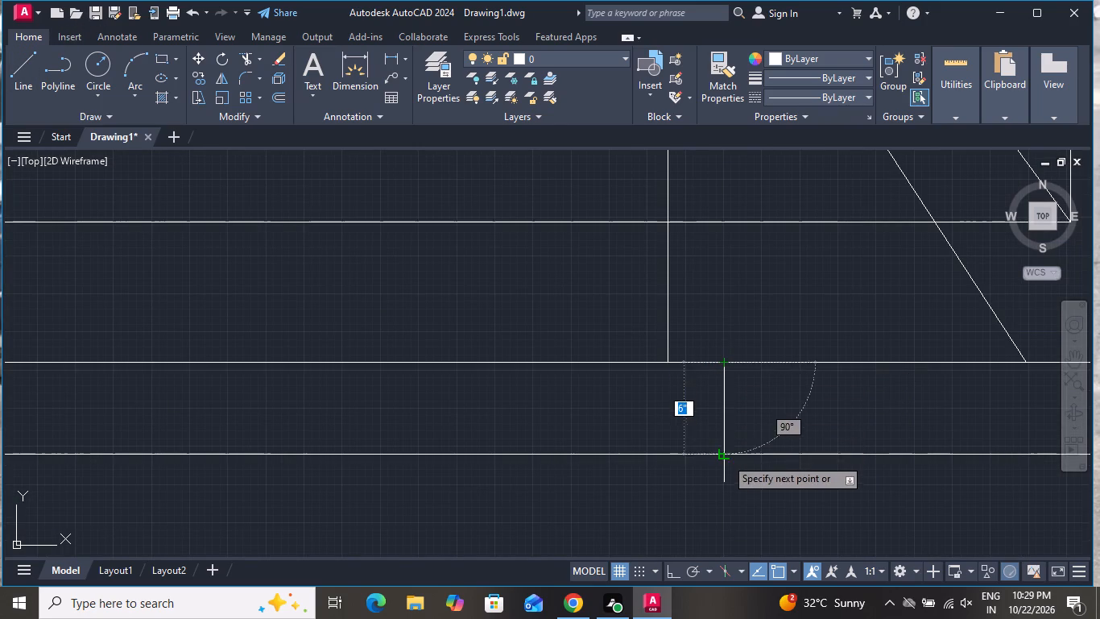
pyautogui.click(725, 460)
pyautogui.rightClick(725, 460)
pyautogui.click(792, 301)
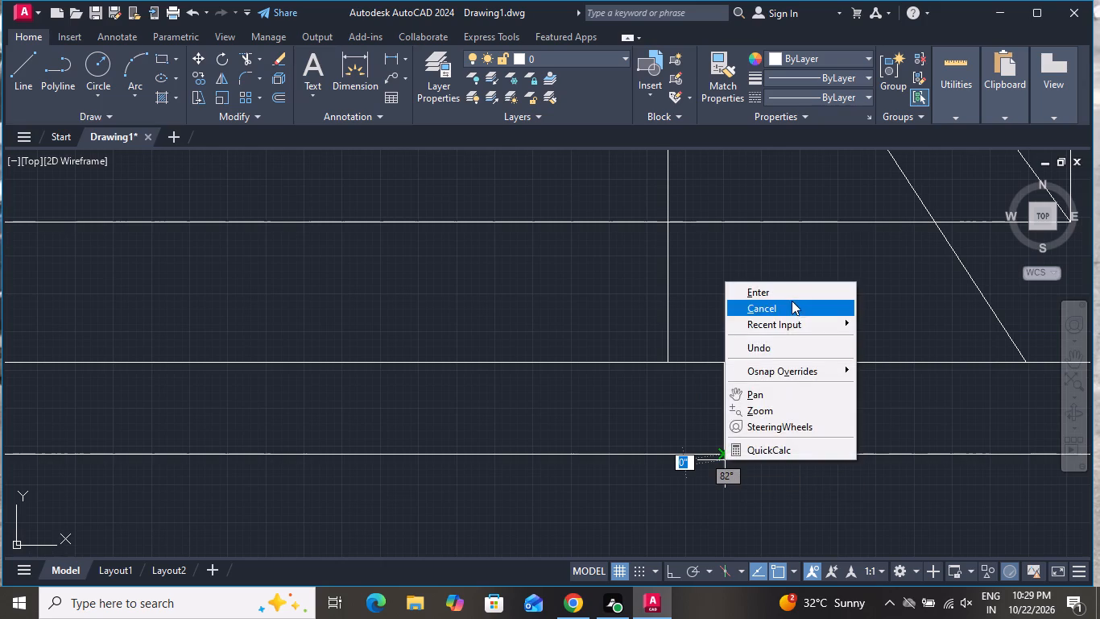
# Trim the inner line of the porch's front wall between the room-side jamb line and the stair's inner edge.
pyautogui.scroll(-1, 779, 359)
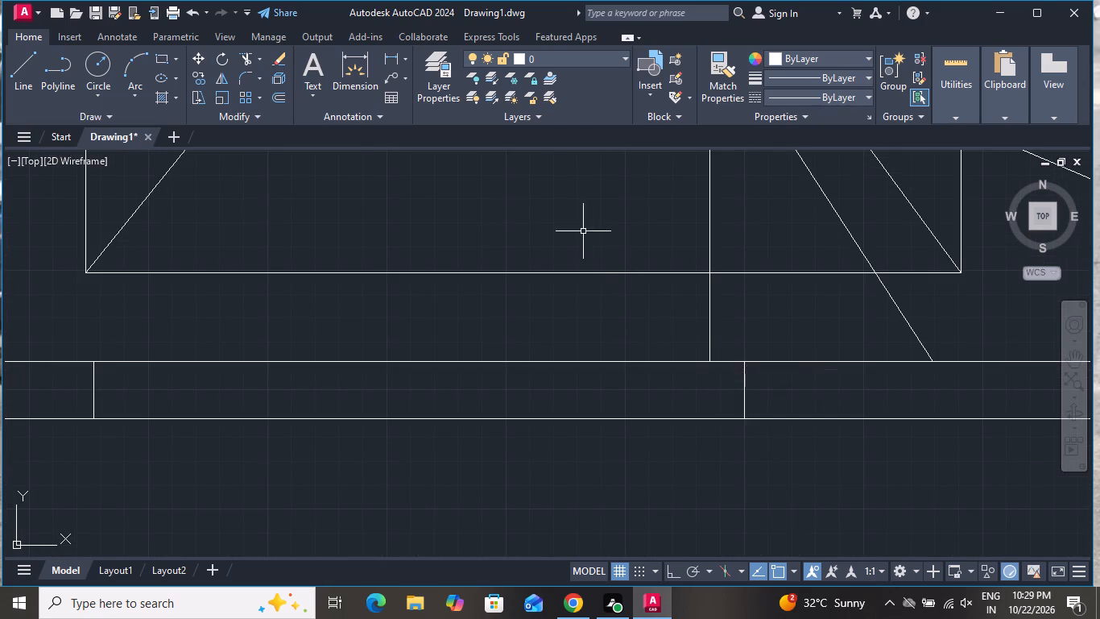
pyautogui.click(242, 60)
pyautogui.click(349, 358)
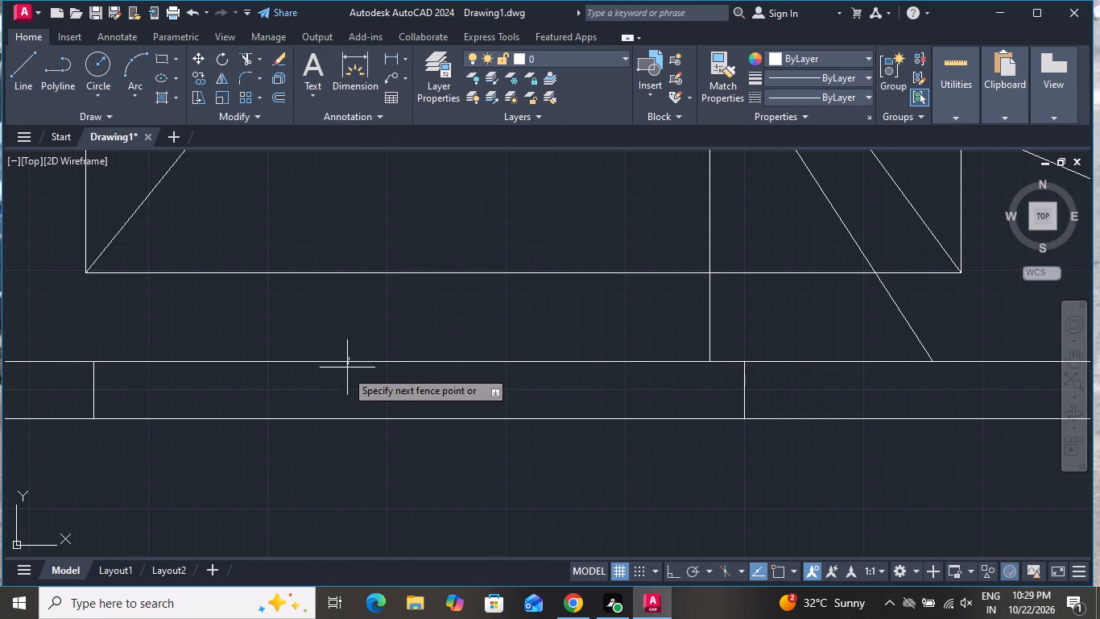
pyautogui.click(345, 377)
pyautogui.rightClick(371, 382)
pyautogui.click(437, 185)
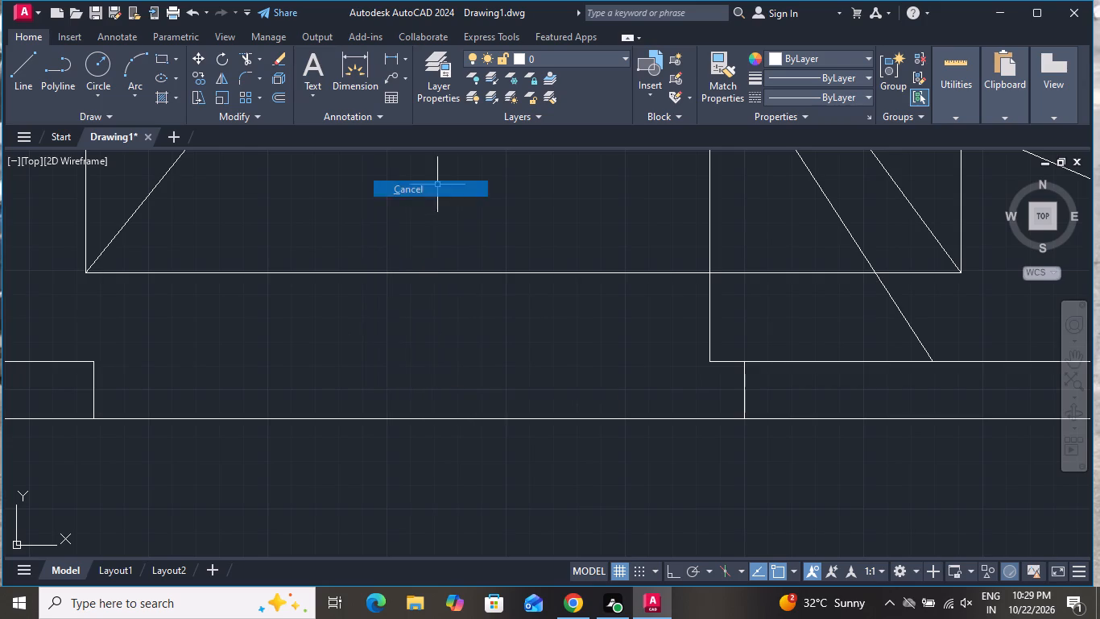
# Modify the Standard dimension style, setting both the text height and the arrow size to 0'-10.18".
pyautogui.scroll(-4, 449, 326)
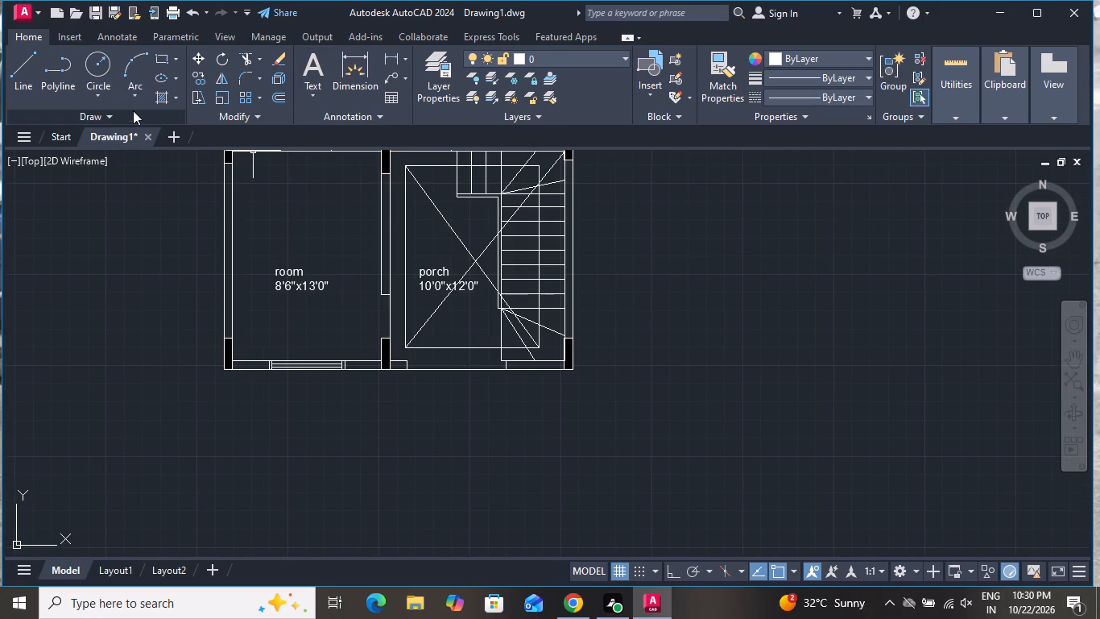
pyautogui.press('d')
pyautogui.press('space')
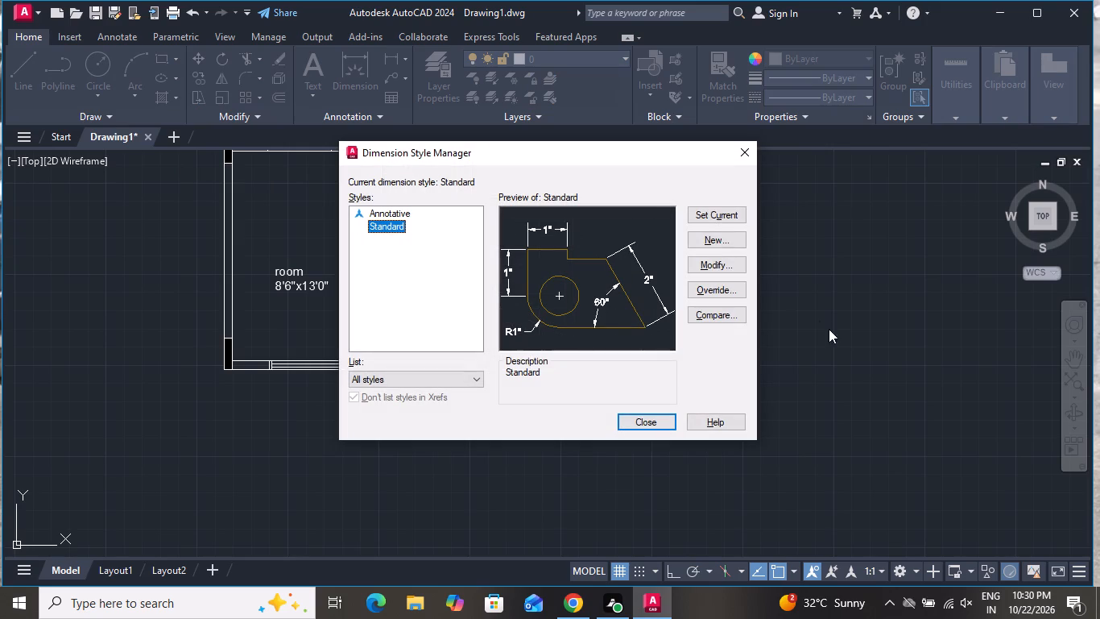
pyautogui.click(714, 255)
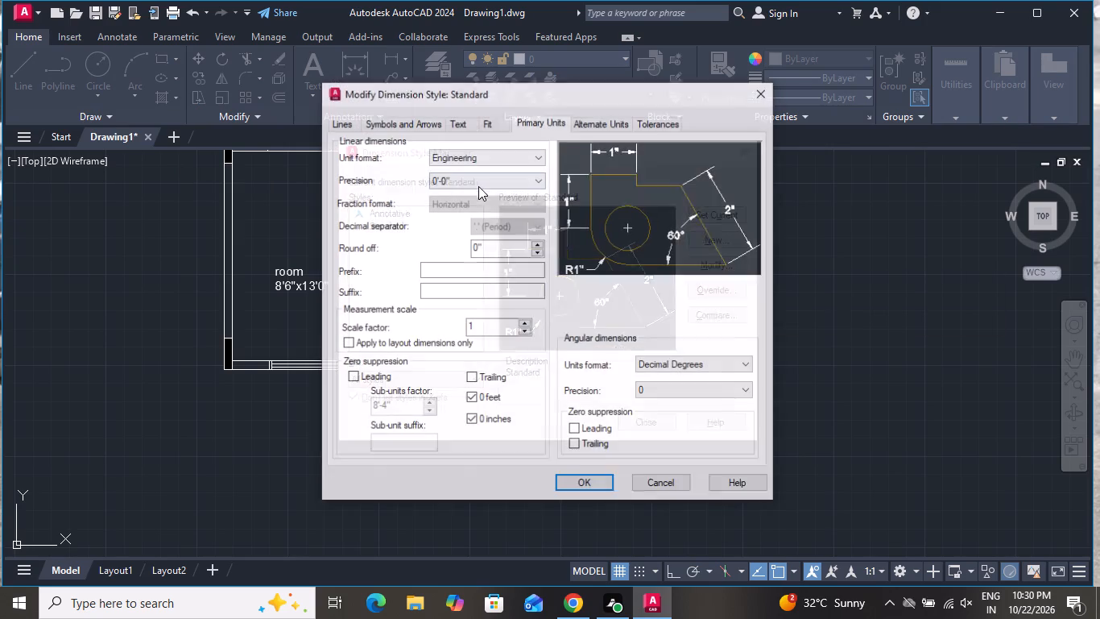
pyautogui.click(463, 123)
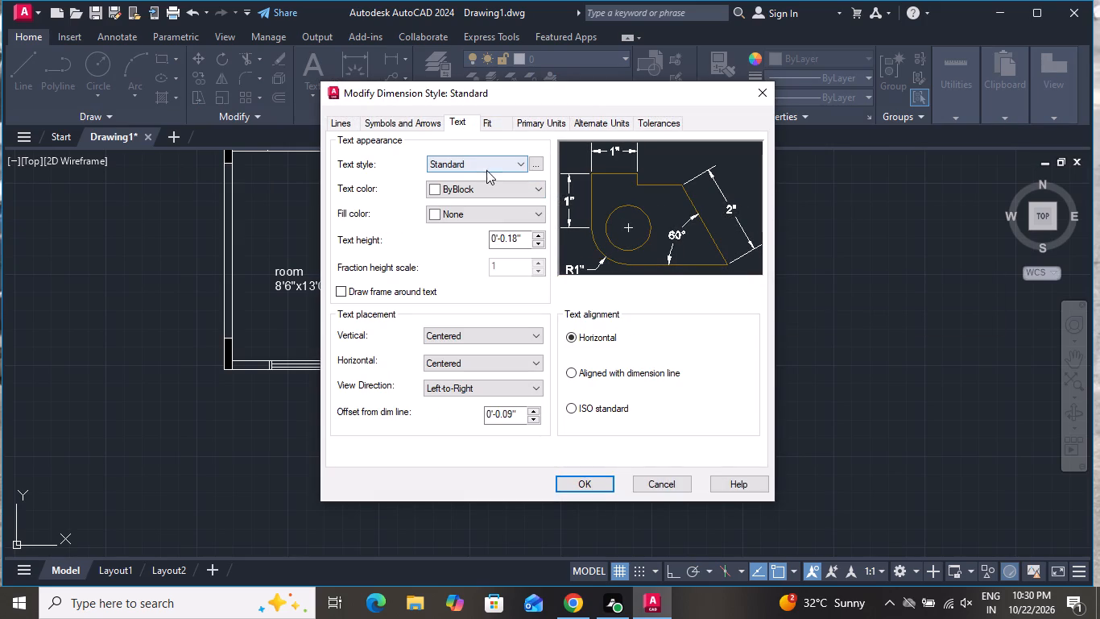
pyautogui.click(541, 235)
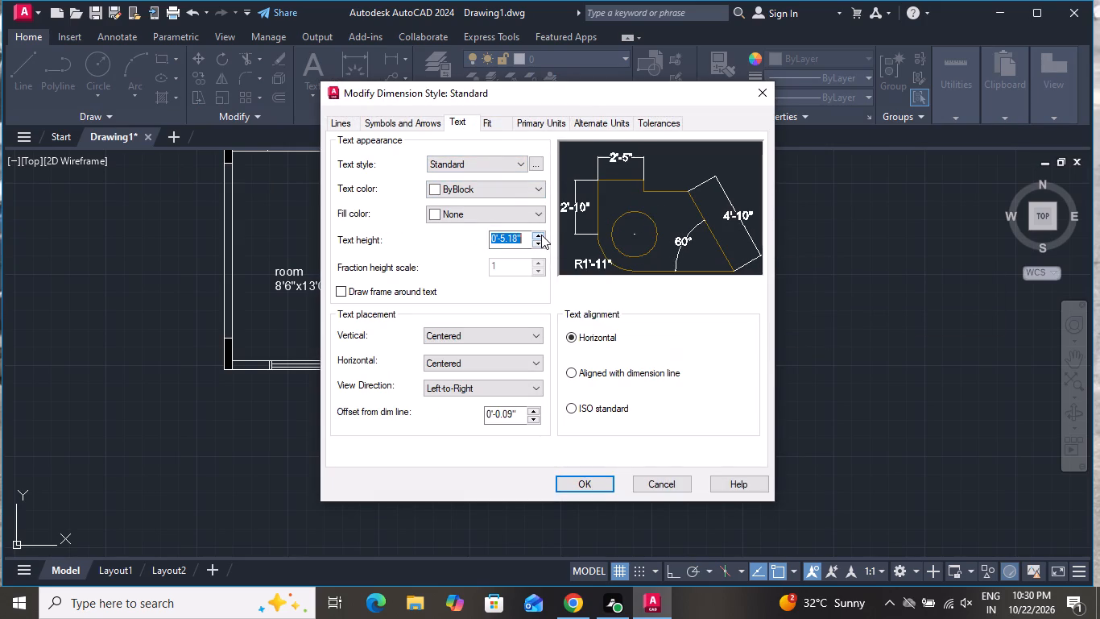
pyautogui.click(541, 235)
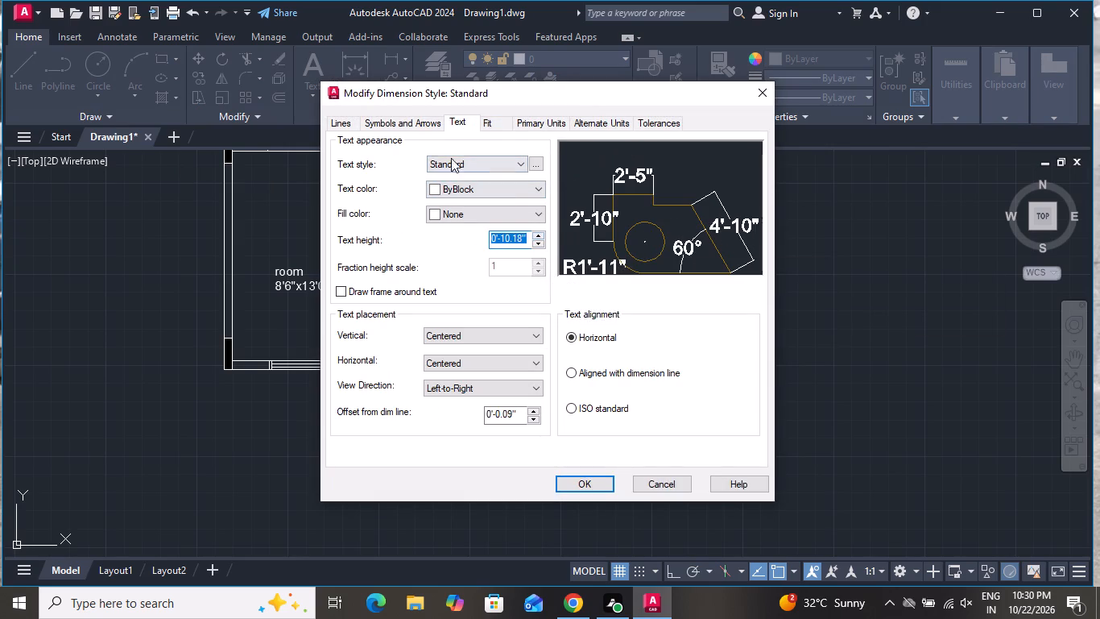
pyautogui.click(431, 123)
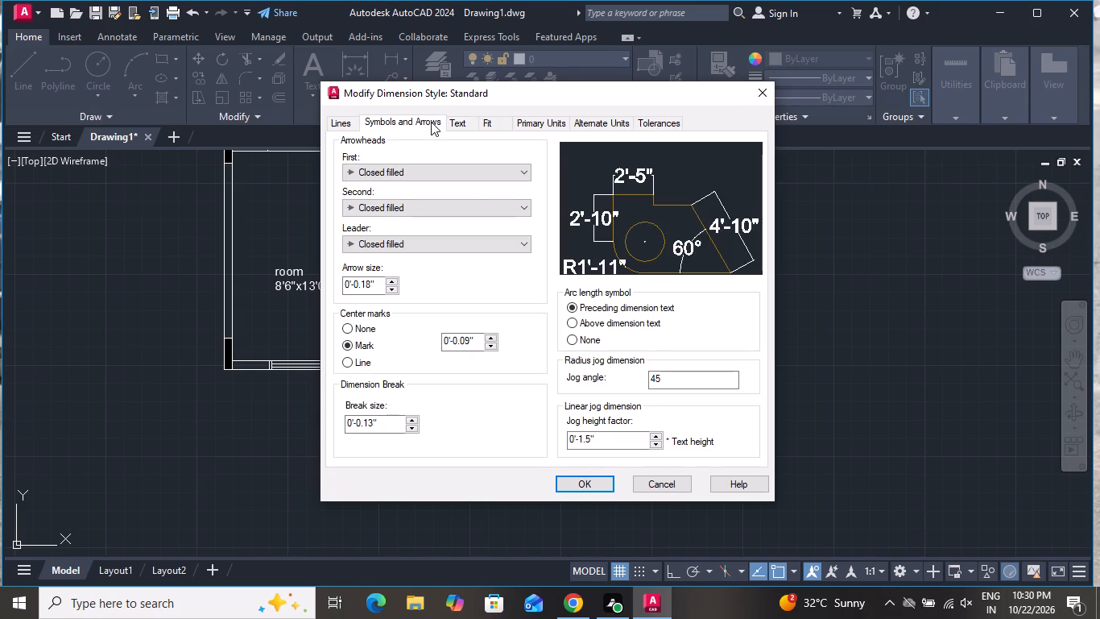
pyautogui.click(392, 282)
pyautogui.click(392, 282)
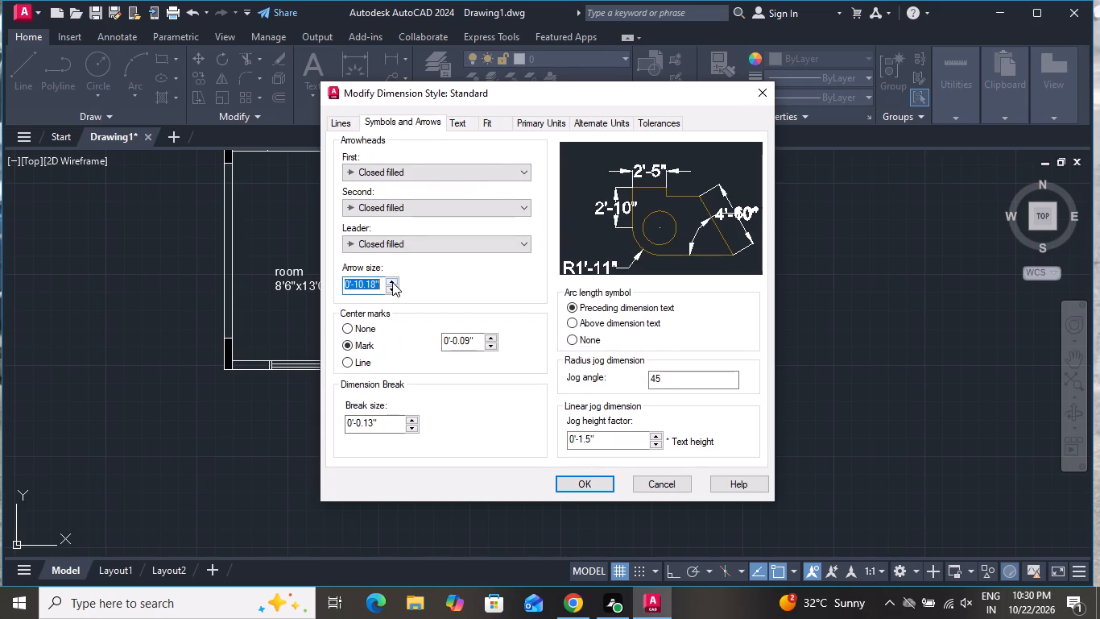
pyautogui.click(588, 485)
pyautogui.click(725, 206)
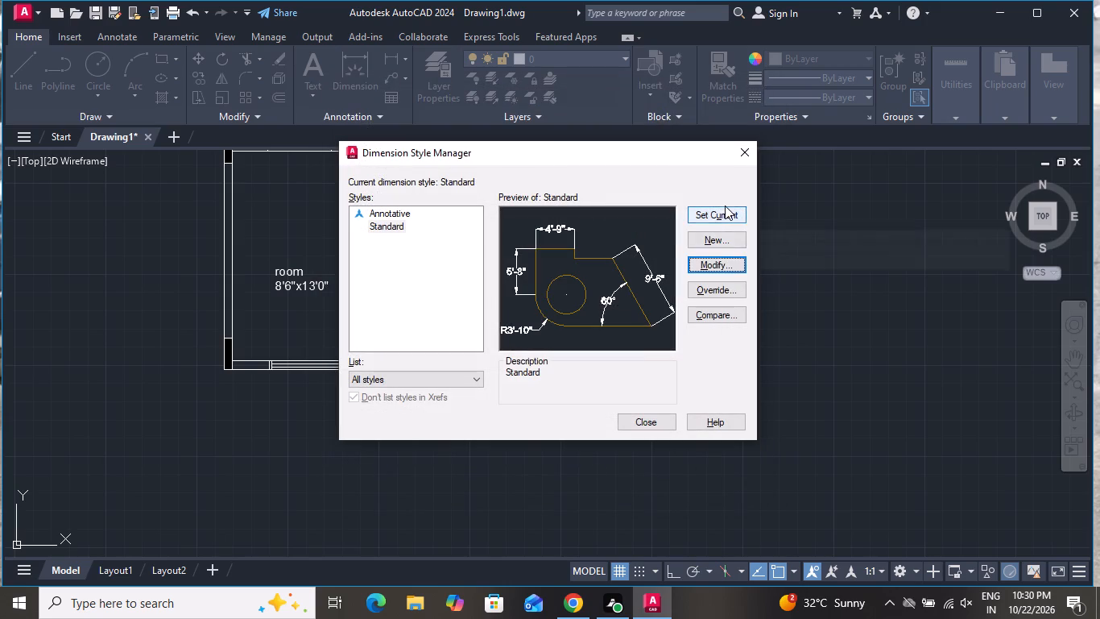
pyautogui.click(648, 419)
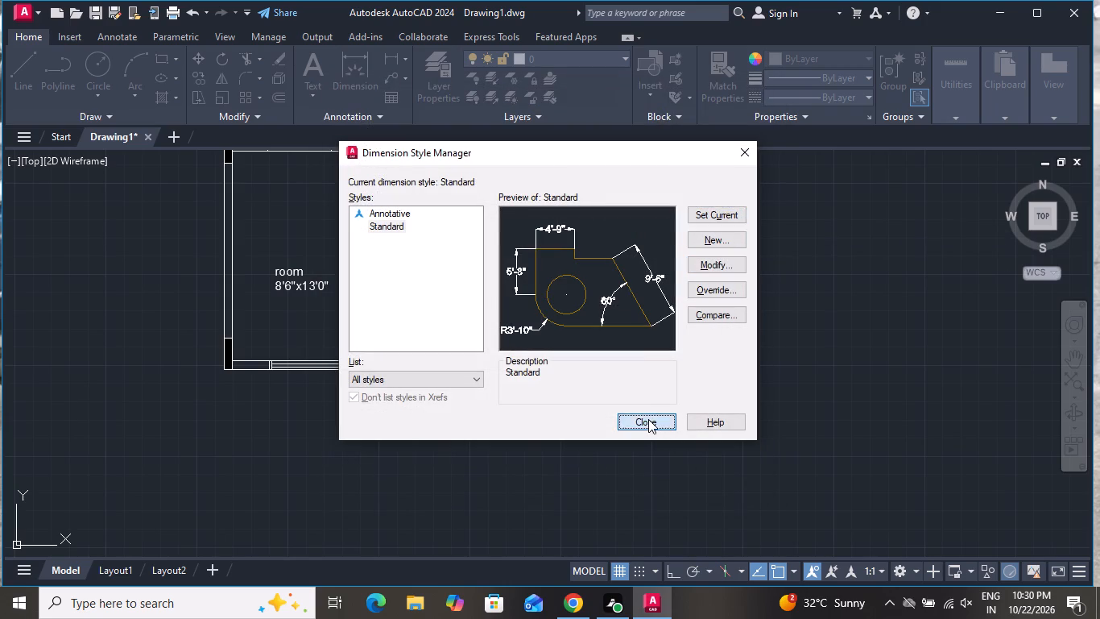
# Add a linear dimension for the plan's overall length, from the open area's outer corner to the front room's outer corner, placed outside the side wall.
pyautogui.click(397, 59)
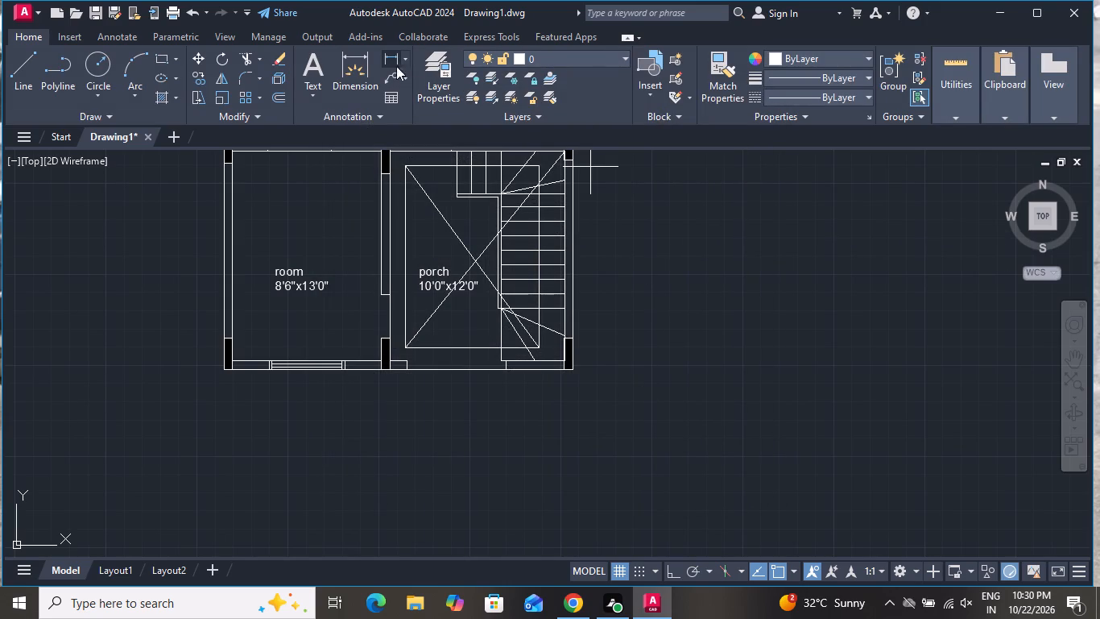
pyautogui.scroll(-3, 445, 325)
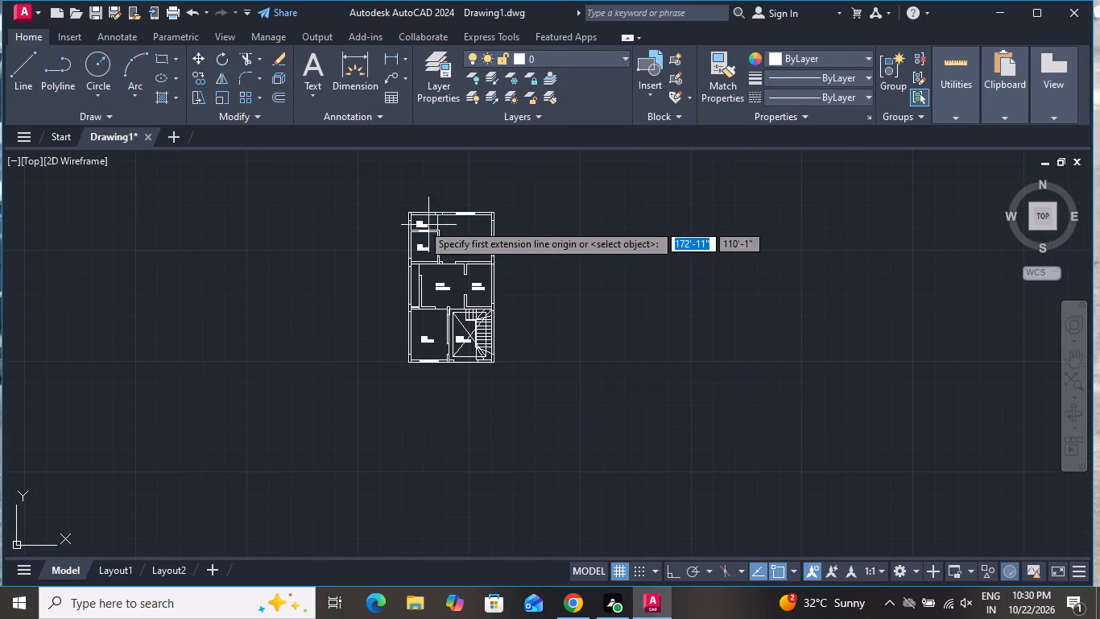
pyautogui.scroll(5, 405, 216)
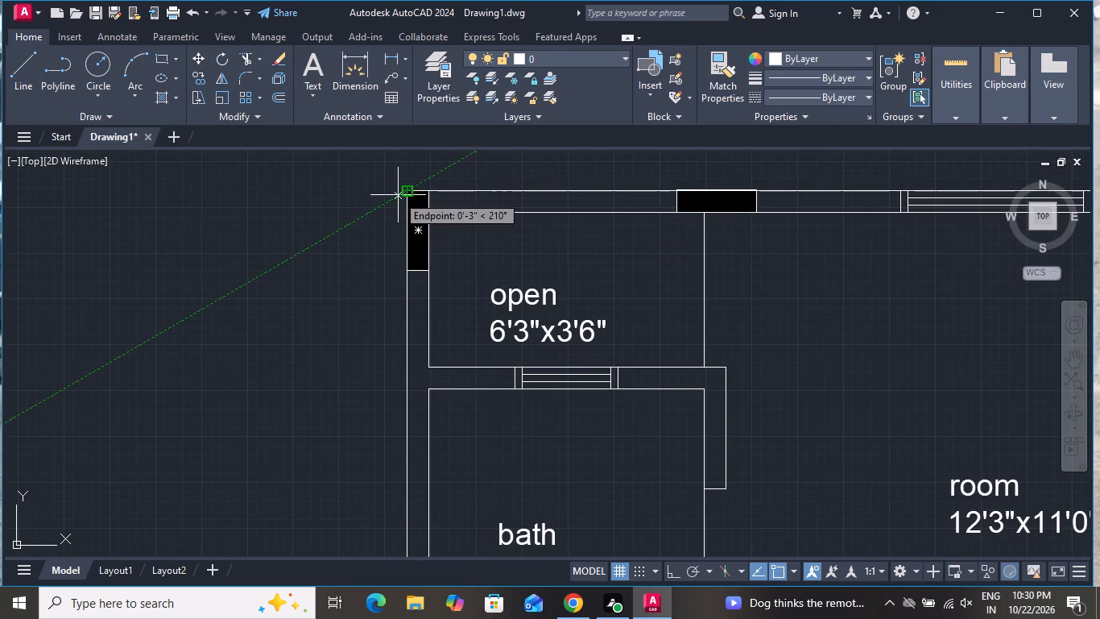
pyautogui.click(406, 189)
pyautogui.scroll(-3, 420, 218)
pyautogui.scroll(-1, 393, 352)
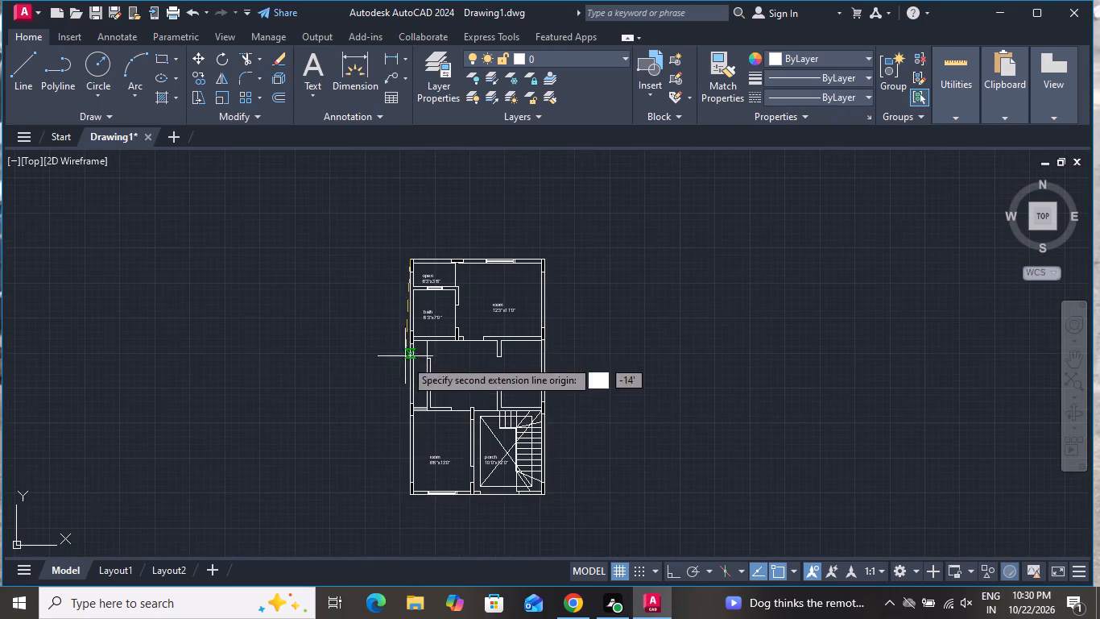
pyautogui.scroll(4, 413, 500)
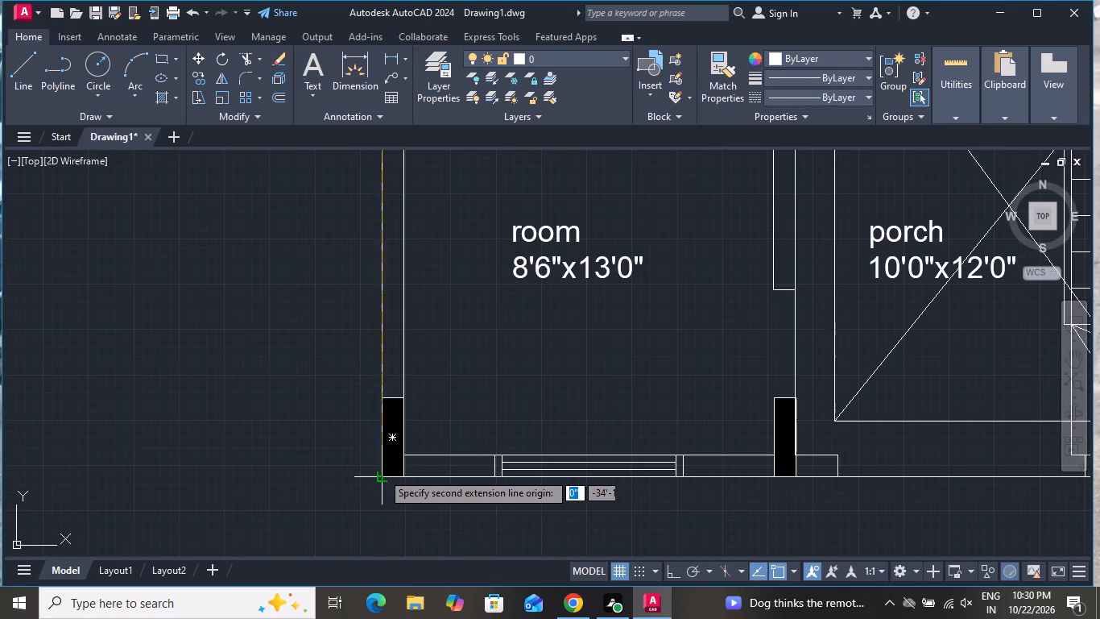
pyautogui.click(379, 480)
pyautogui.scroll(-2, 343, 472)
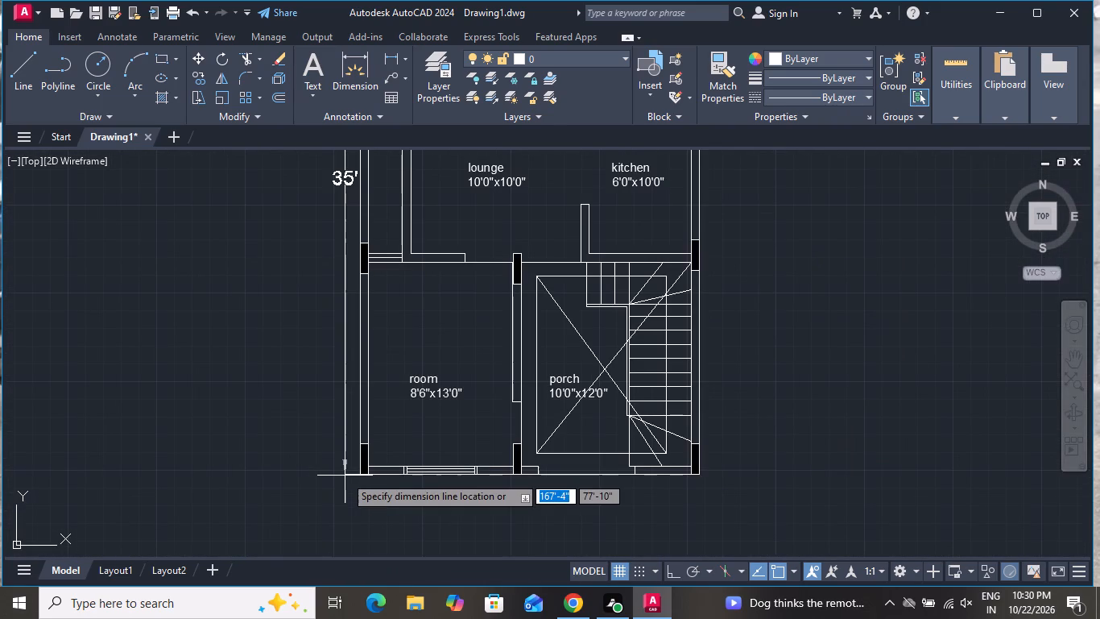
pyautogui.click(342, 476)
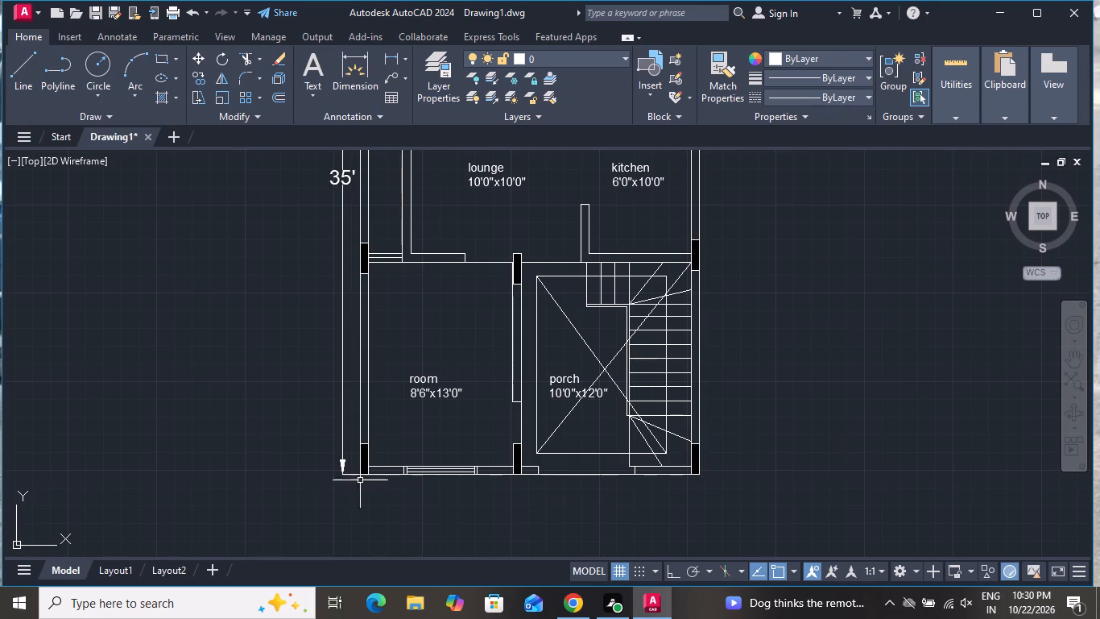
# Add a linear dimension for the plan's overall width along the rear wall, from corner to corner, placed just outside the wall.
pyautogui.scroll(-2, 381, 493)
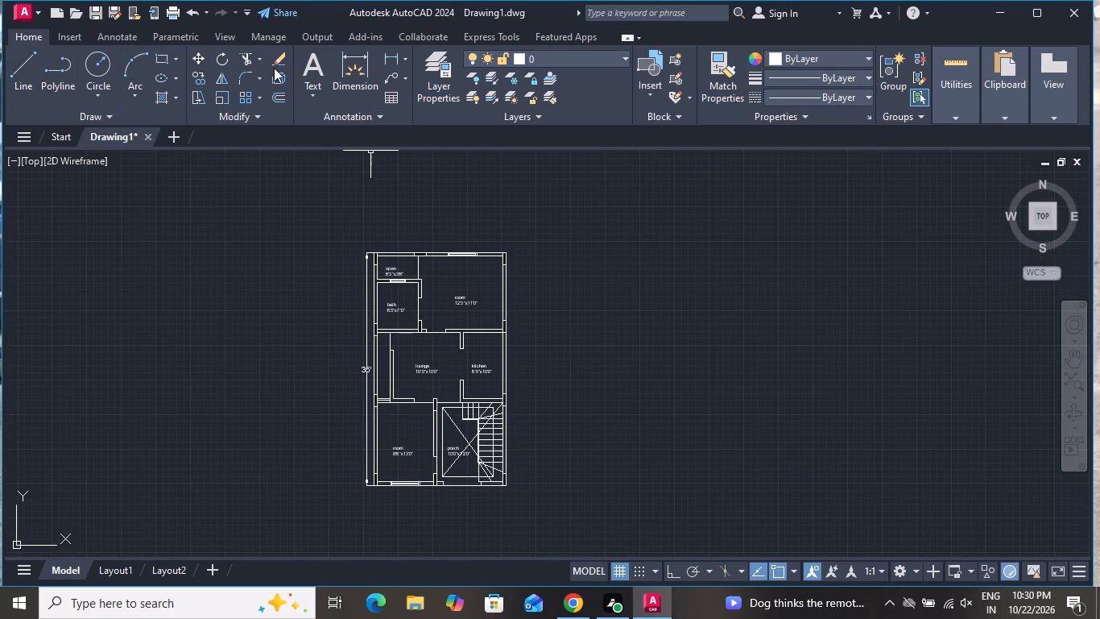
pyautogui.doubleClick(387, 57)
pyautogui.scroll(3, 363, 237)
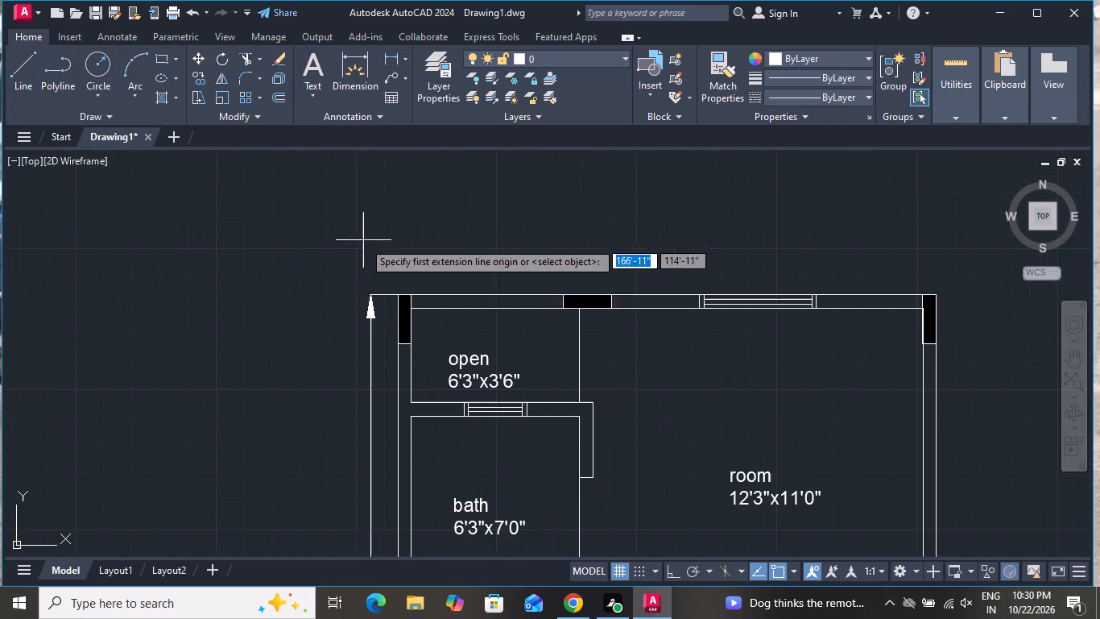
pyautogui.scroll(2, 395, 305)
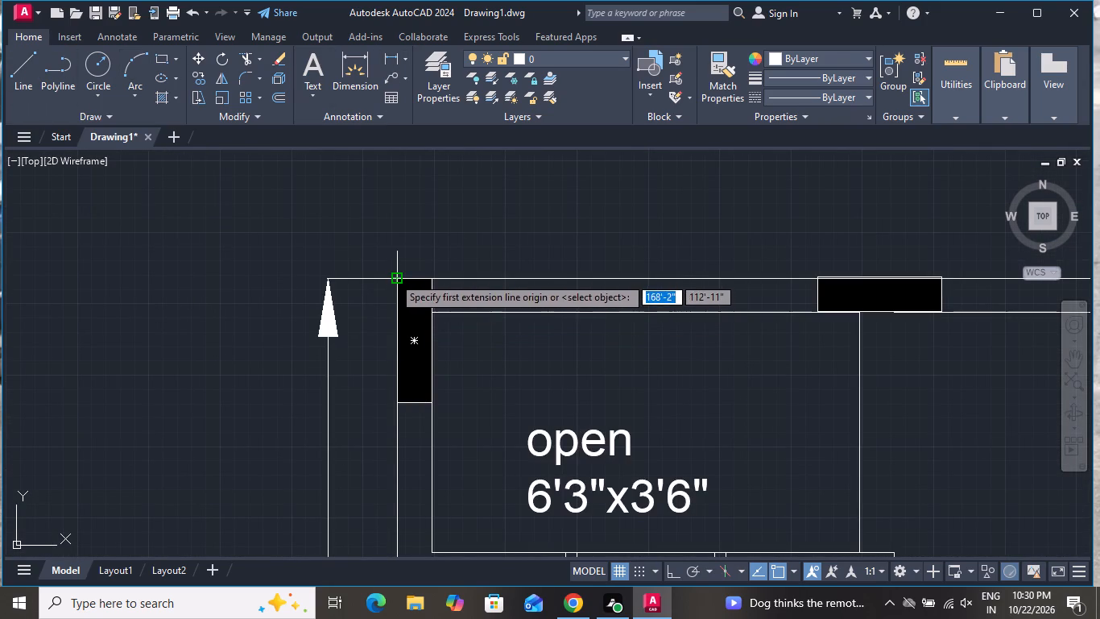
pyautogui.click(393, 276)
pyautogui.scroll(-2, 260, 278)
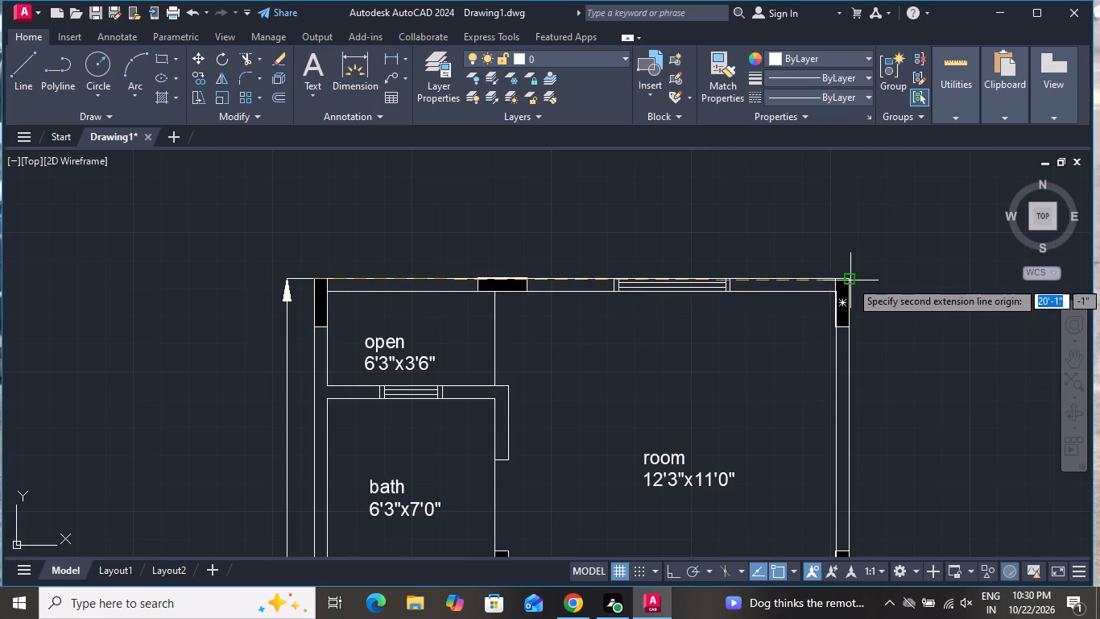
pyautogui.scroll(2, 850, 280)
pyautogui.click(839, 273)
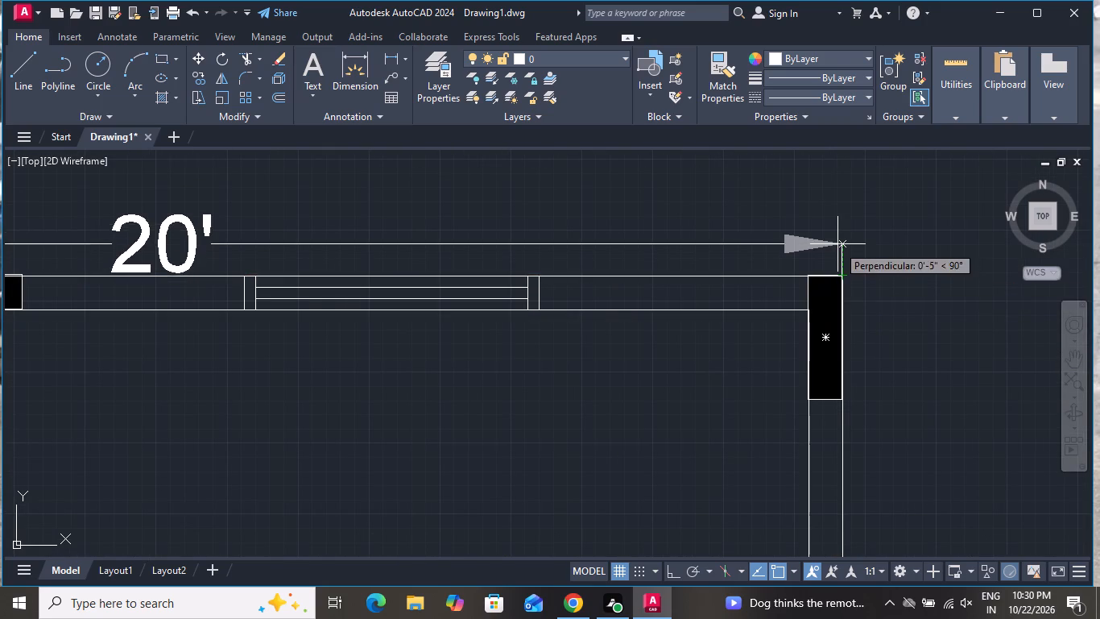
pyautogui.click(837, 216)
# Add a multiline text label W1 inside the front room, just next to its front-wall window.
pyautogui.scroll(-3, 850, 261)
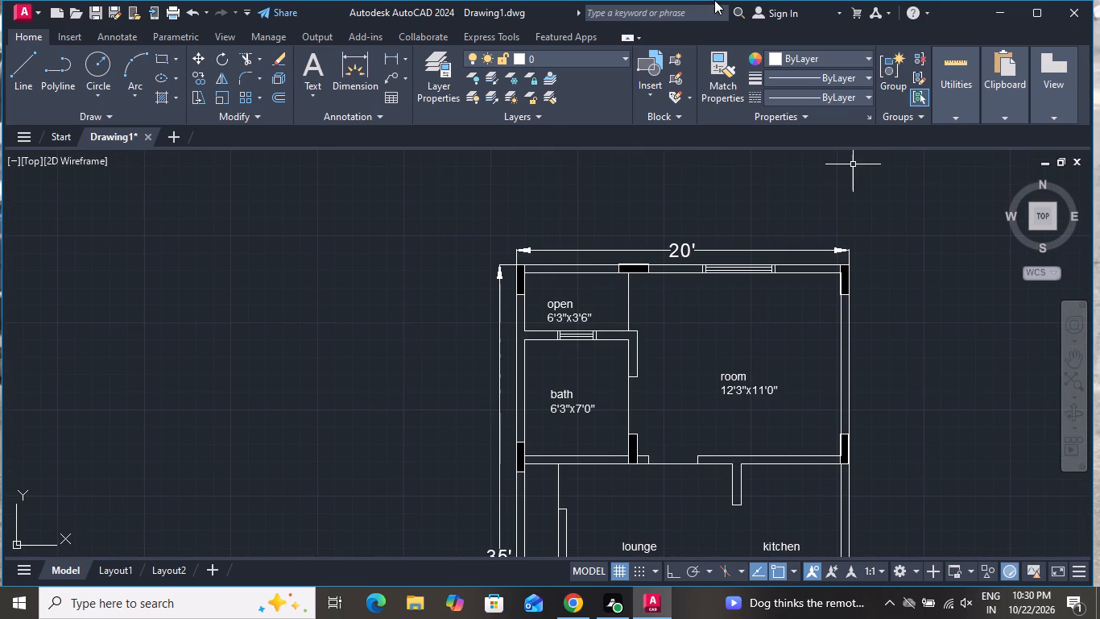
pyautogui.click(313, 65)
pyautogui.scroll(-1, 459, 192)
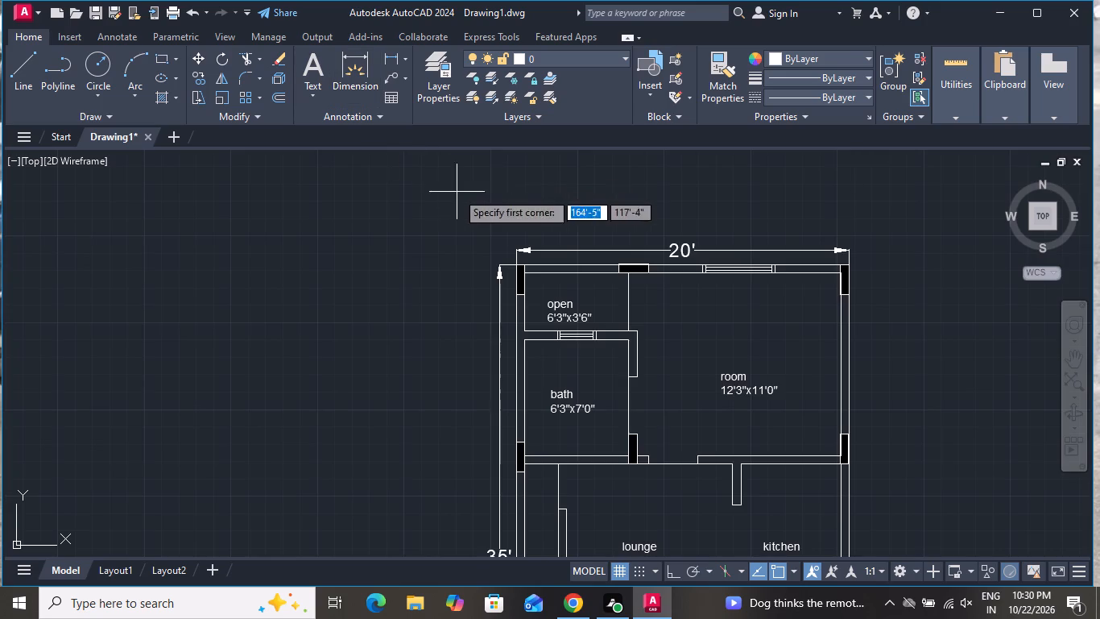
pyautogui.scroll(-1, 457, 192)
pyautogui.scroll(3, 515, 481)
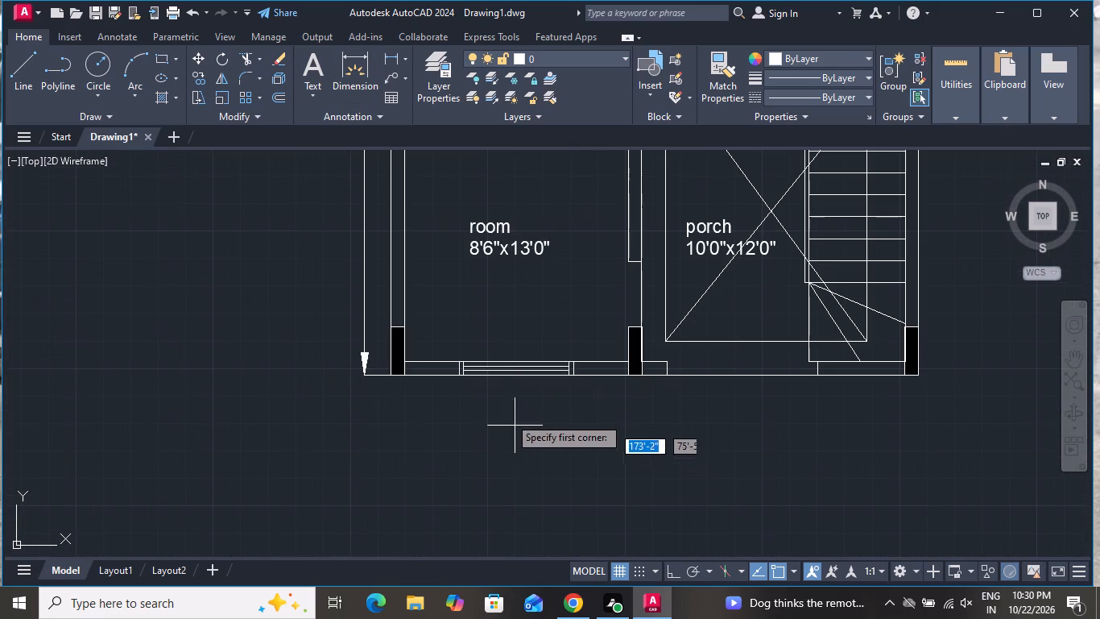
pyautogui.click(494, 344)
pyautogui.click(545, 342)
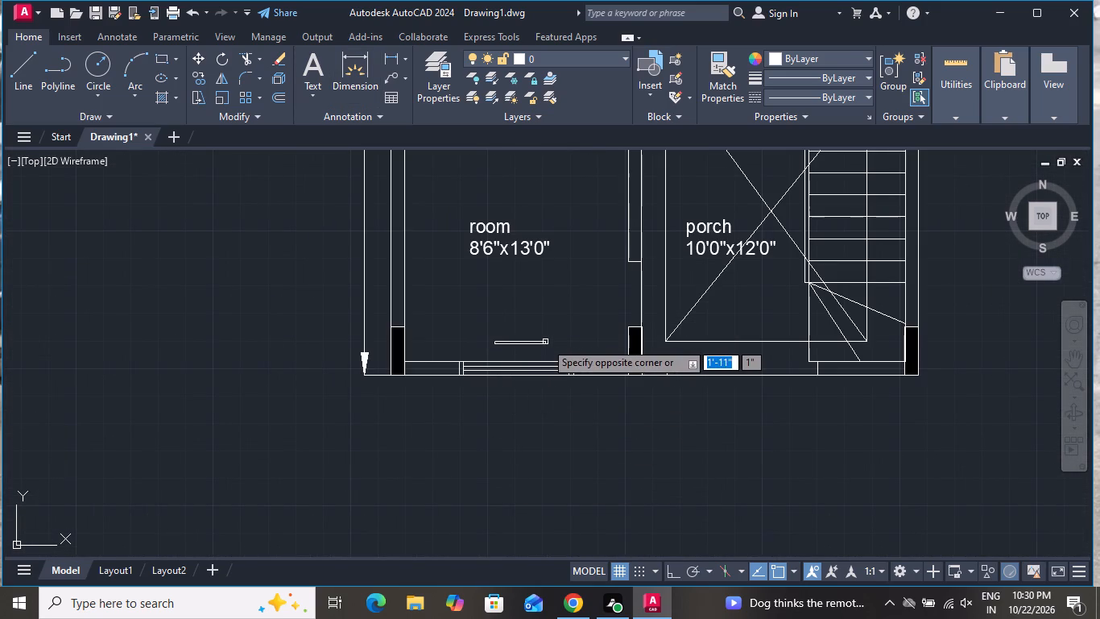
pyautogui.write('W1')
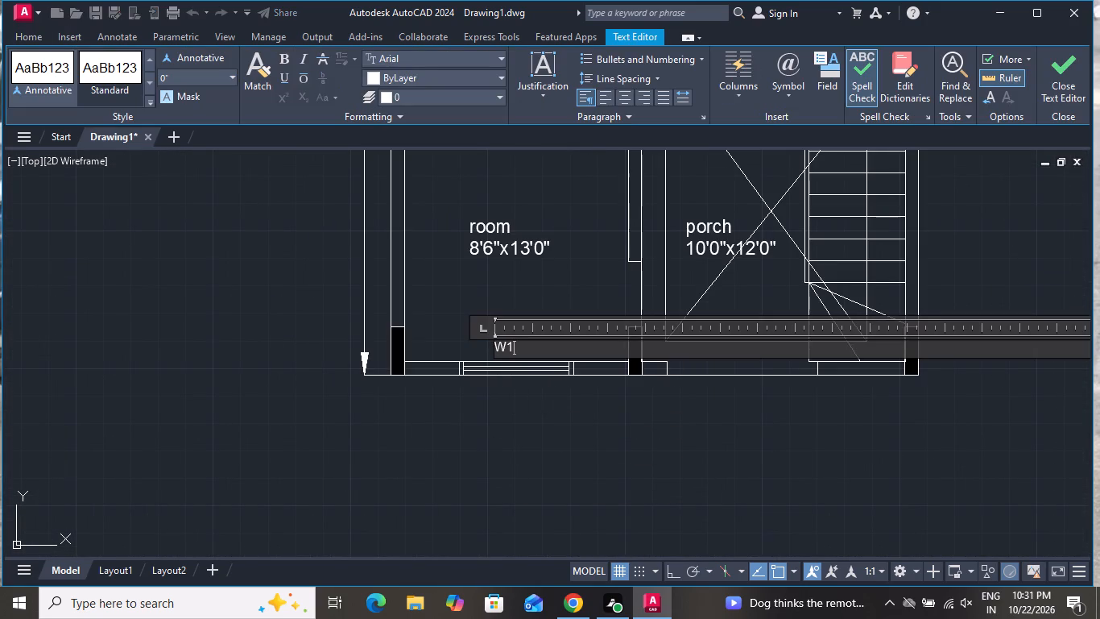
pyautogui.click(562, 280)
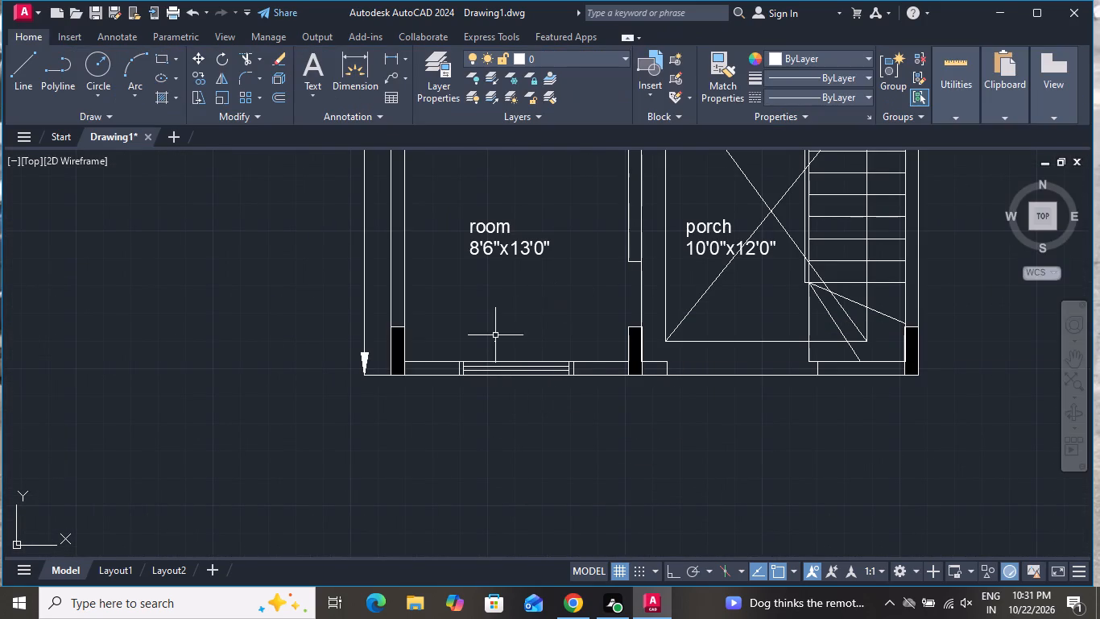
# Set the W1 label's text height to 6" in its properties.
pyautogui.click(508, 336)
pyautogui.click(474, 347)
pyautogui.rightClick(474, 347)
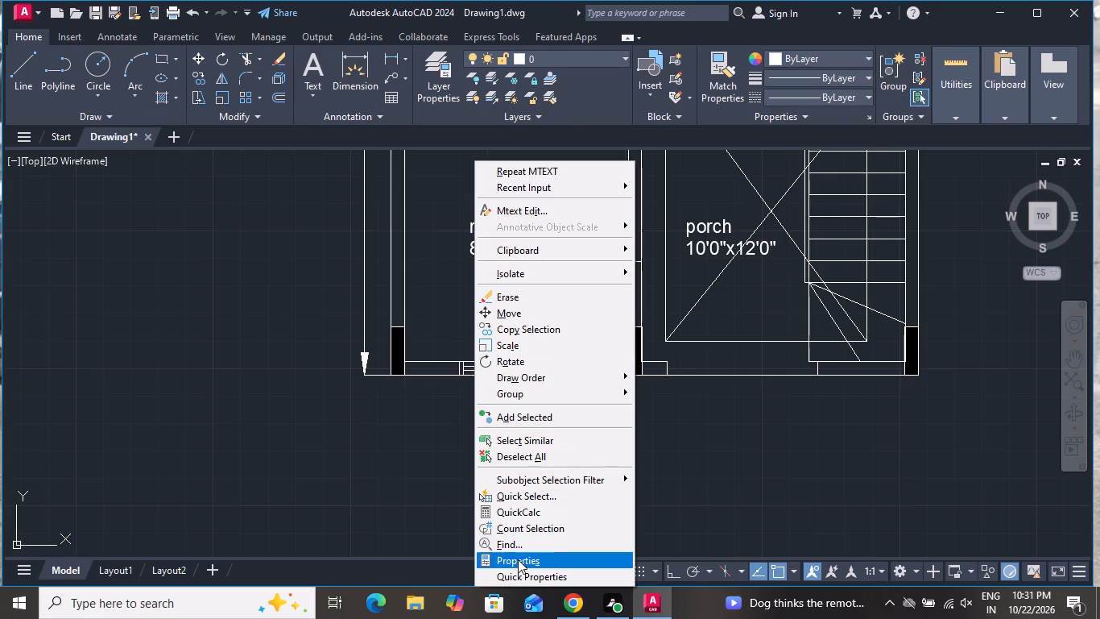
pyautogui.click(521, 566)
pyautogui.scroll(-2, 85, 336)
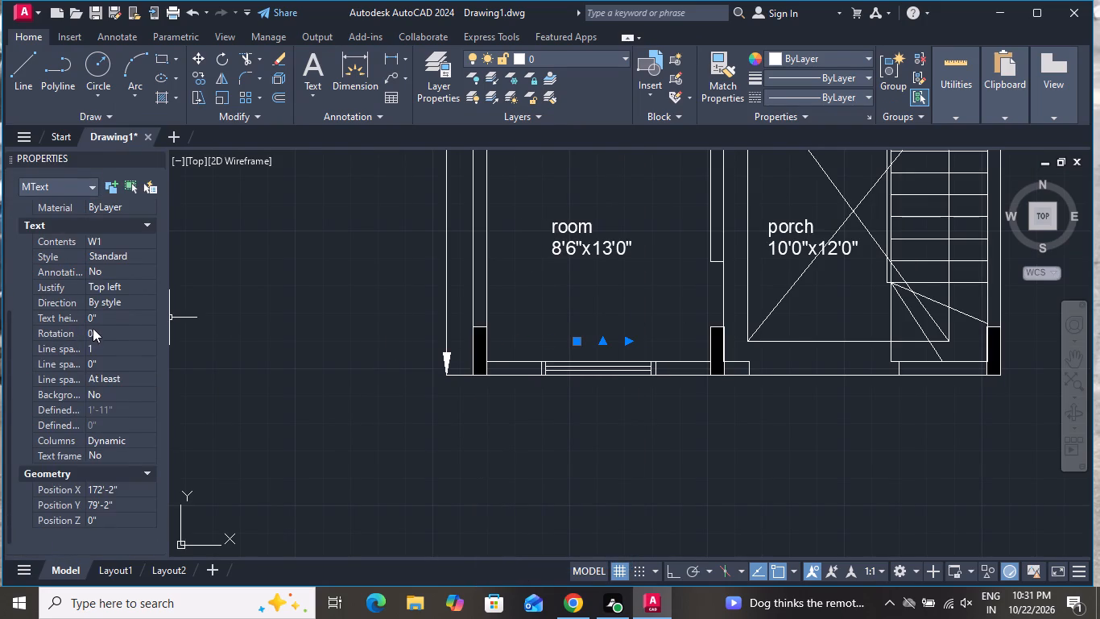
pyautogui.click(104, 316)
pyautogui.press('BackSpace')
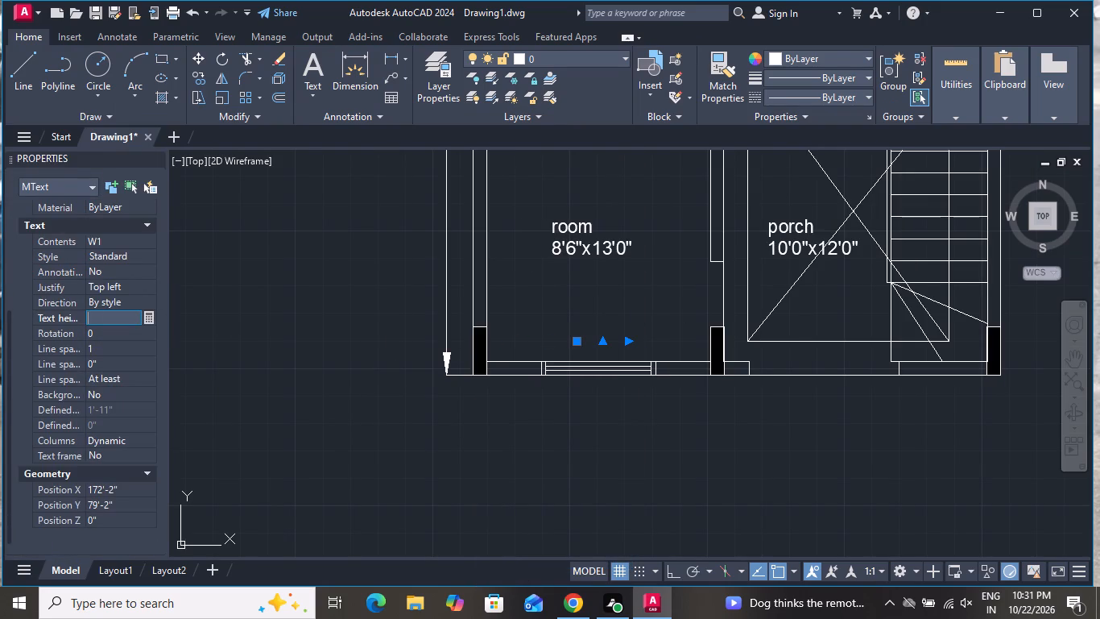
pyautogui.press('6')
pyautogui.hotkey('shift', '"')
pyautogui.press('Return')
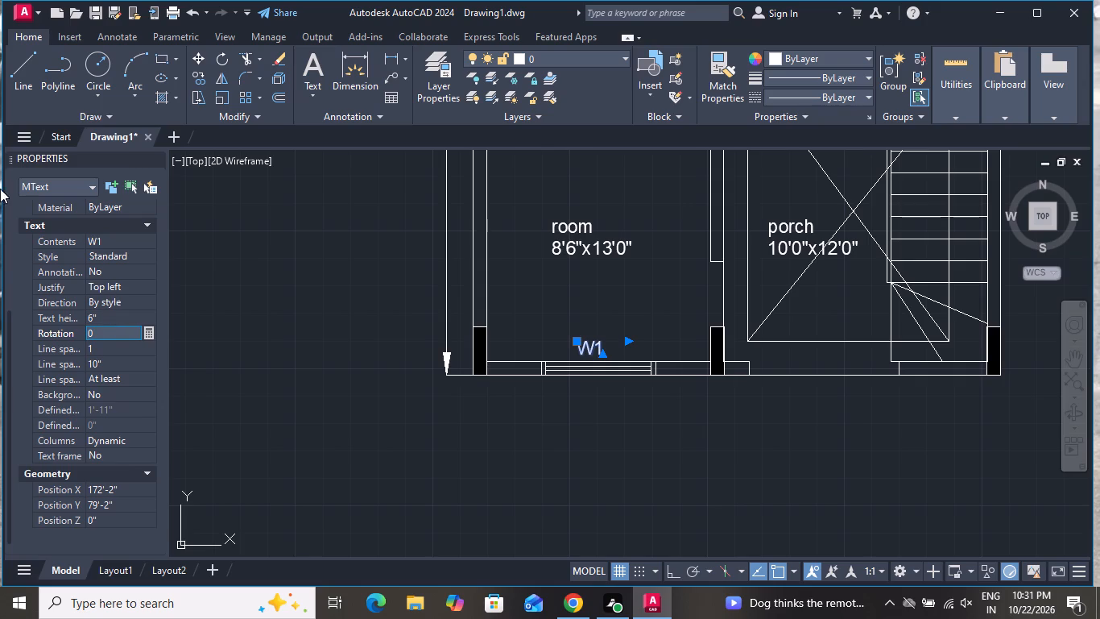
pyautogui.click(152, 160)
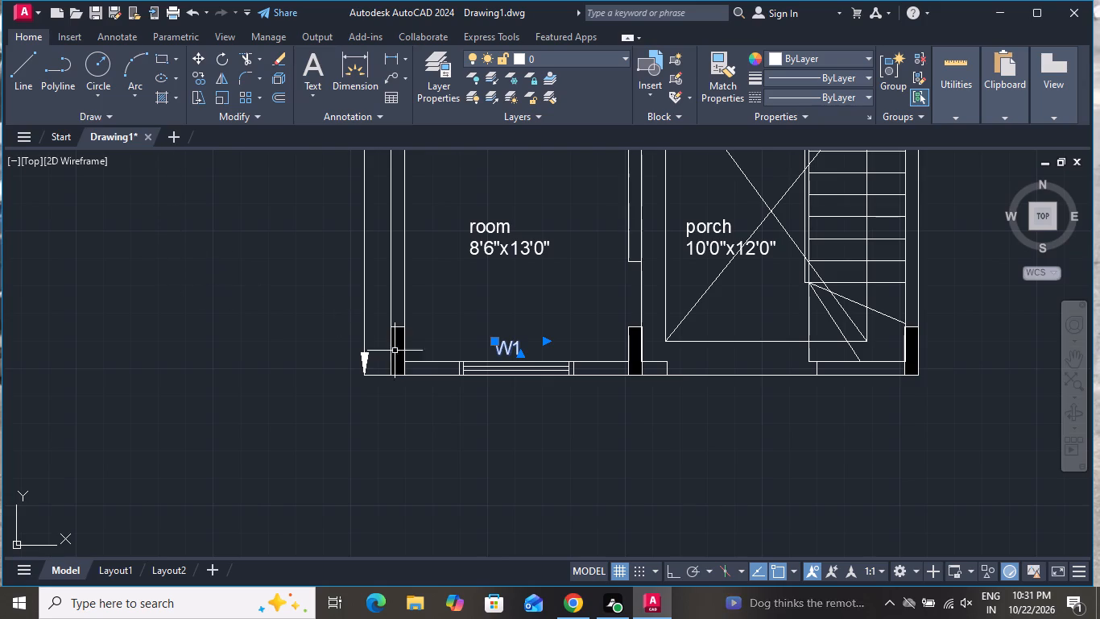
# Copy the W1 label to the rear wall window of the 12'3"x11'0" room, placing it just inside the wall.
pyautogui.scroll(2, 399, 357)
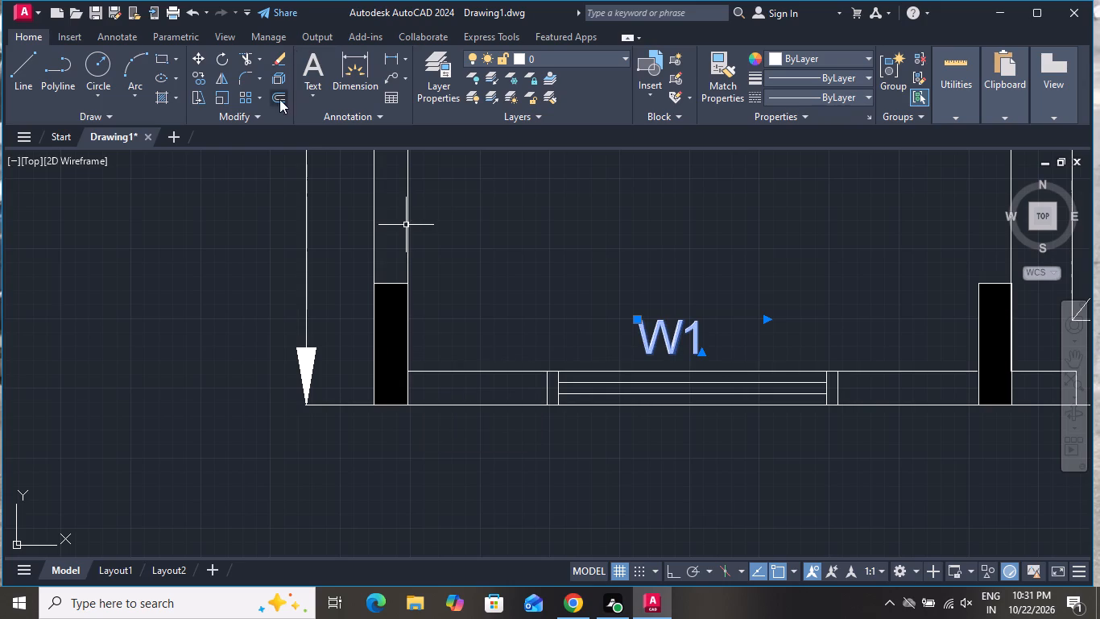
pyautogui.click(201, 77)
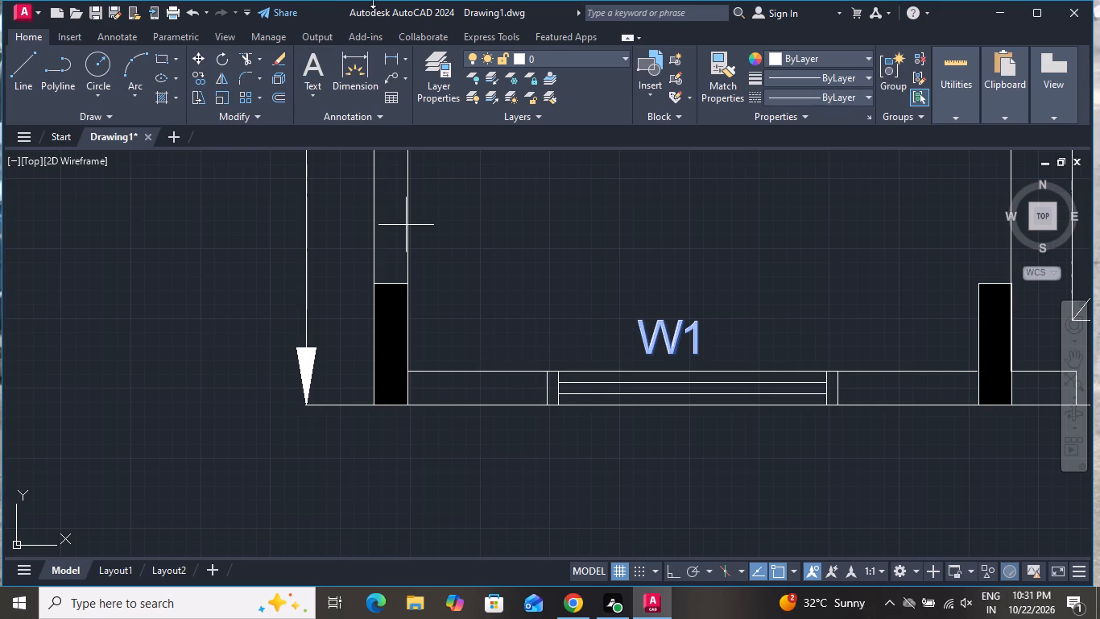
pyautogui.click(654, 322)
pyautogui.scroll(-6, 654, 356)
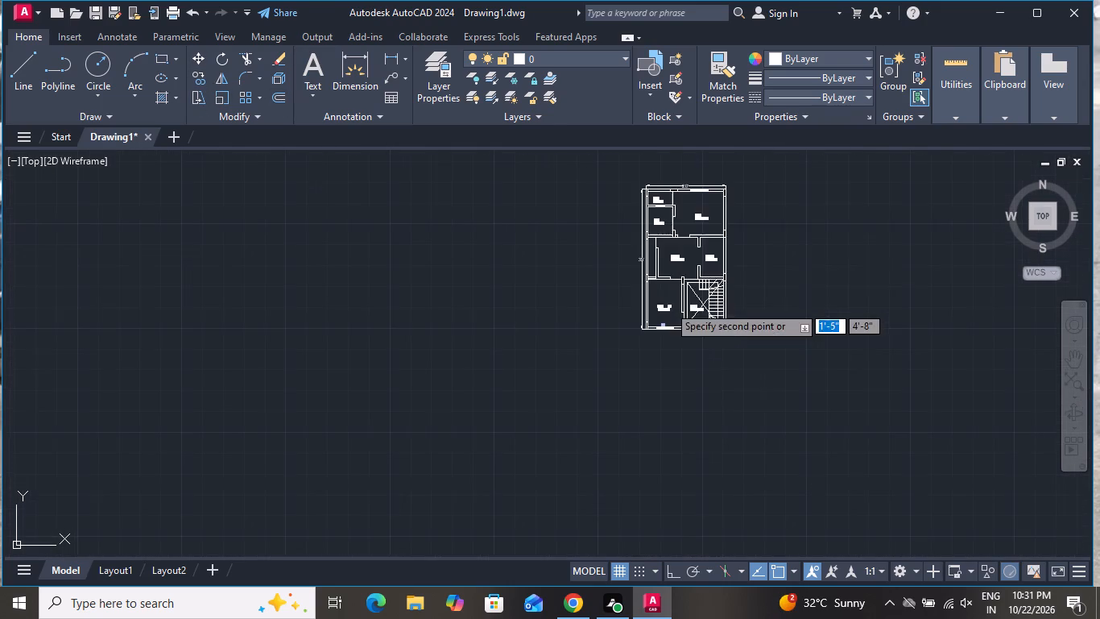
pyautogui.scroll(5, 700, 198)
pyautogui.scroll(-3, 693, 192)
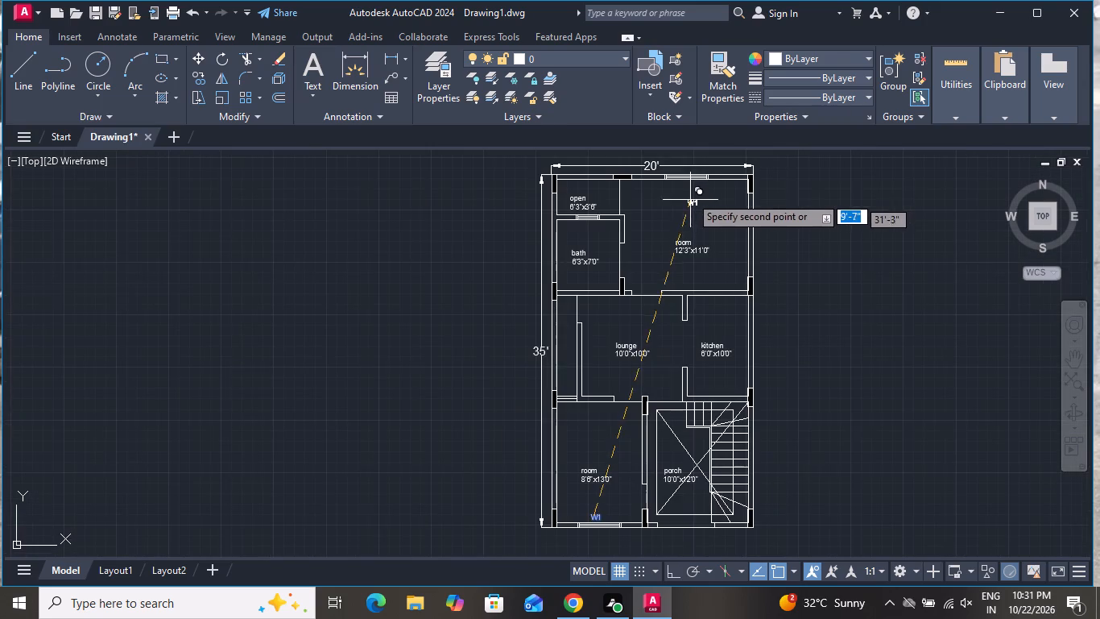
pyautogui.scroll(3, 676, 189)
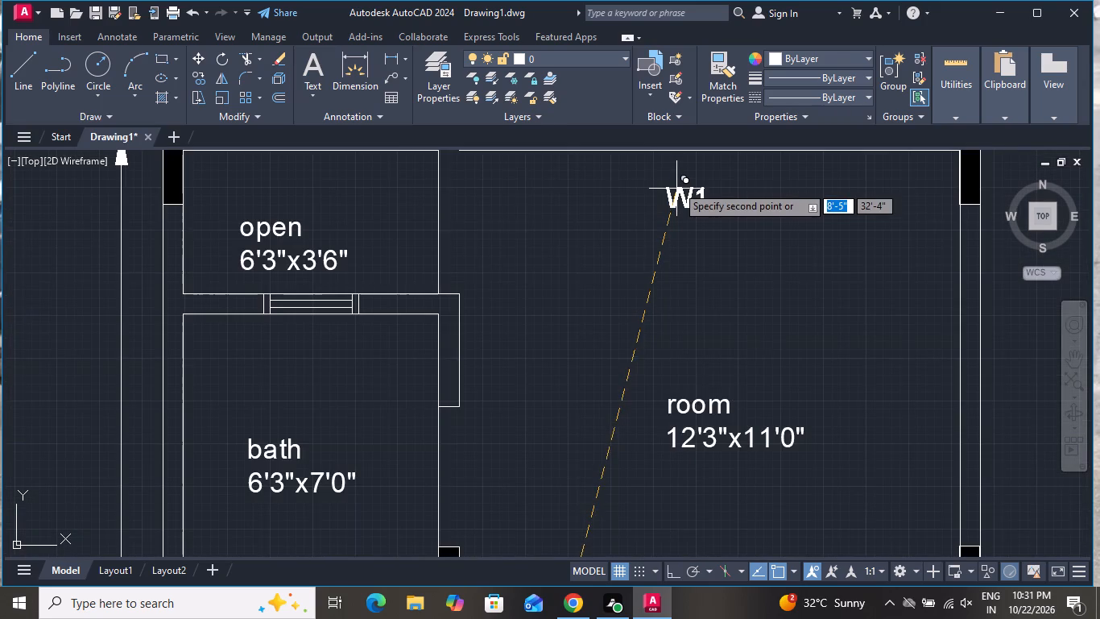
pyautogui.scroll(-2, 675, 175)
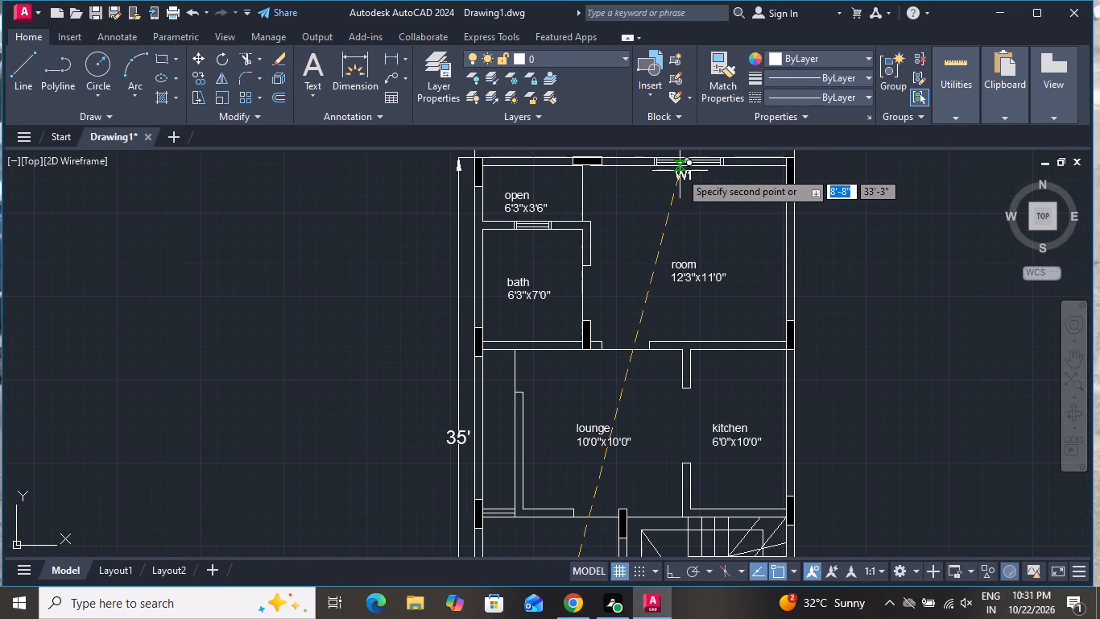
pyautogui.click(680, 172)
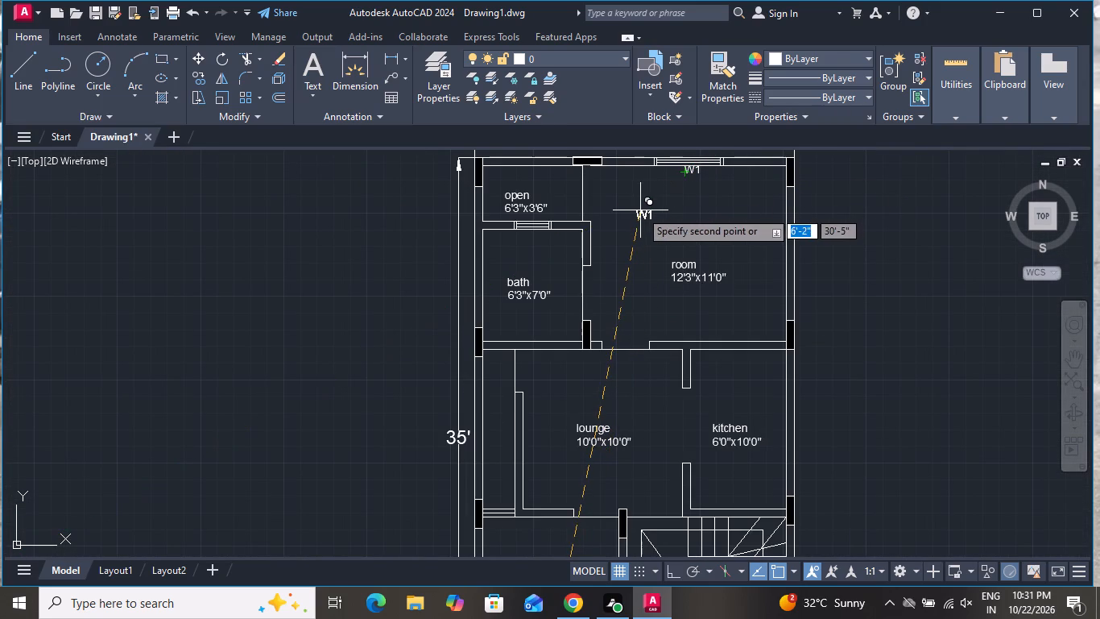
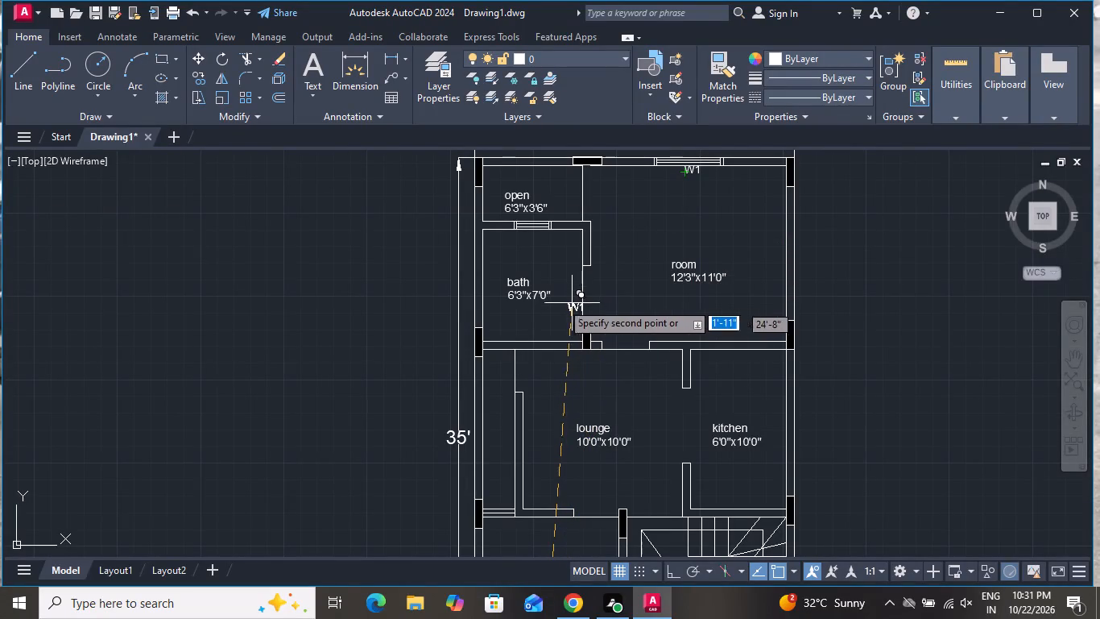
# Copy the W1 label to the window between the open area and the bath, placing it just inside the bath.
pyautogui.scroll(3, 517, 221)
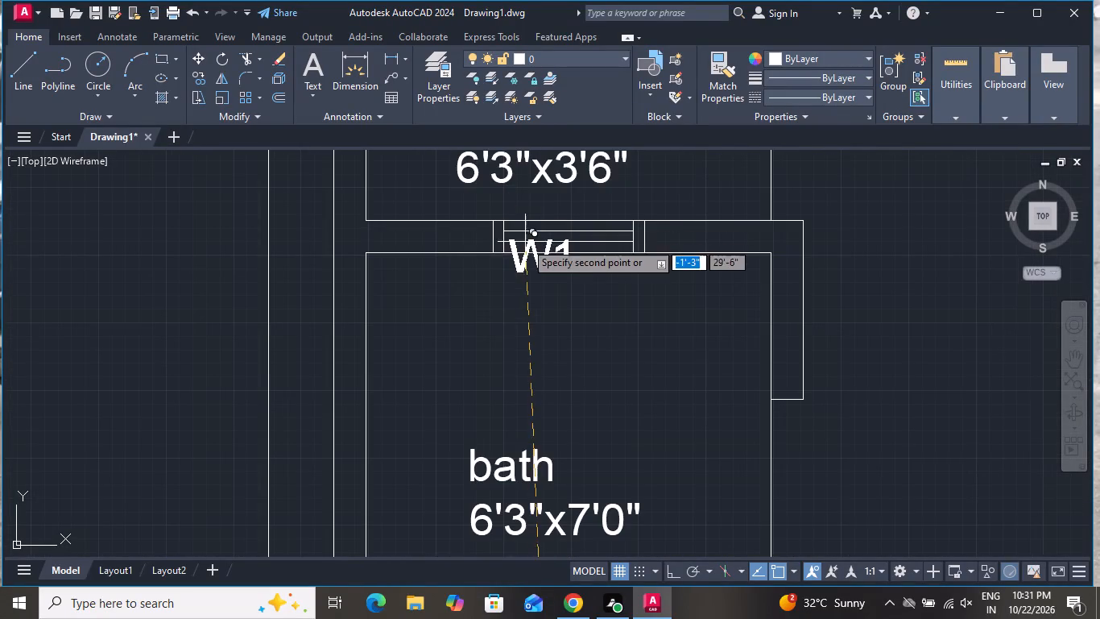
pyautogui.click(551, 264)
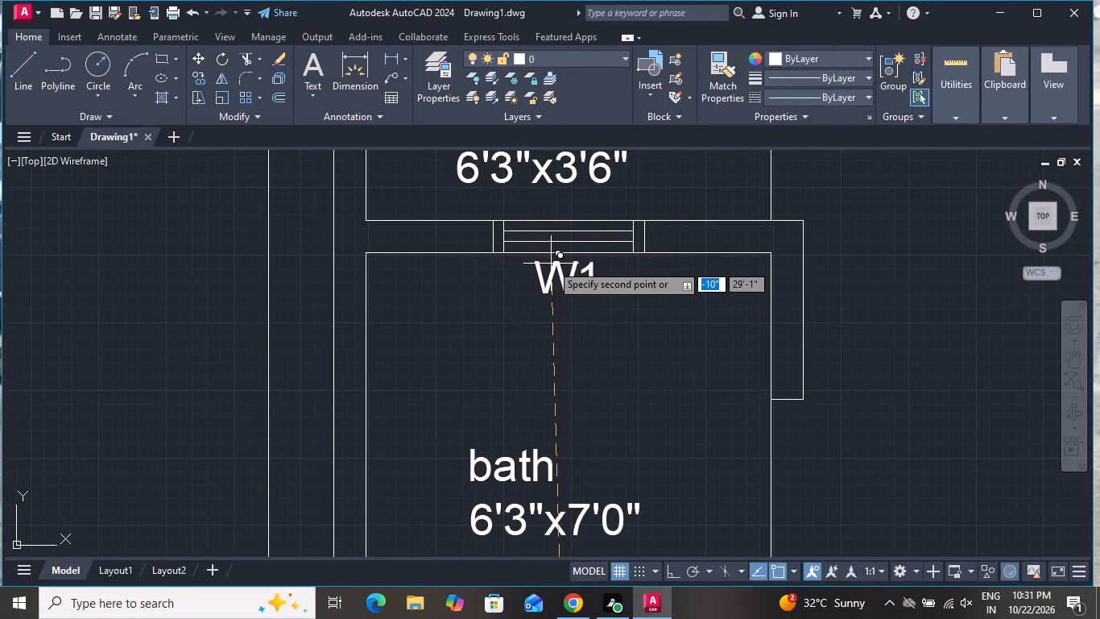
pyautogui.rightClick(551, 264)
pyautogui.click(567, 287)
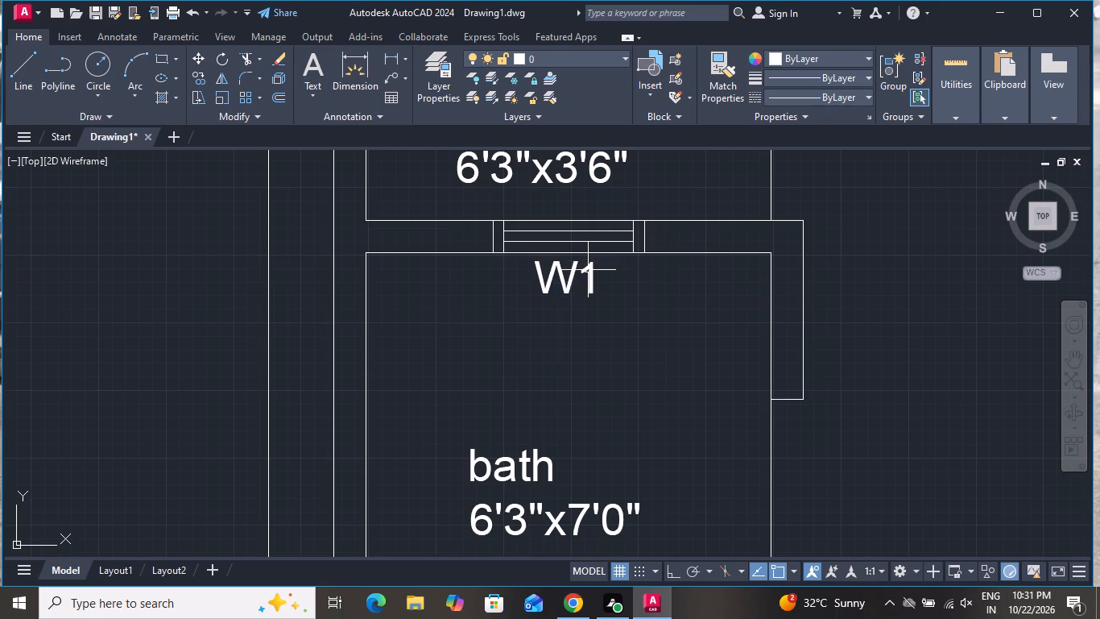
# Change the text of the copied label at the bath window to V.
pyautogui.doubleClick(589, 271)
pyautogui.click(599, 268)
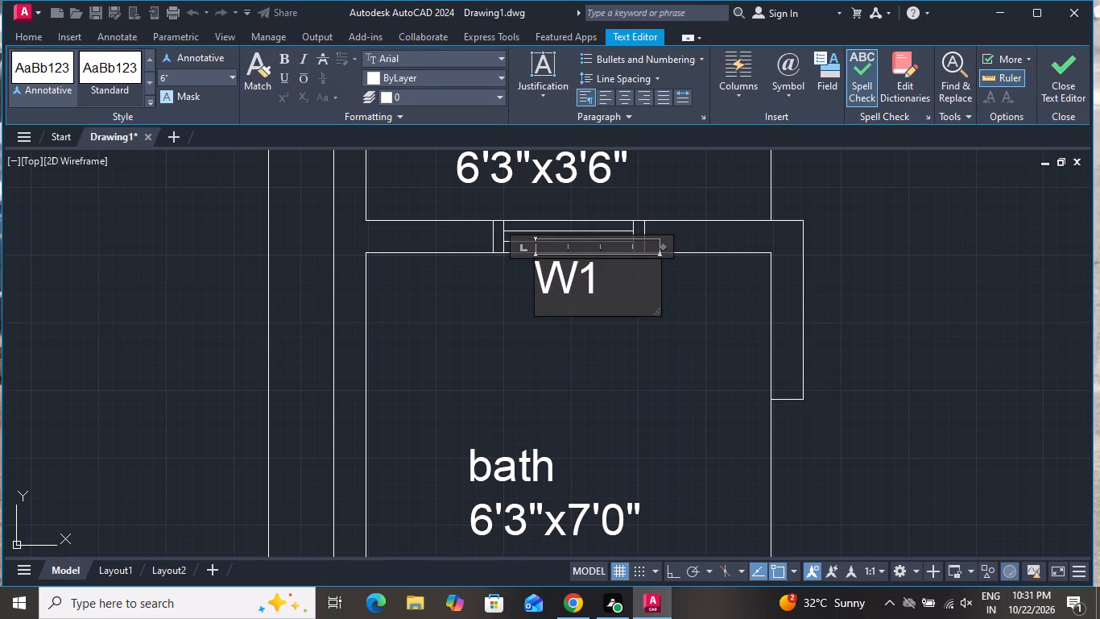
pyautogui.press('BackSpace')
pyautogui.press('BackSpace')
pyautogui.press('BackSpace')
pyautogui.press('v')
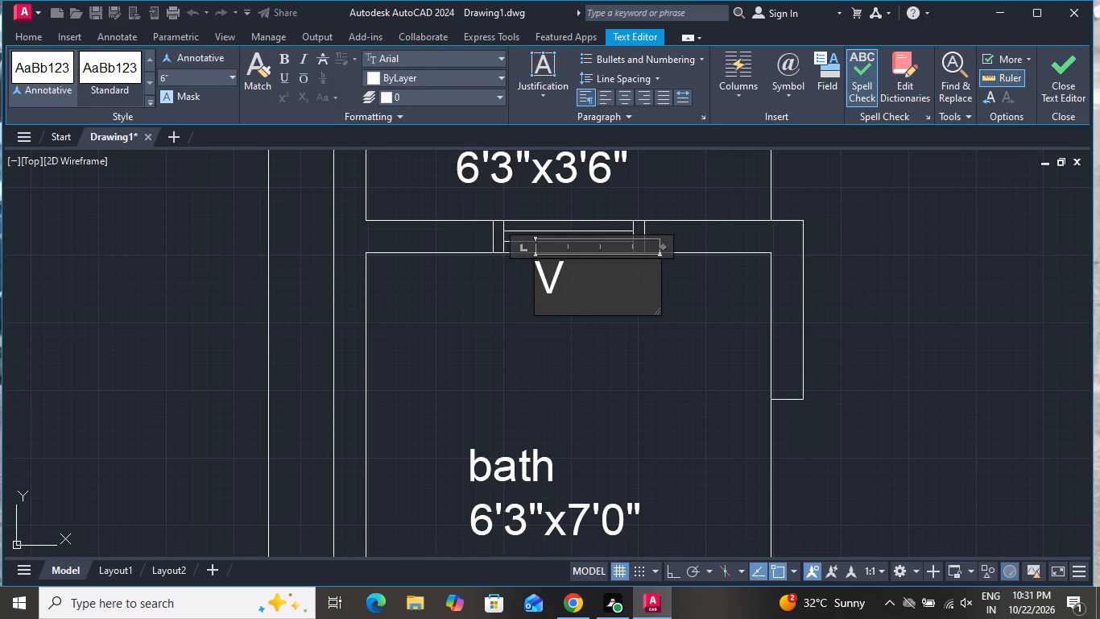
pyautogui.click(829, 337)
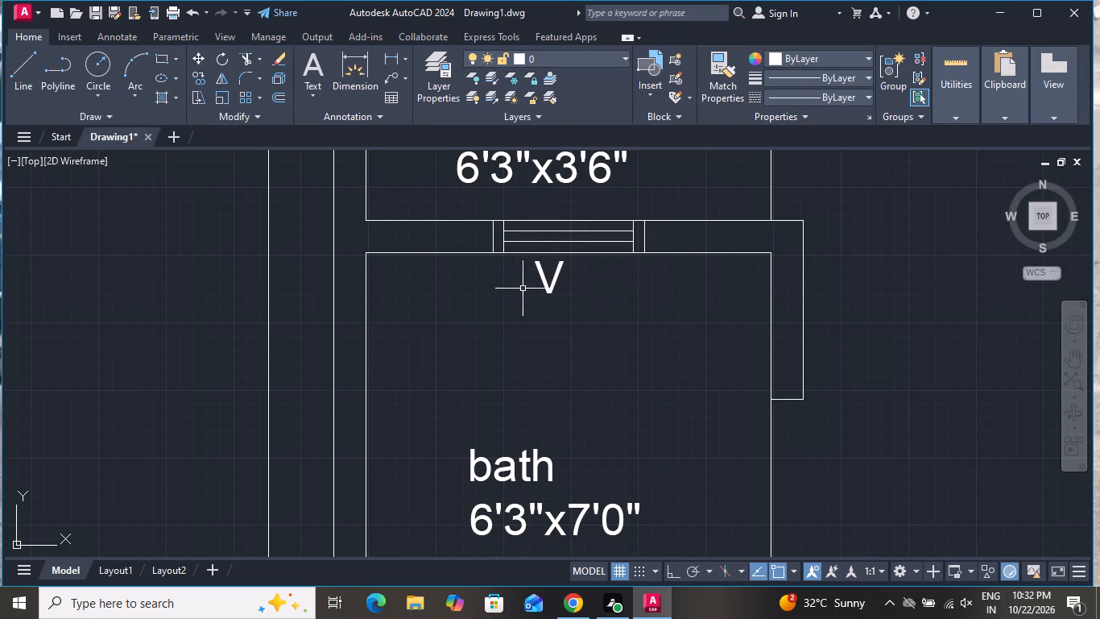
# Copy the V label into the 12'3"x11'0" room, just beside the wall line of the open area.
pyautogui.click(540, 272)
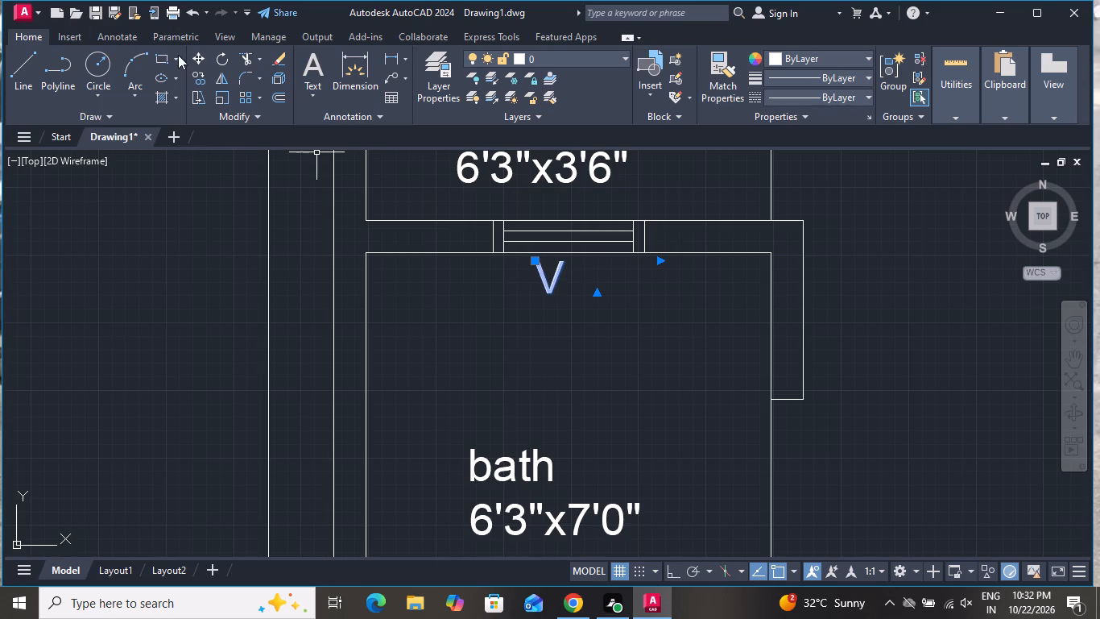
pyautogui.click(208, 85)
pyautogui.click(513, 301)
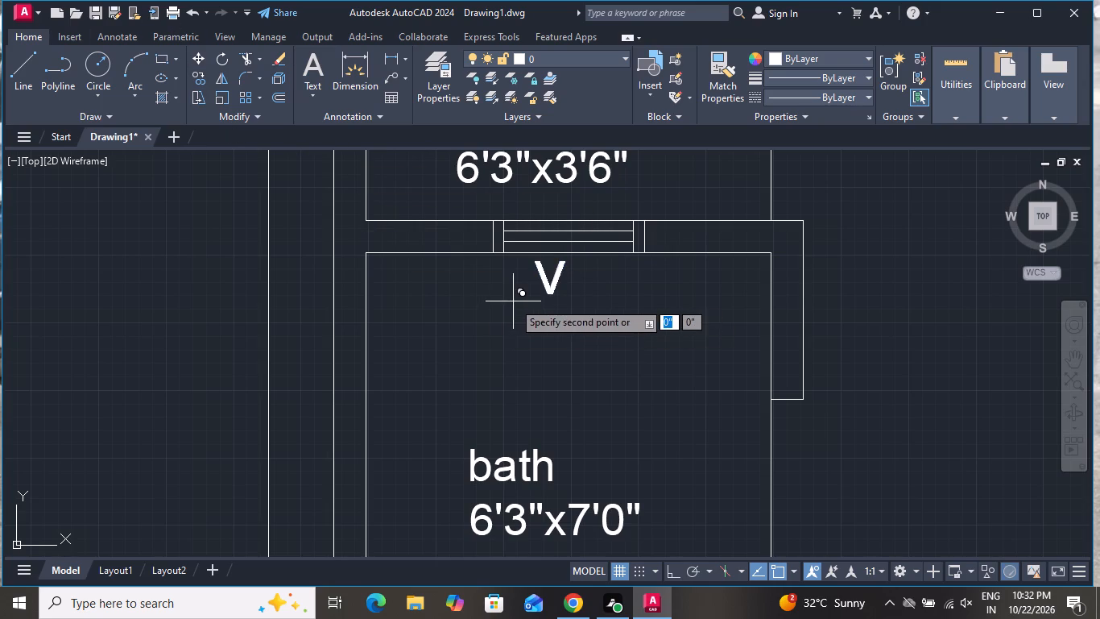
pyautogui.scroll(-2, 577, 270)
pyautogui.scroll(-1, 660, 268)
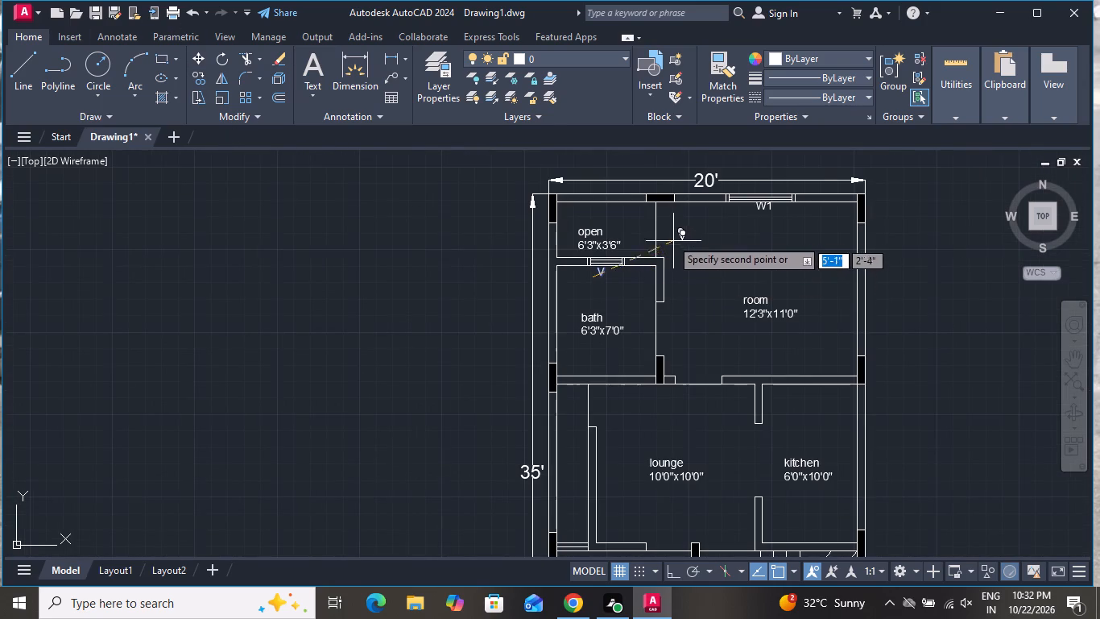
pyautogui.scroll(3, 664, 232)
pyautogui.click(619, 235)
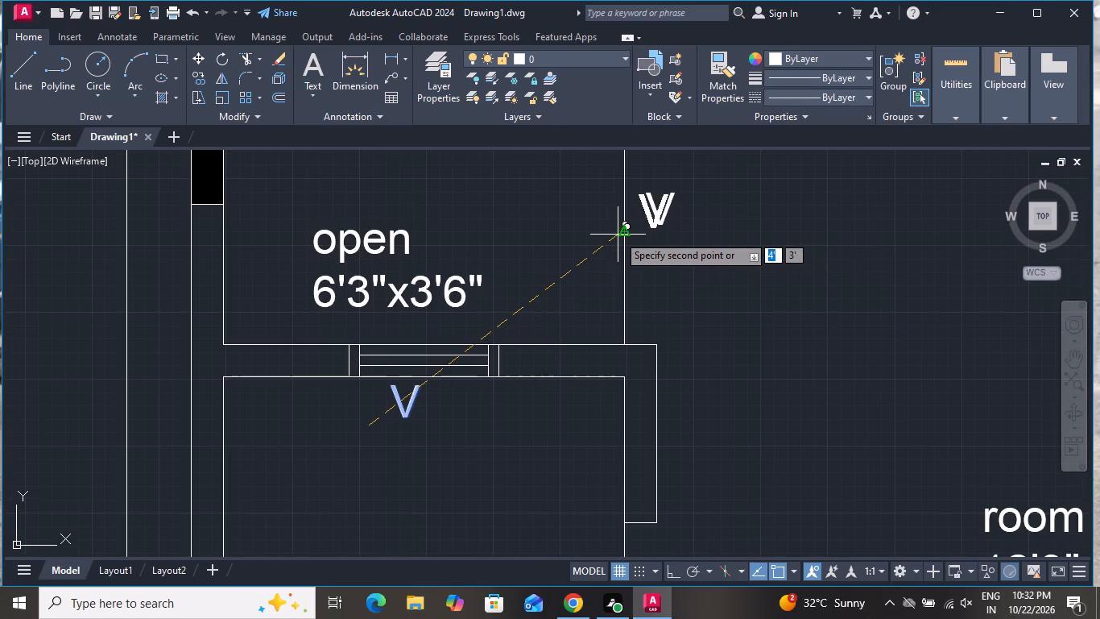
pyautogui.rightClick(618, 235)
pyautogui.click(651, 267)
# Change the text of the copied label beside the open area to D2.
pyautogui.scroll(3, 667, 198)
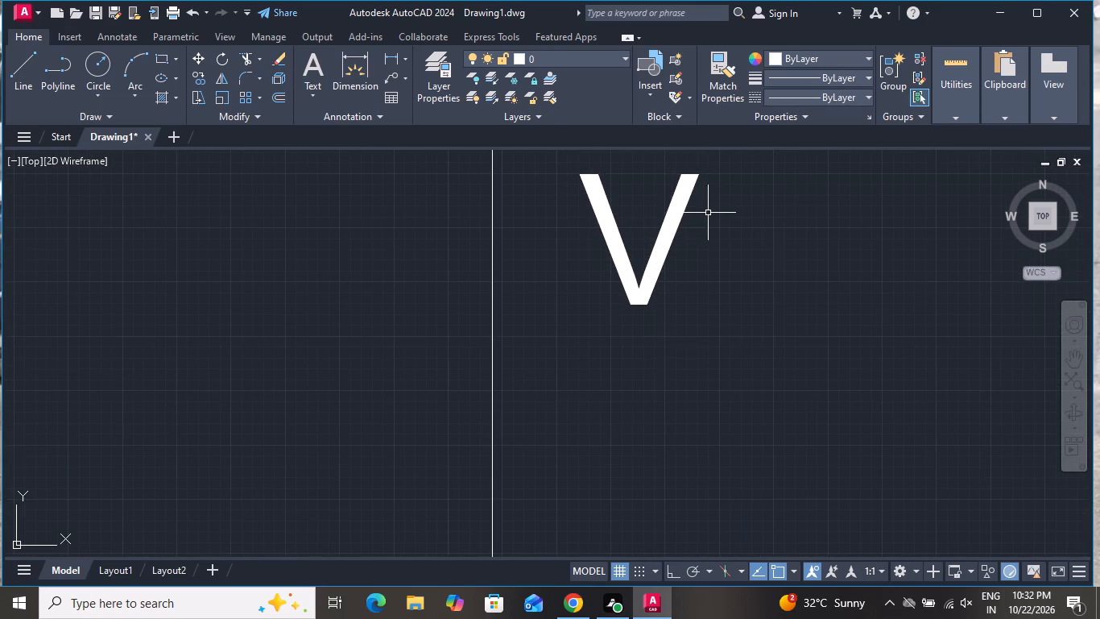
pyautogui.doubleClick(674, 202)
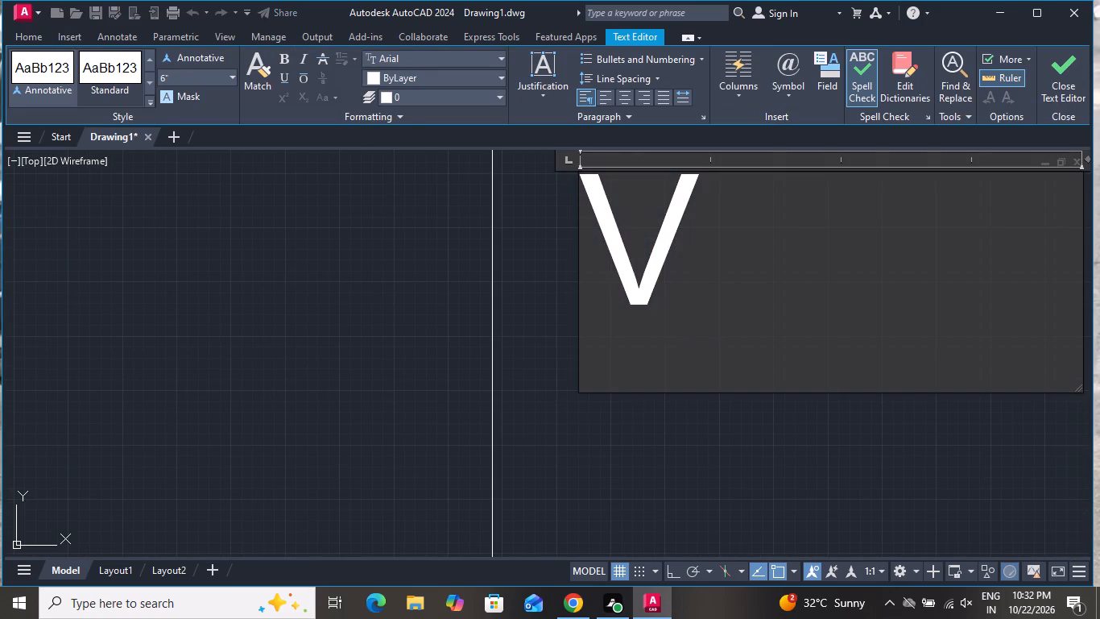
pyautogui.press('BackSpace')
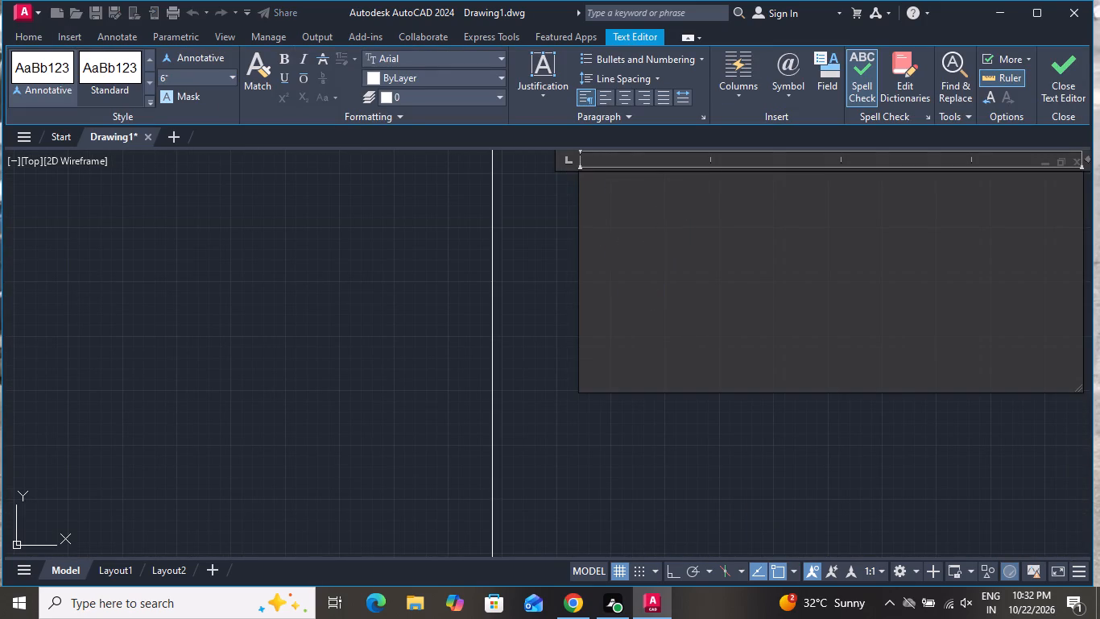
pyautogui.write('D2')
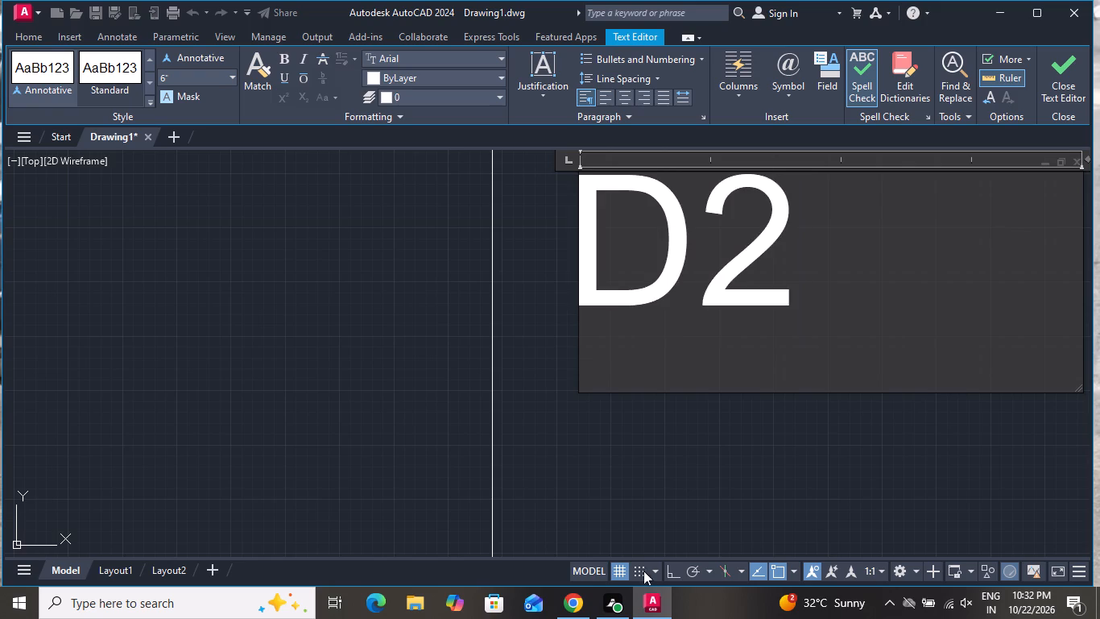
pyautogui.click(651, 504)
# Copy the D2 label to the bath's door opening and to the opening of the narrow space beside the lounge.
pyautogui.scroll(-2, 655, 466)
pyautogui.click(672, 398)
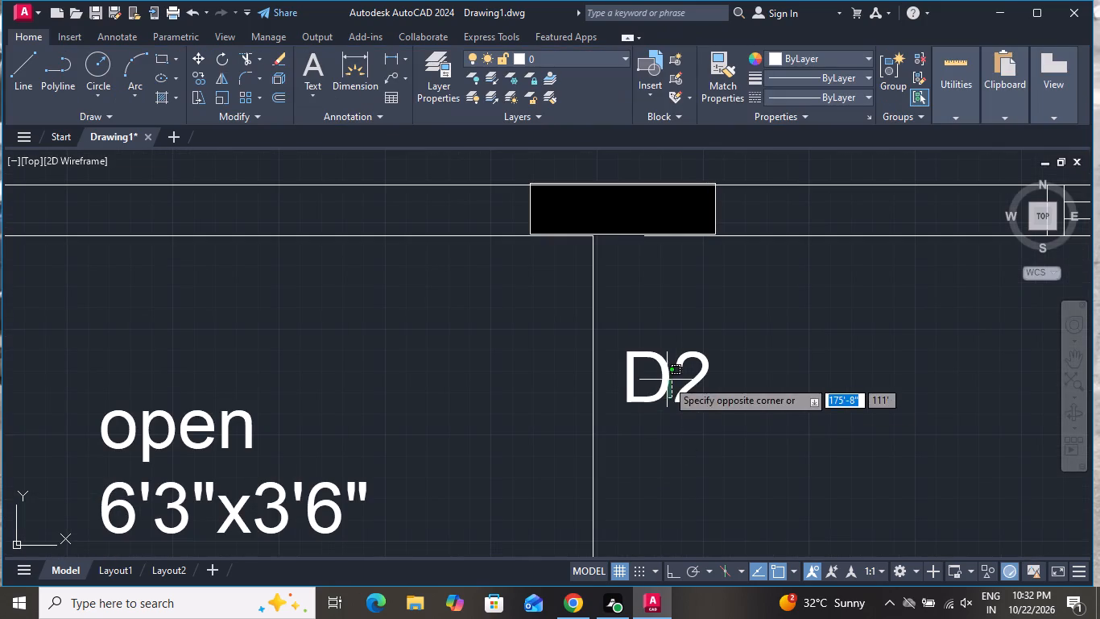
pyautogui.click(666, 379)
pyautogui.click(195, 73)
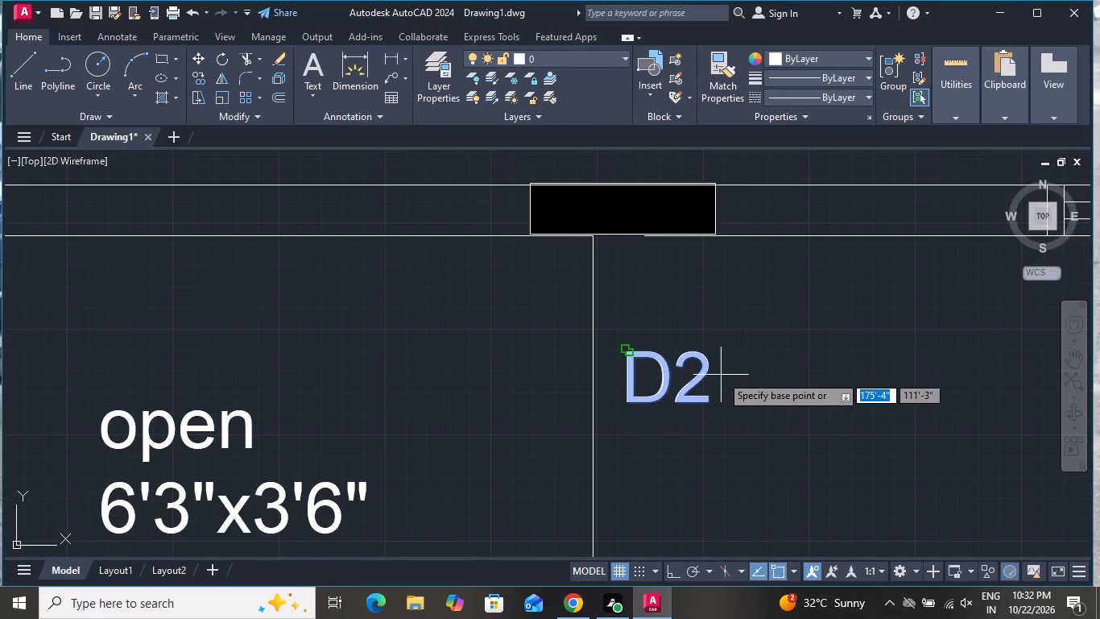
pyautogui.click(702, 387)
pyautogui.scroll(-3, 708, 344)
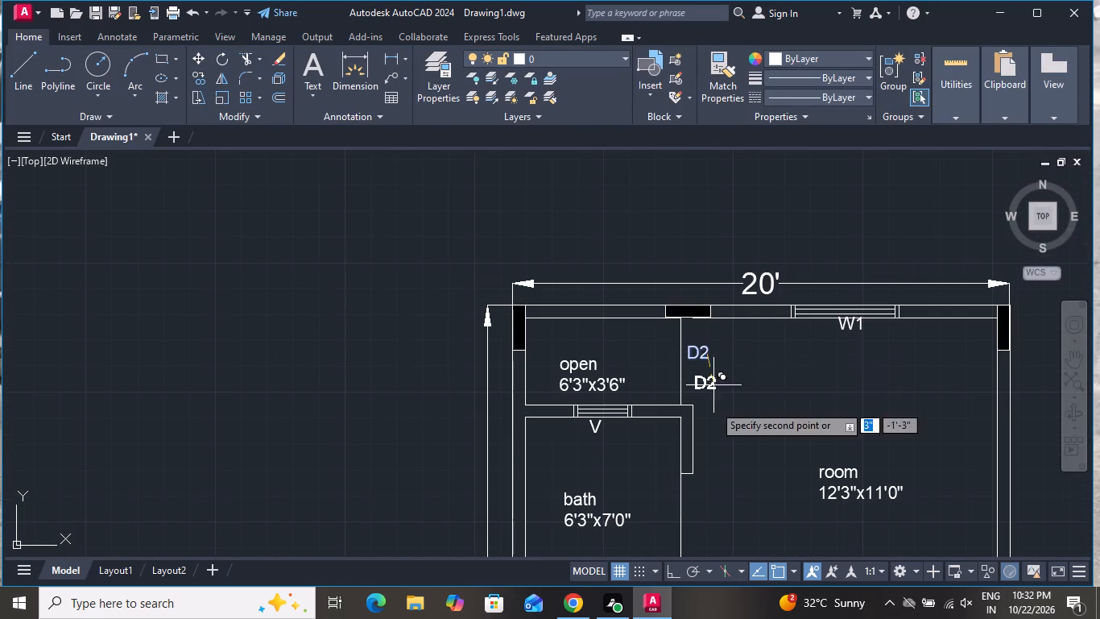
pyautogui.scroll(-1, 713, 454)
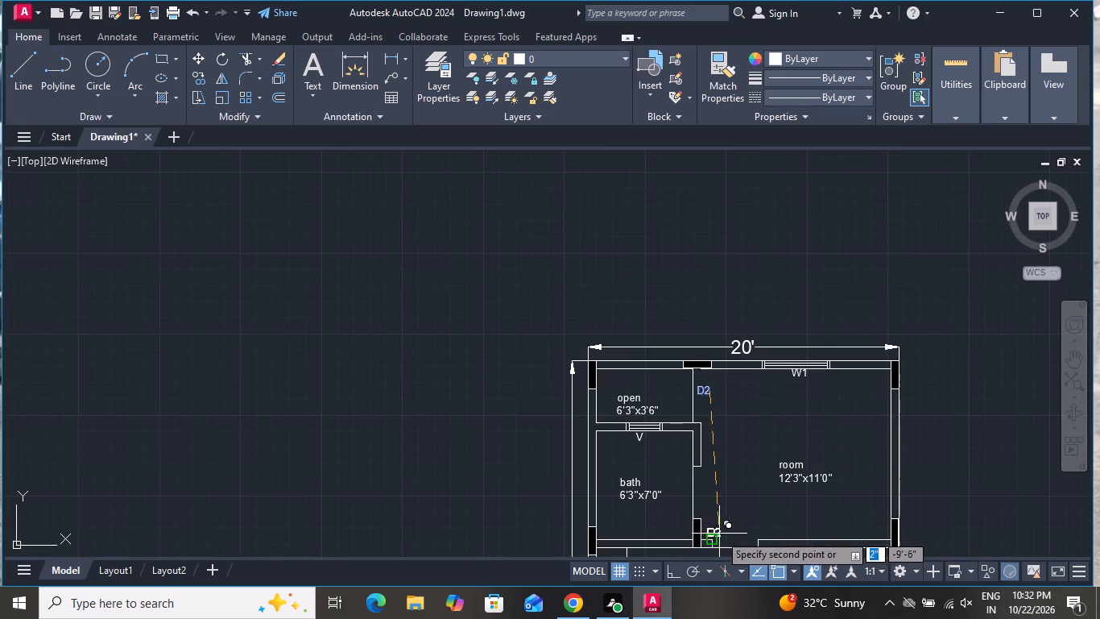
pyautogui.scroll(3, 703, 501)
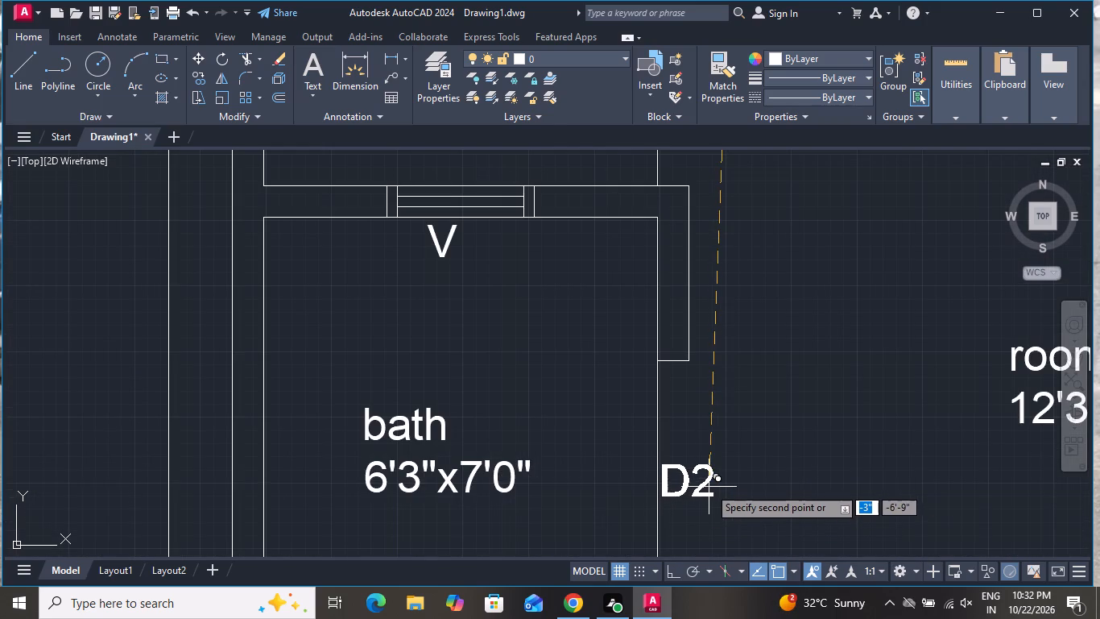
pyautogui.click(709, 487)
pyautogui.scroll(-2, 804, 400)
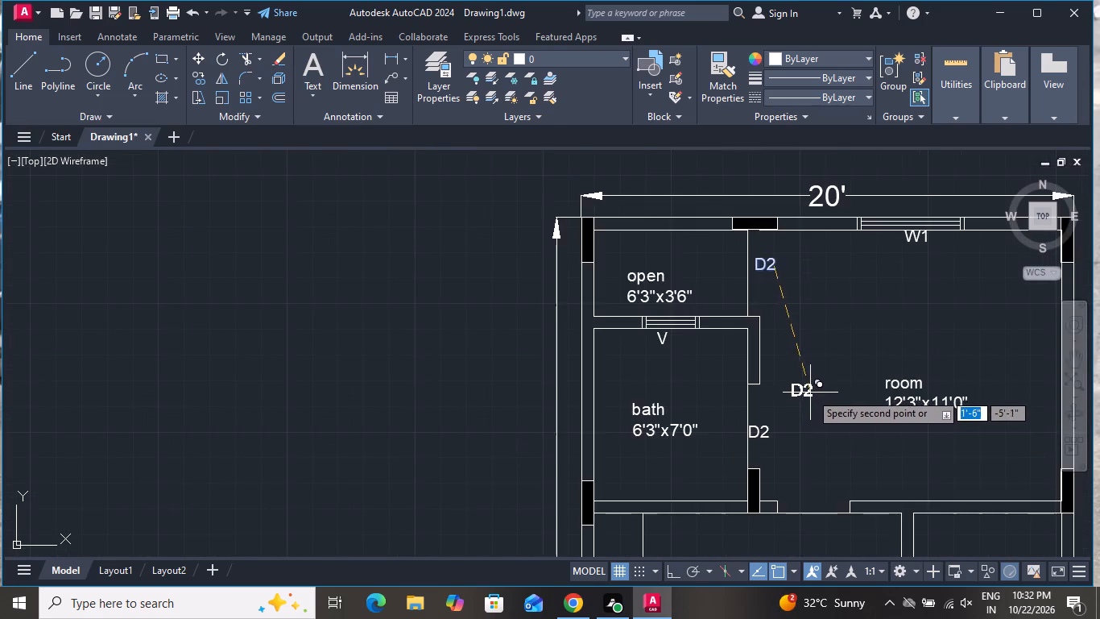
pyautogui.scroll(-1, 811, 391)
pyautogui.scroll(3, 734, 497)
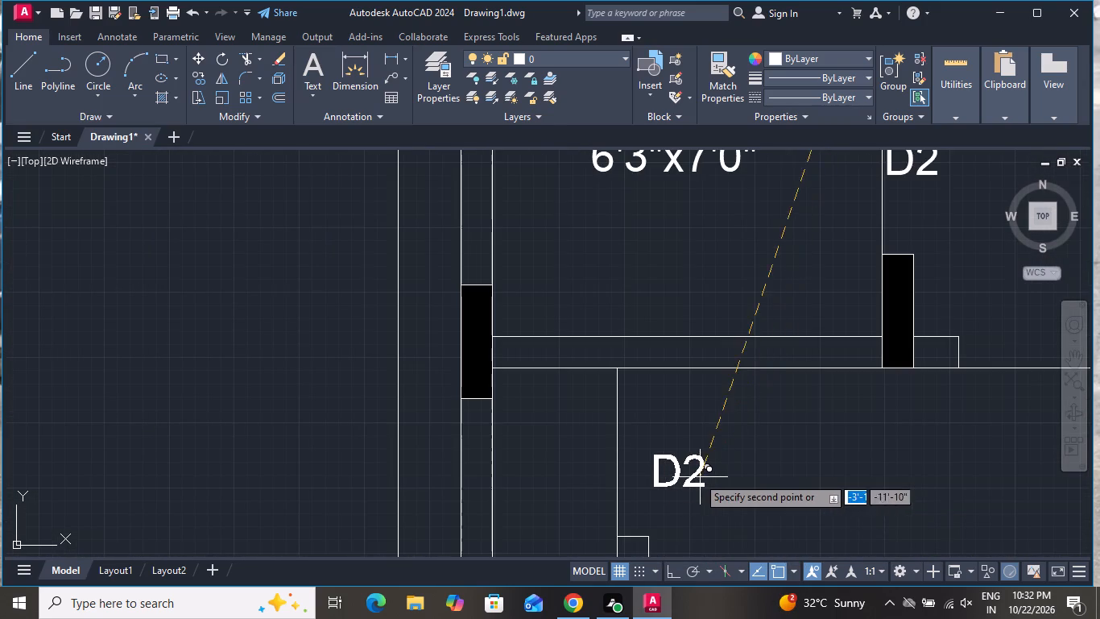
pyautogui.click(670, 468)
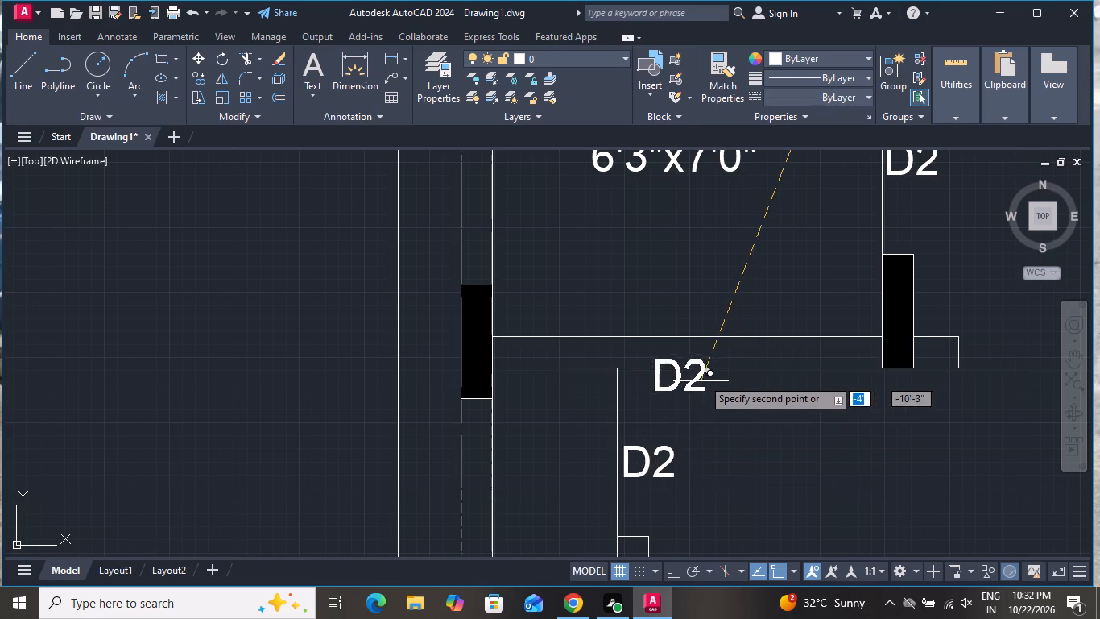
# Copy the D2 label into the door opening between the 12'3"x11'0" room and the lounge.
pyautogui.scroll(-2, 710, 363)
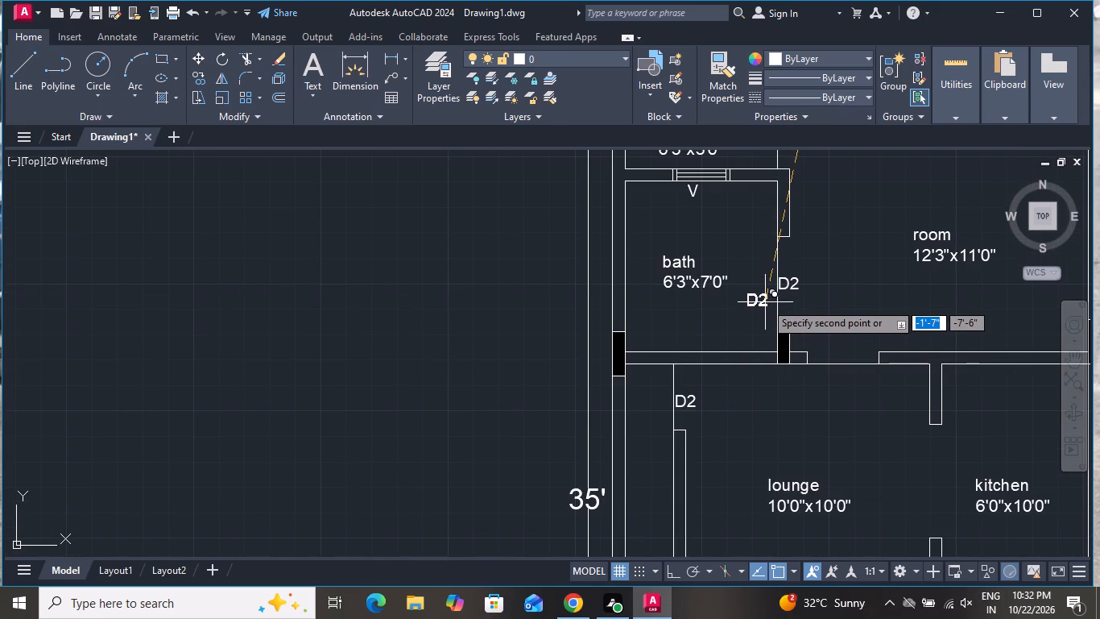
pyautogui.scroll(-2, 765, 298)
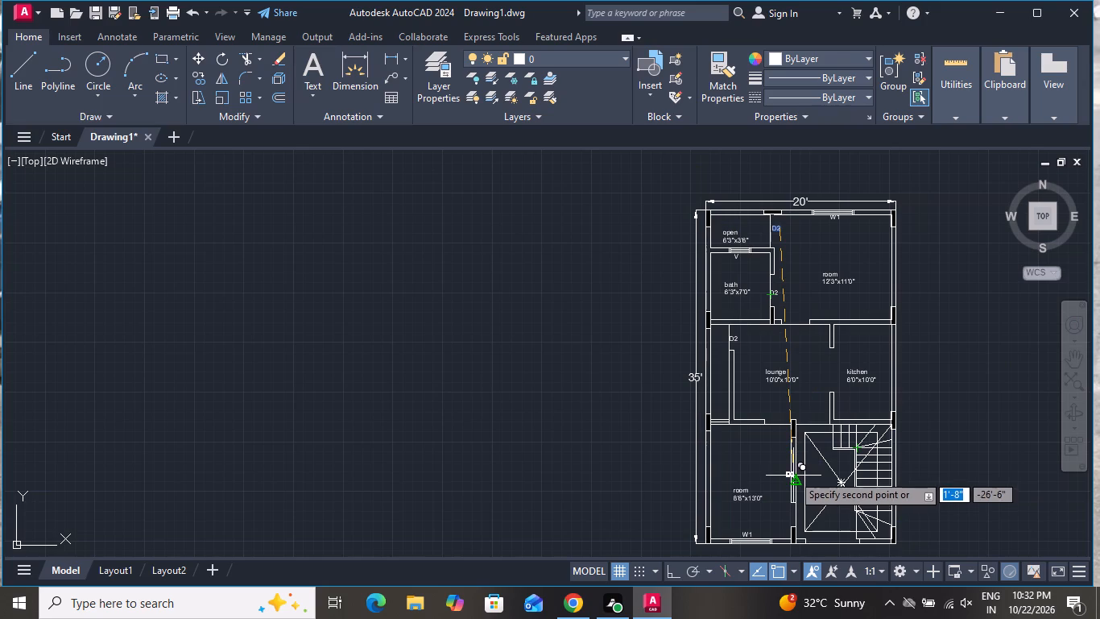
pyautogui.scroll(4, 796, 313)
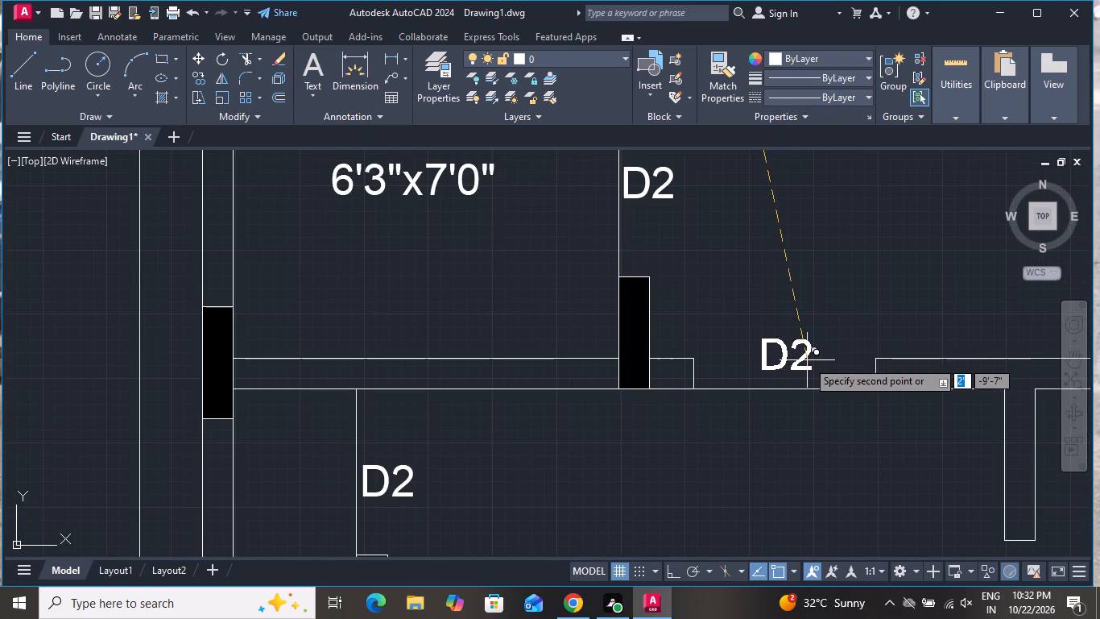
pyautogui.click(811, 366)
pyautogui.rightClick(811, 366)
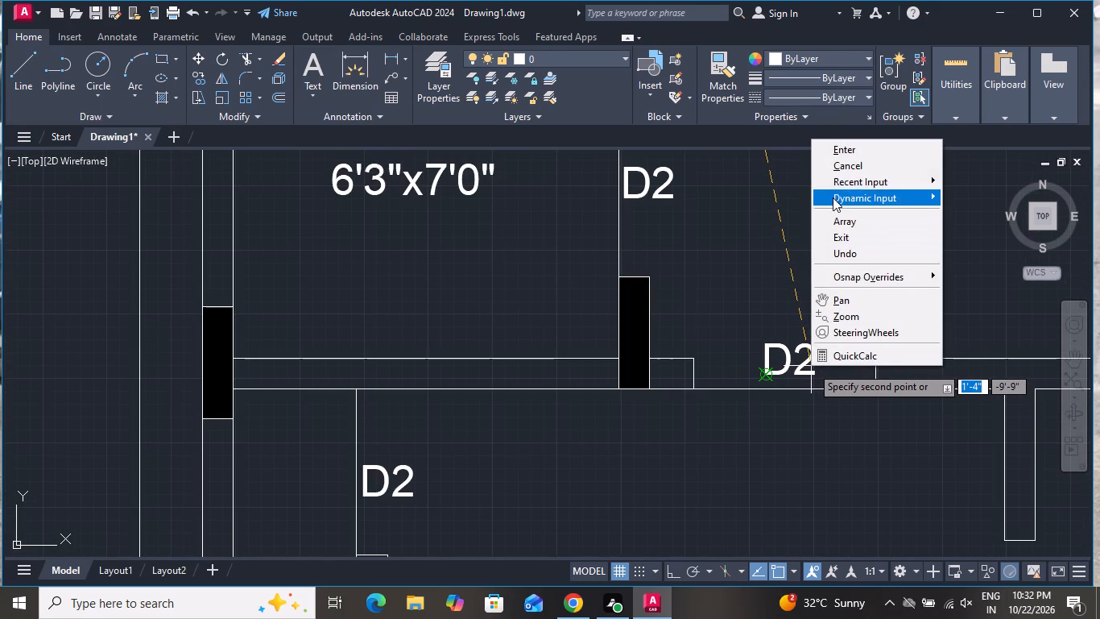
pyautogui.click(837, 160)
# Change the text of the label in the opening between the 12'3"x11'0" room and the lounge to D1.
pyautogui.click(817, 353)
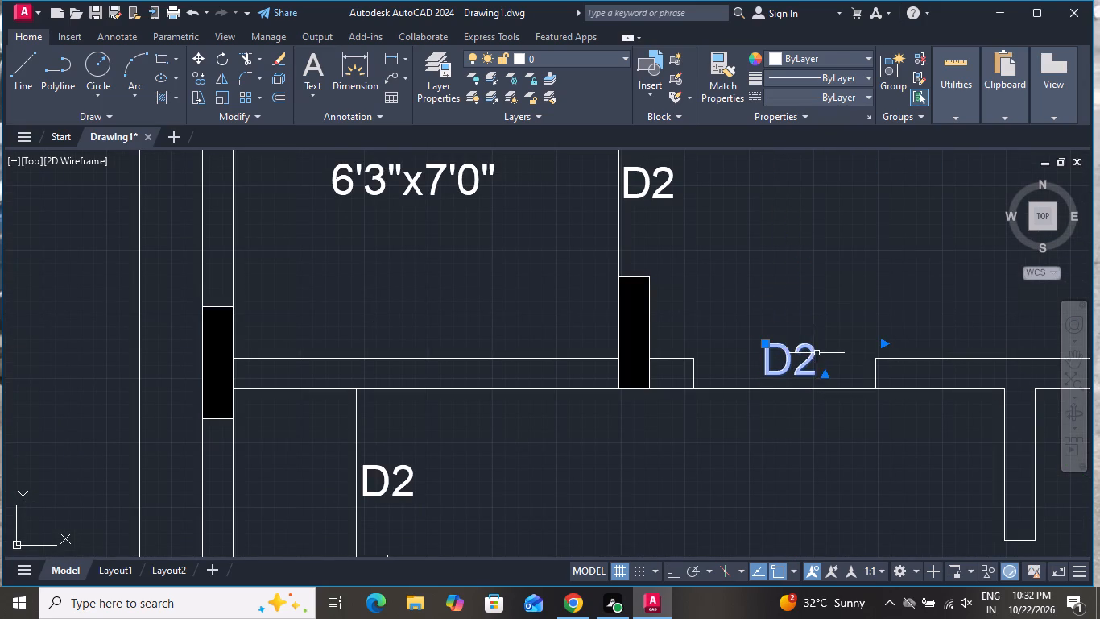
pyautogui.click(816, 353)
pyautogui.press('BackSpace')
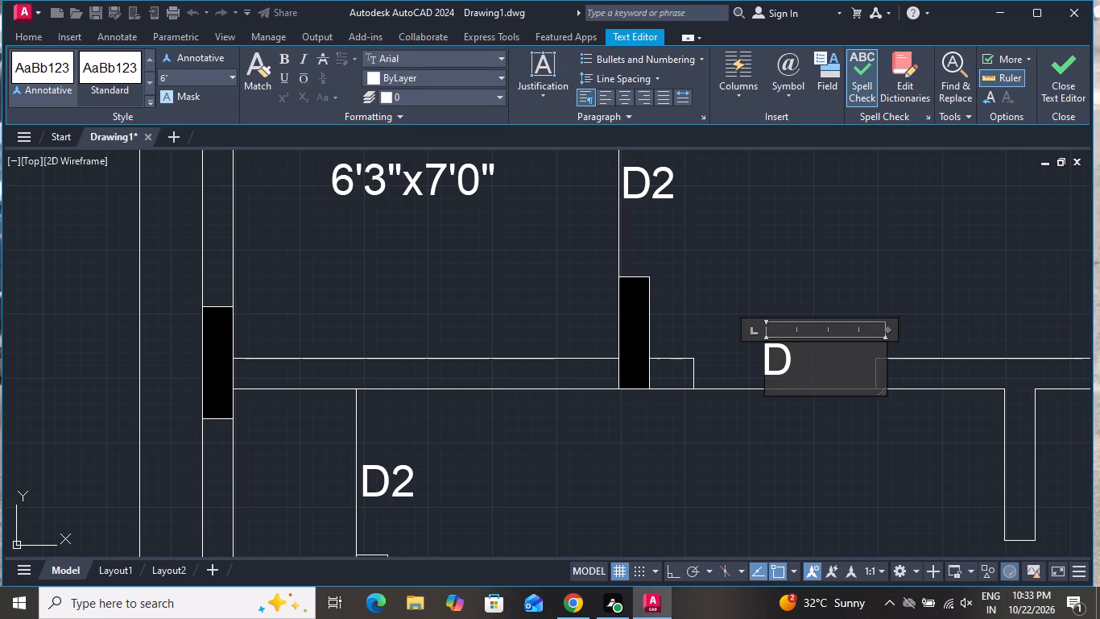
pyautogui.press('1')
pyautogui.click(668, 503)
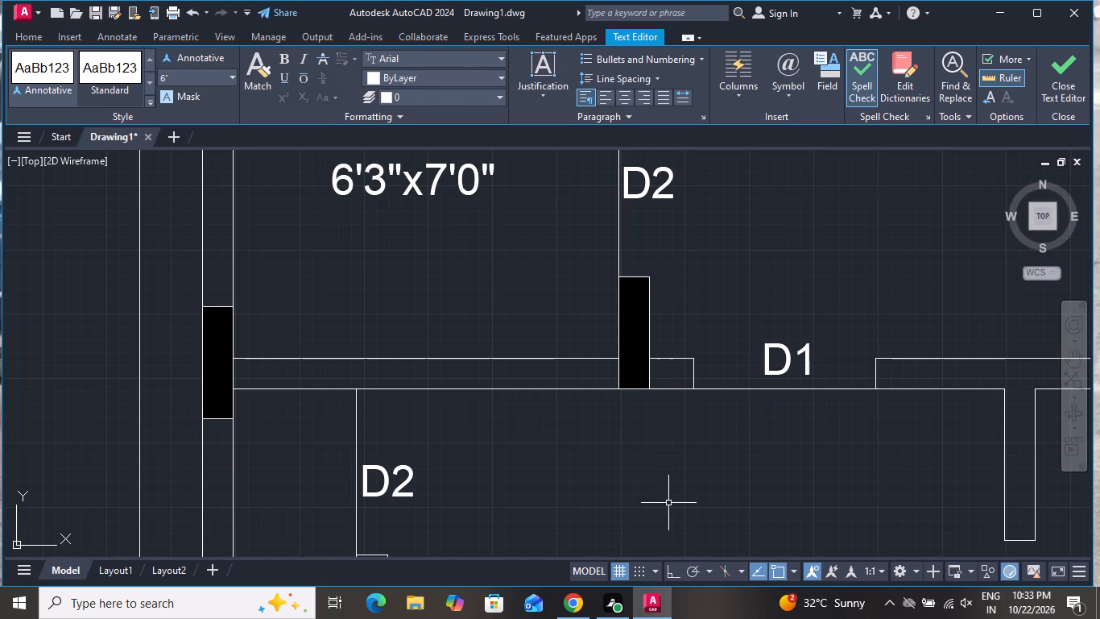
# Copy the D1 label into the door opening between the lounge and the 8'6"x13'0" front room.
pyautogui.click(810, 347)
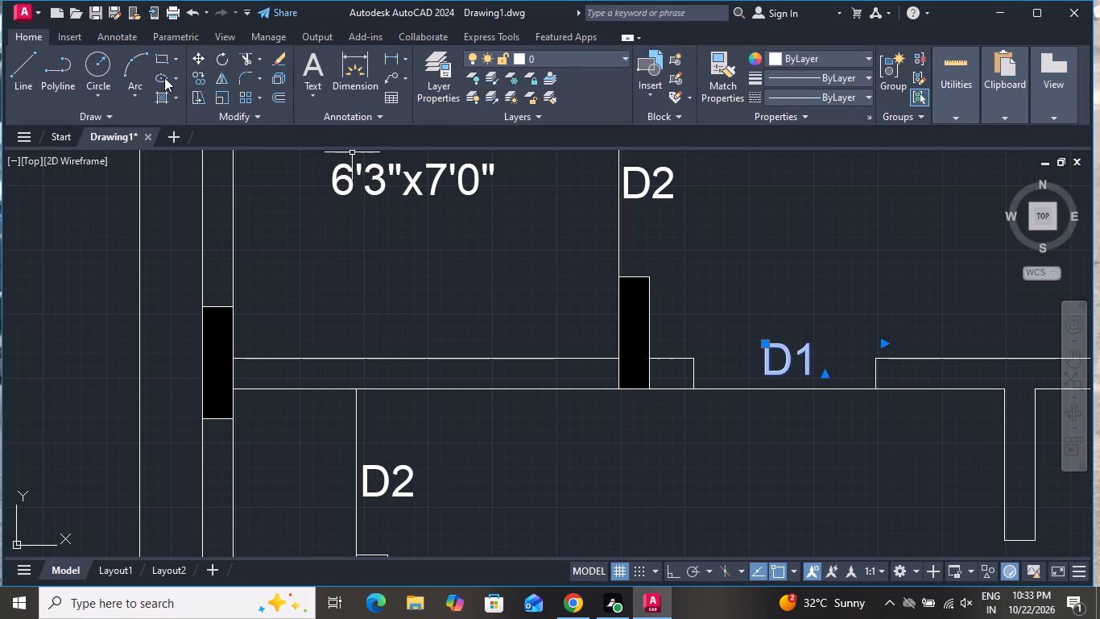
pyautogui.click(196, 76)
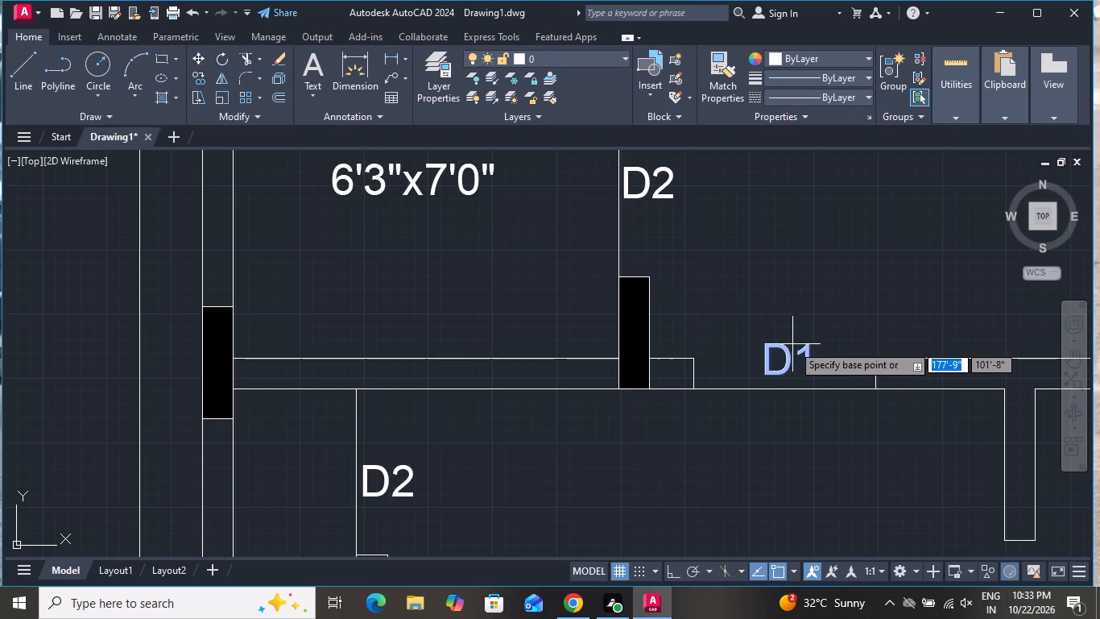
pyautogui.click(792, 349)
pyautogui.scroll(-5, 762, 233)
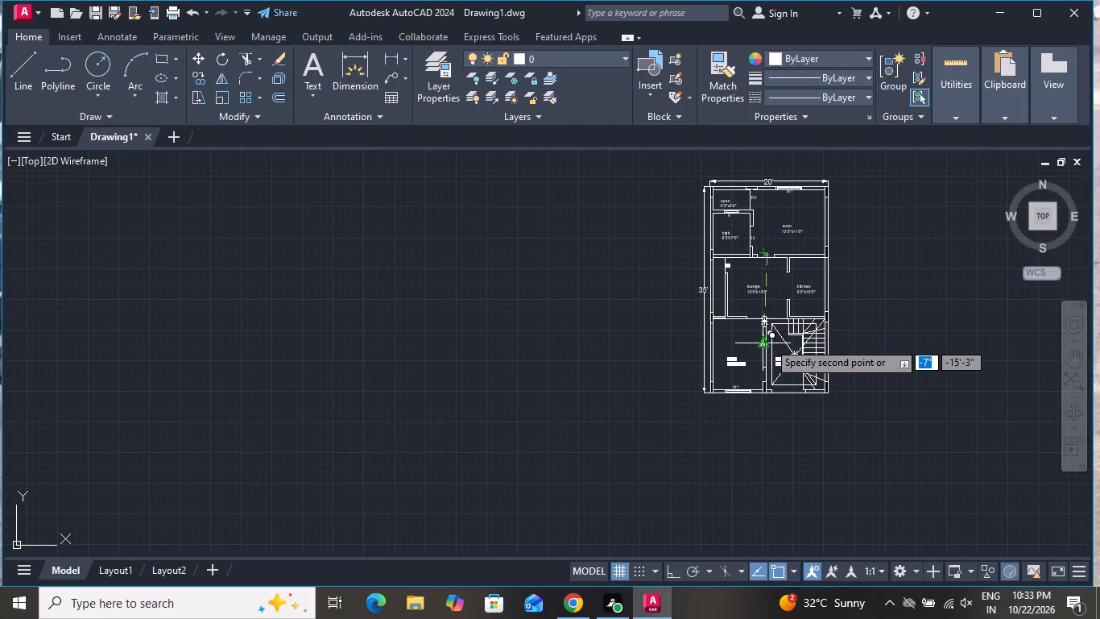
pyautogui.scroll(4, 744, 327)
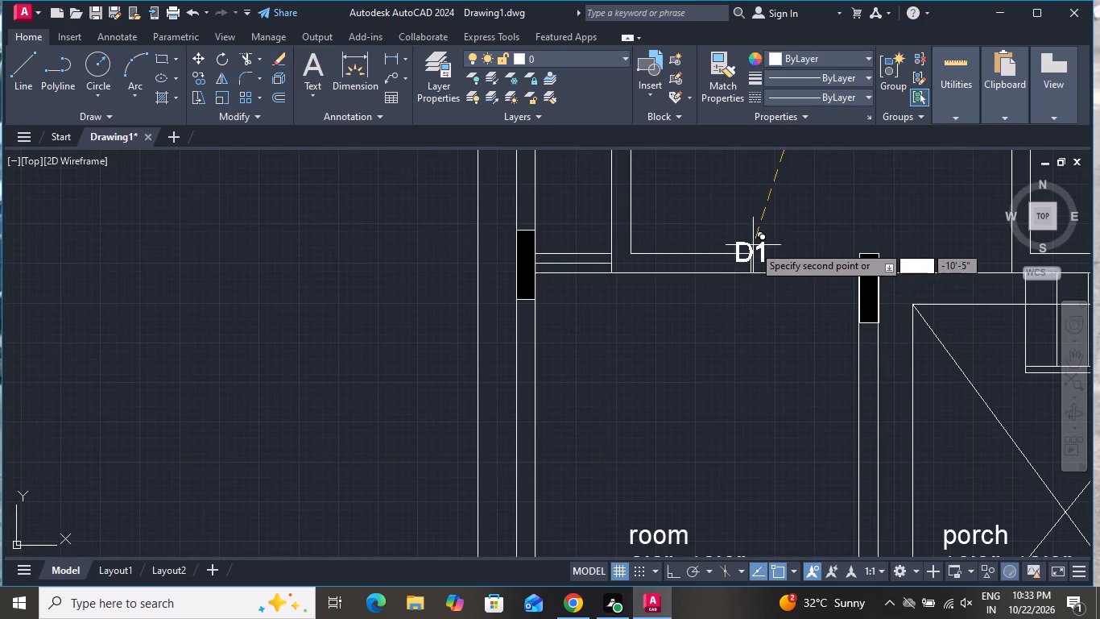
pyautogui.click(804, 246)
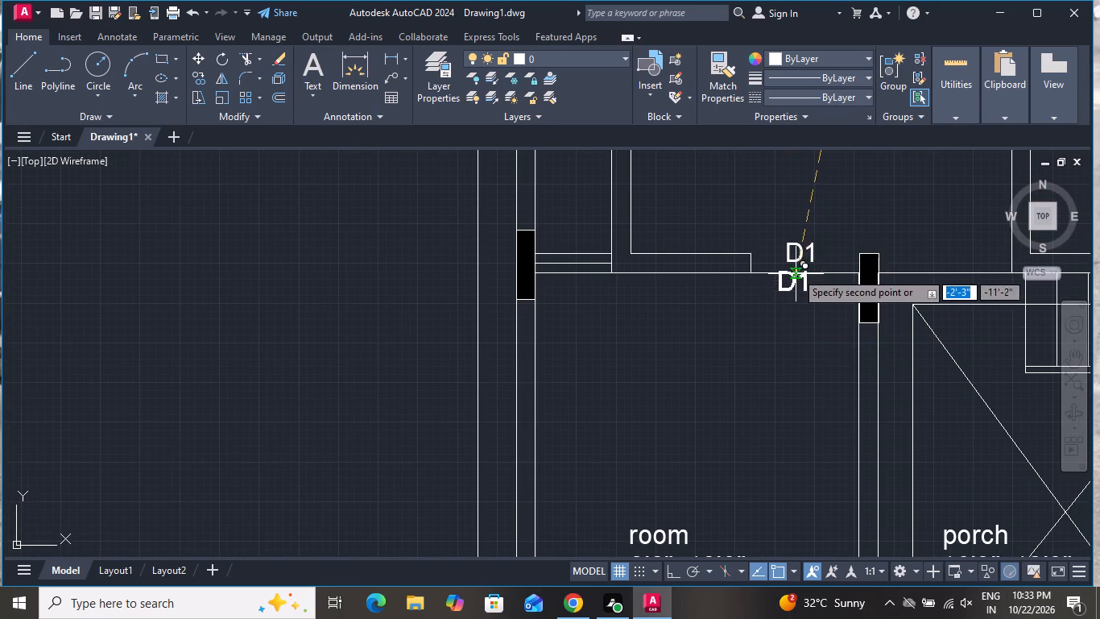
# Copy the D1 label into the door opening between the 8'6"x13'0" front room and the porch.
pyautogui.scroll(-2, 799, 260)
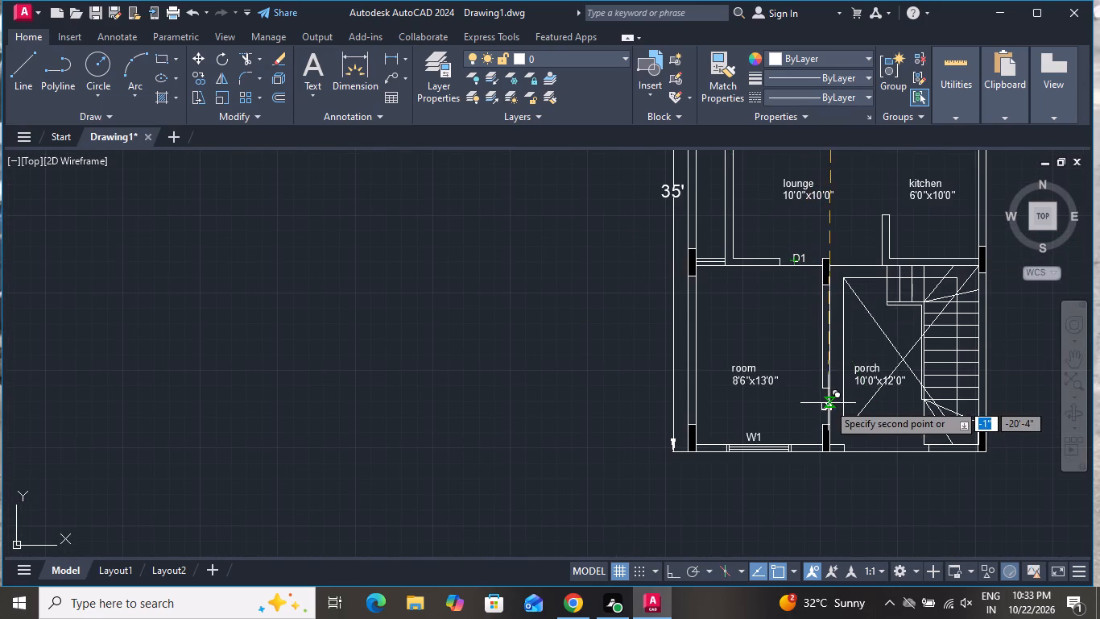
pyautogui.scroll(3, 828, 403)
pyautogui.click(806, 407)
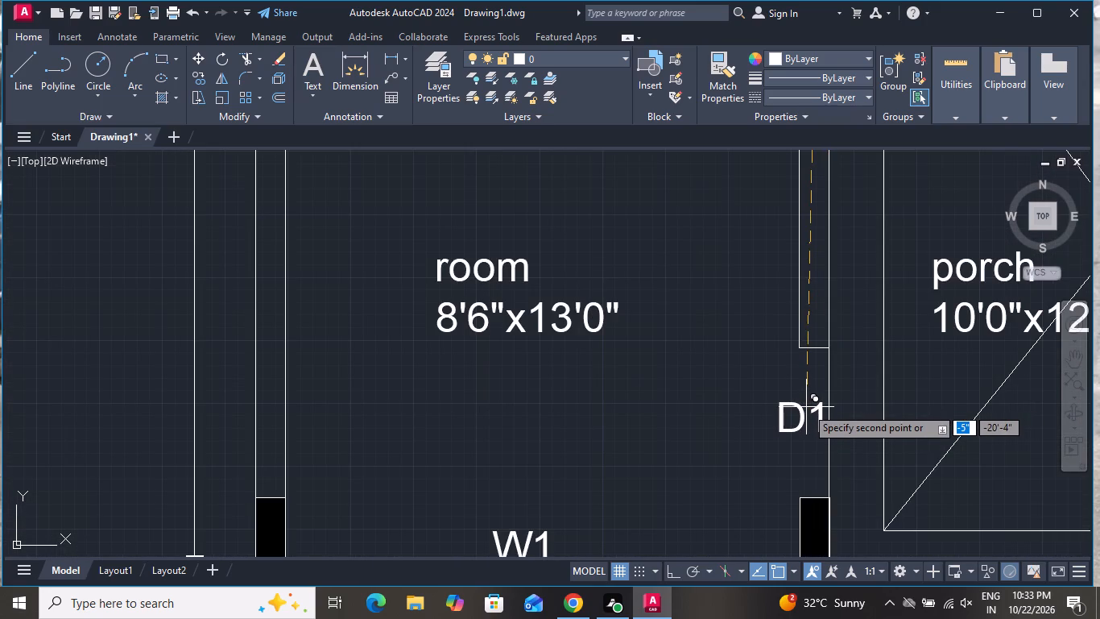
# Copy the D1 label into the opening between the lounge and the porch, and finish copying.
pyautogui.scroll(-2, 806, 407)
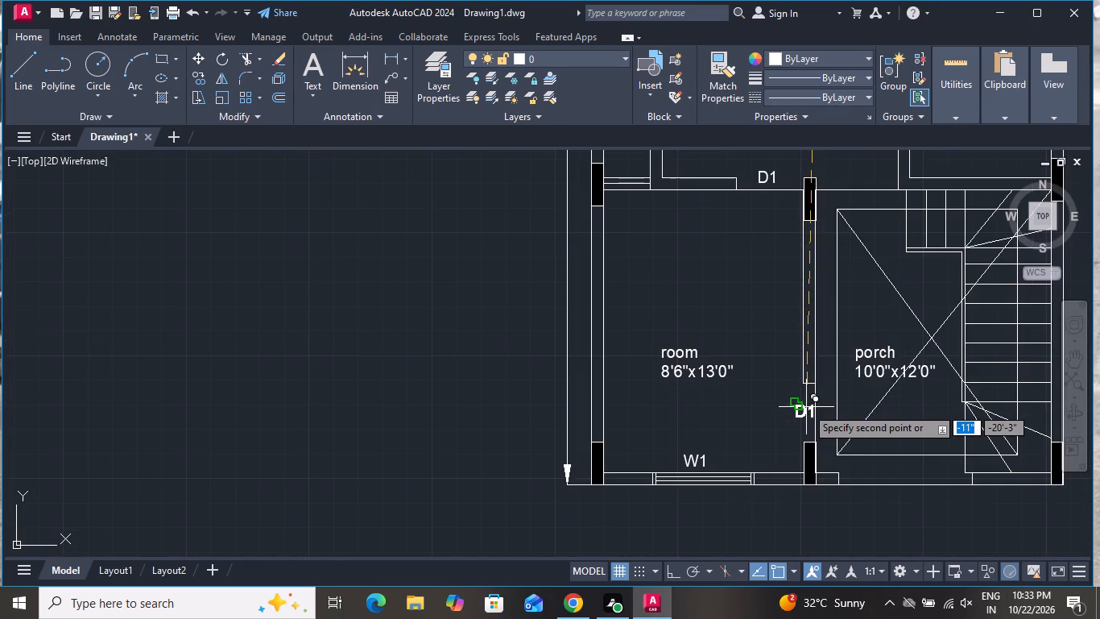
pyautogui.scroll(-2, 821, 324)
pyautogui.scroll(6, 826, 268)
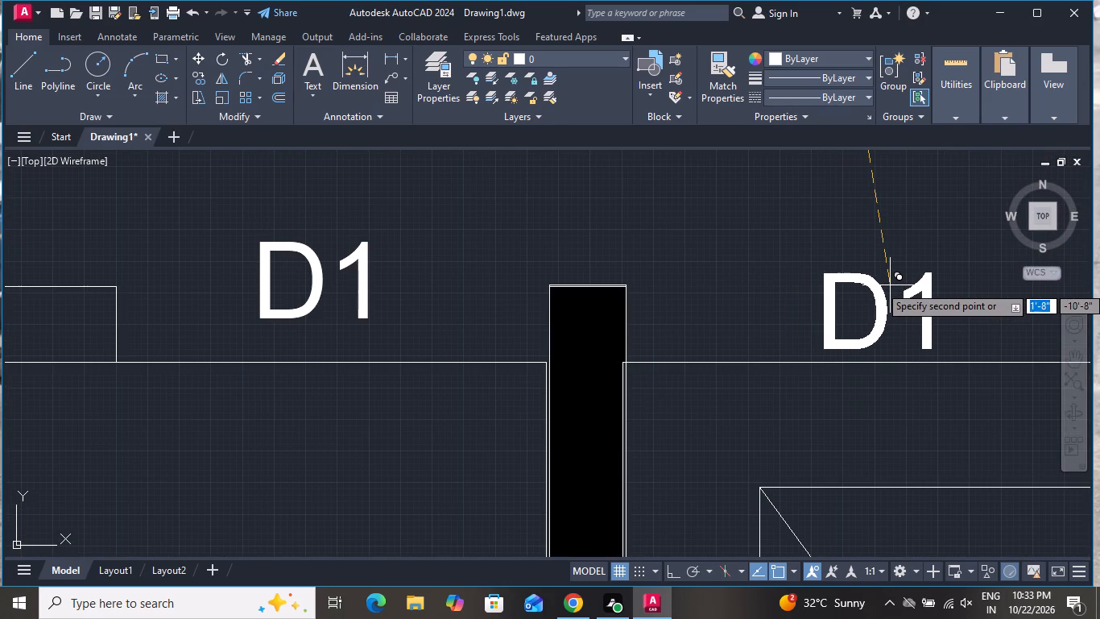
pyautogui.click(890, 285)
pyautogui.rightClick(890, 285)
pyautogui.click(904, 301)
# Change the text of the label in the opening between the lounge and the porch to DOOR.
pyautogui.scroll(-3, 891, 341)
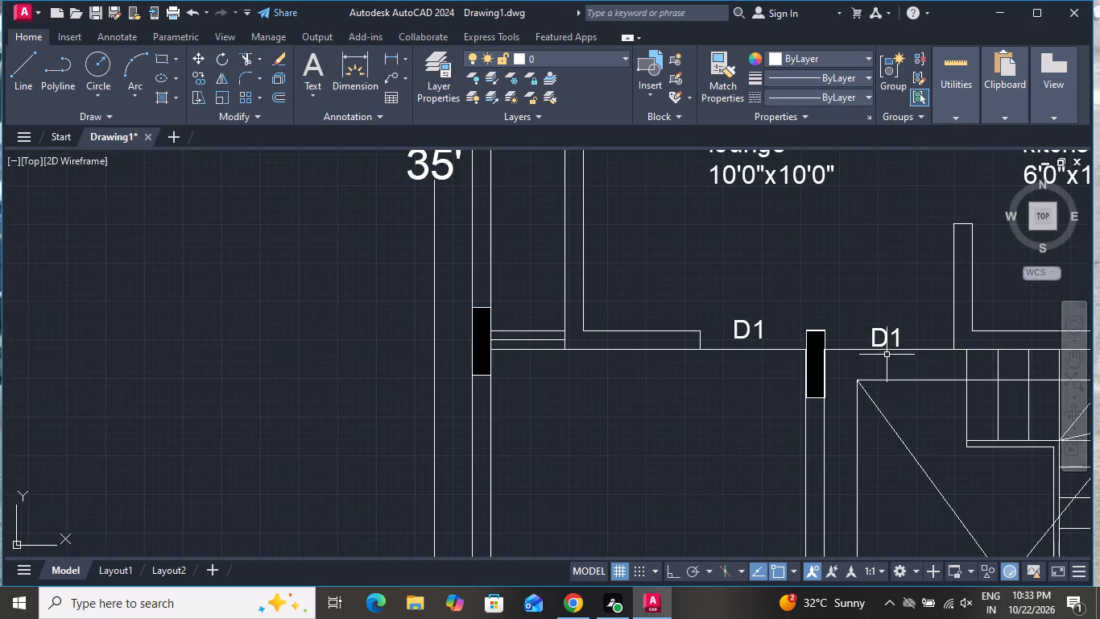
pyautogui.scroll(2, 909, 333)
pyautogui.doubleClick(884, 355)
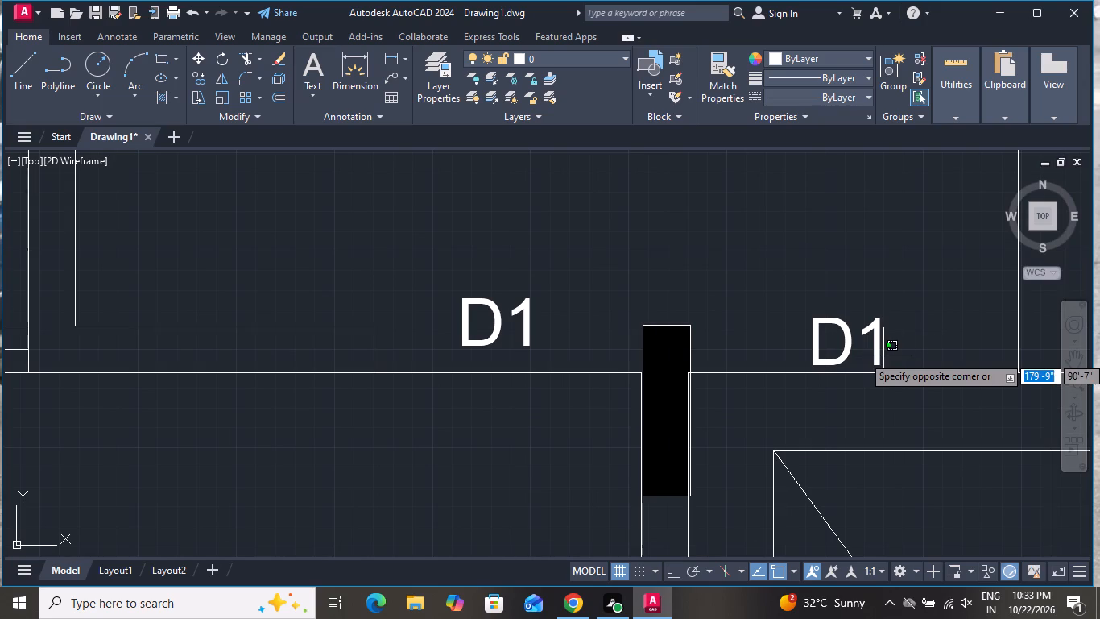
pyautogui.doubleClick(878, 359)
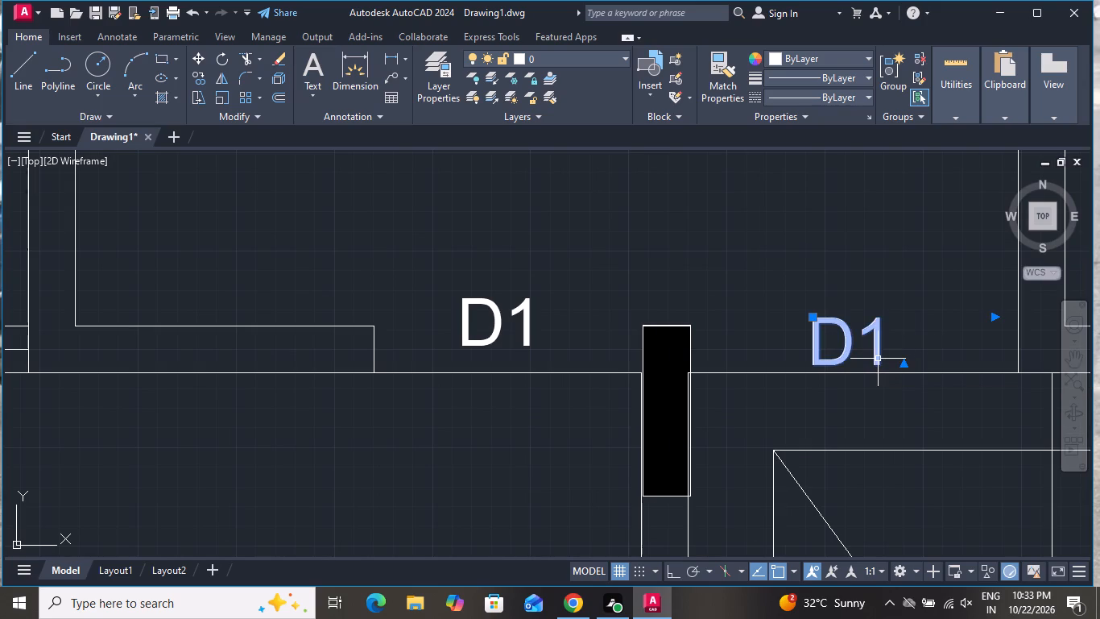
pyautogui.click(878, 359)
pyautogui.click(878, 359)
pyautogui.doubleClick(878, 332)
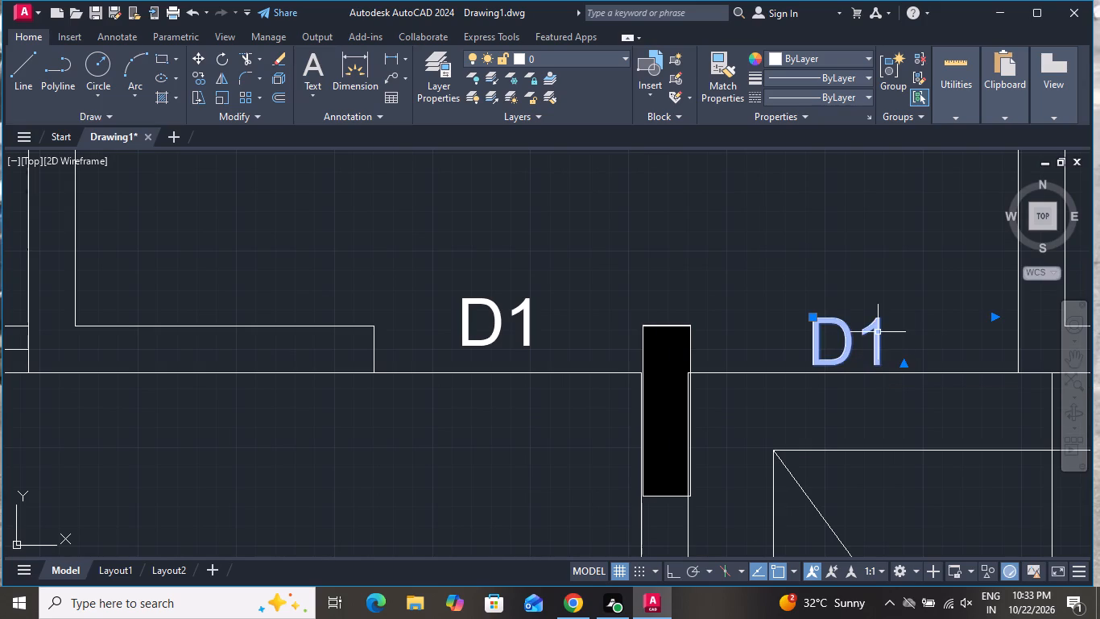
pyautogui.tripleClick(878, 332)
pyautogui.click(878, 332)
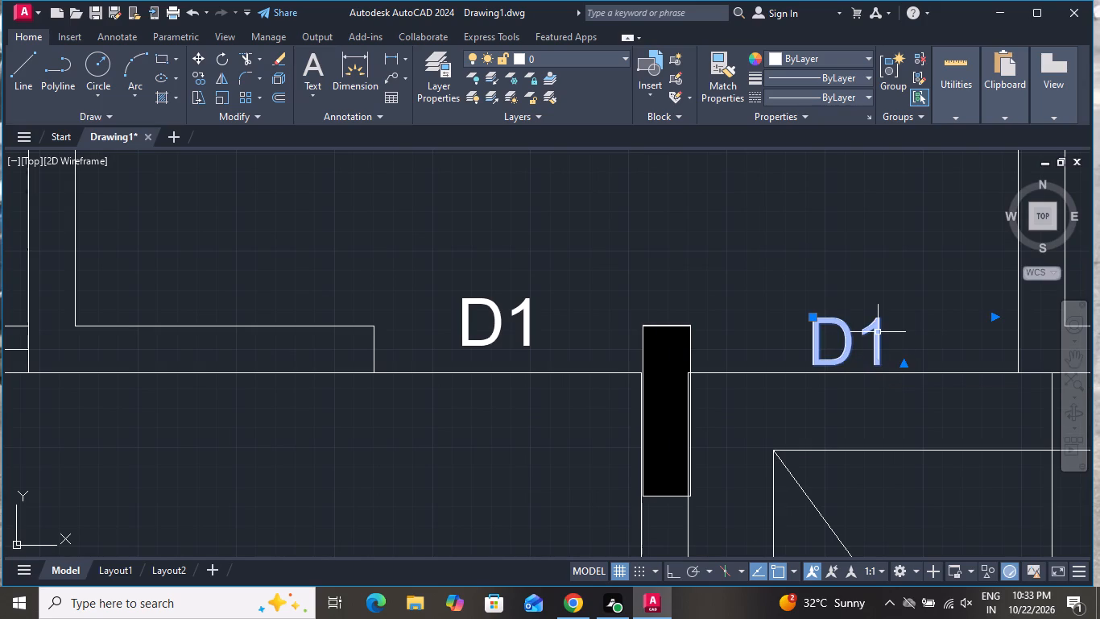
pyautogui.tripleClick(878, 332)
pyautogui.click(888, 285)
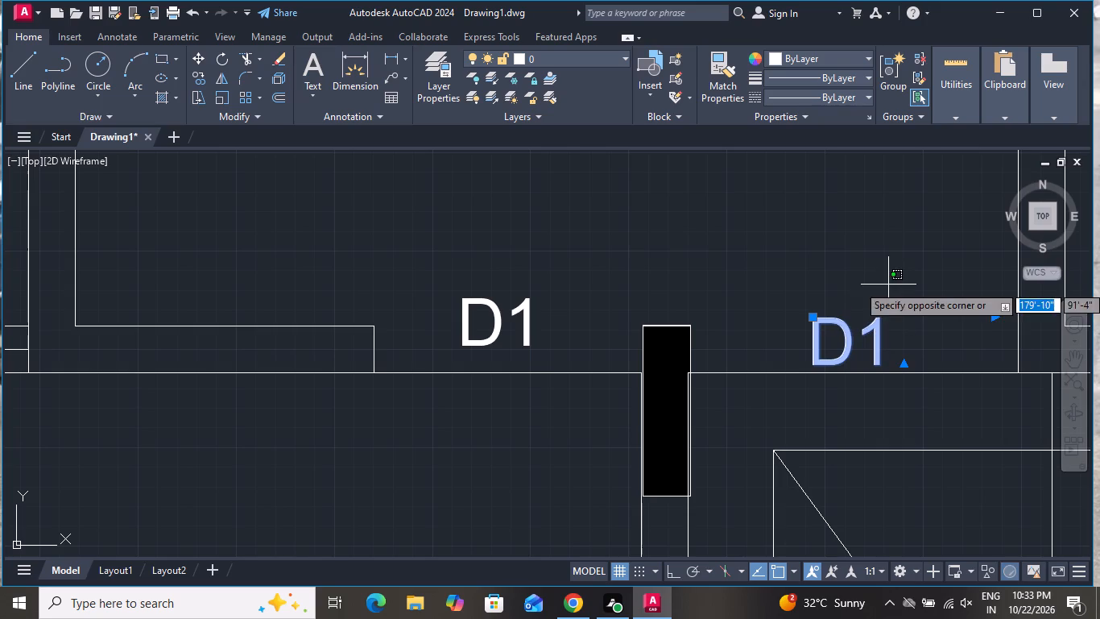
pyautogui.click(870, 328)
pyautogui.click(856, 346)
pyautogui.tripleClick(814, 341)
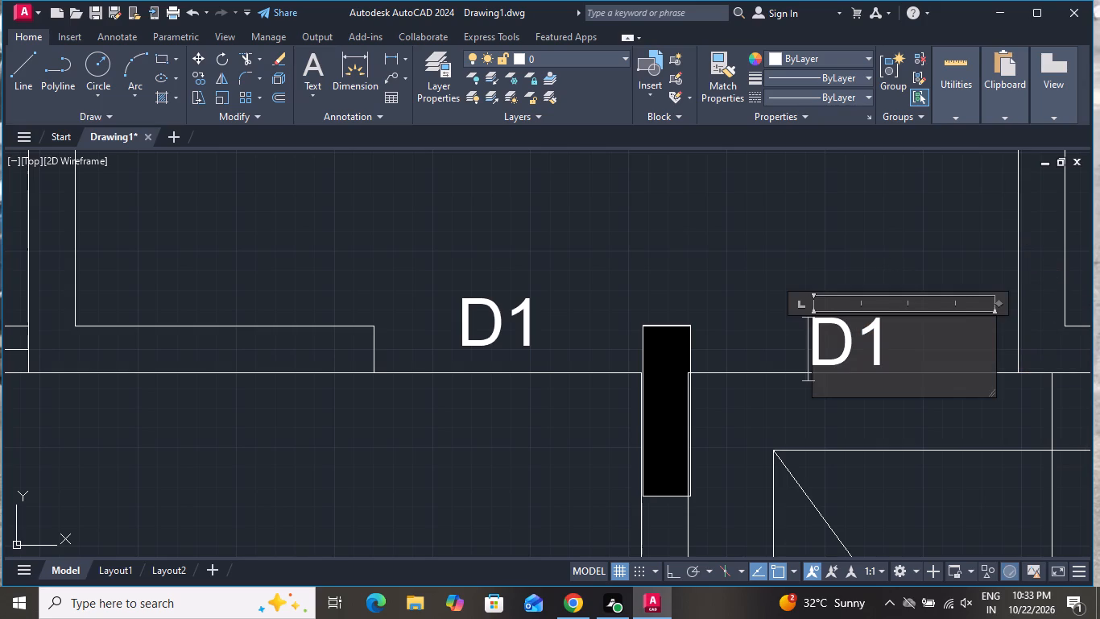
pyautogui.click(924, 335)
pyautogui.press('BackSpace')
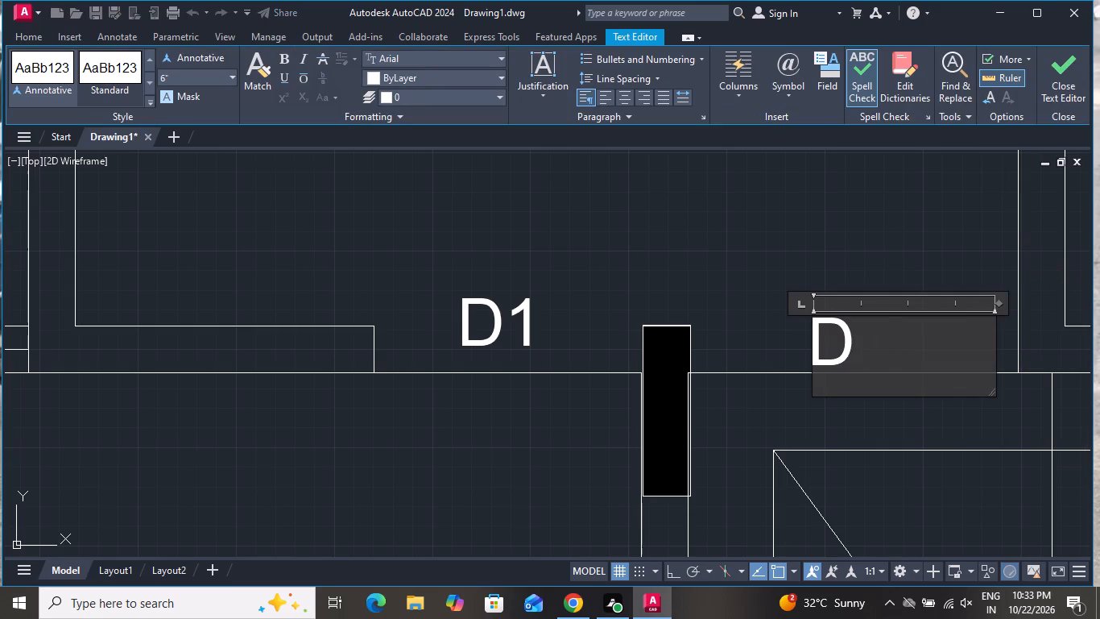
pyautogui.write('OOR')
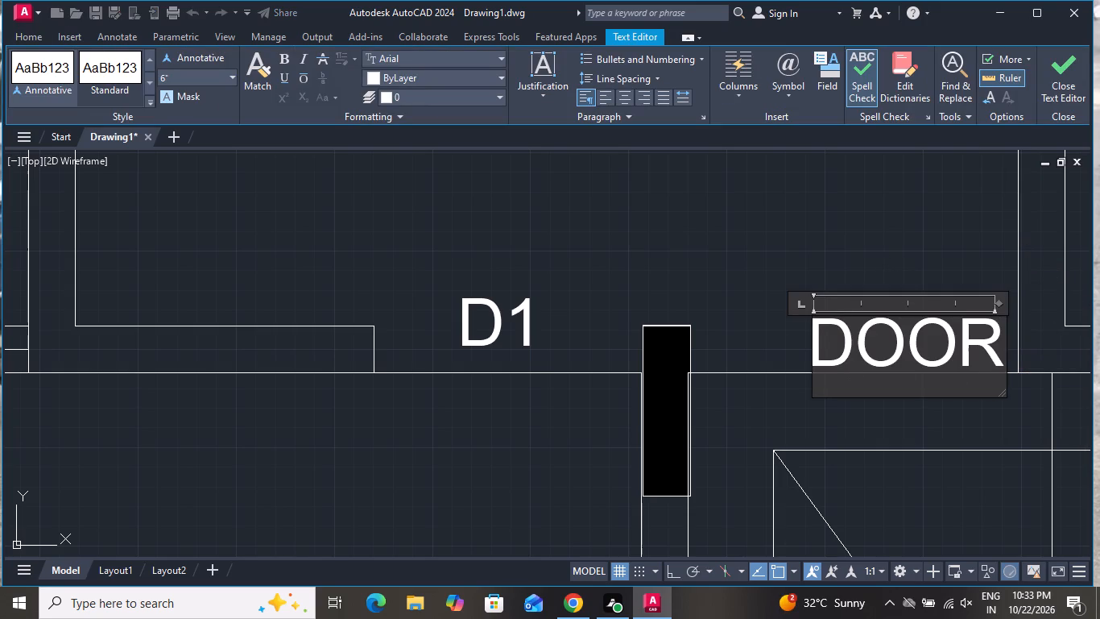
pyautogui.click(780, 181)
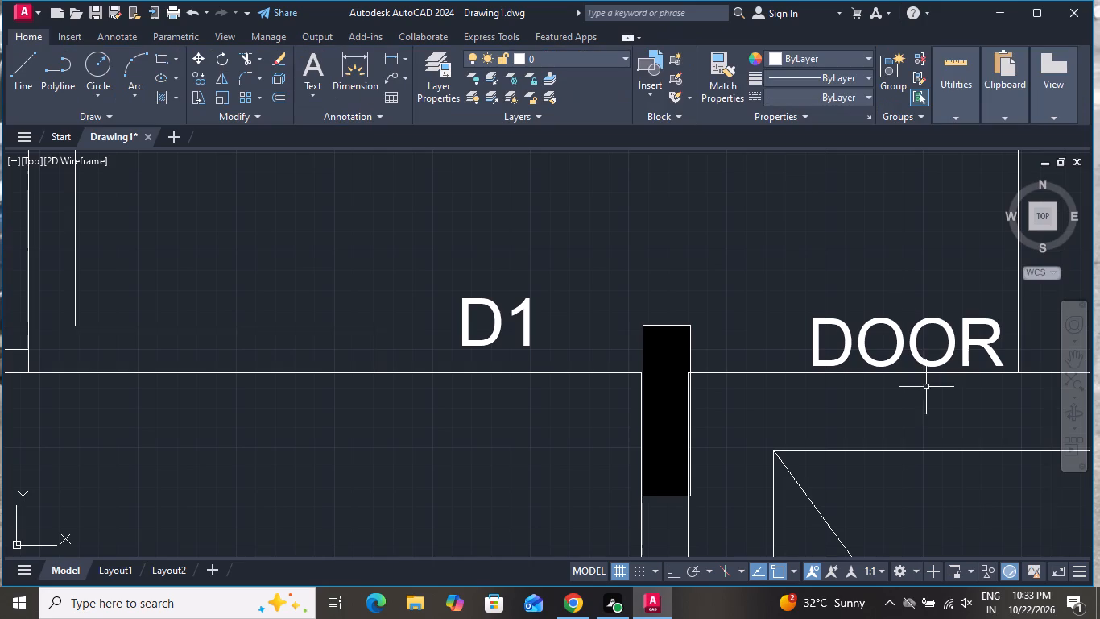
# Move the DOOR label slightly toward the column so it sits within the lounge-porch opening.
pyautogui.click(929, 359)
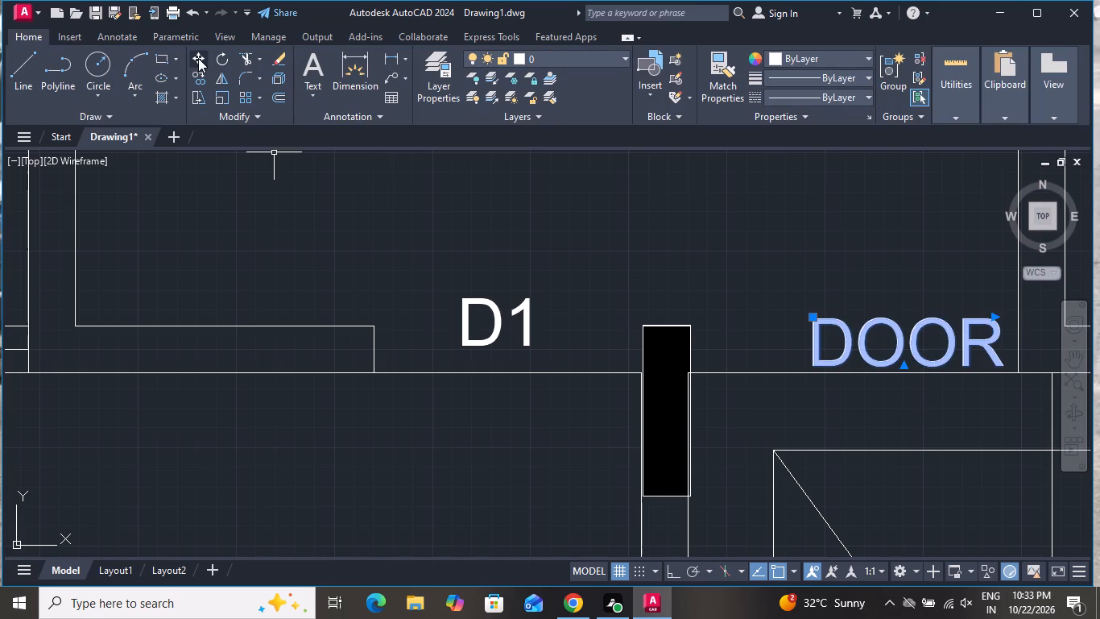
pyautogui.click(198, 58)
pyautogui.click(917, 347)
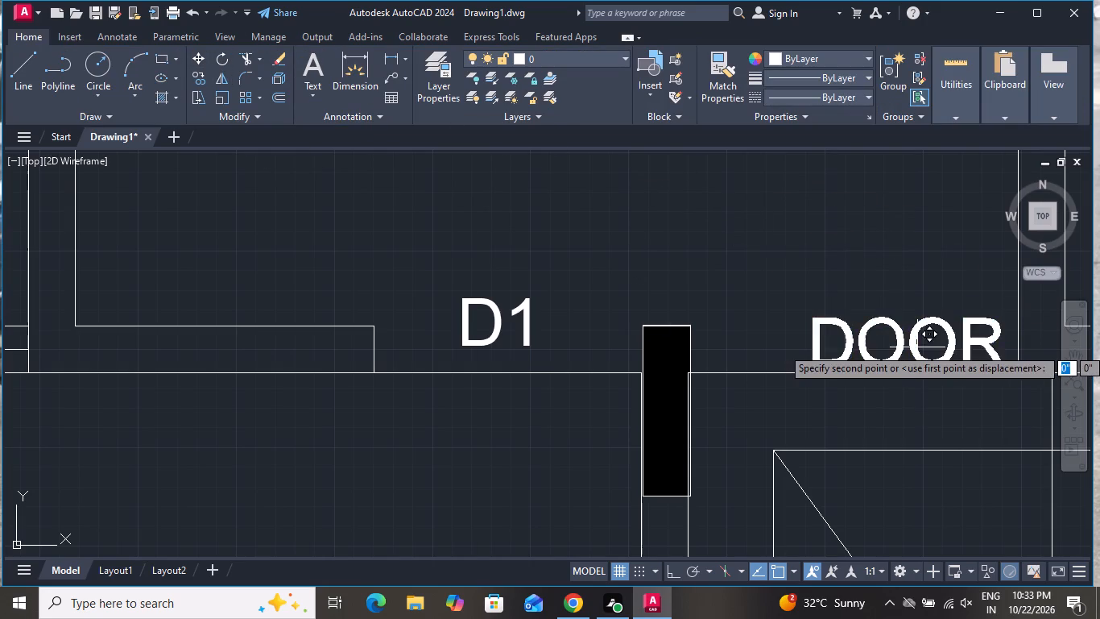
pyautogui.click(875, 347)
# Copy the DOOR label from the lounge-porch opening to the porch's front opening in the outer wall.
pyautogui.scroll(-4, 724, 113)
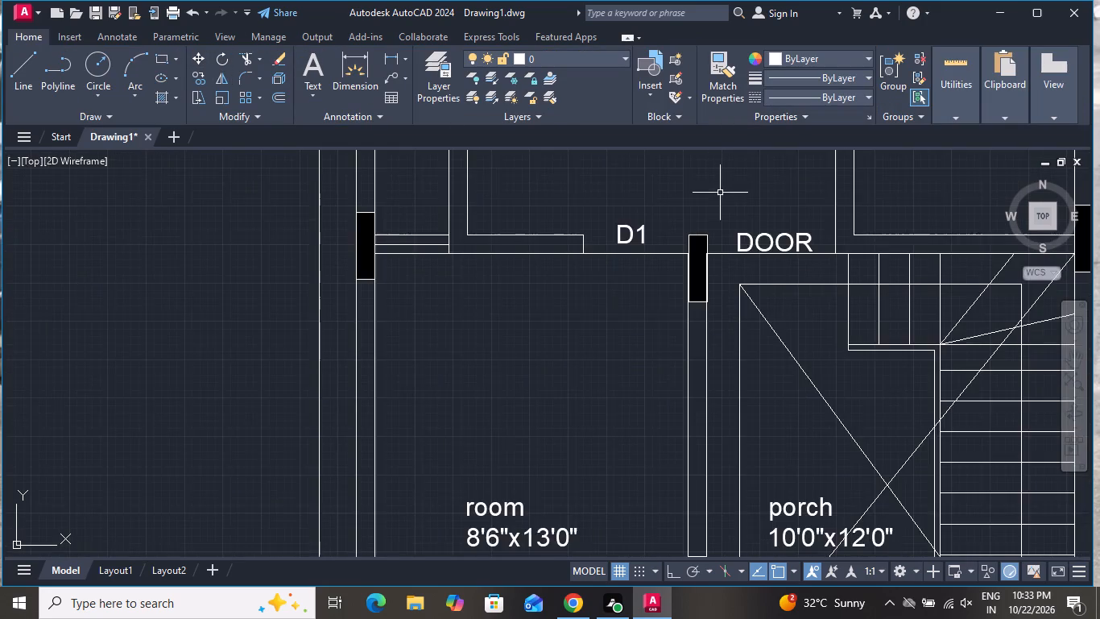
pyautogui.scroll(-1, 726, 187)
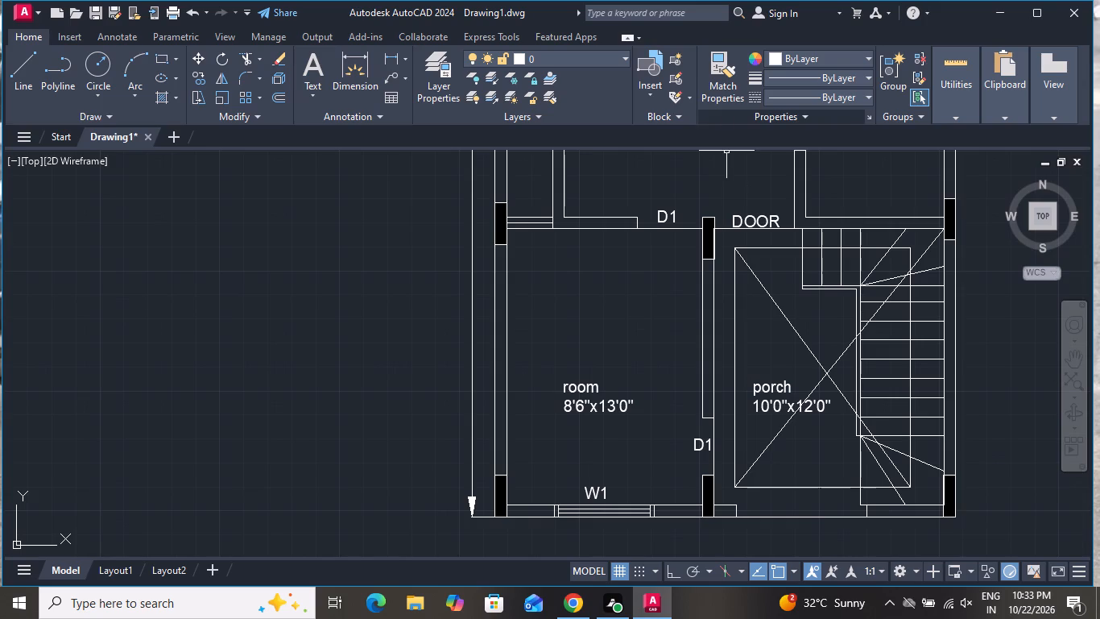
pyautogui.click(754, 218)
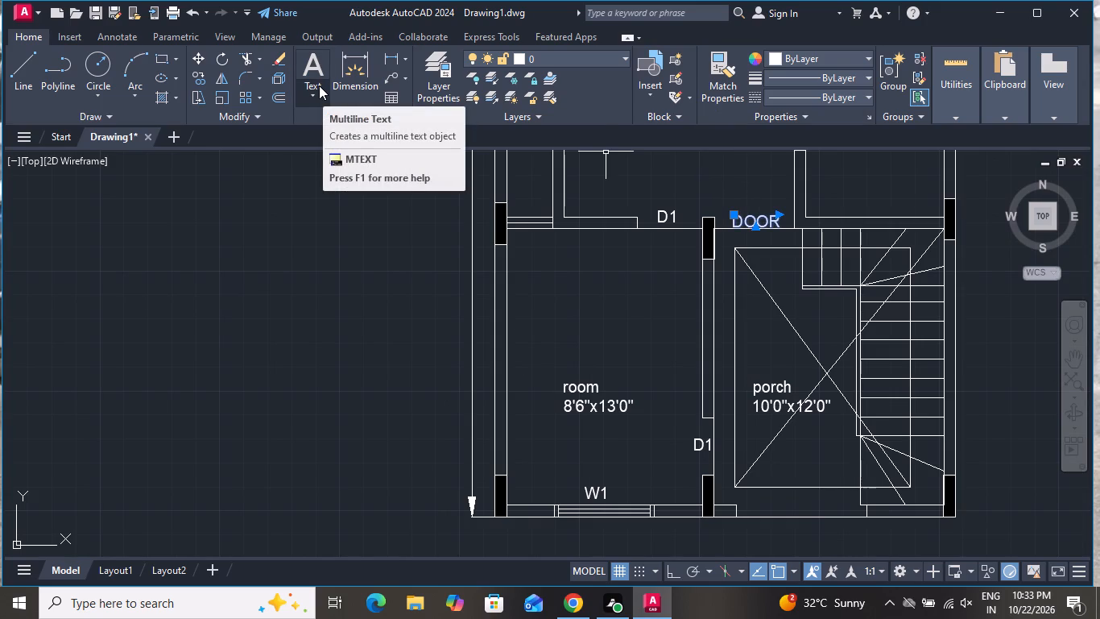
pyautogui.click(199, 84)
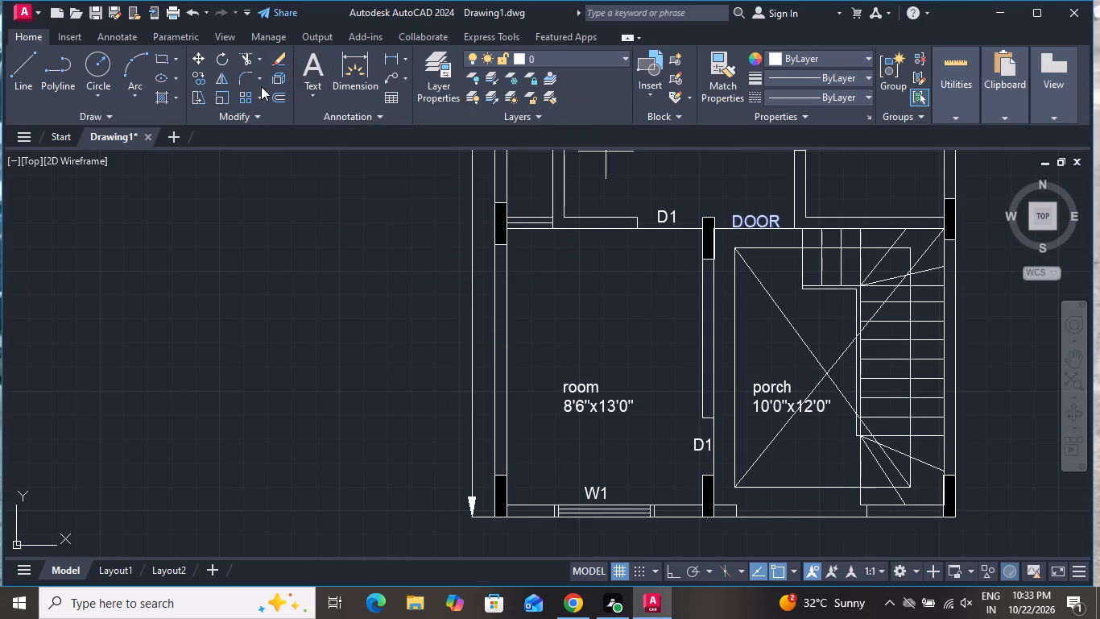
pyautogui.click(752, 218)
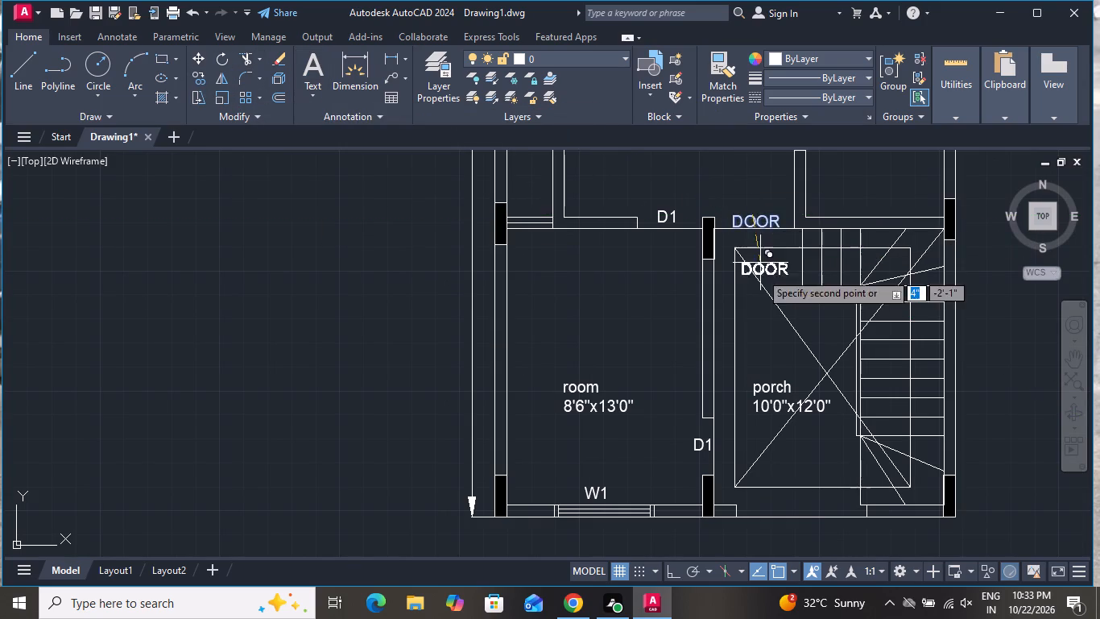
pyautogui.scroll(-3, 761, 274)
pyautogui.scroll(6, 767, 332)
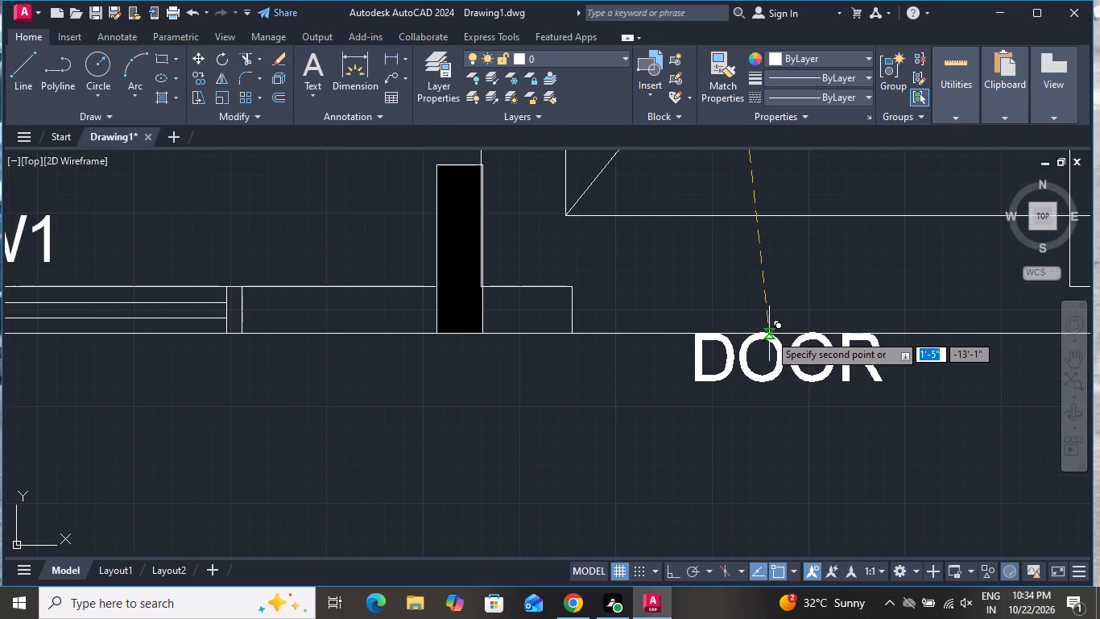
pyautogui.scroll(2, 768, 326)
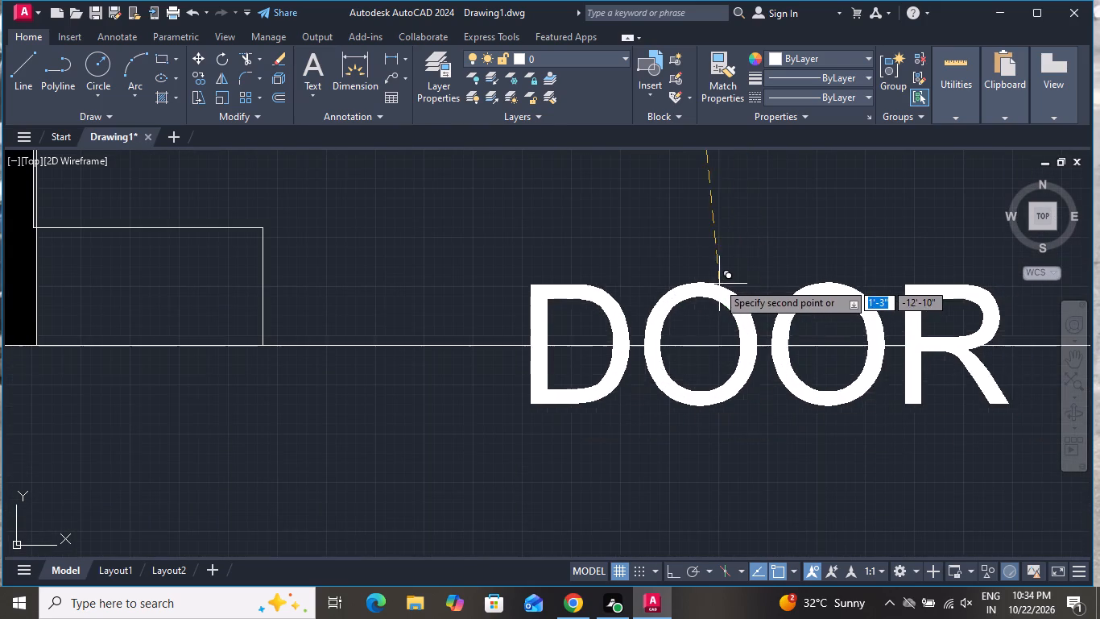
pyautogui.click(668, 219)
pyautogui.scroll(-2, 639, 233)
pyautogui.rightClick(625, 241)
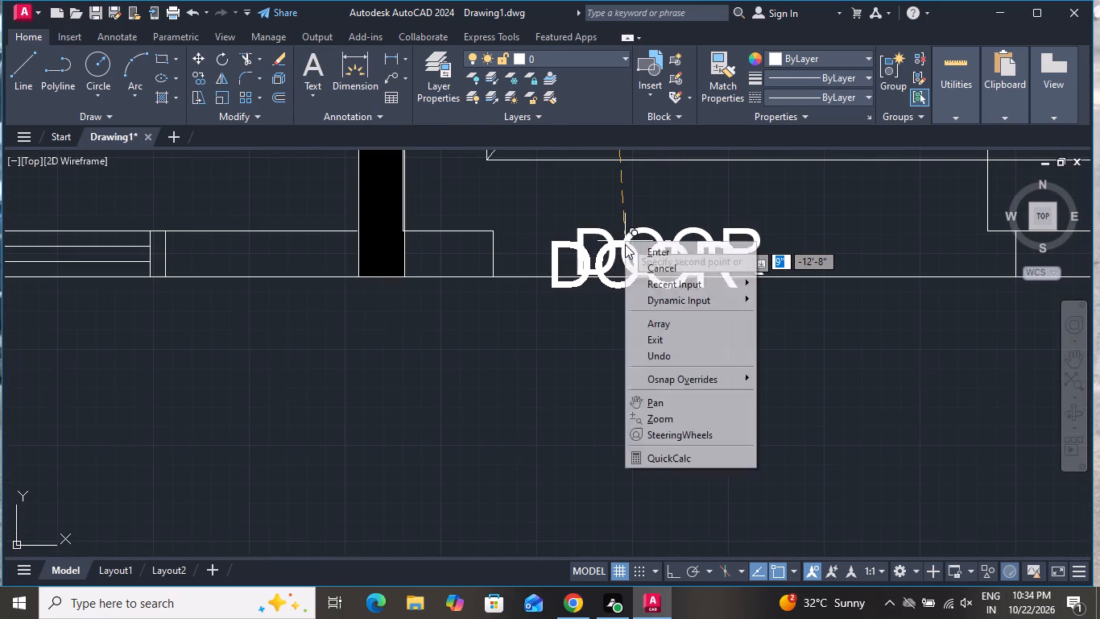
pyautogui.click(639, 268)
# Replace the text of the copied label at the porch's front opening with MAIN GATE.
pyautogui.scroll(2, 758, 241)
pyautogui.doubleClick(758, 240)
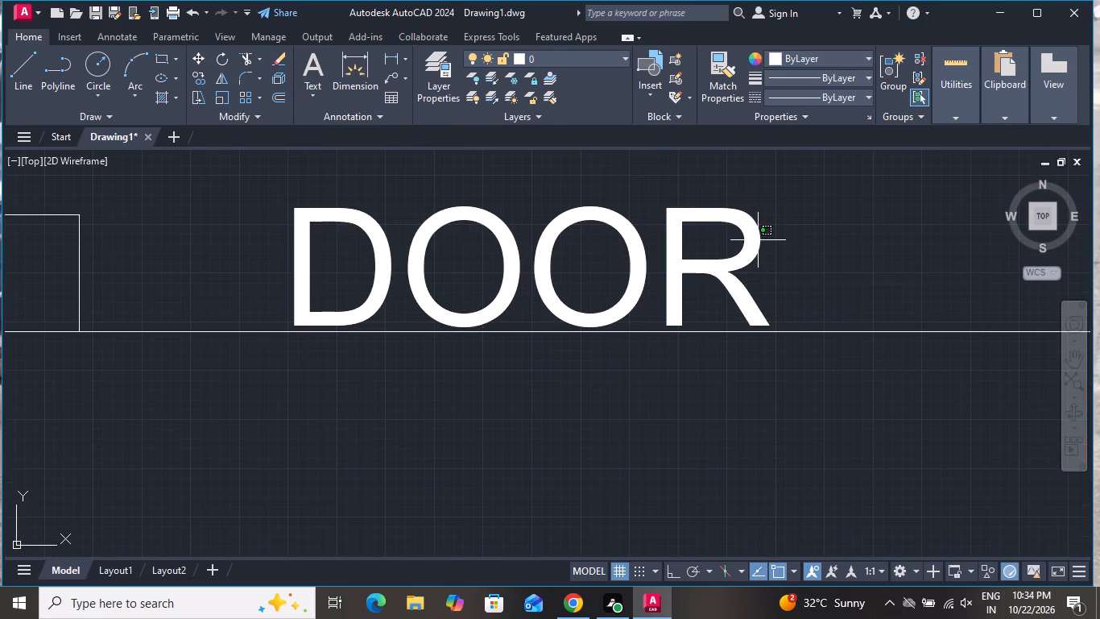
pyautogui.doubleClick(753, 255)
pyautogui.click(753, 255)
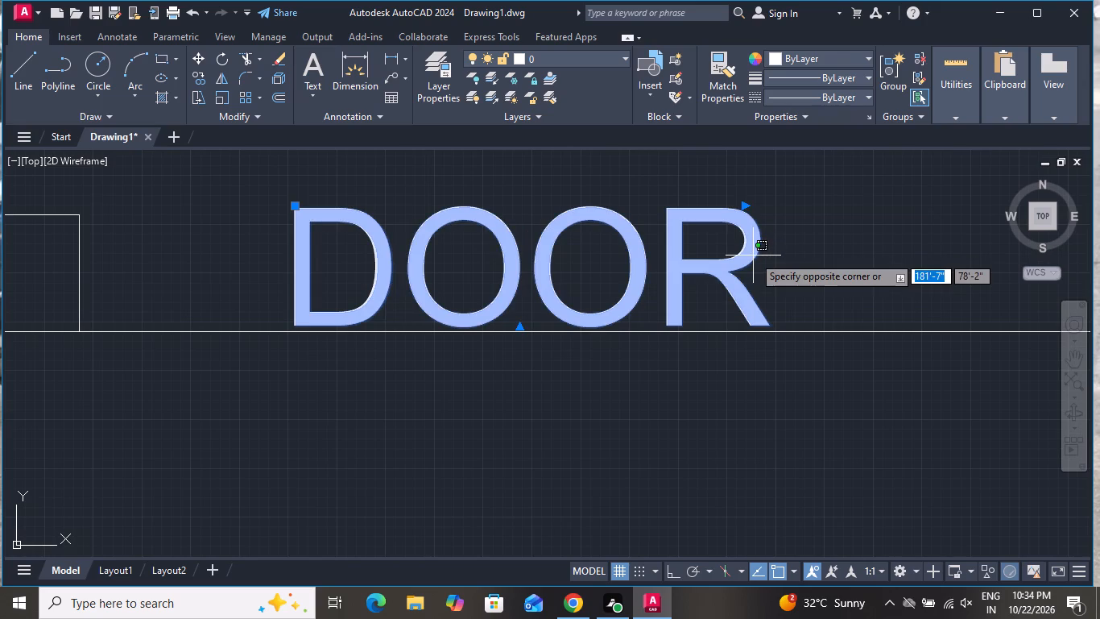
pyautogui.tripleClick(757, 239)
pyautogui.click(757, 239)
pyautogui.click(742, 276)
pyautogui.click(736, 283)
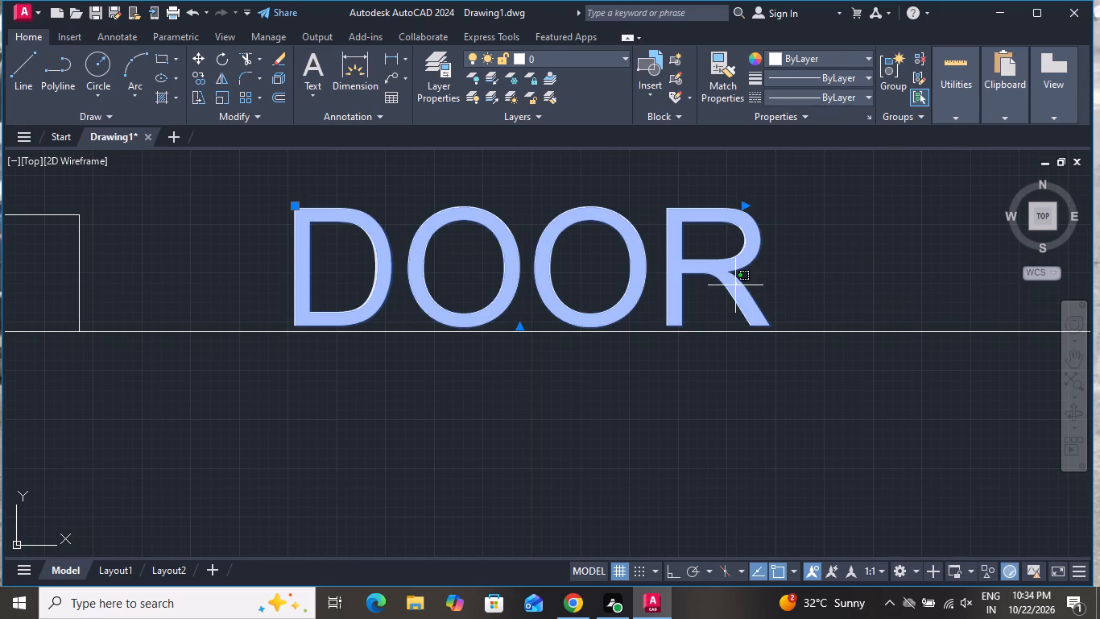
pyautogui.click(731, 289)
pyautogui.doubleClick(666, 288)
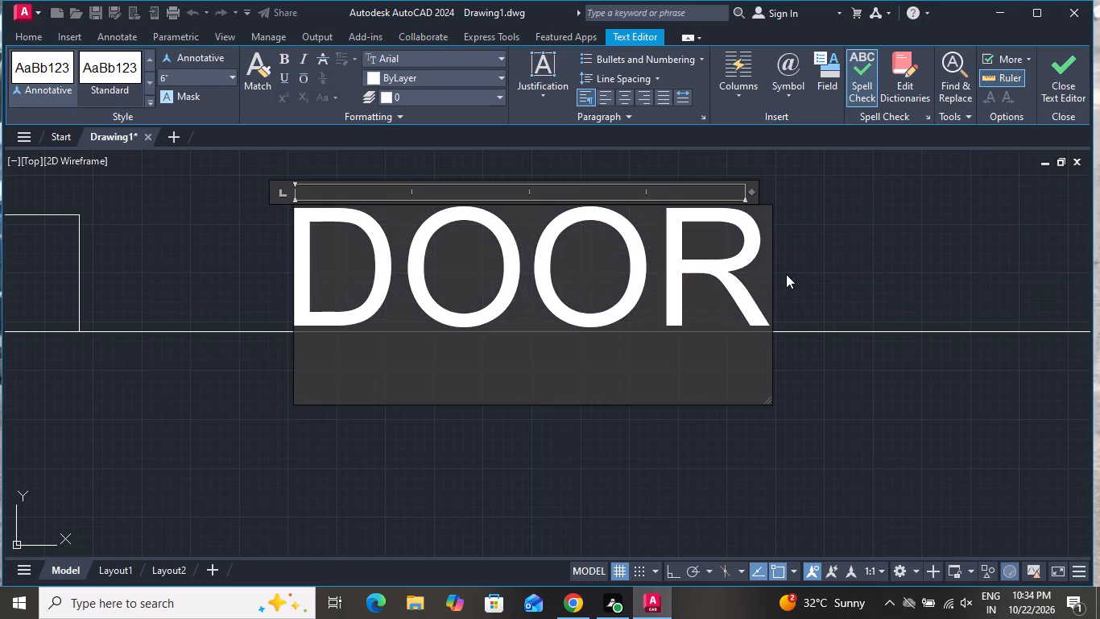
pyautogui.click(767, 276)
pyautogui.press('BackSpace')
pyautogui.press('BackSpace')
pyautogui.press('BackSpace')
pyautogui.press('BackSpace')
pyautogui.press('BackSpace')
pyautogui.press('BackSpace')
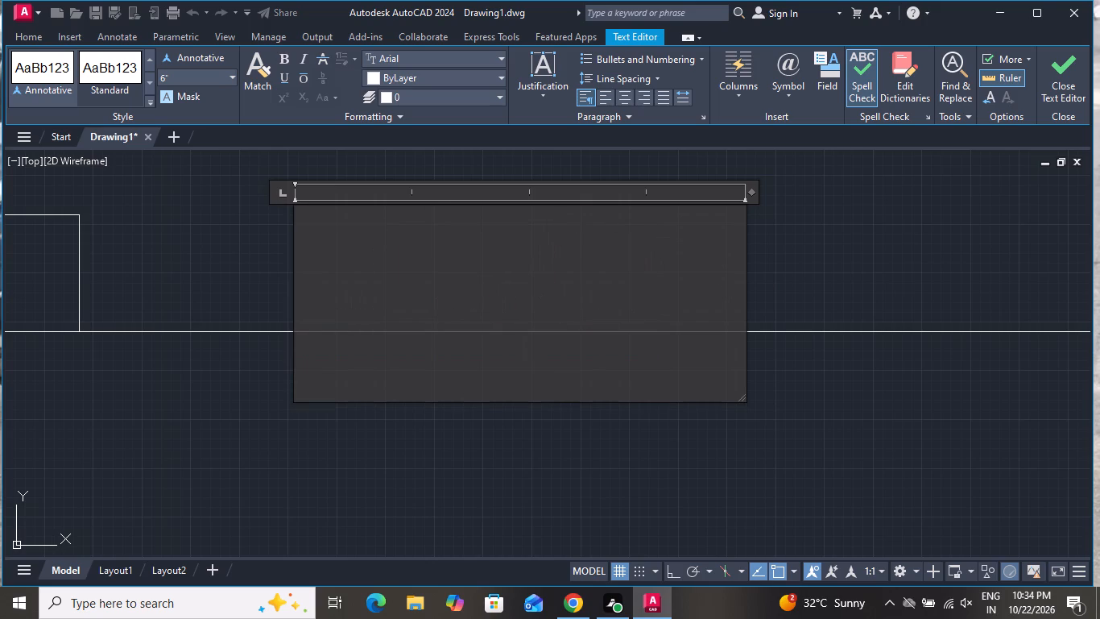
pyautogui.write('MAIN')
pyautogui.press('space')
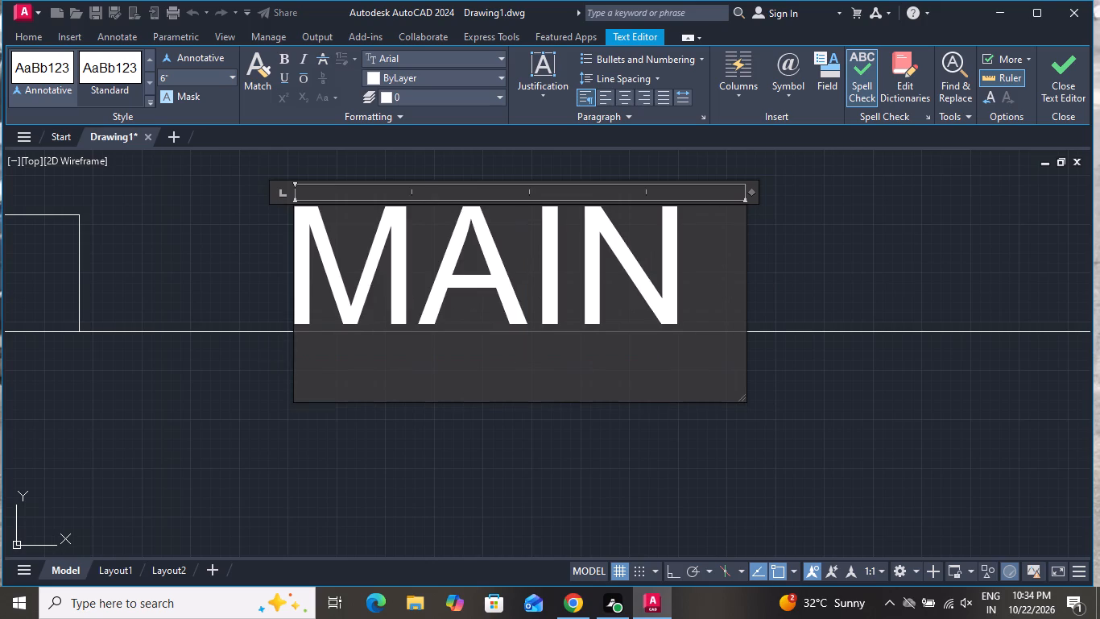
pyautogui.write('GATE')
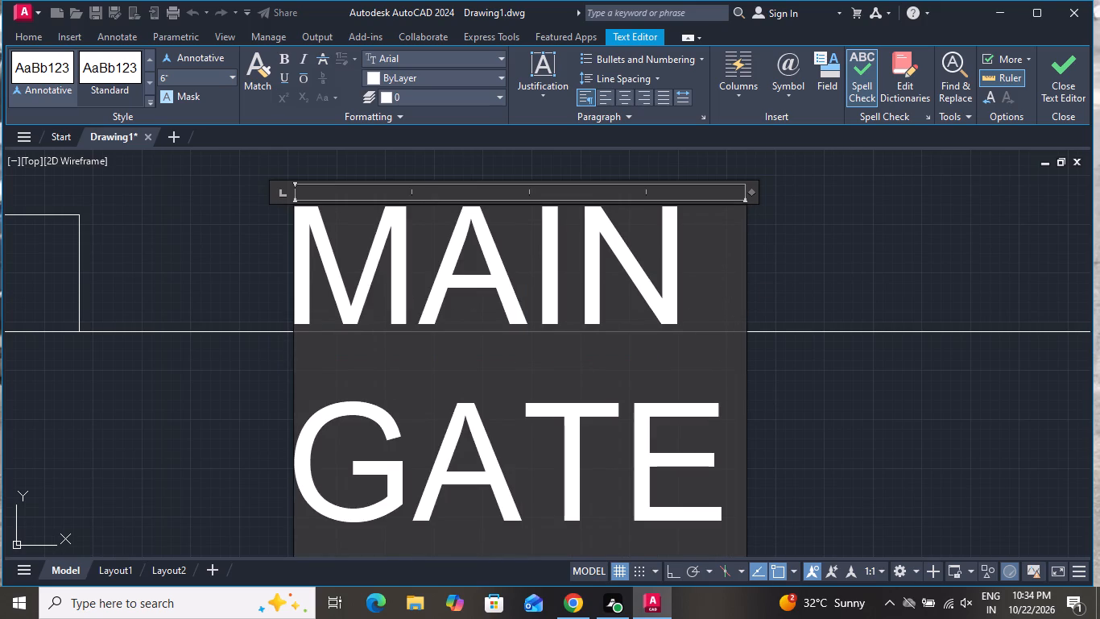
# Widen the text box of the MAIN GATE label and finish editing it.
pyautogui.moveTo(745, 304); pyautogui.dragTo(911, 218)
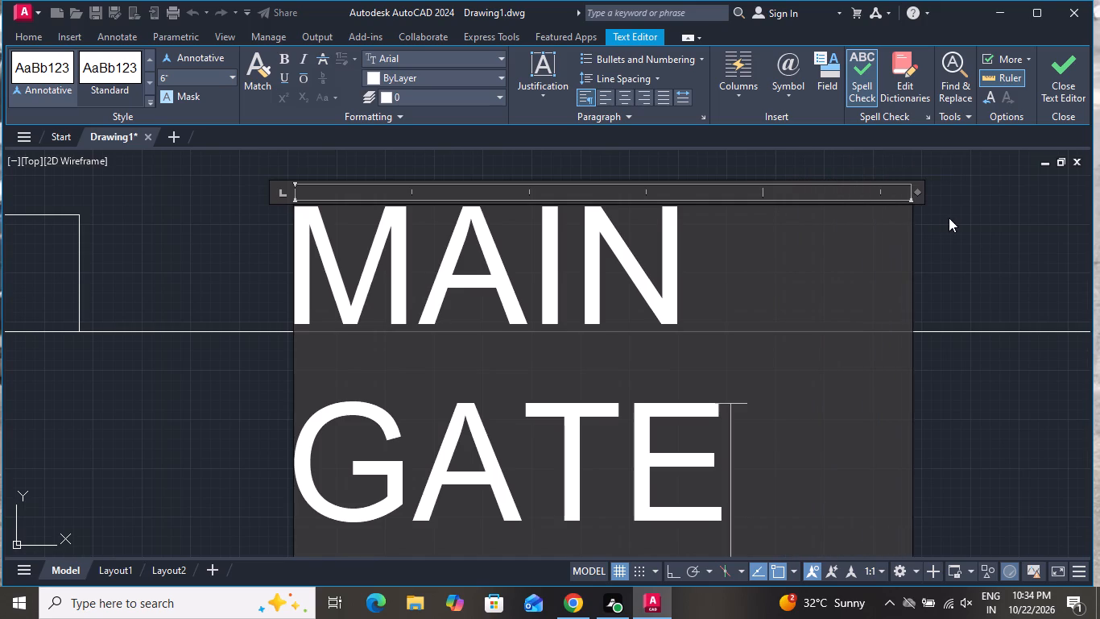
pyautogui.click(983, 223)
pyautogui.moveTo(989, 225); pyautogui.dragTo(997, 225)
pyautogui.scroll(-1, 689, 372)
pyautogui.click(443, 448)
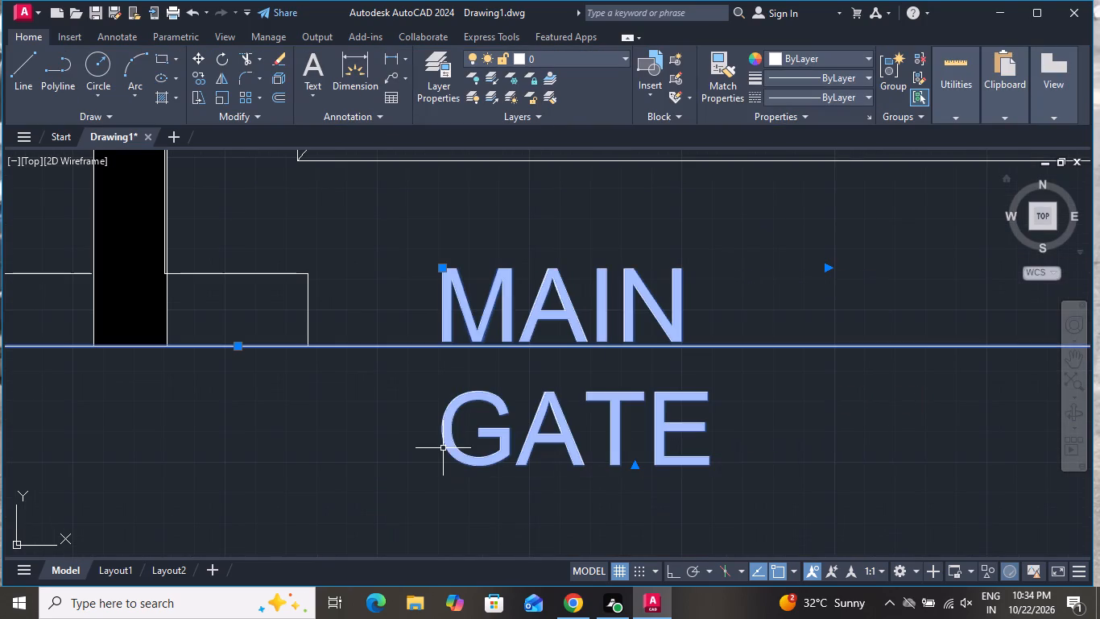
pyautogui.press('Escape')
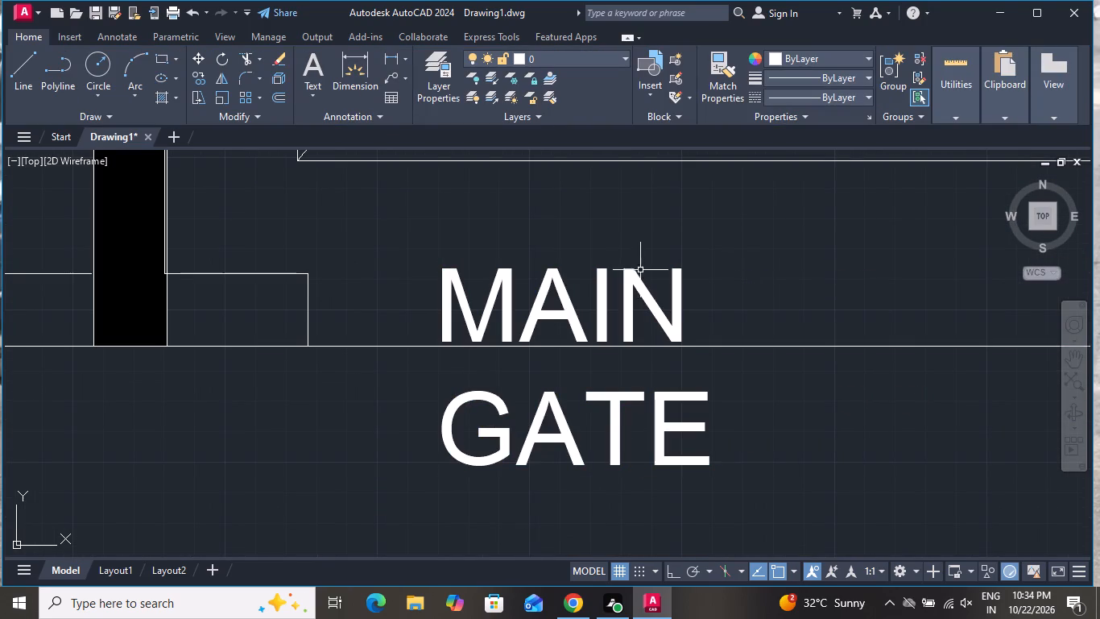
# Widen the MAIN GATE label's text box until both words fit on one line, and finish editing it.
pyautogui.doubleClick(636, 276)
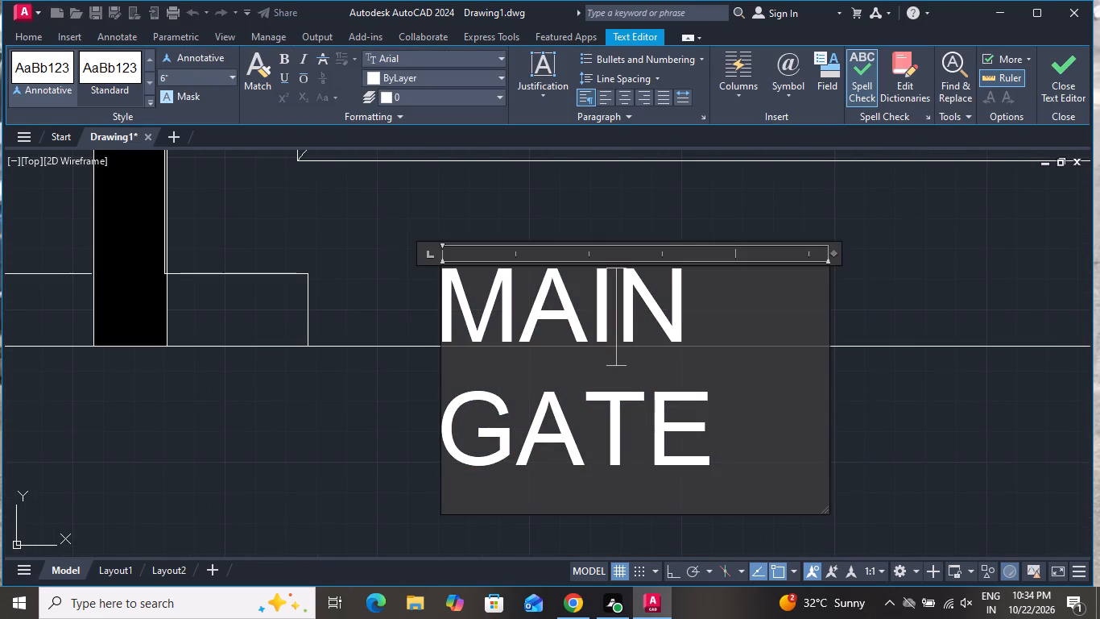
pyautogui.moveTo(829, 276); pyautogui.dragTo(919, 238)
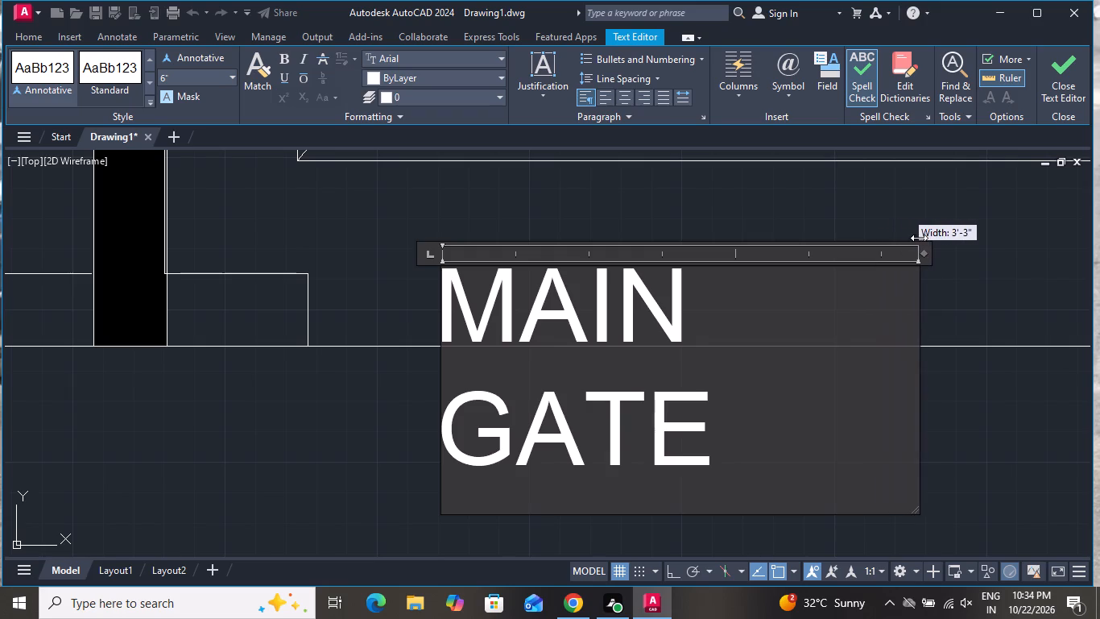
pyautogui.moveTo(919, 238); pyautogui.dragTo(1008, 306)
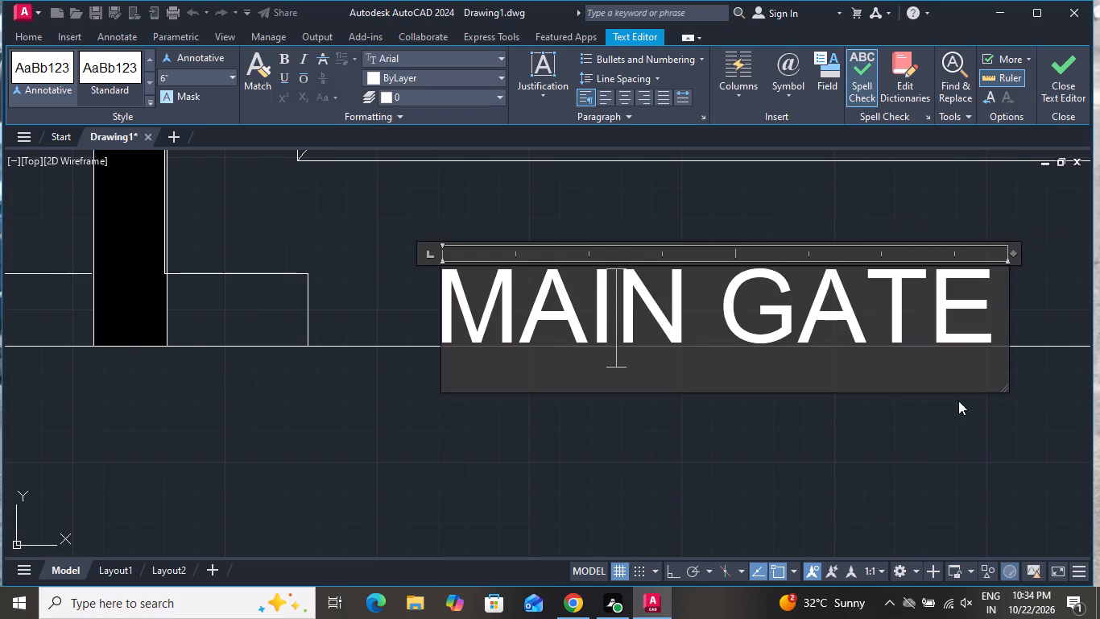
pyautogui.click(895, 455)
# Draw lines extending the inner wall face from the stair's corner toward the MAIN GATE label and closing it at the outer wall line.
pyautogui.scroll(-3, 856, 463)
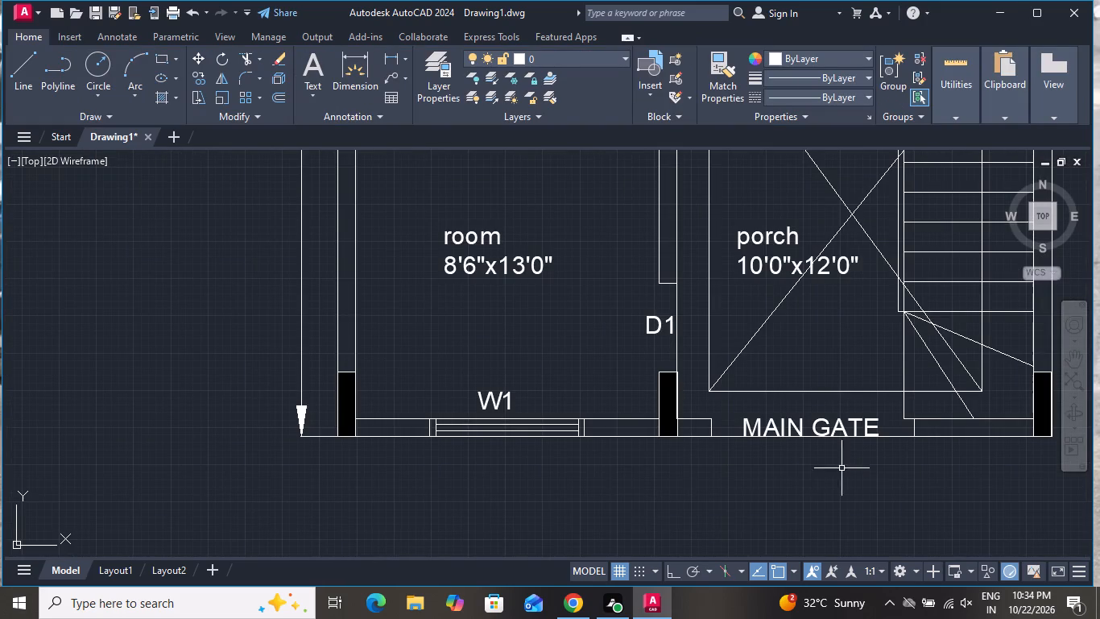
pyautogui.scroll(2, 1003, 422)
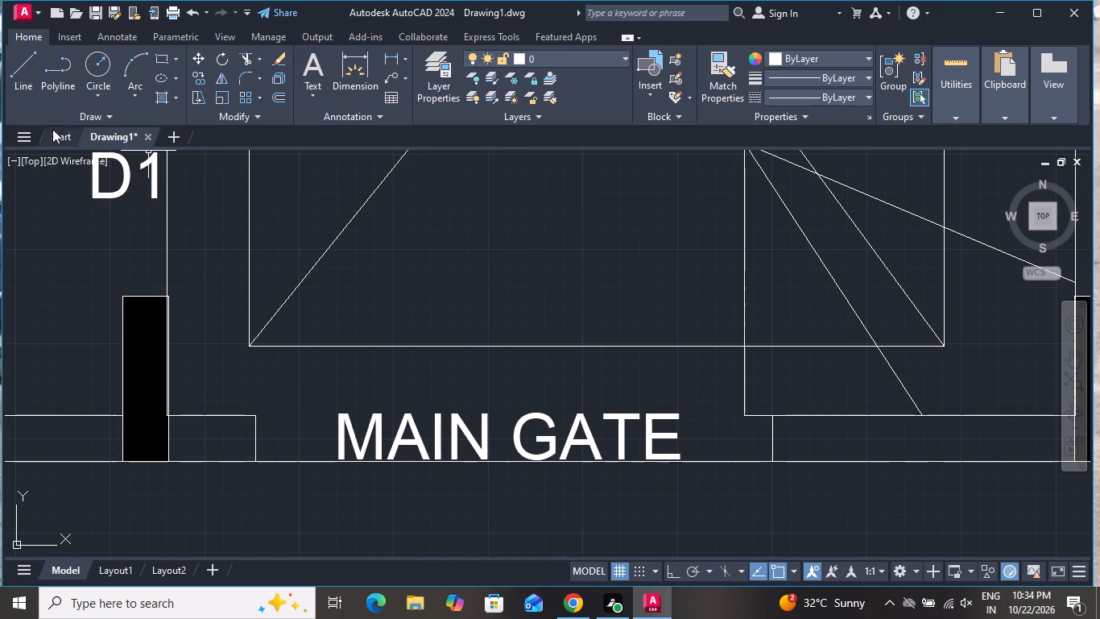
pyautogui.click(14, 63)
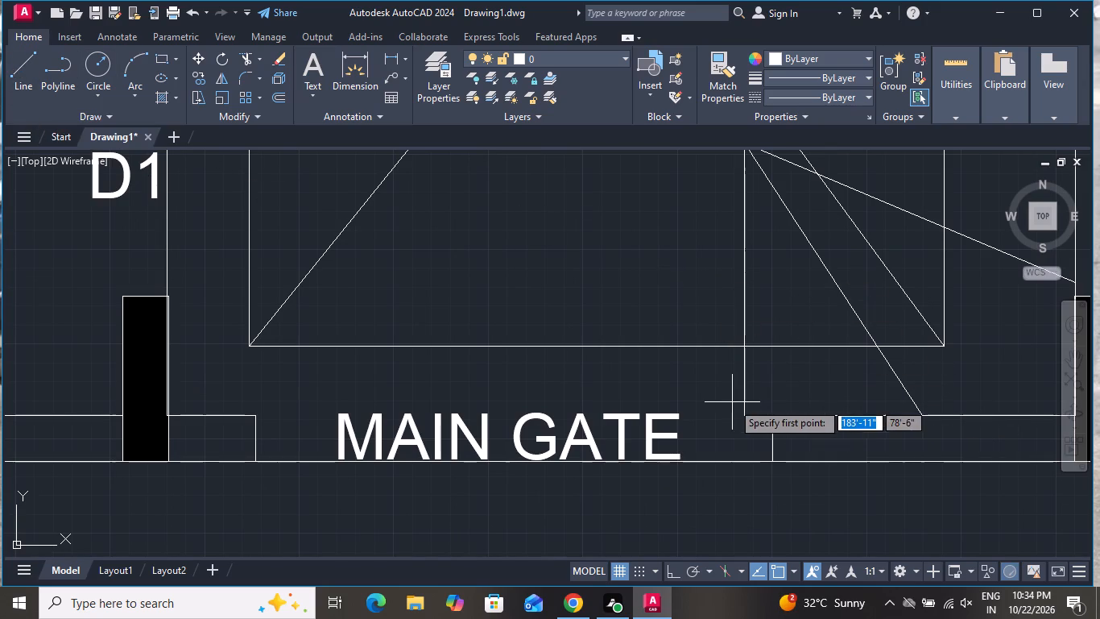
pyautogui.click(740, 414)
pyautogui.click(697, 415)
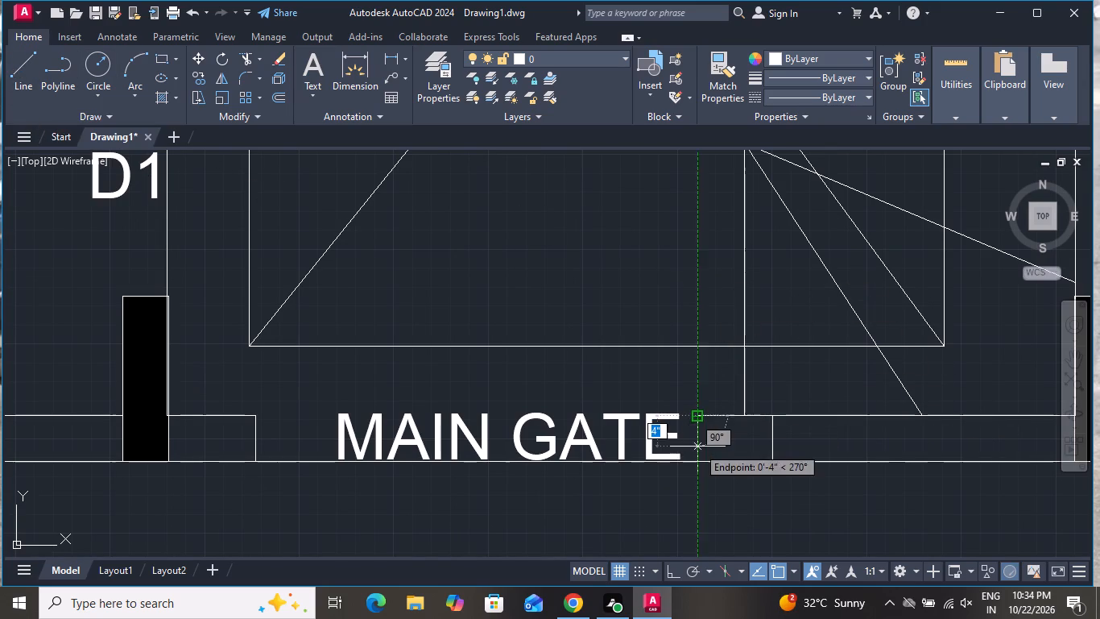
pyautogui.click(694, 462)
pyautogui.rightClick(694, 462)
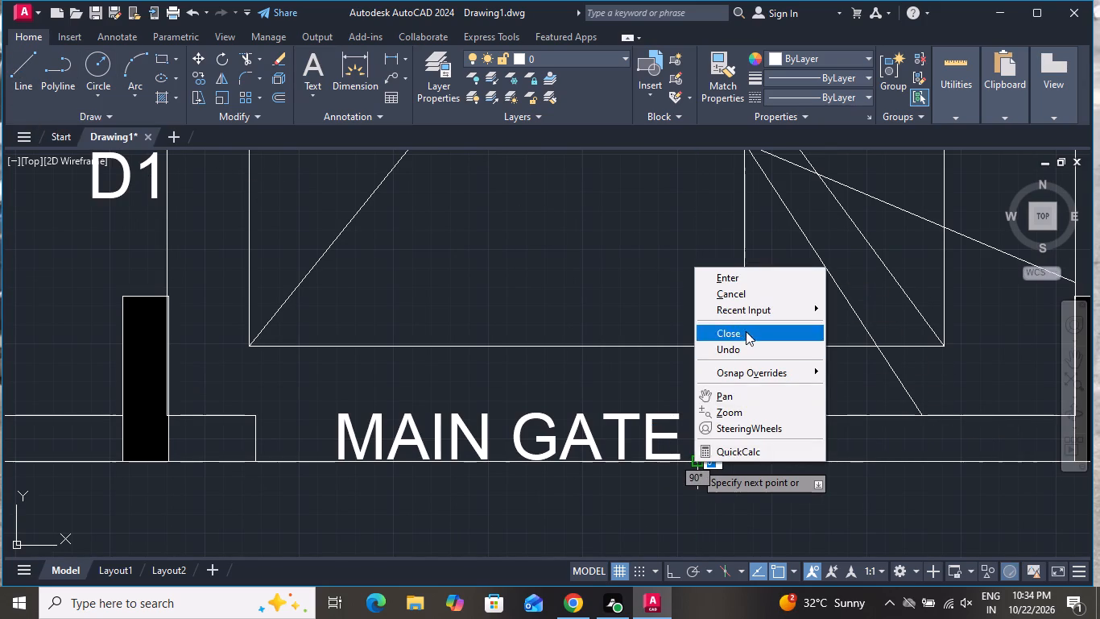
pyautogui.click(750, 297)
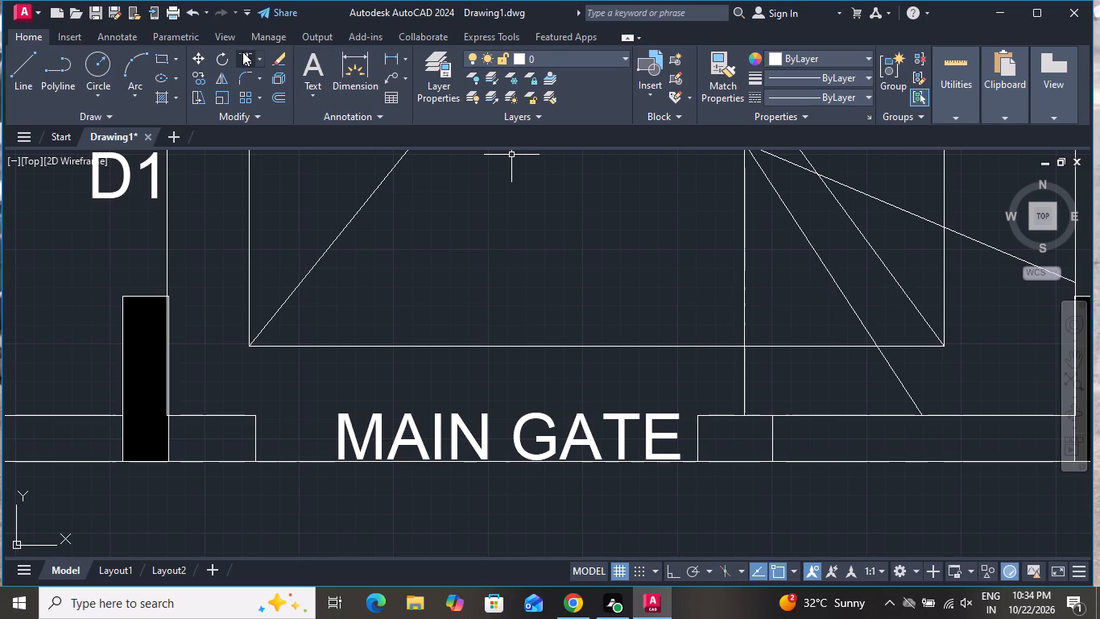
# Trim away the old wall-end line on the stair side of the main gate opening.
pyautogui.click(242, 52)
pyautogui.click(748, 443)
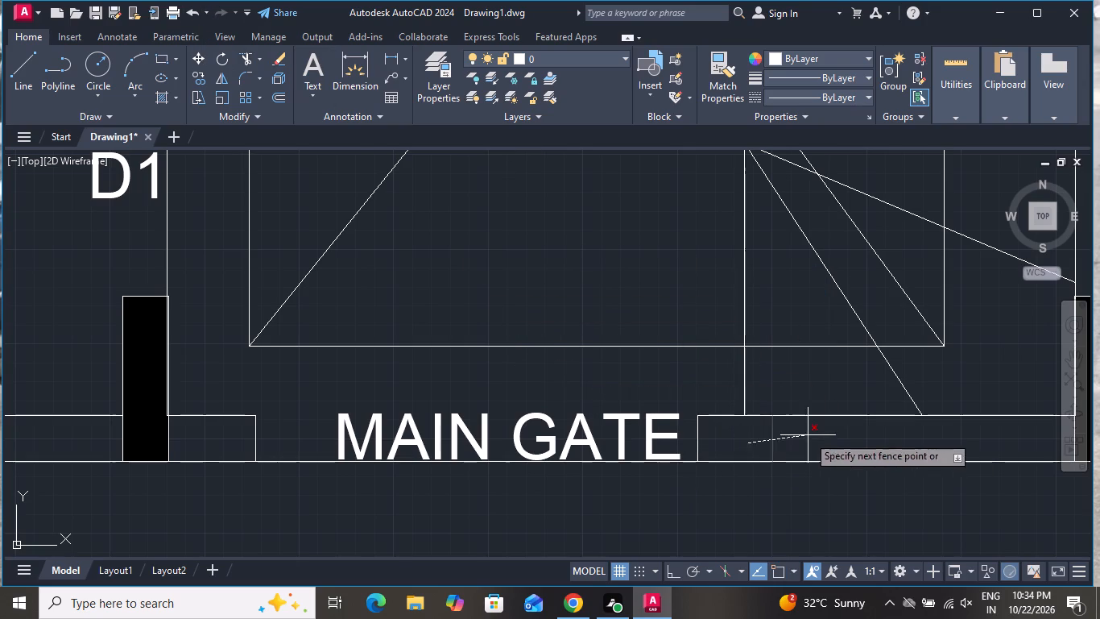
pyautogui.click(808, 434)
pyautogui.rightClick(720, 484)
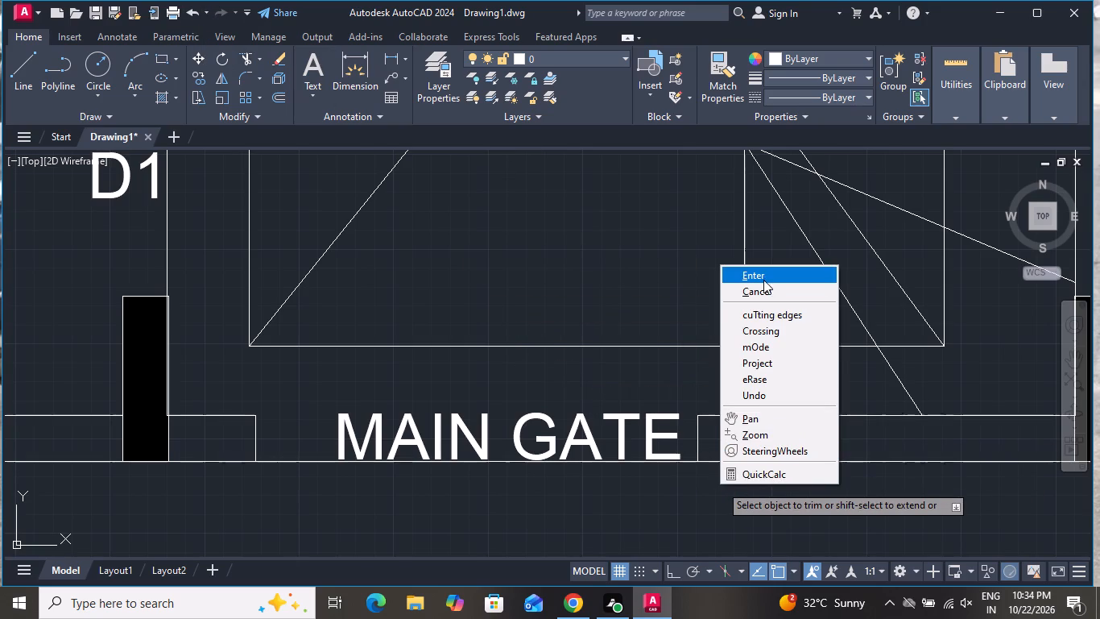
pyautogui.click(764, 285)
# Move the MAIN GATE label along the outer wall line toward the column beside door D1.
pyautogui.click(595, 424)
pyautogui.click(448, 423)
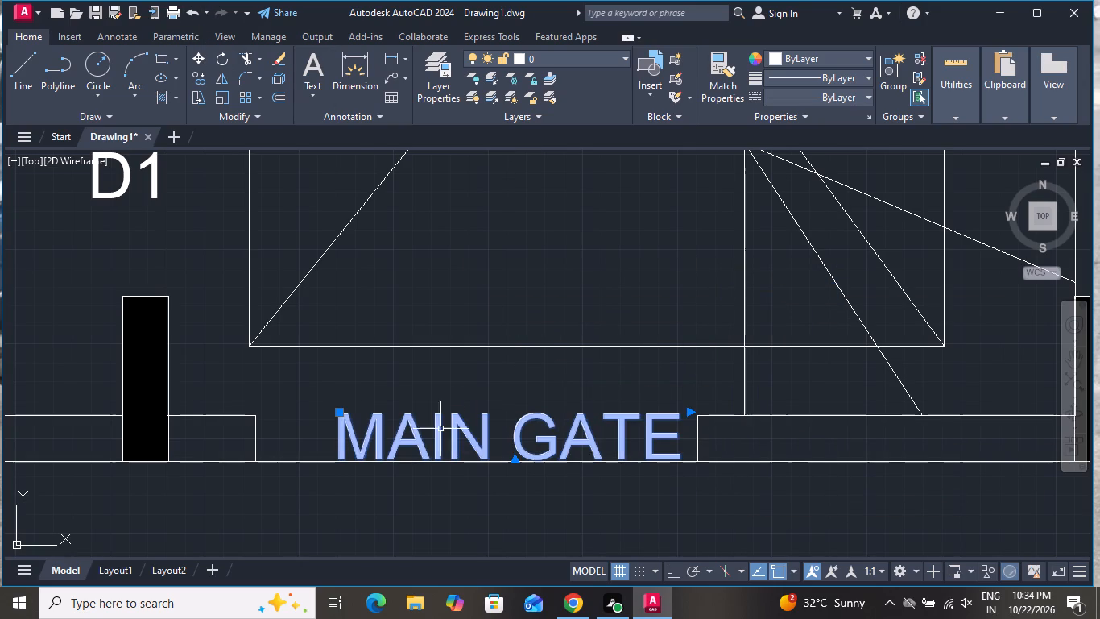
pyautogui.click(203, 60)
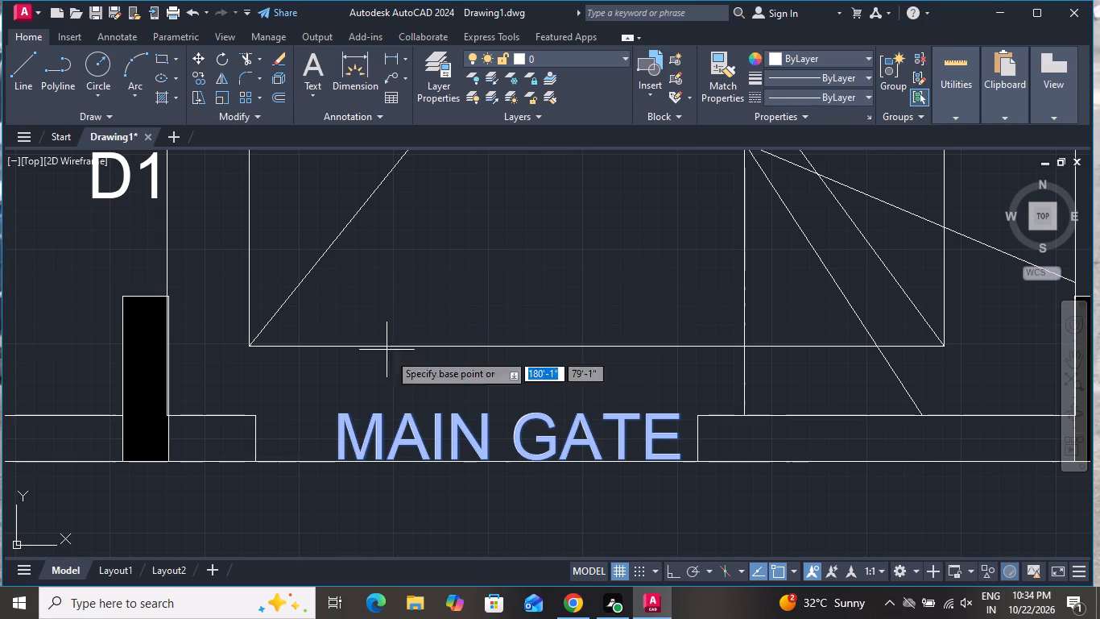
pyautogui.click(492, 463)
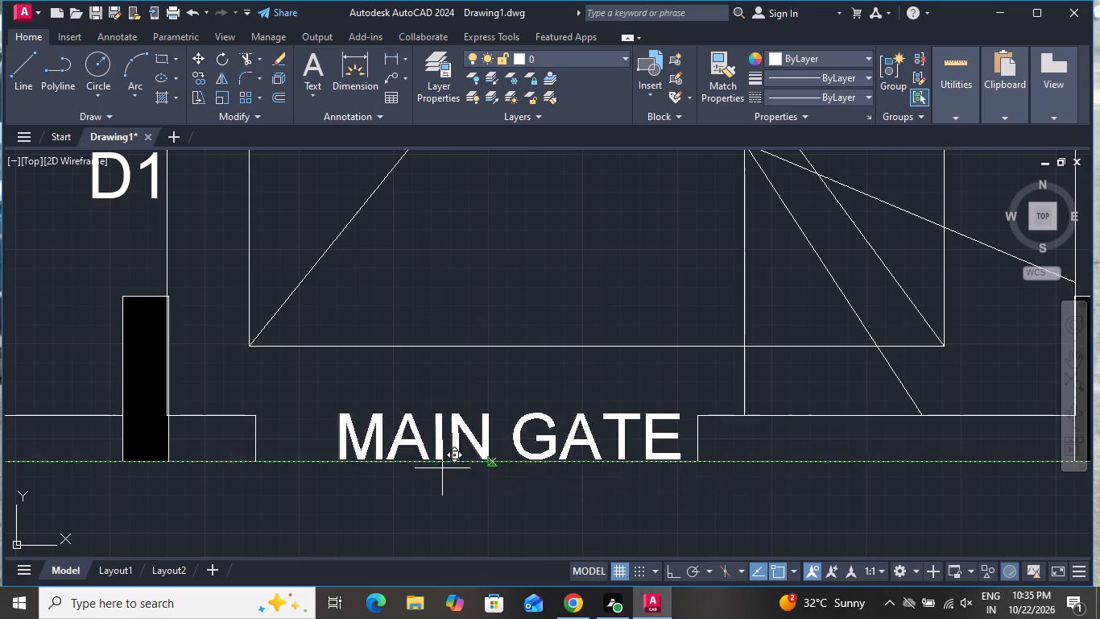
pyautogui.click(430, 464)
# Copy the MAIN GATE label along the outer wall line to the wall section below the stair.
pyautogui.scroll(-1, 424, 497)
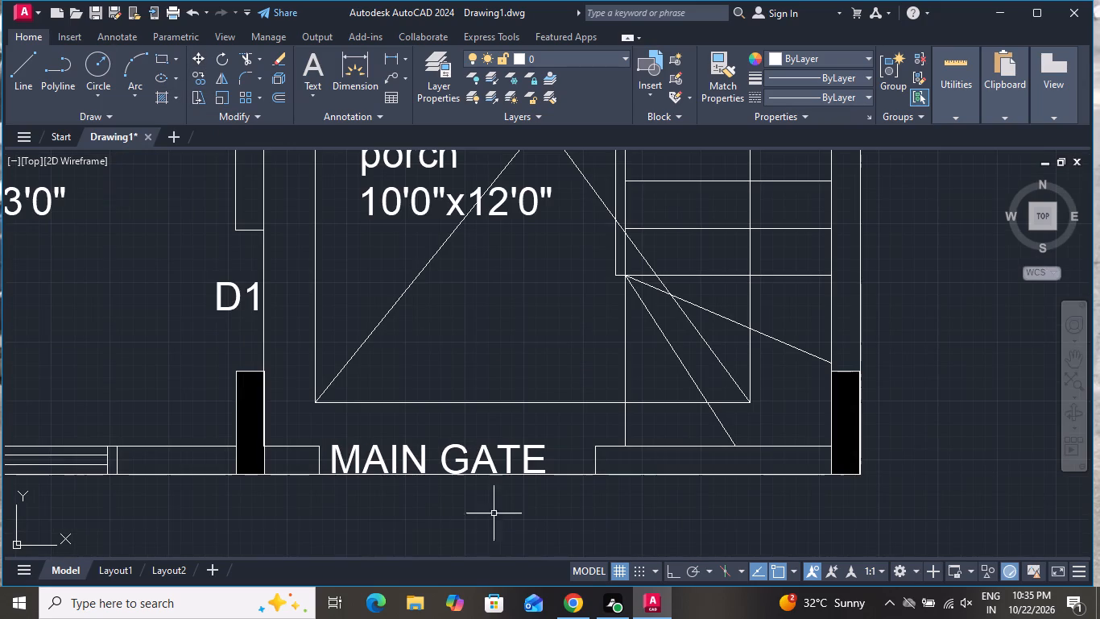
pyautogui.click(490, 465)
pyautogui.click(205, 69)
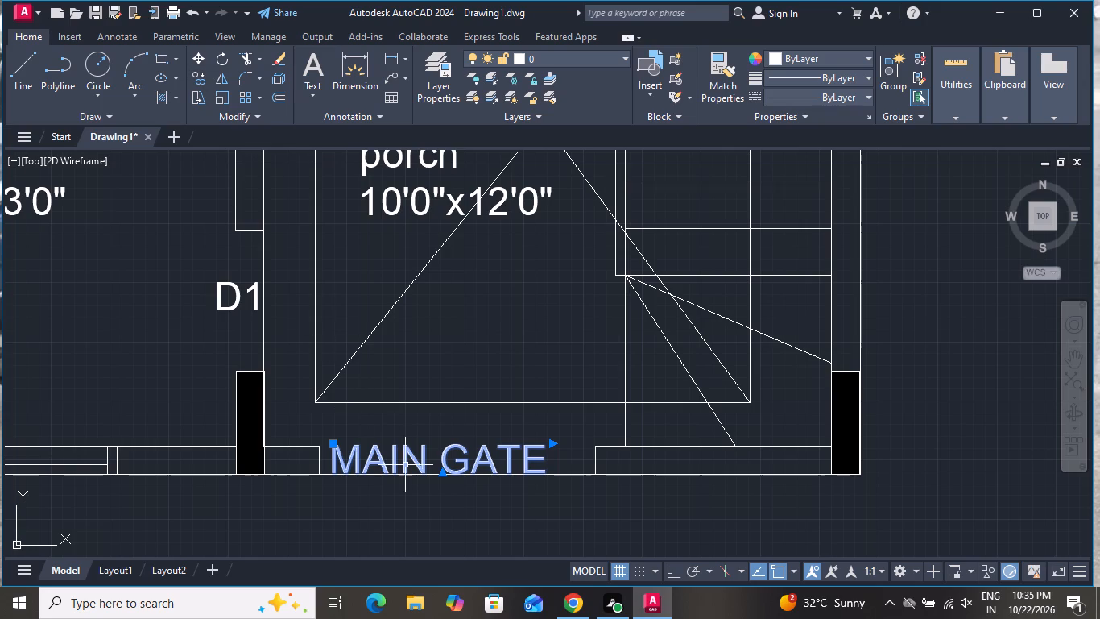
pyautogui.click(405, 465)
pyautogui.click(198, 76)
pyautogui.click(407, 476)
pyautogui.click(677, 475)
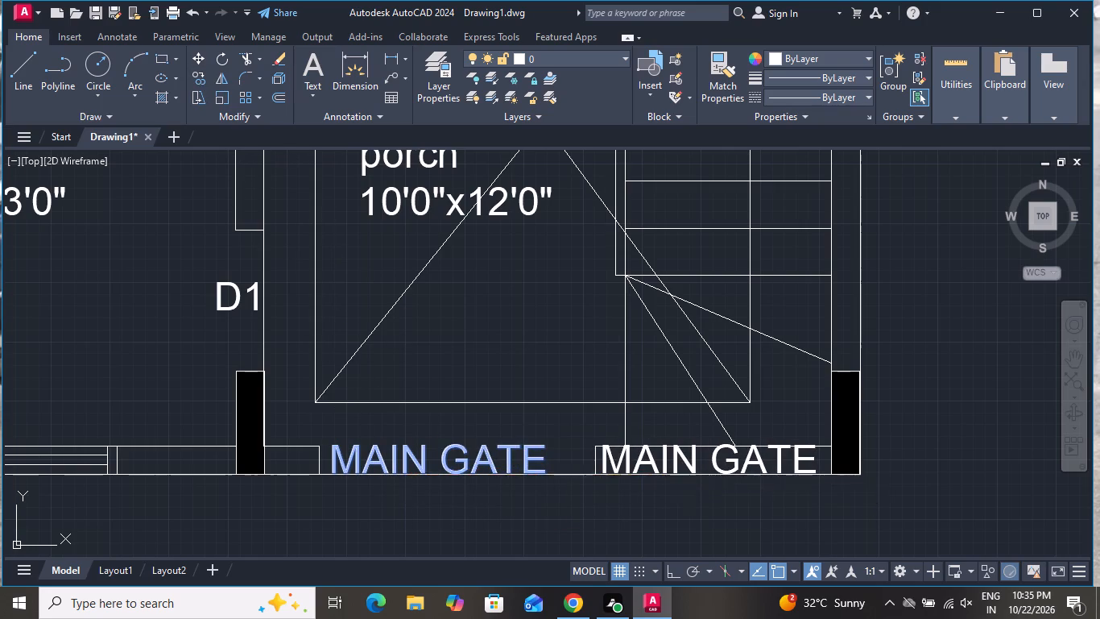
pyautogui.rightClick(677, 475)
pyautogui.click(741, 285)
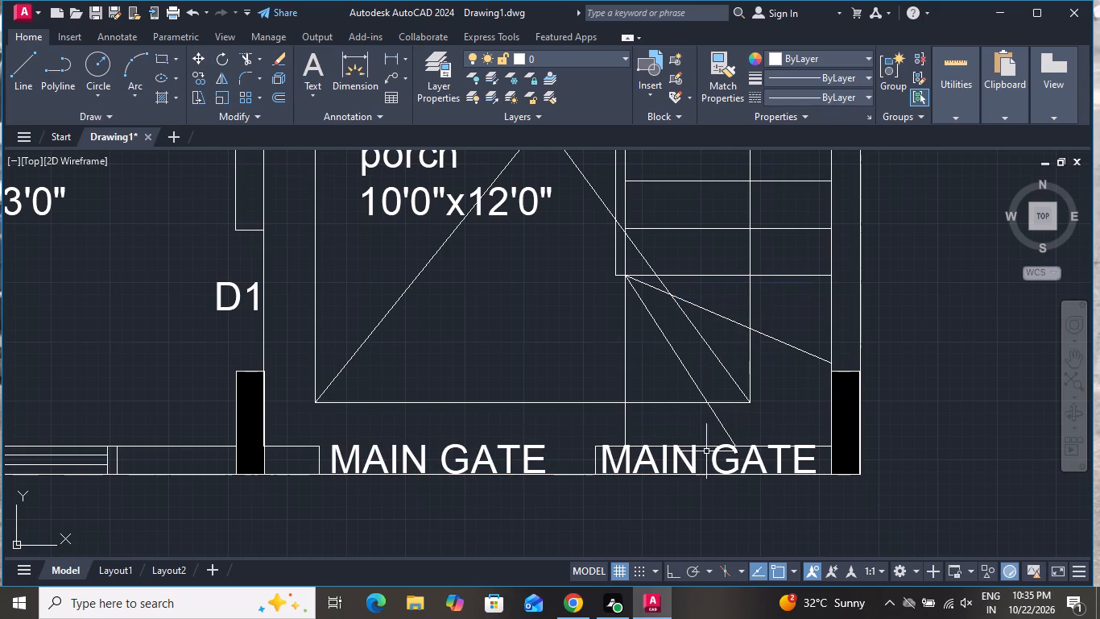
# Delete the word MAIN from the copied label below the stair so it reads GATE.
pyautogui.scroll(1, 695, 465)
pyautogui.doubleClick(693, 463)
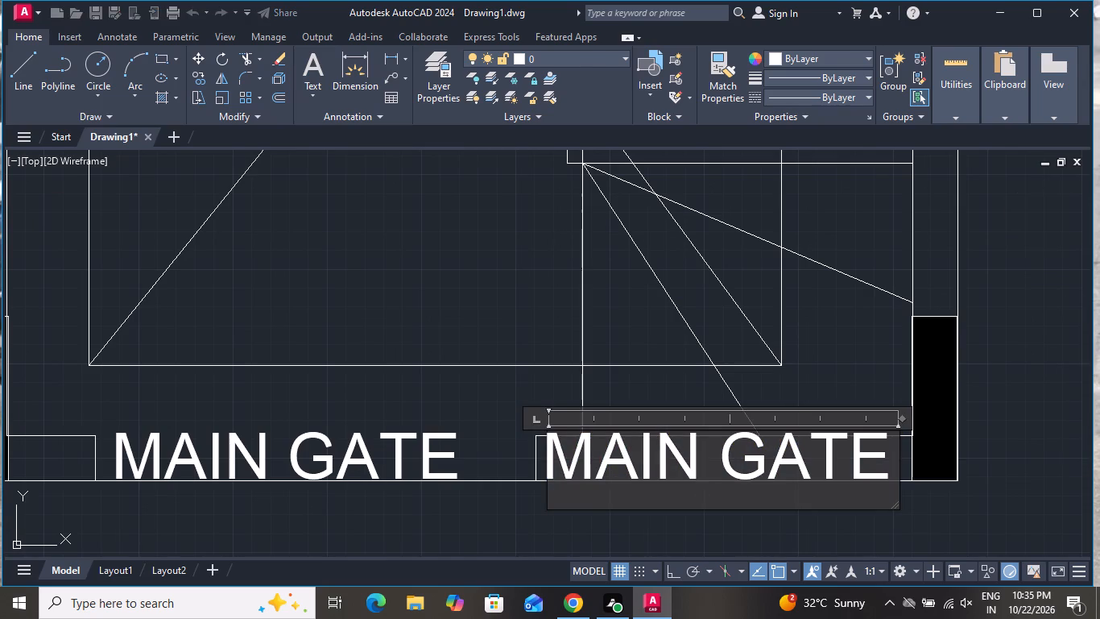
pyautogui.press('BackSpace')
pyautogui.press('BackSpace')
pyautogui.press('BackSpace')
pyautogui.press('BackSpace')
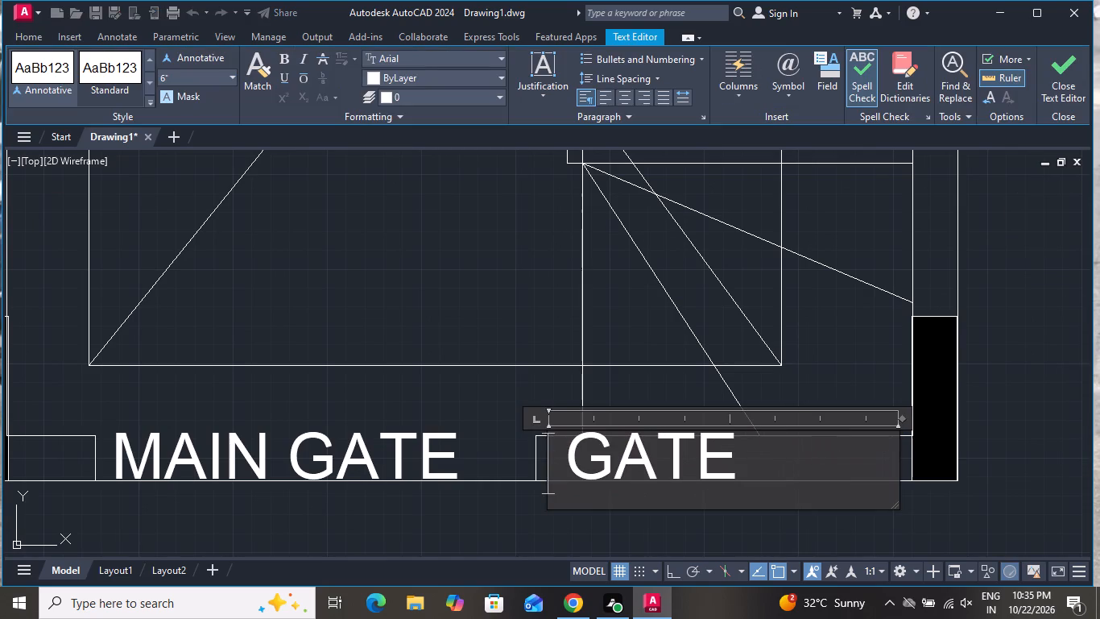
pyautogui.click(822, 454)
pyautogui.click(747, 523)
# Draw a closed 20' by 35' rectangular outline with orthogonal lines in the empty space east of the floor plan, roughly level with it.
pyautogui.scroll(-1, 750, 517)
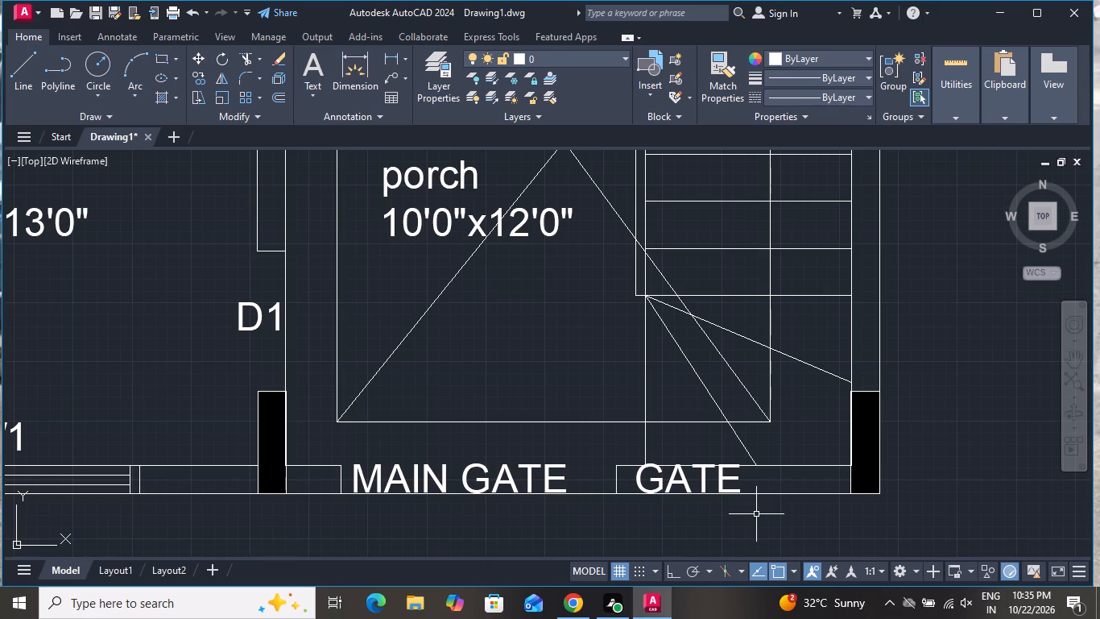
pyautogui.scroll(-3, 756, 514)
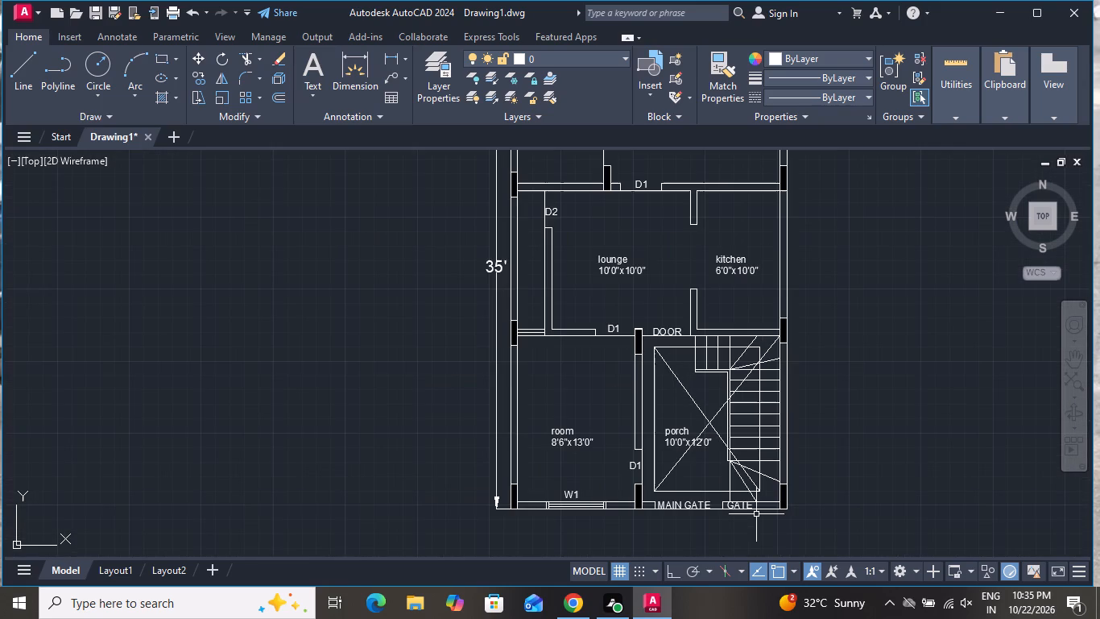
pyautogui.scroll(-2, 756, 514)
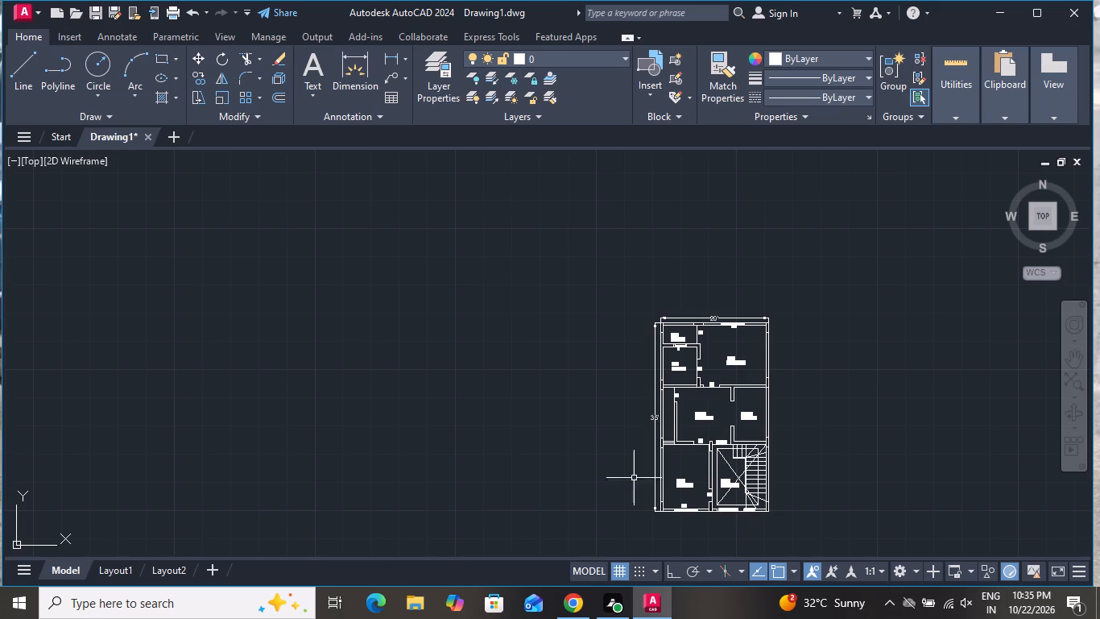
pyautogui.click(13, 76)
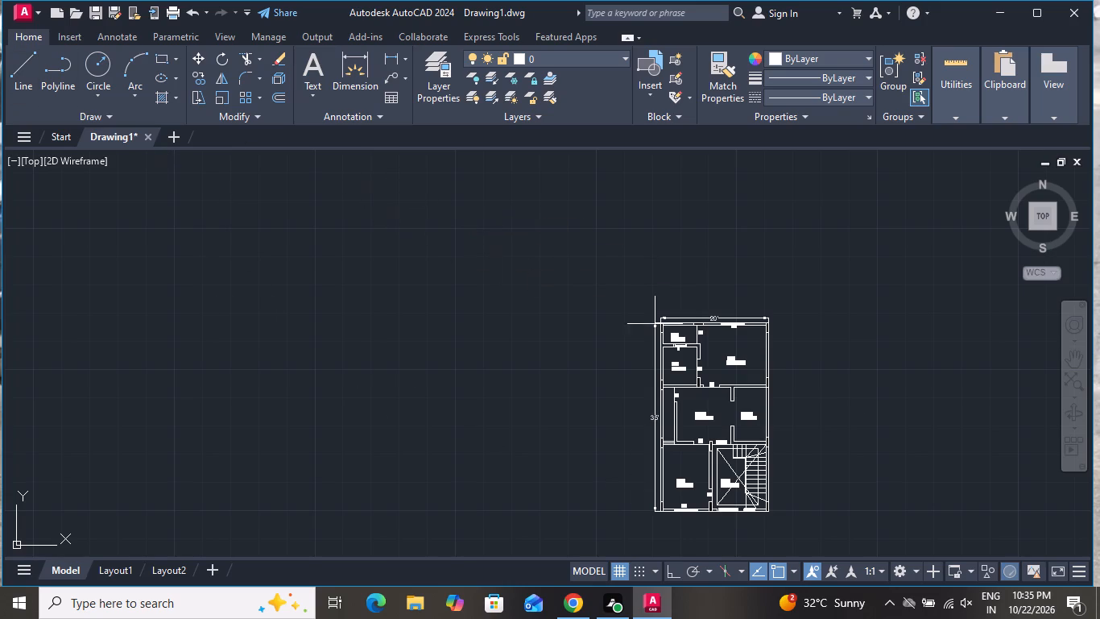
pyautogui.scroll(2, 823, 501)
pyautogui.scroll(-1, 769, 504)
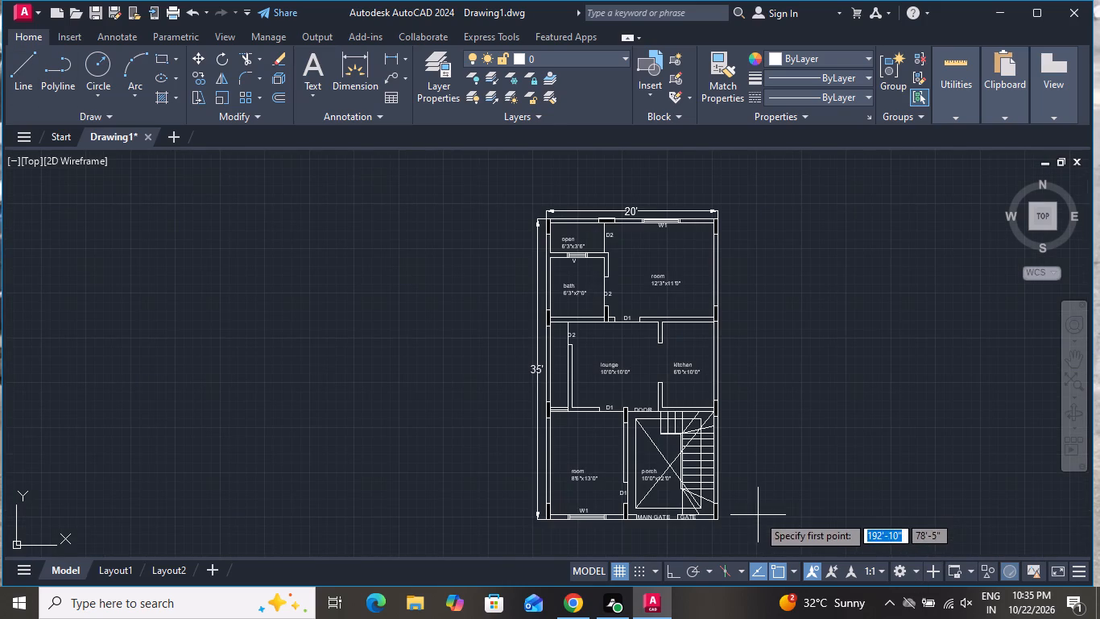
pyautogui.scroll(1, 1003, 442)
pyautogui.scroll(1, 823, 409)
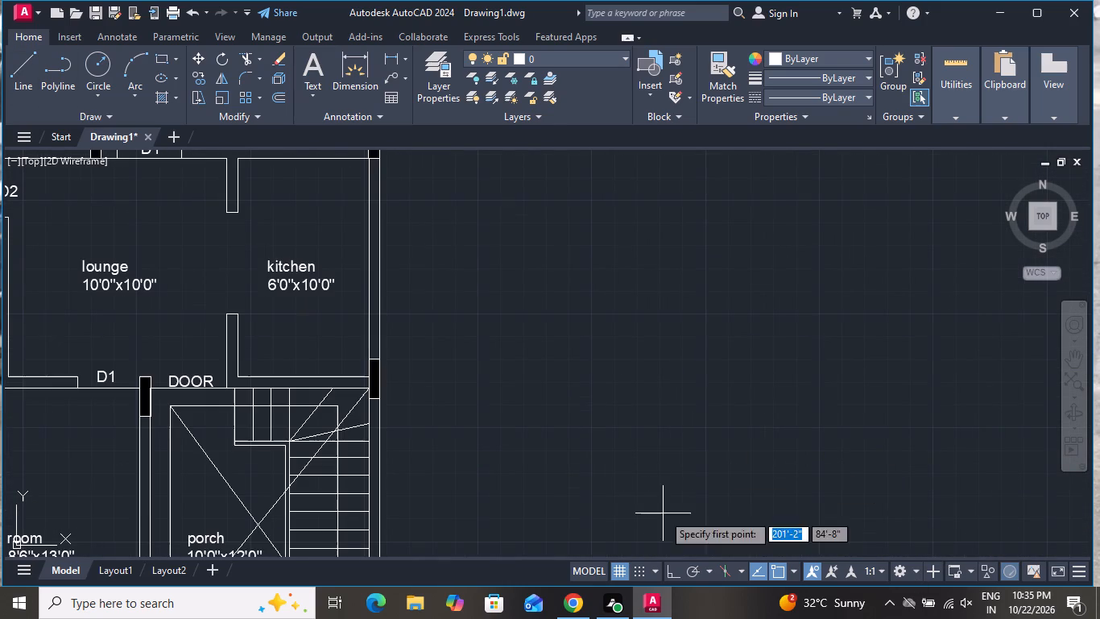
pyautogui.click(670, 563)
pyautogui.scroll(-2, 651, 351)
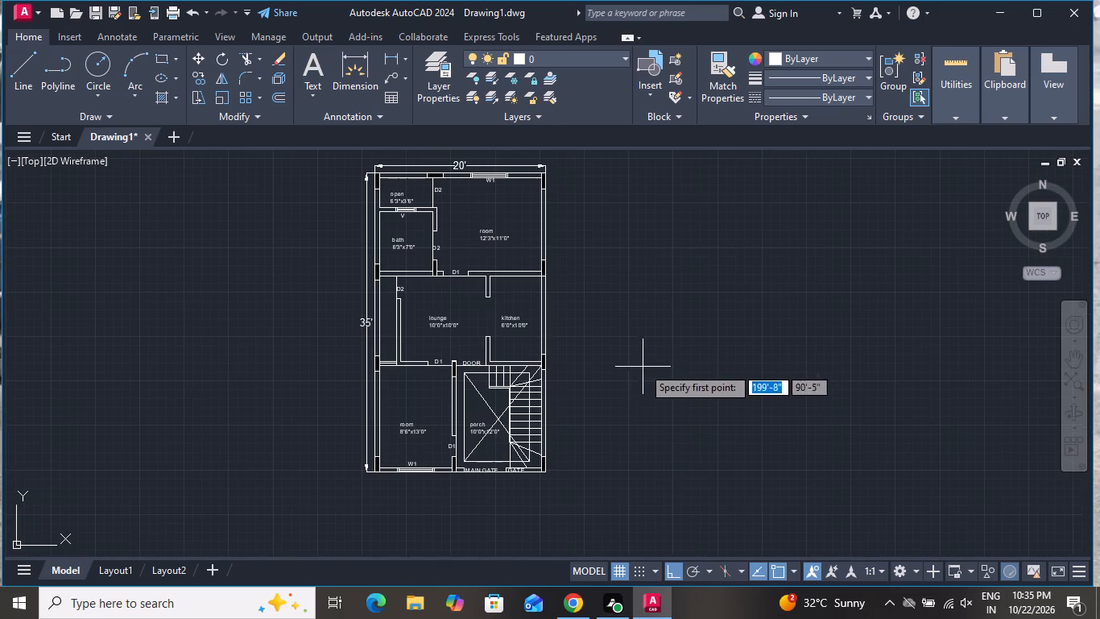
pyautogui.click(629, 476)
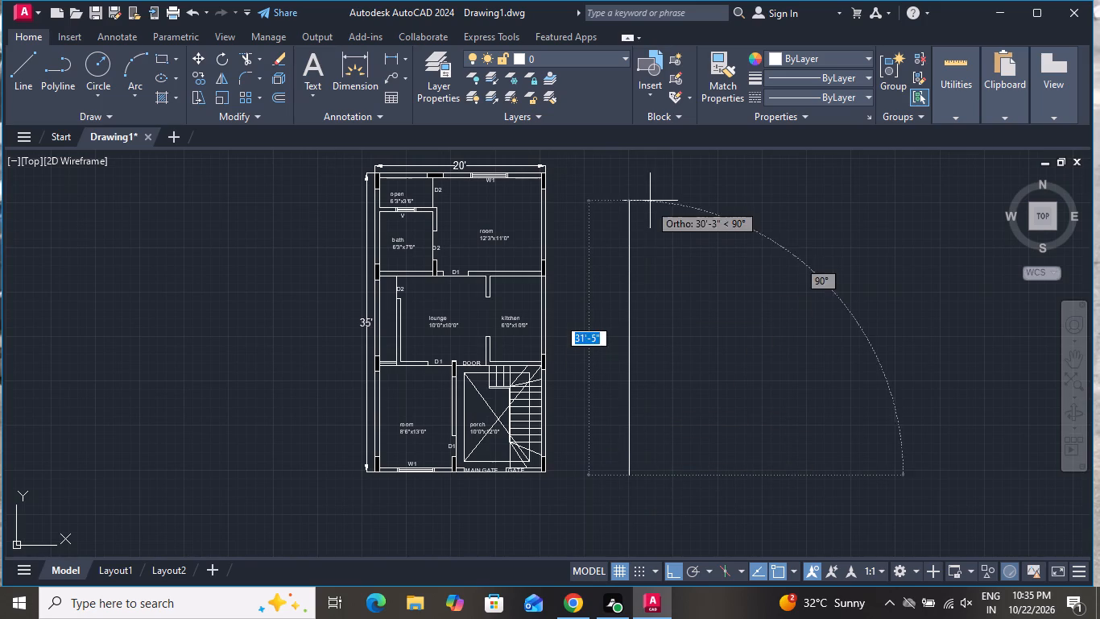
pyautogui.write("35'")
pyautogui.press('Return')
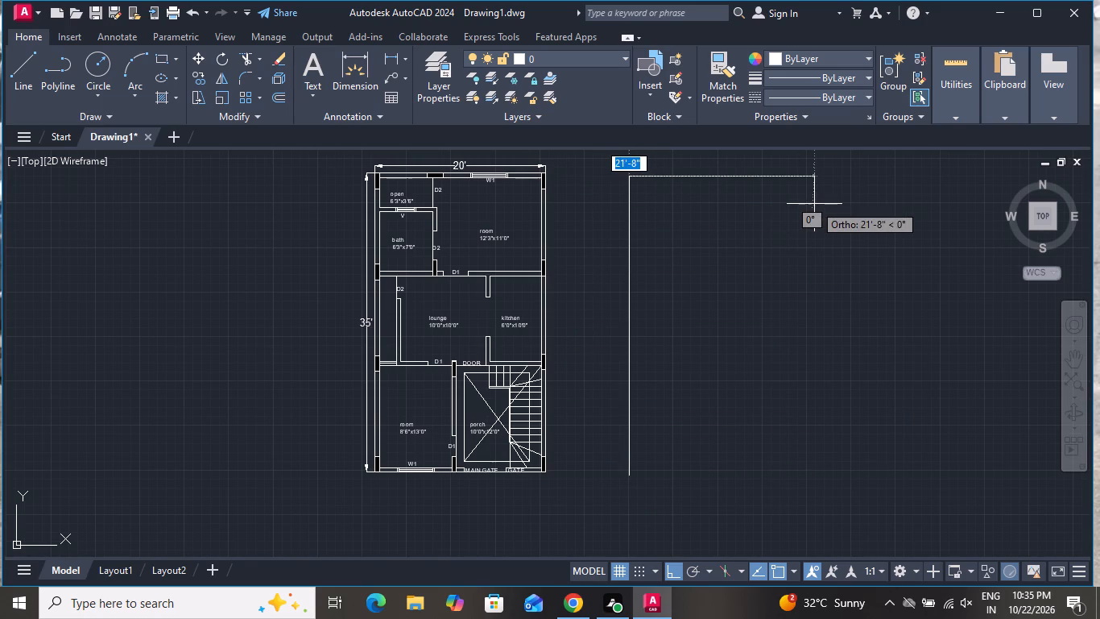
pyautogui.press('2')
pyautogui.write("0'")
pyautogui.press('Return')
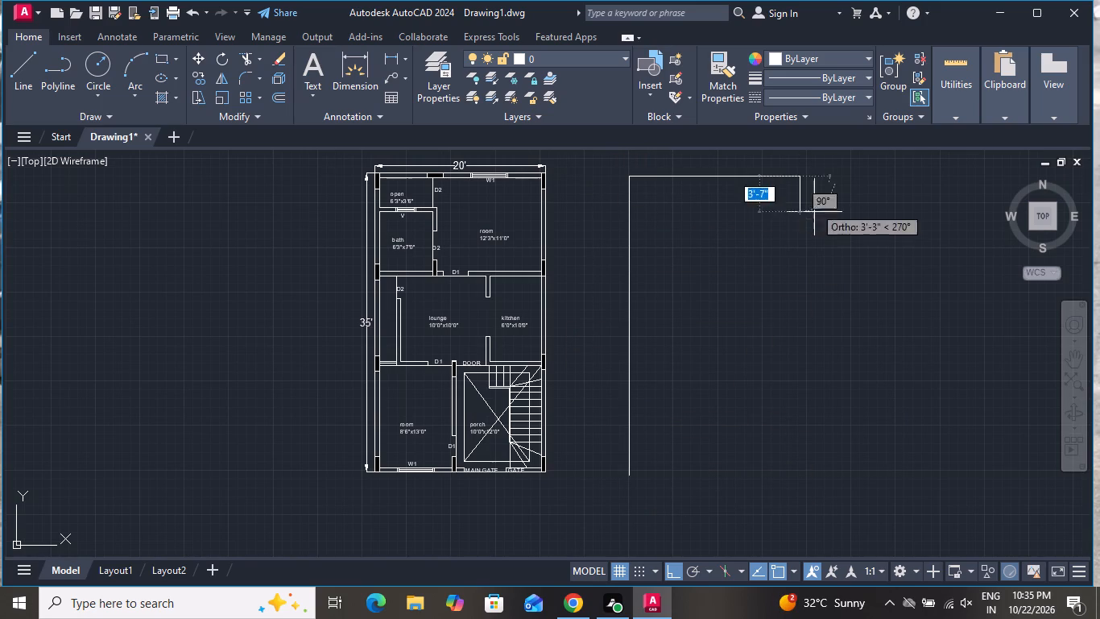
pyautogui.write('35')
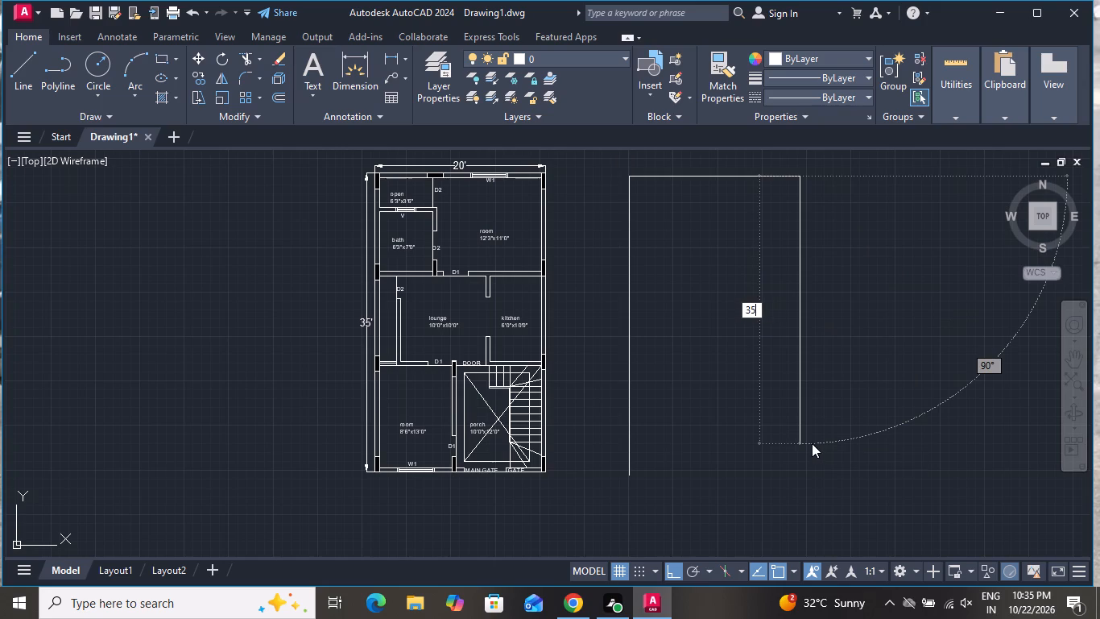
pyautogui.press("'")
pyautogui.press('Return')
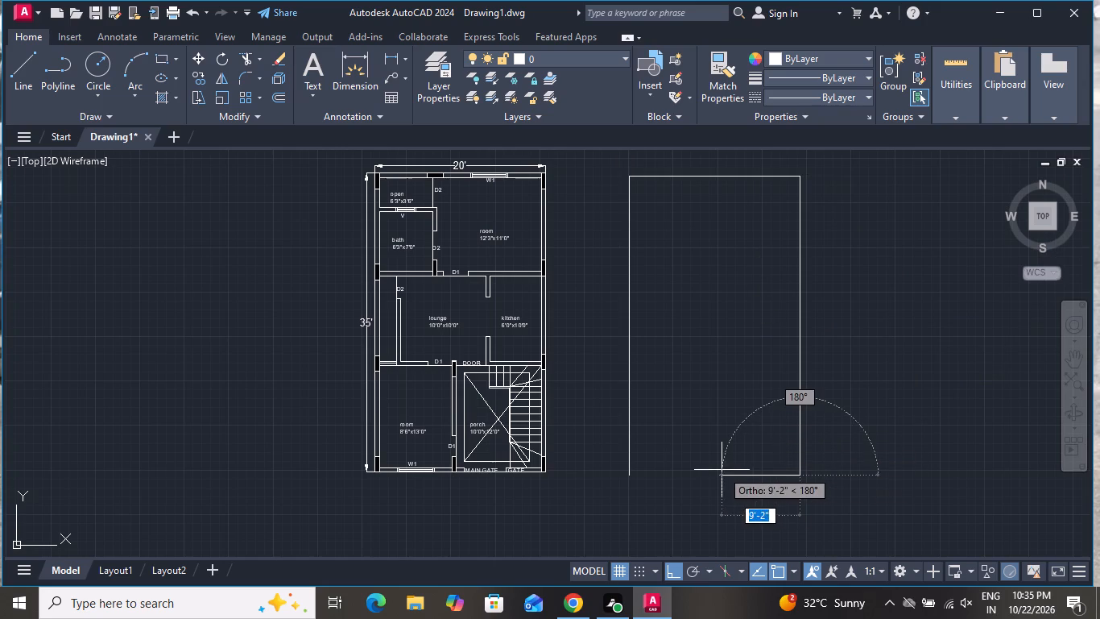
pyautogui.press('2')
pyautogui.write("0'")
pyautogui.press('Return')
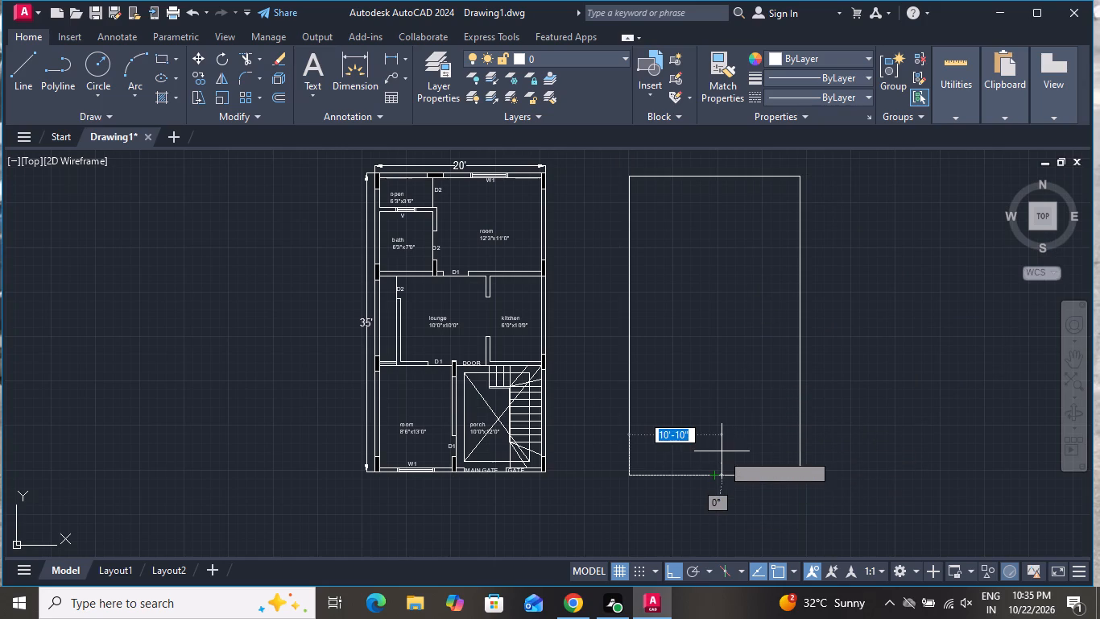
# Offset all four lines of the new 20' by 35' outline 6" inward to form the outer walls.
pyautogui.rightClick(722, 451)
pyautogui.click(762, 276)
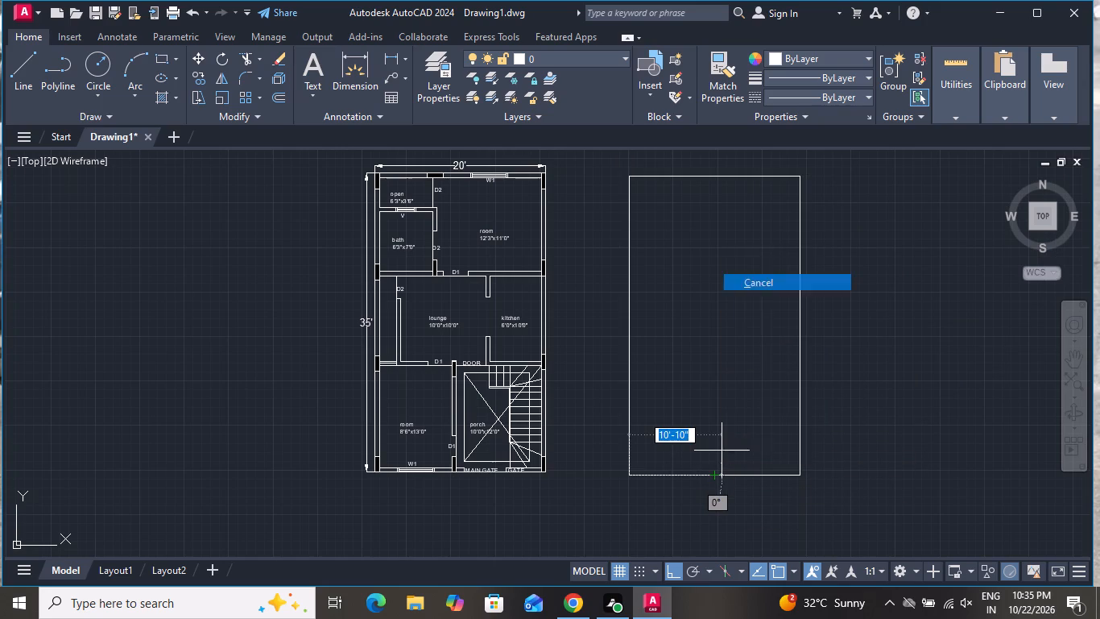
pyautogui.press('o')
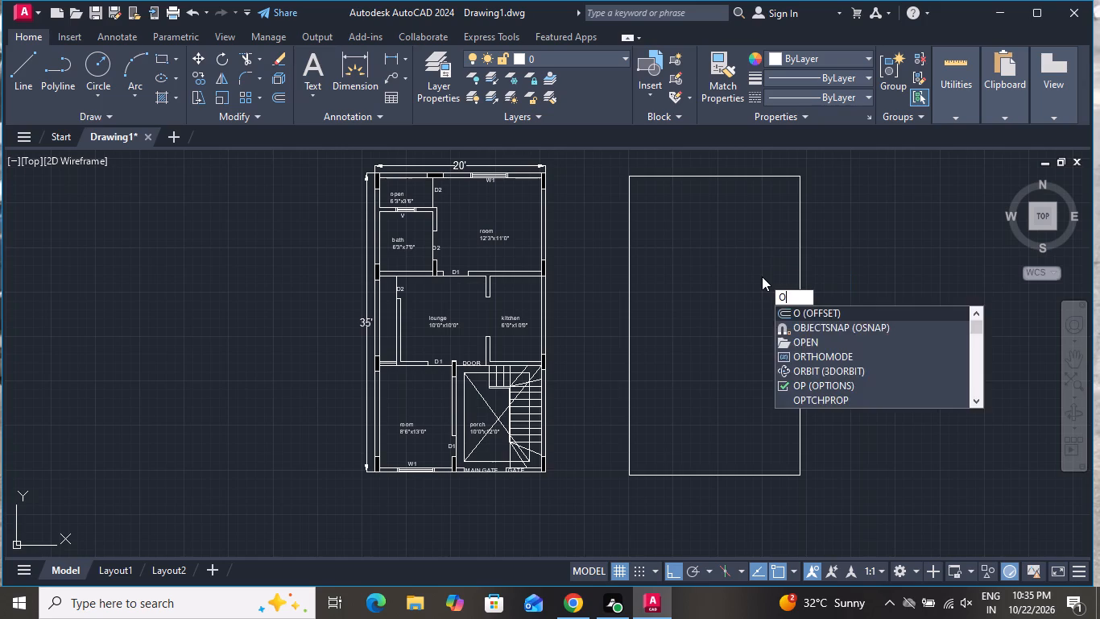
pyautogui.press('space')
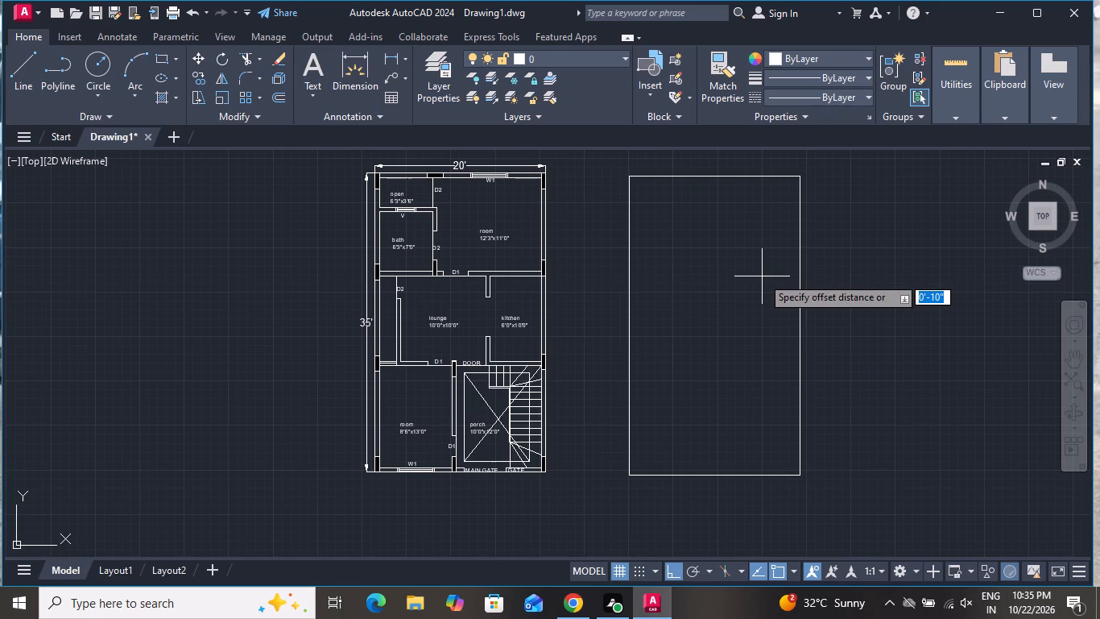
pyautogui.press('6')
pyautogui.hotkey('shift', '"')
pyautogui.press('Return')
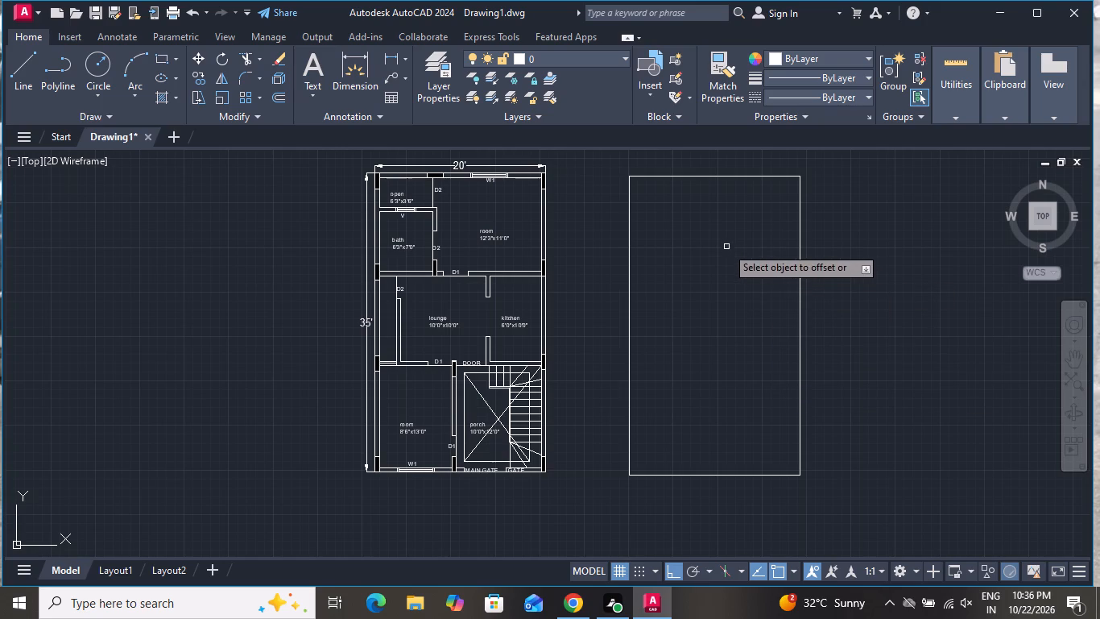
pyautogui.click(715, 175)
pyautogui.click(713, 208)
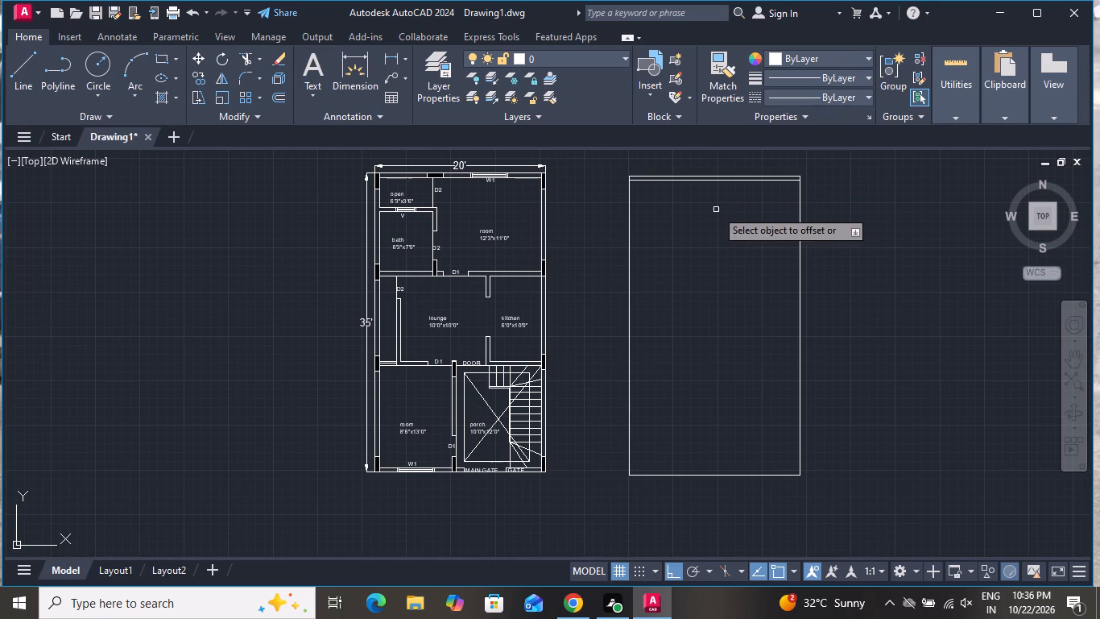
pyautogui.click(802, 293)
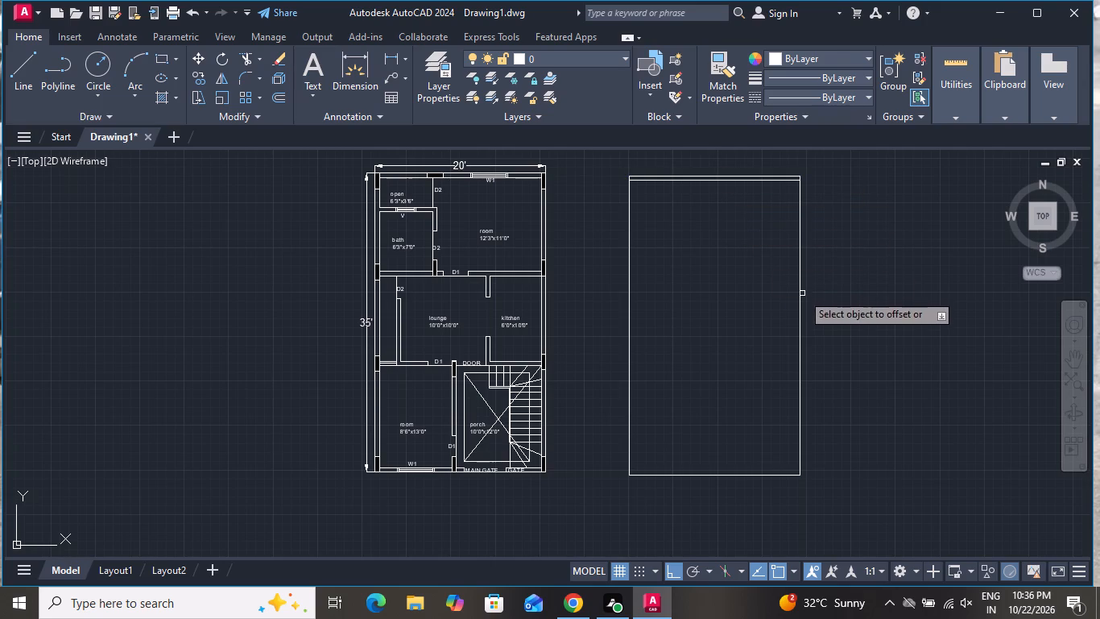
pyautogui.click(779, 297)
pyautogui.click(633, 364)
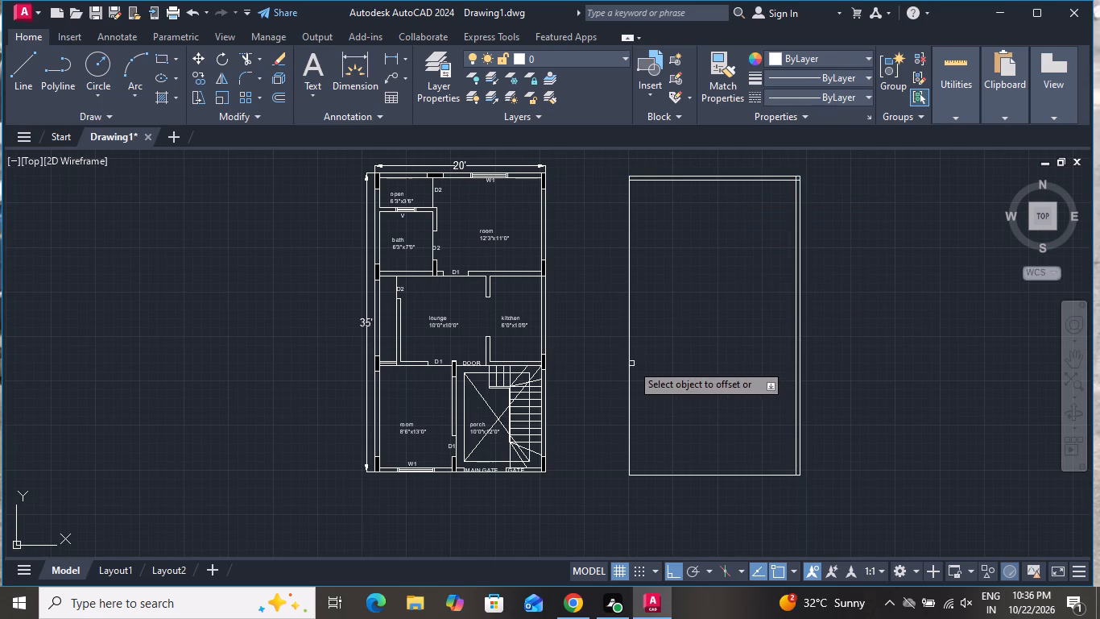
pyautogui.click(627, 367)
pyautogui.click(675, 368)
pyautogui.click(685, 473)
pyautogui.click(688, 449)
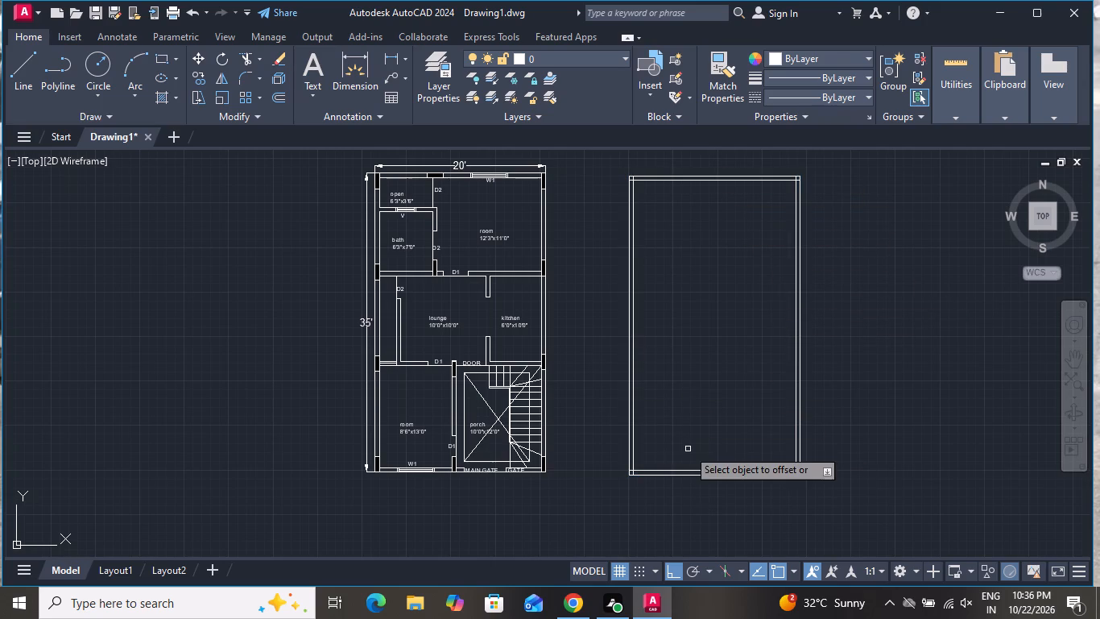
pyautogui.rightClick(700, 429)
pyautogui.click(788, 274)
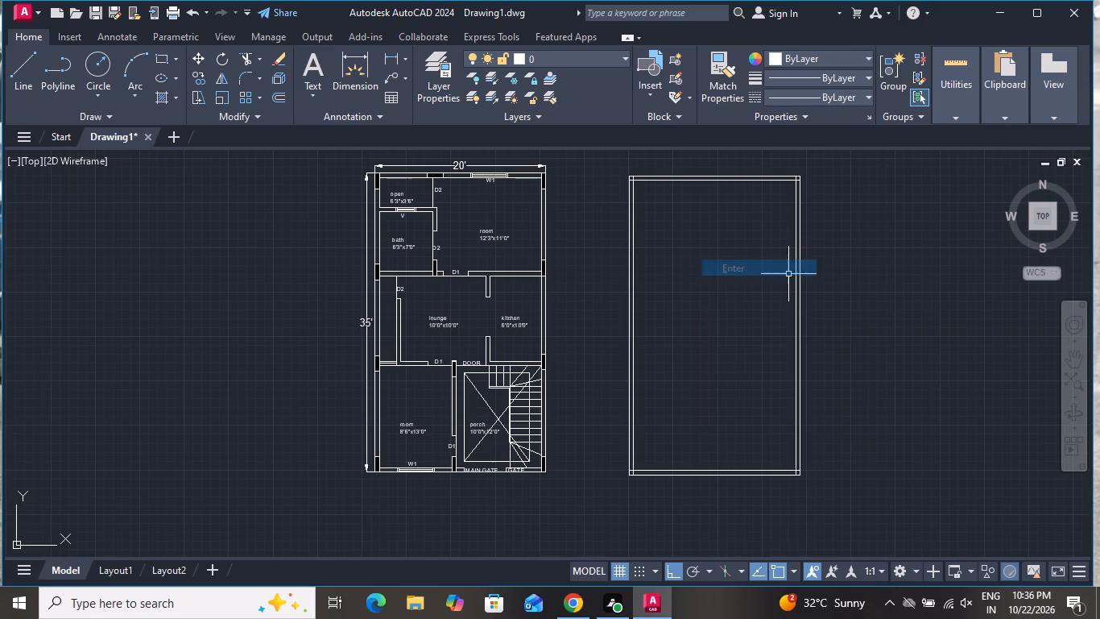
# Trim the overlapping inner wall line ends at the two north corners of the new outline.
pyautogui.click(244, 56)
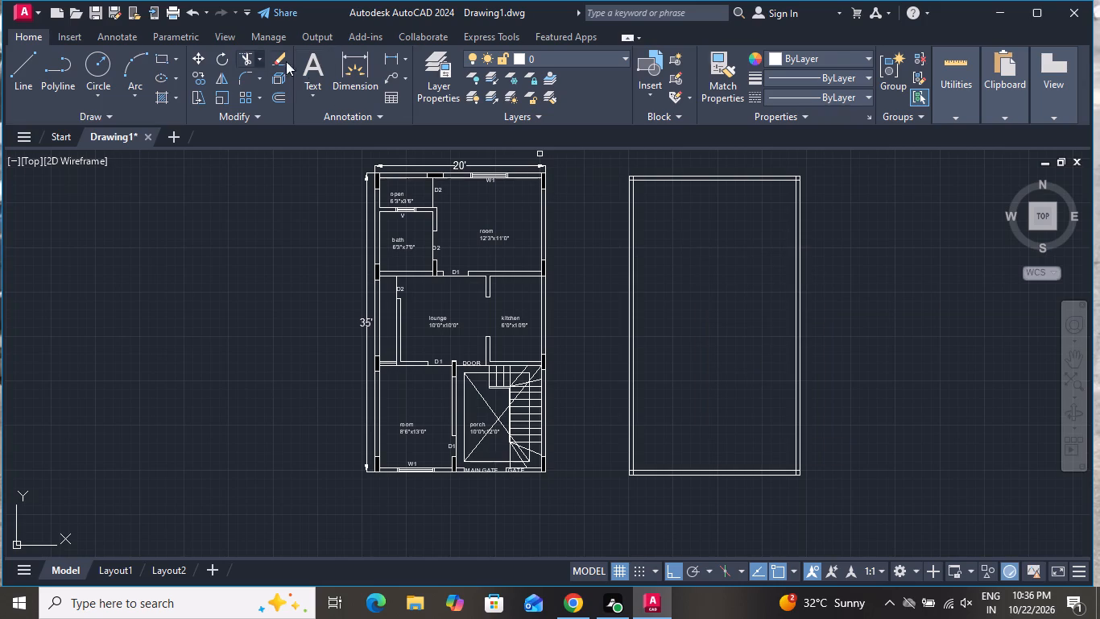
pyautogui.scroll(2, 627, 163)
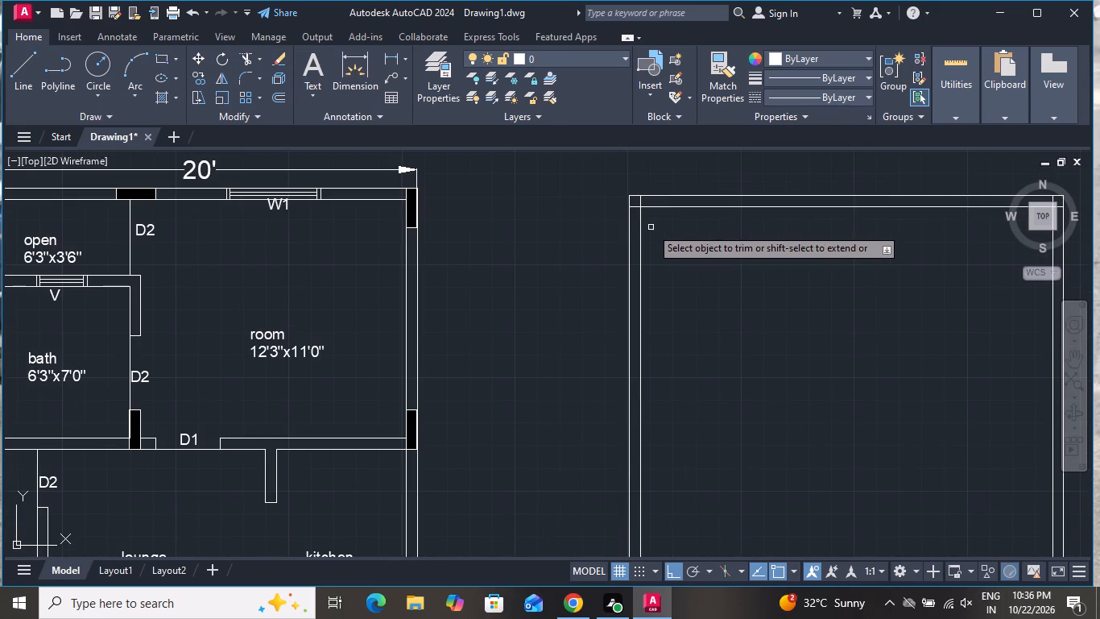
pyautogui.scroll(4, 649, 227)
pyautogui.scroll(-3, 630, 214)
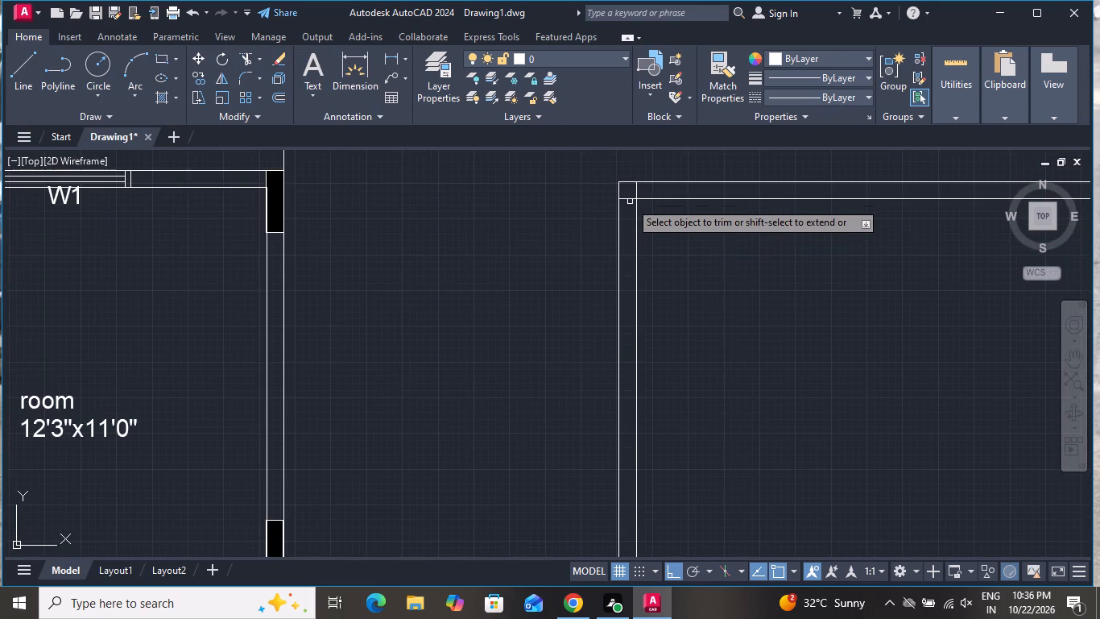
pyautogui.scroll(3, 630, 189)
pyautogui.click(630, 189)
pyautogui.click(676, 180)
pyautogui.click(624, 195)
pyautogui.click(612, 260)
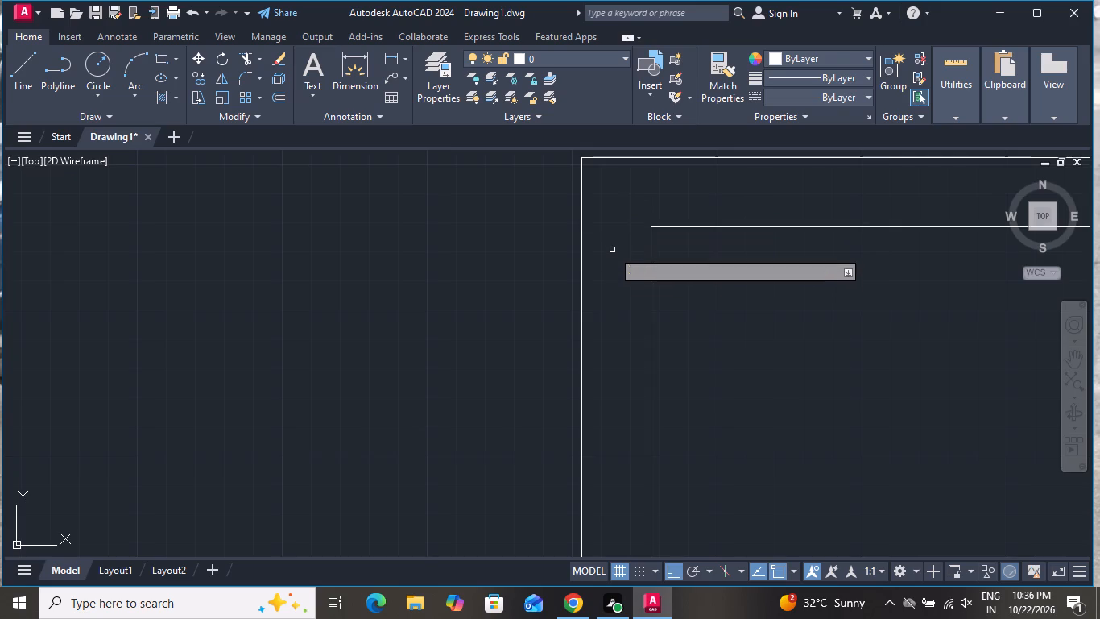
pyautogui.scroll(-5, 610, 232)
pyautogui.scroll(5, 839, 236)
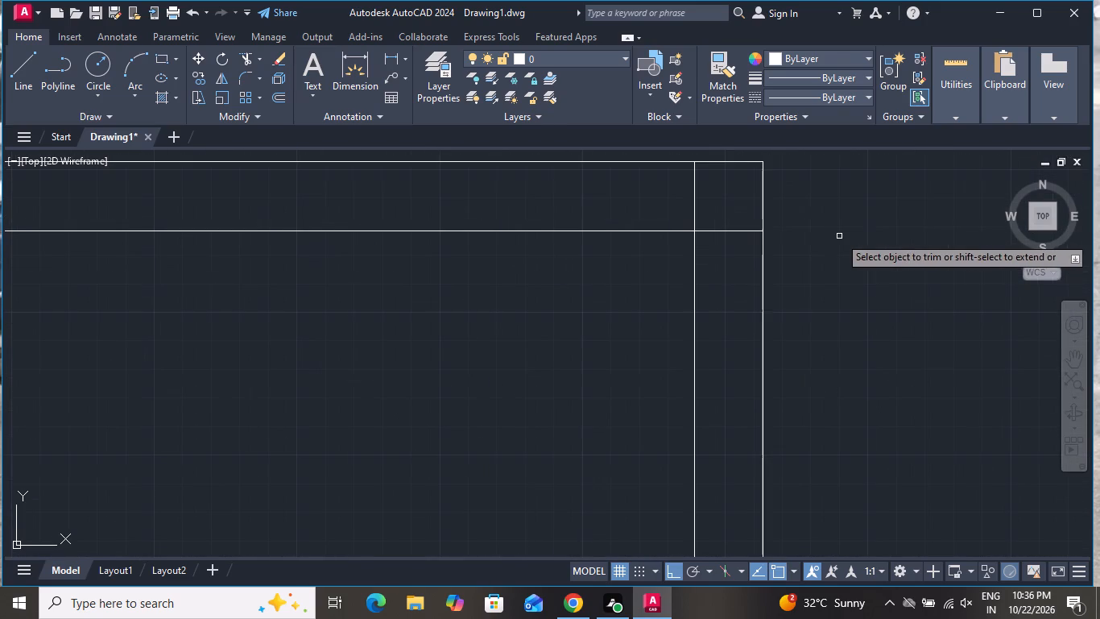
pyautogui.click(739, 200)
pyautogui.click(651, 181)
pyautogui.click(731, 195)
pyautogui.click(738, 299)
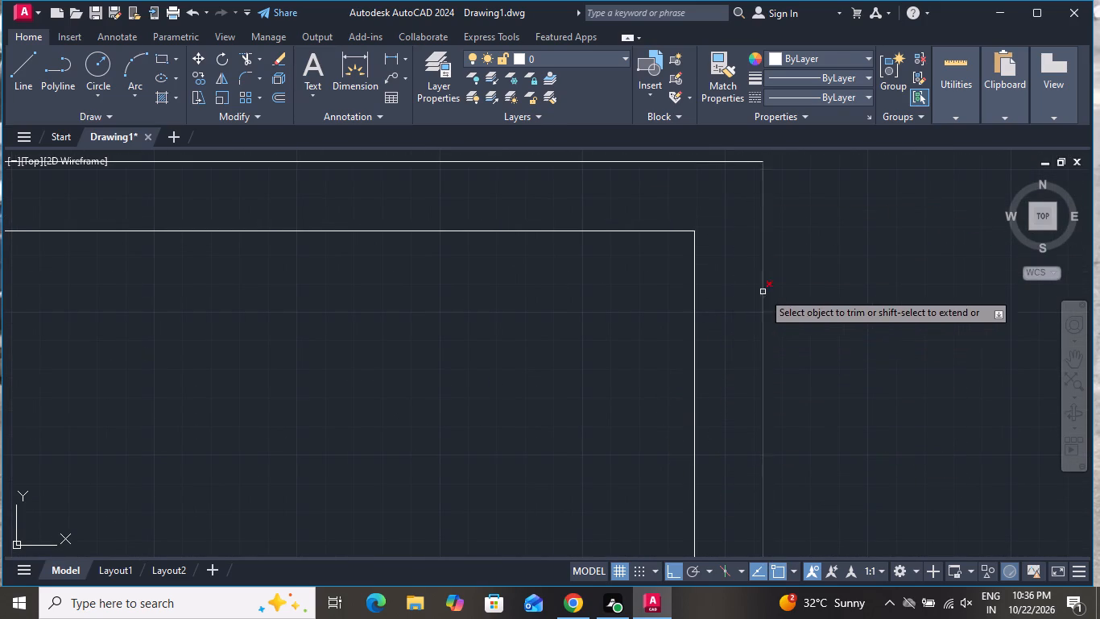
# Trim the overlapping inner wall line ends at the two south corners of the new outline.
pyautogui.scroll(-8, 763, 292)
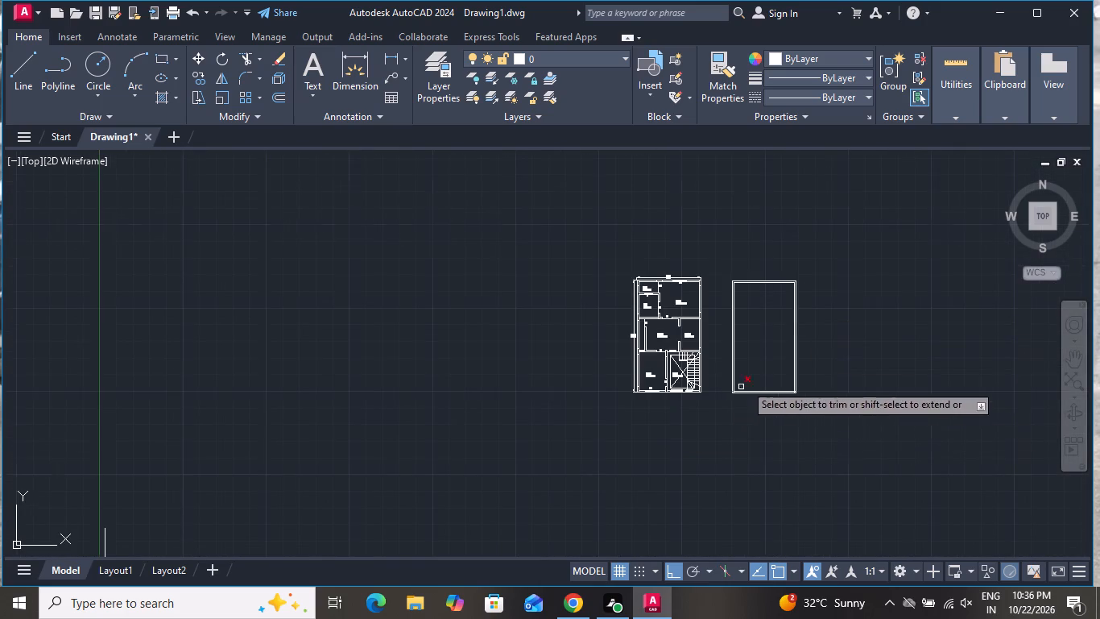
pyautogui.scroll(4, 747, 380)
pyautogui.scroll(4, 634, 472)
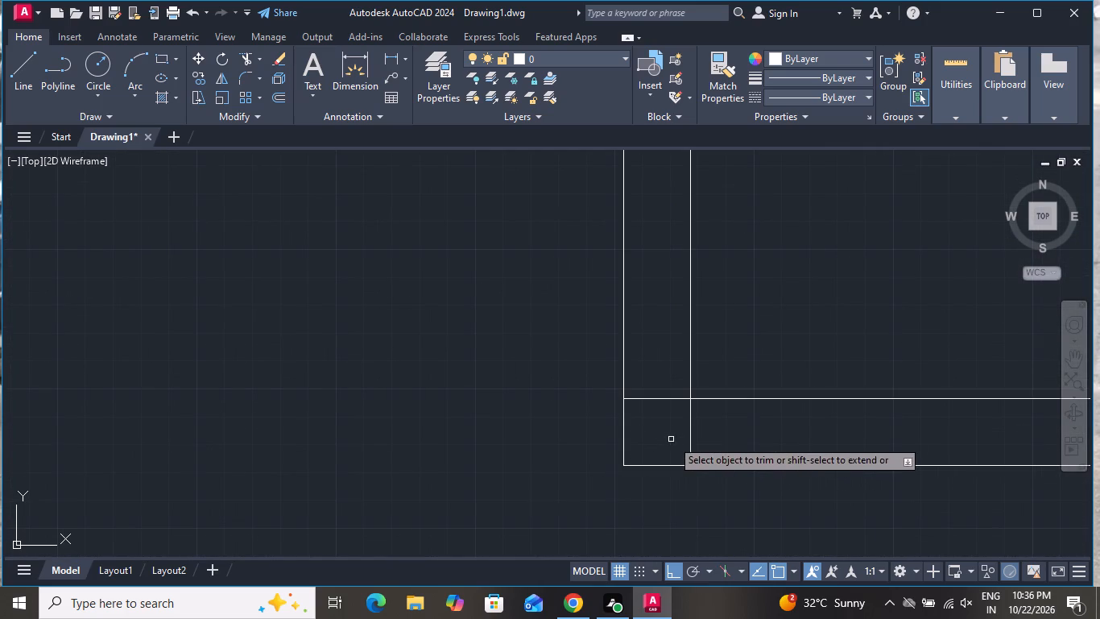
pyautogui.click(681, 410)
pyautogui.click(684, 343)
pyautogui.click(673, 422)
pyautogui.click(736, 421)
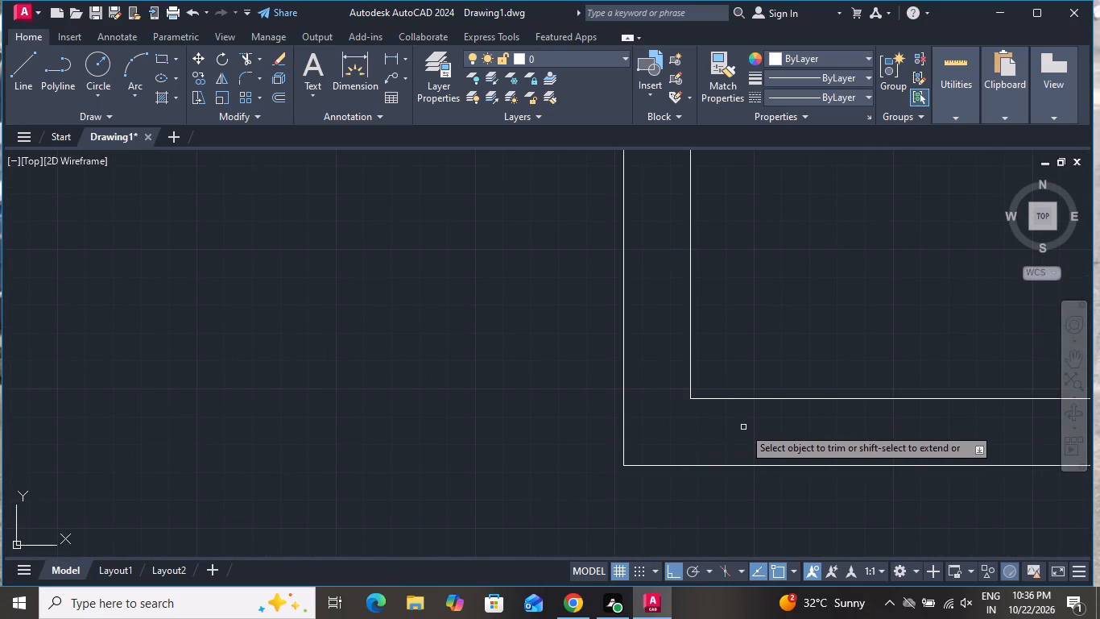
pyautogui.scroll(-5, 711, 430)
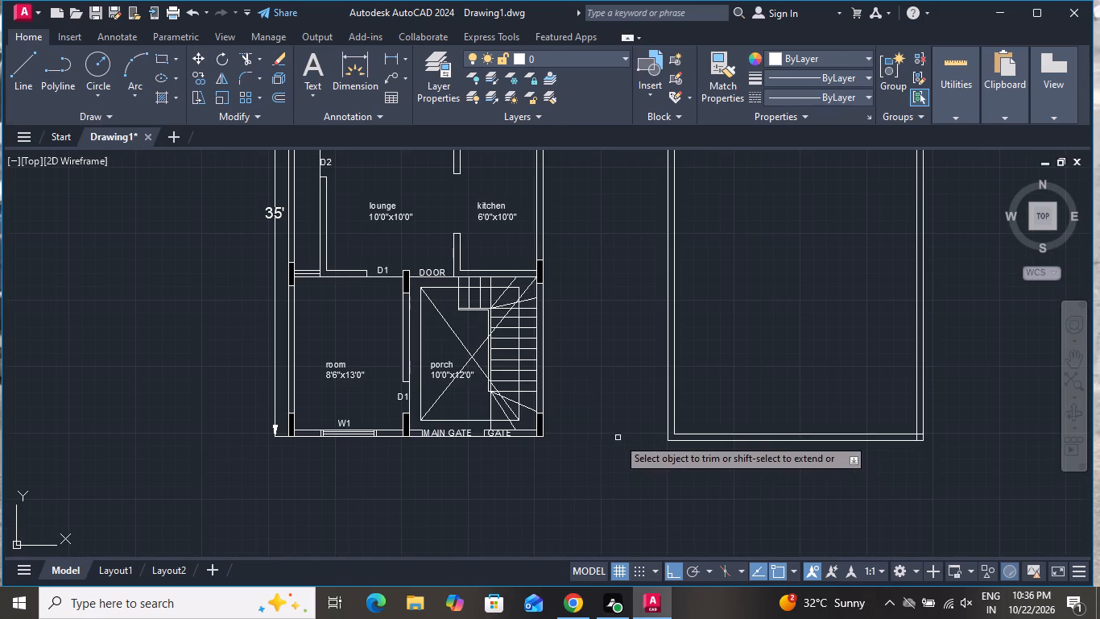
pyautogui.scroll(4, 924, 441)
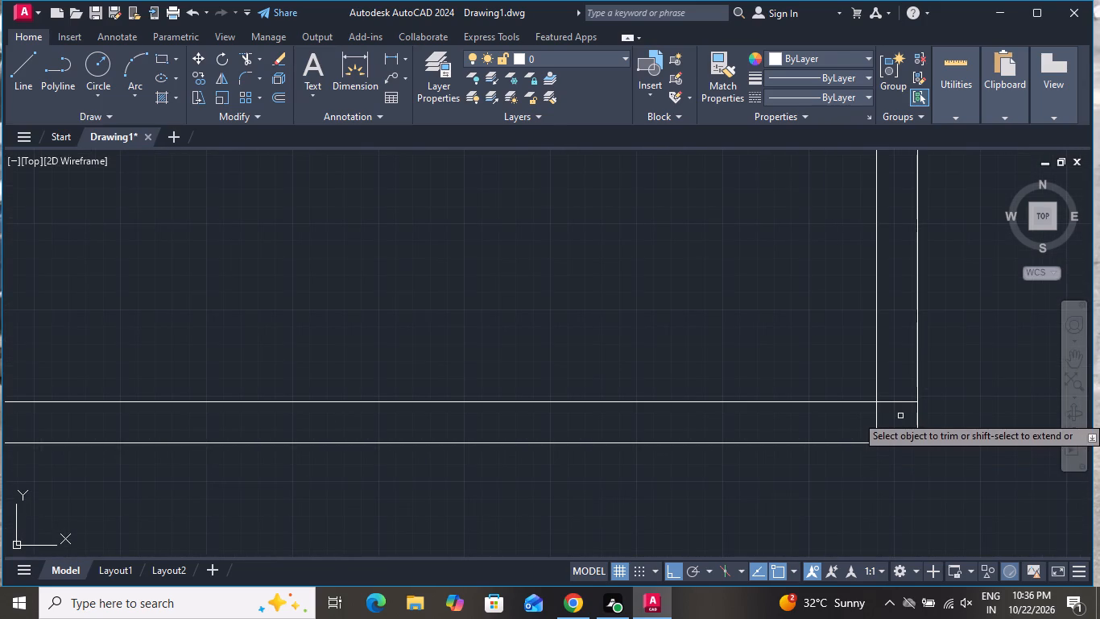
pyautogui.scroll(1, 900, 415)
pyautogui.click(900, 415)
pyautogui.click(902, 376)
pyautogui.click(891, 428)
pyautogui.click(746, 442)
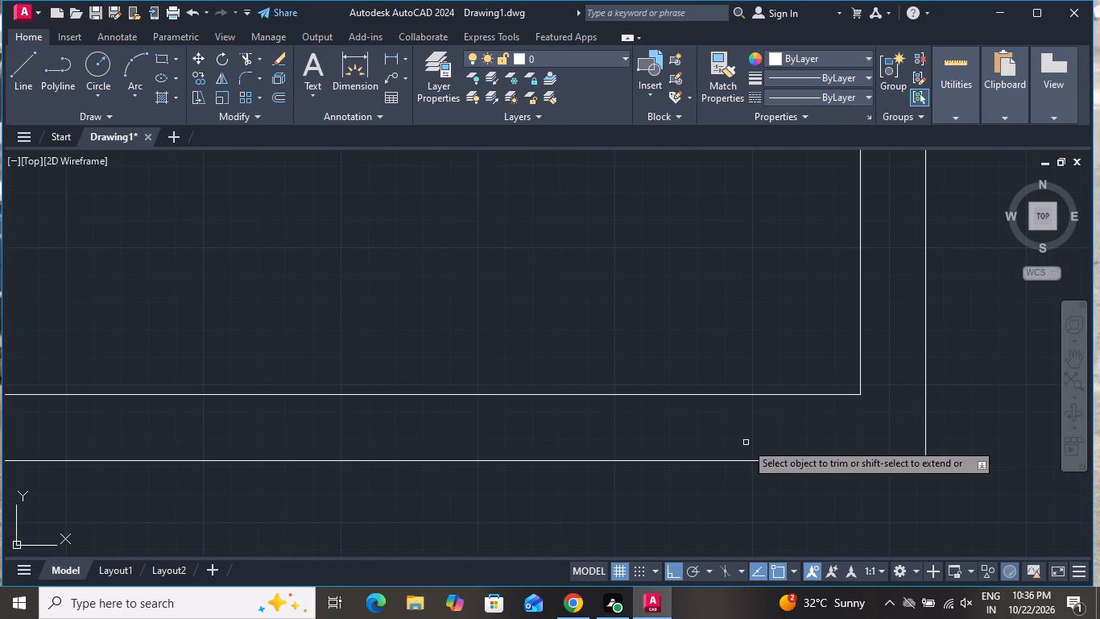
pyautogui.scroll(-6, 714, 511)
pyautogui.scroll(3, 710, 228)
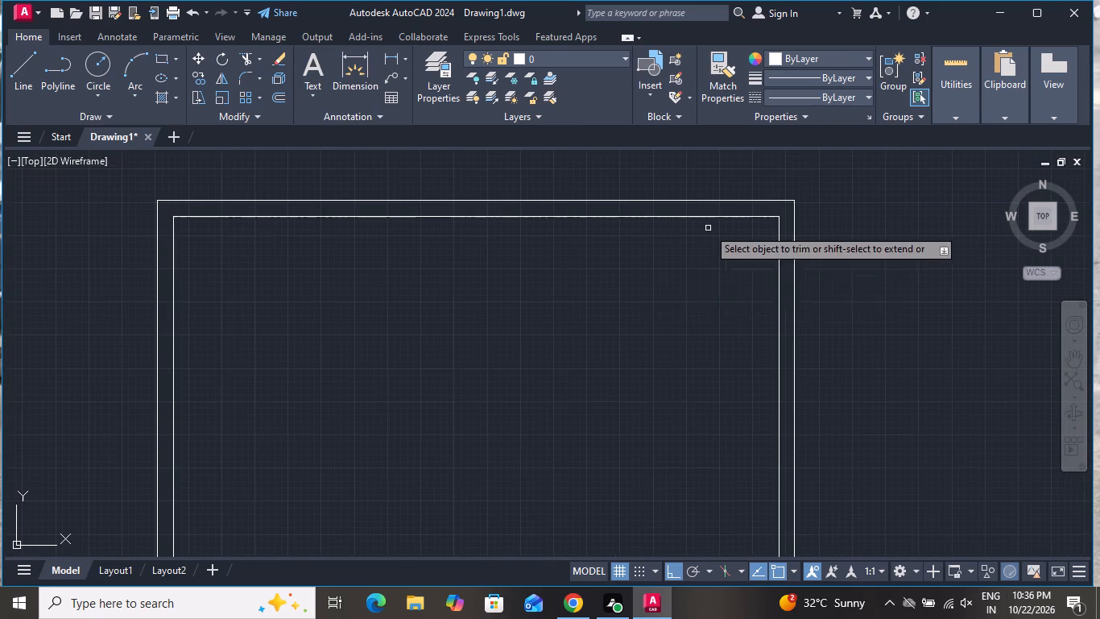
pyautogui.rightClick(638, 285)
pyautogui.click(664, 305)
# Offset the inner face of the new plan's east wall 12'3" to the west, using the Through option.
pyautogui.scroll(-4, 660, 313)
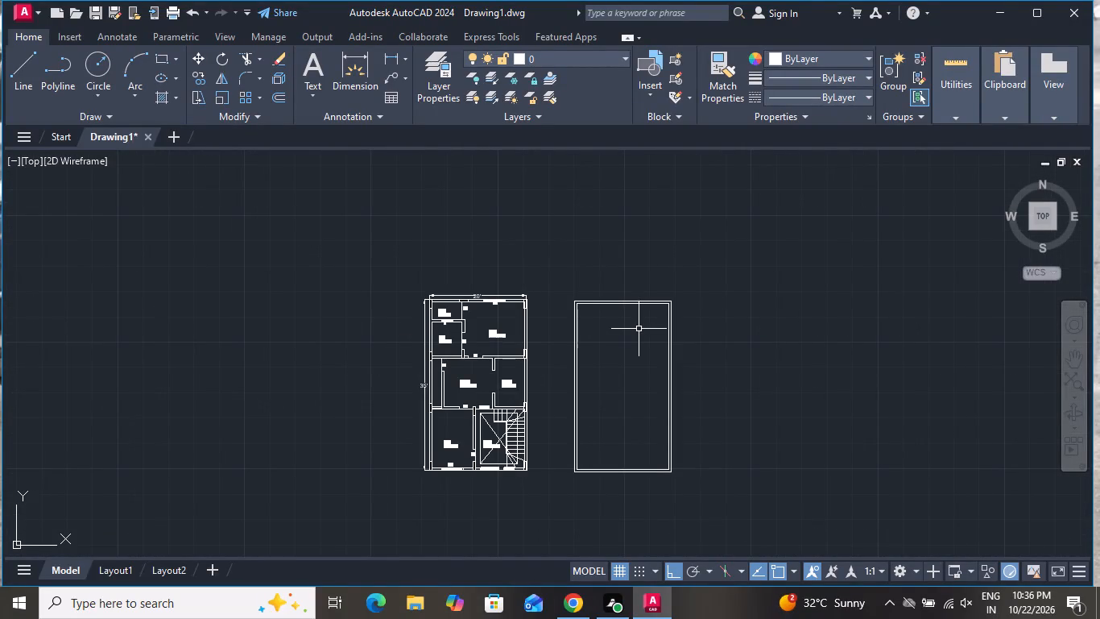
pyautogui.write('O')
pyautogui.press('space')
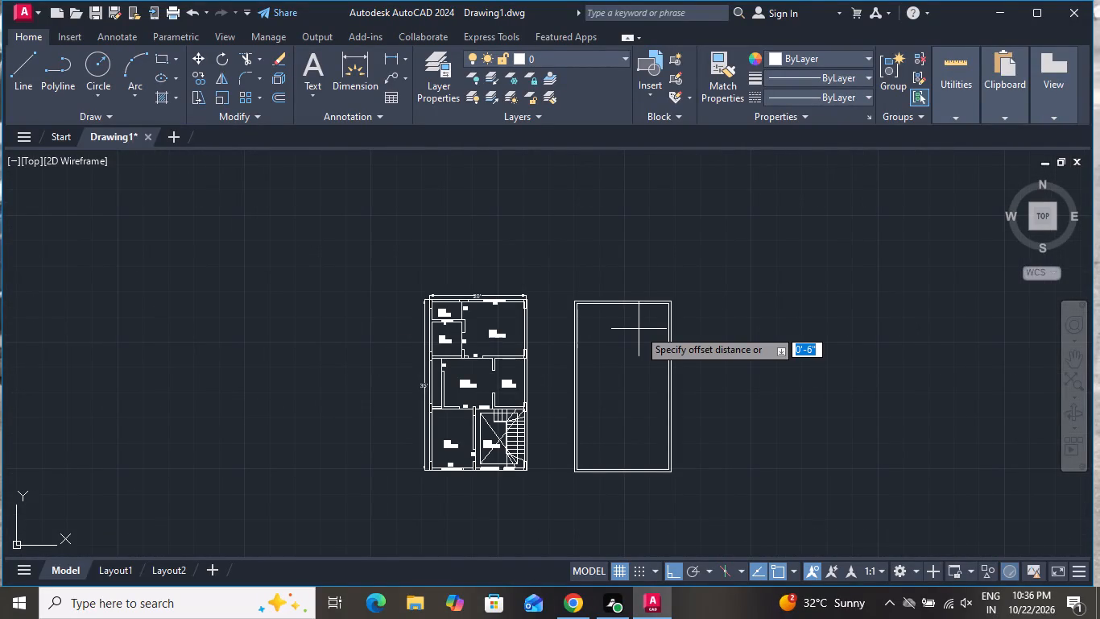
pyautogui.write('T')
pyautogui.press('space')
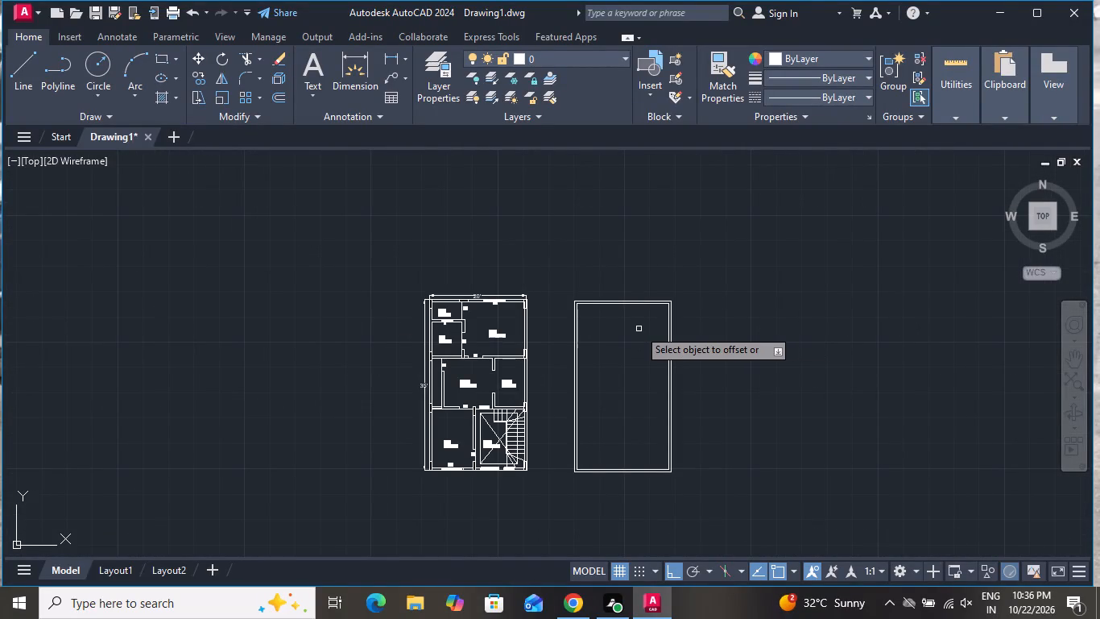
pyautogui.scroll(2, 568, 317)
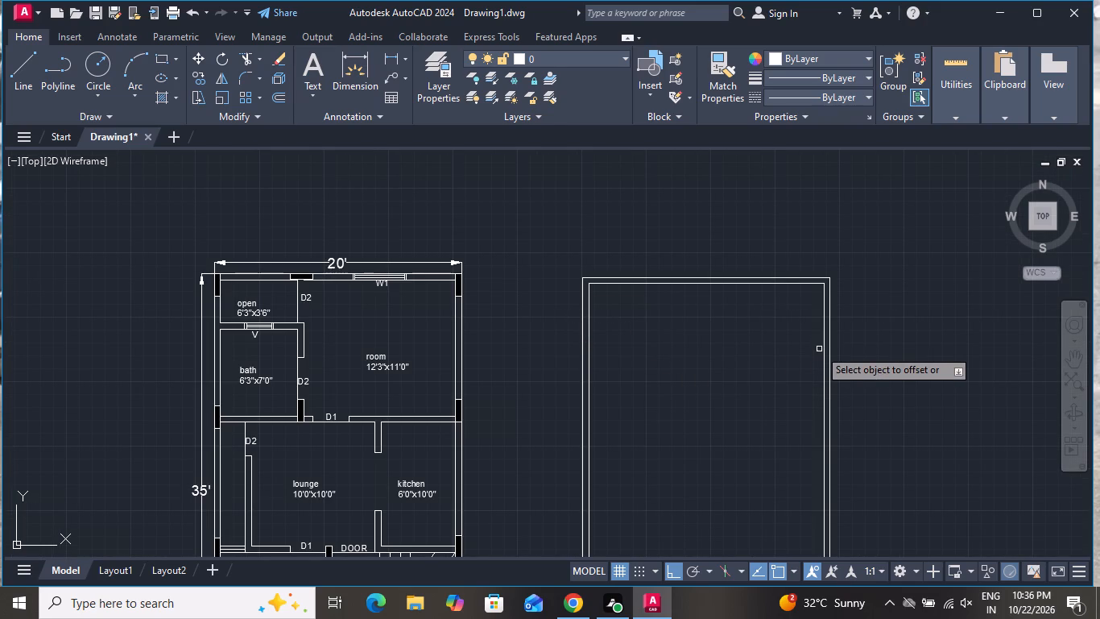
pyautogui.click(825, 342)
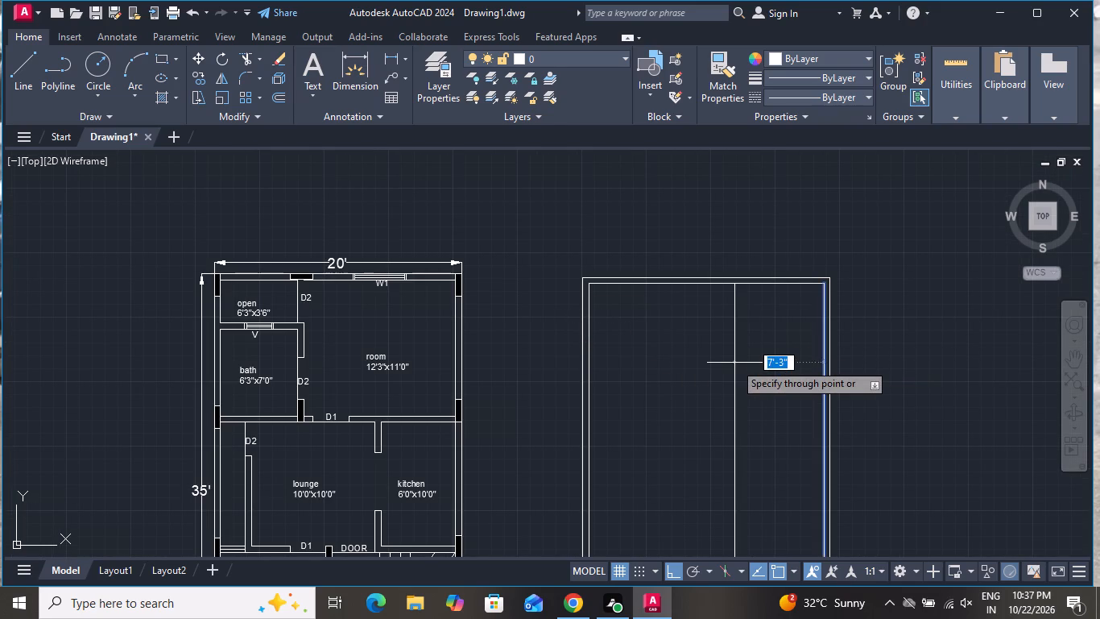
pyautogui.write('12')
pyautogui.write('\'3"')
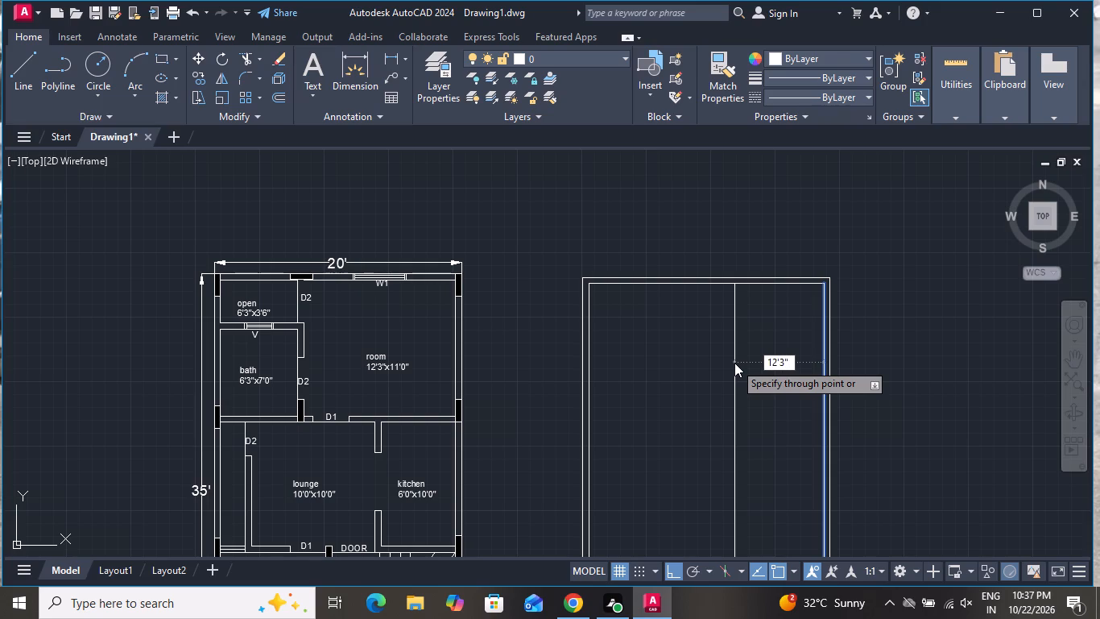
pyautogui.press('space')
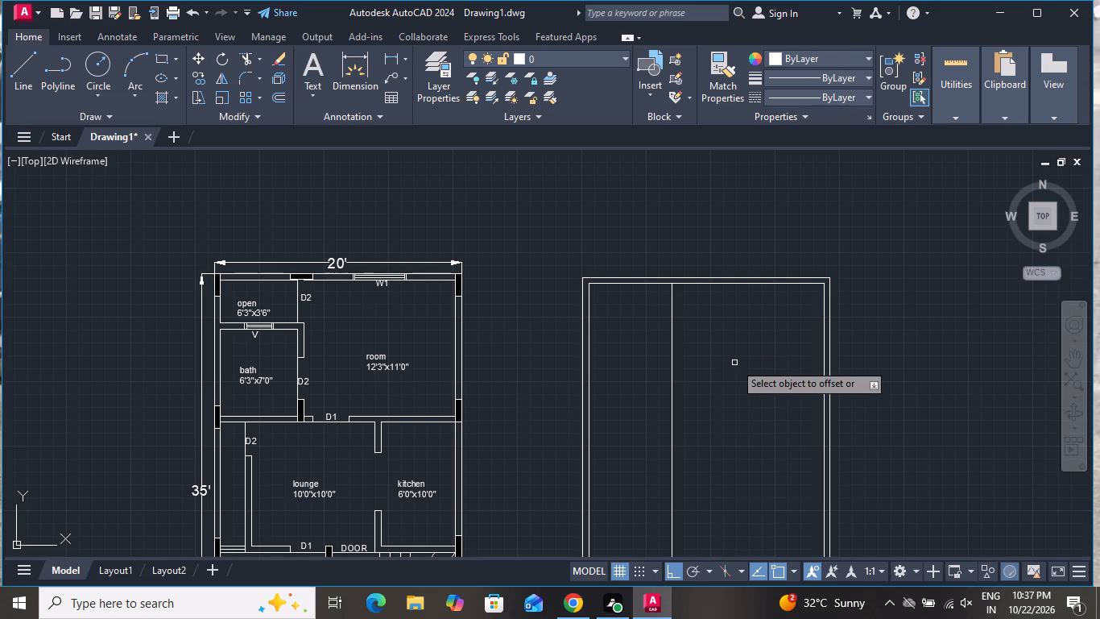
# Offset the inner face of the new plan's north wall 9' to the south.
pyautogui.click(760, 283)
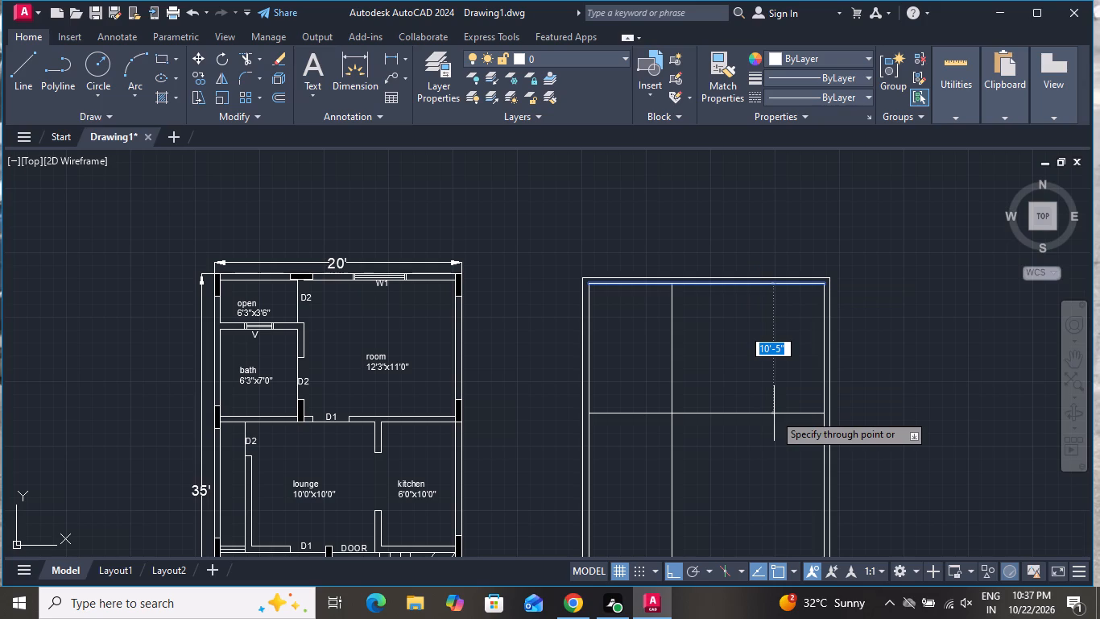
pyautogui.write("9'")
pyautogui.press('Return')
# Offset the new vertical partition line 6" to the west to give the wall its thickness.
pyautogui.scroll(2, 666, 337)
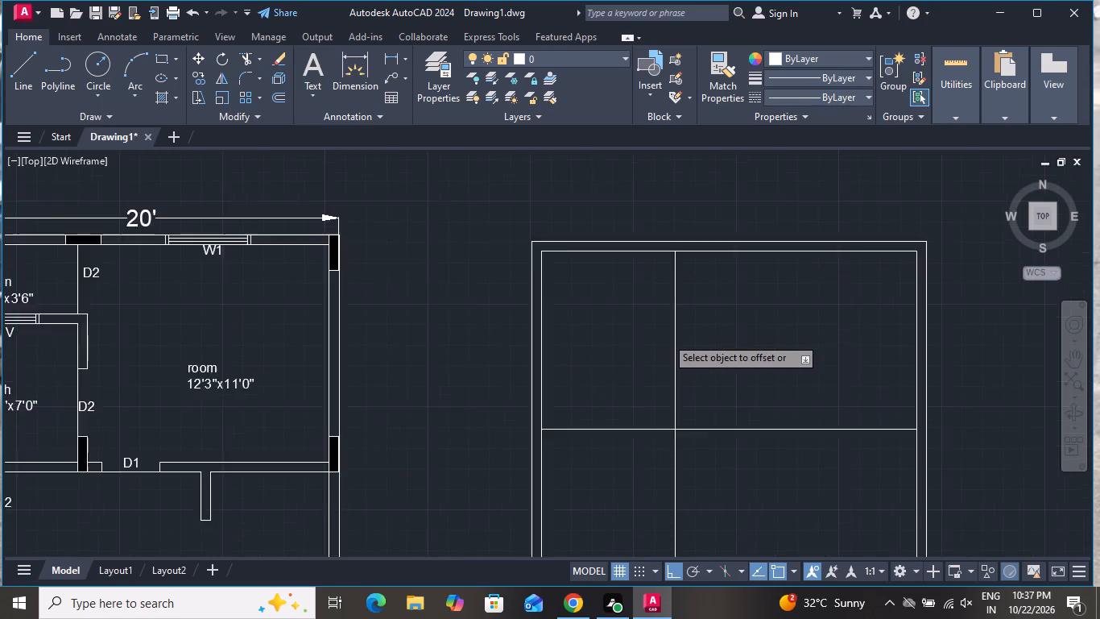
pyautogui.click(680, 339)
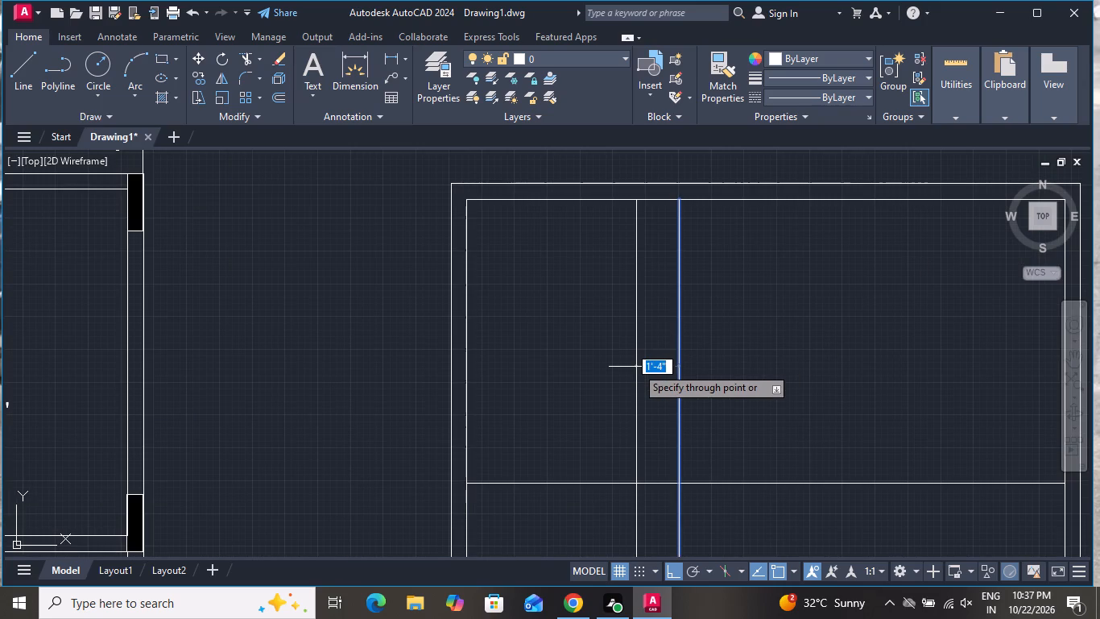
pyautogui.press('6')
pyautogui.hotkey('shift', '"')
pyautogui.press('Return')
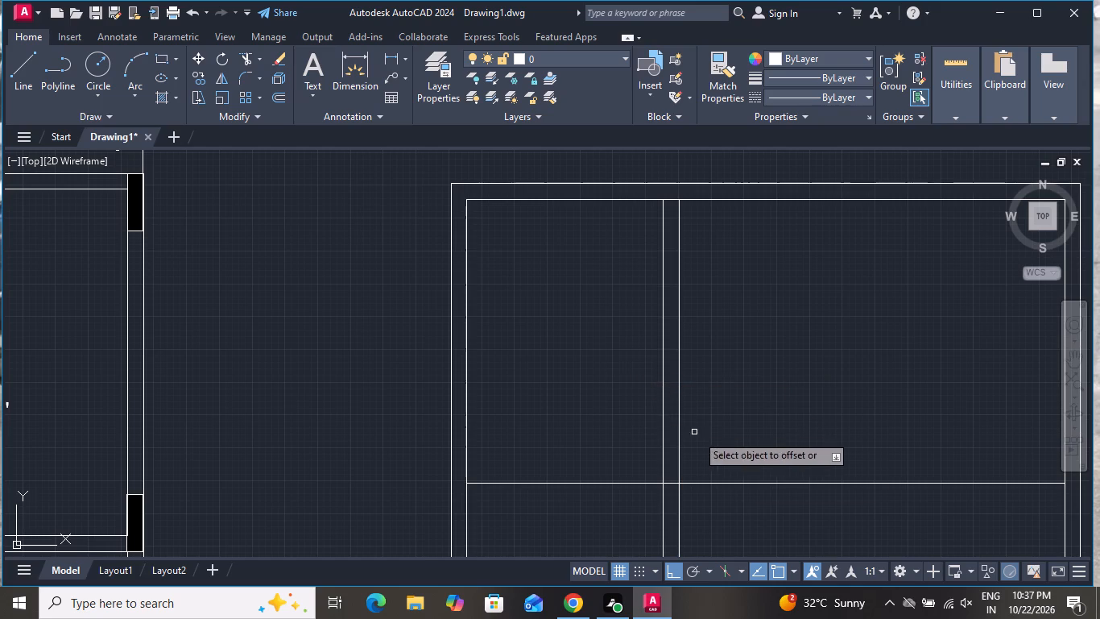
# Offset the new plan's horizontal partition line 6" to the south to give the wall its thickness.
pyautogui.click(771, 484)
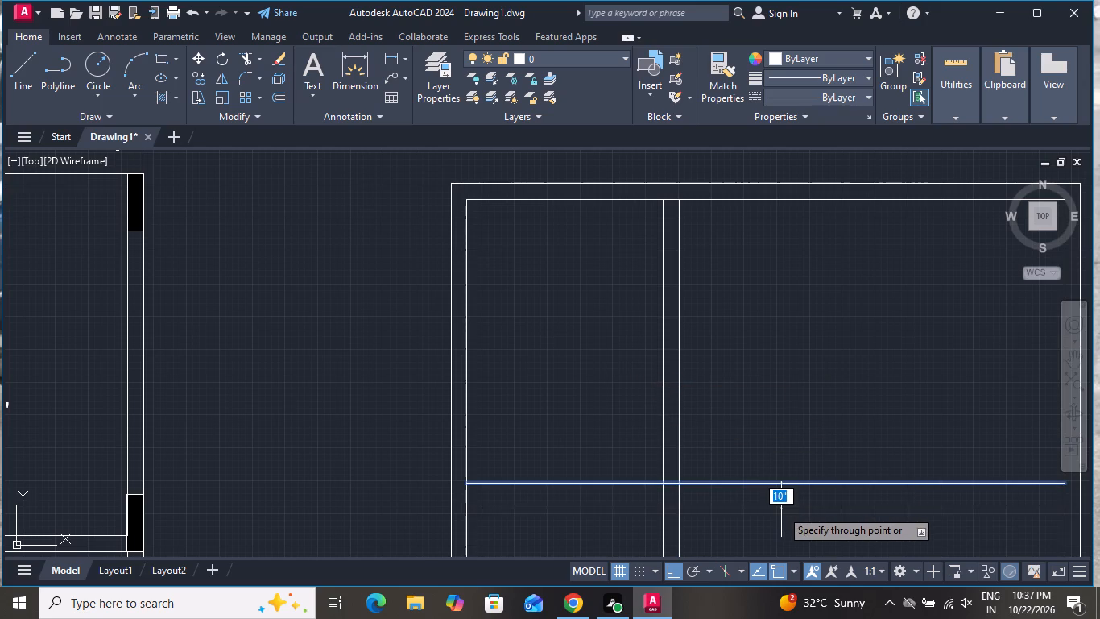
pyautogui.press('6')
pyautogui.hotkey('shift', '"')
pyautogui.press('Return')
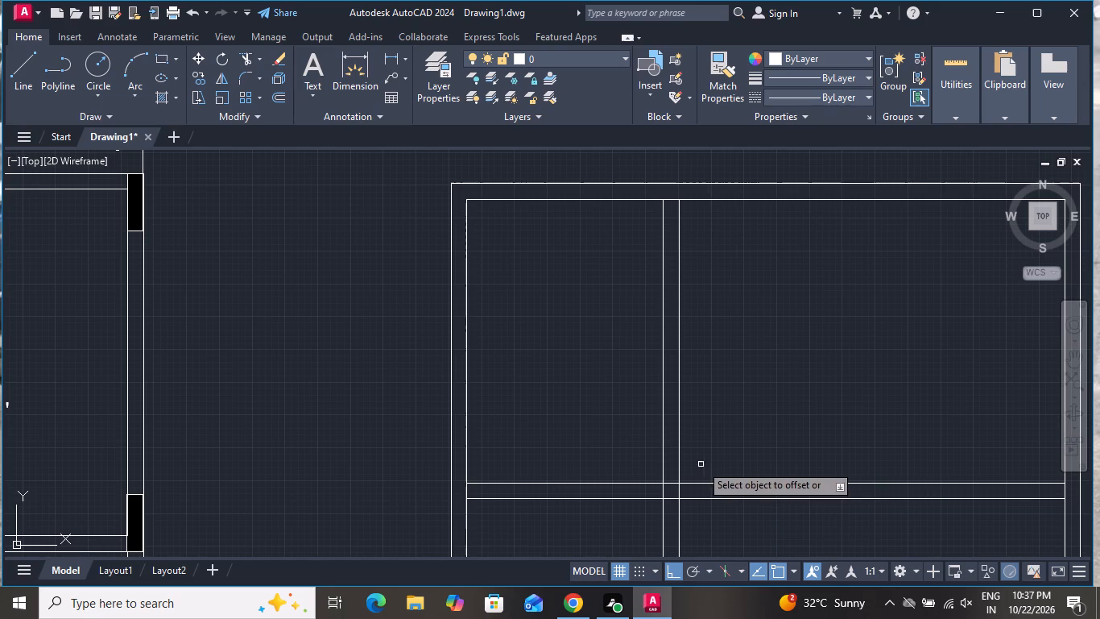
# Offset the upper line of the horizontal partition 7' to the north.
pyautogui.scroll(1, 626, 501)
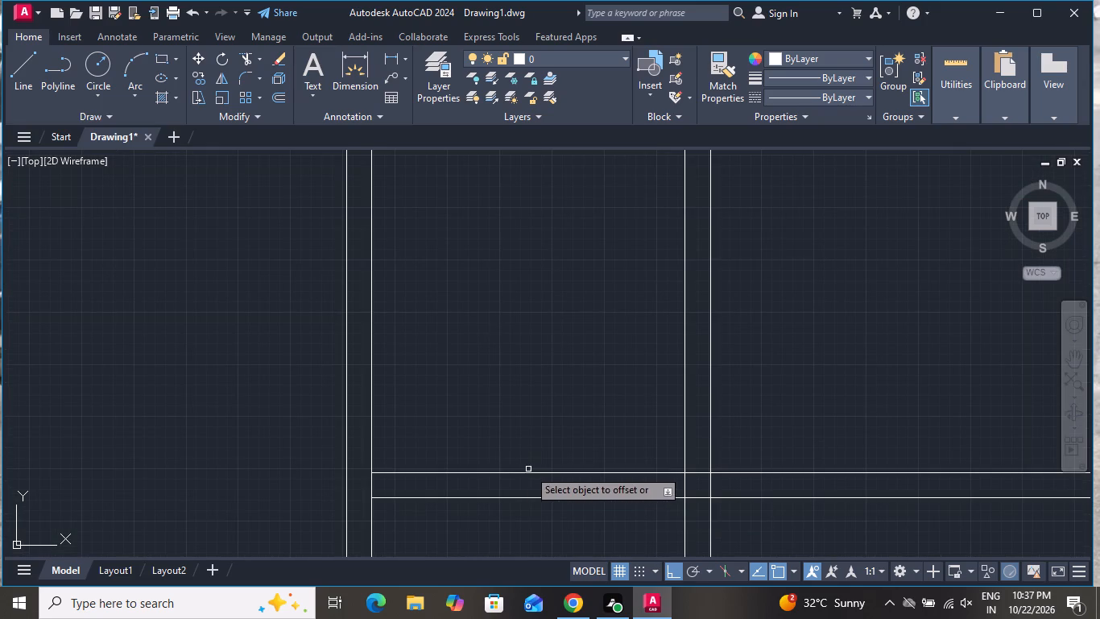
pyautogui.click(528, 473)
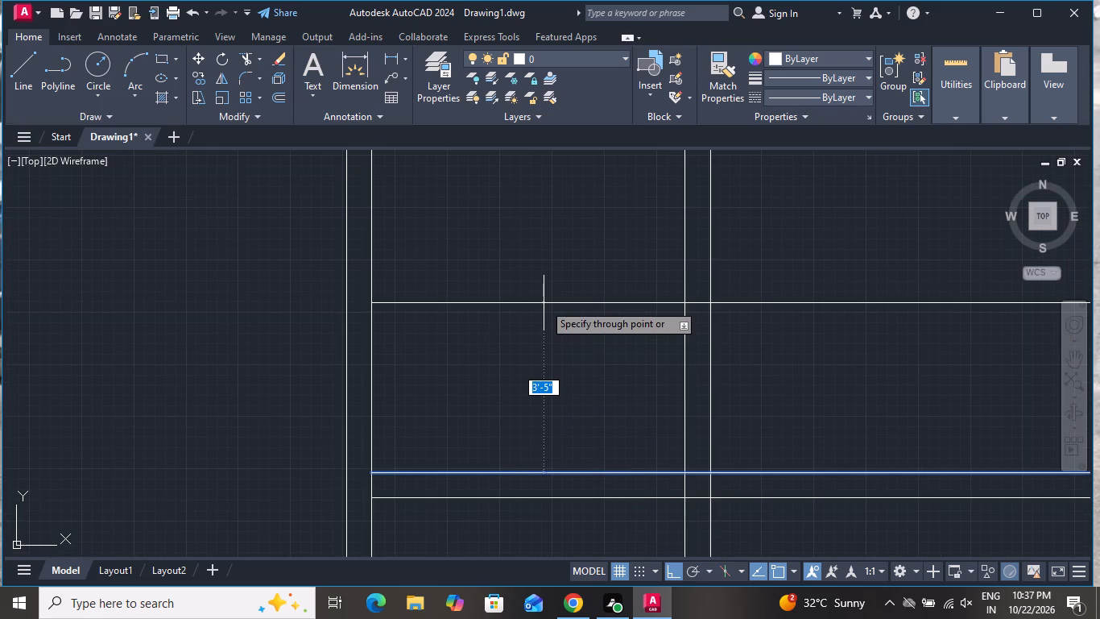
pyautogui.write("7'")
pyautogui.press('Return')
# Offset the new upper horizontal line 6" to the north to form the second partition wall.
pyautogui.scroll(-4, 544, 303)
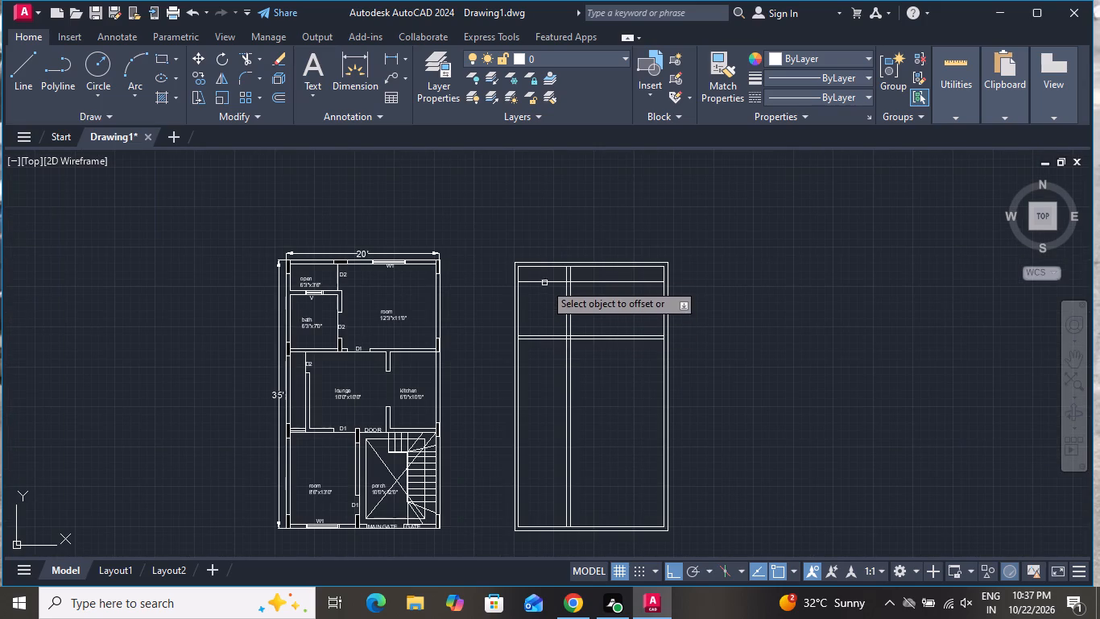
pyautogui.scroll(4, 544, 246)
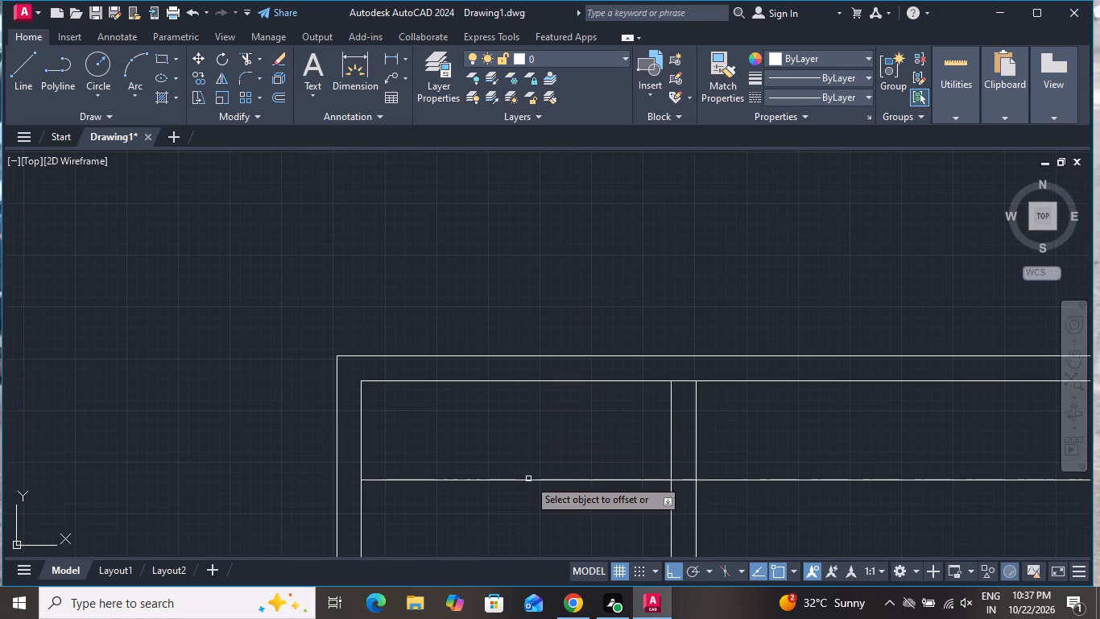
pyautogui.click(528, 479)
pyautogui.press('6')
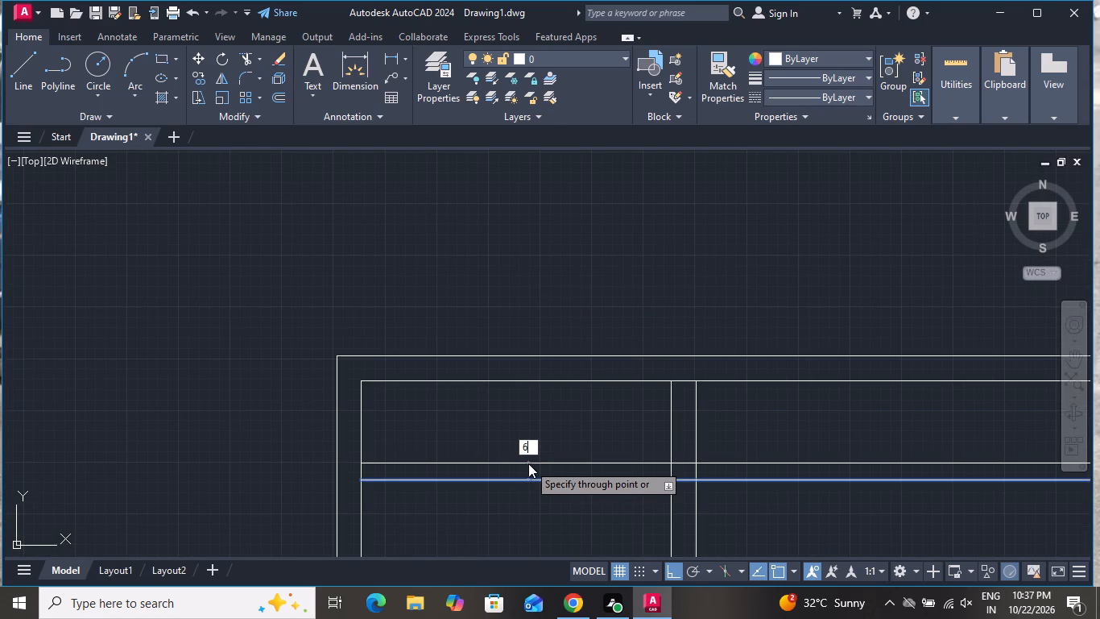
pyautogui.hotkey('shift', '"')
pyautogui.press('Return')
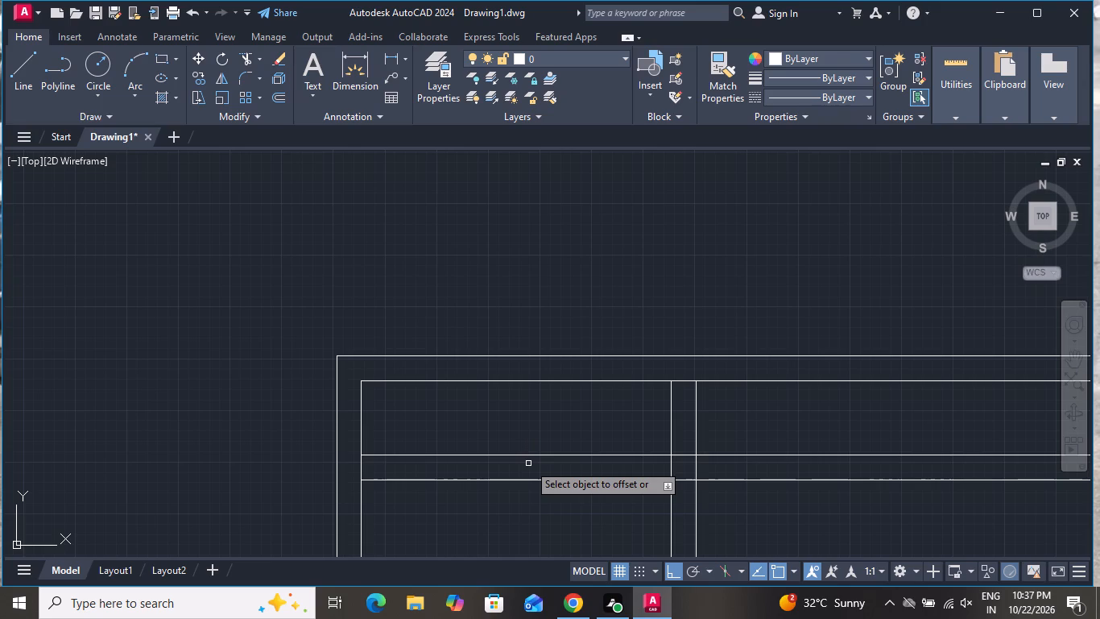
pyautogui.scroll(-3, 528, 336)
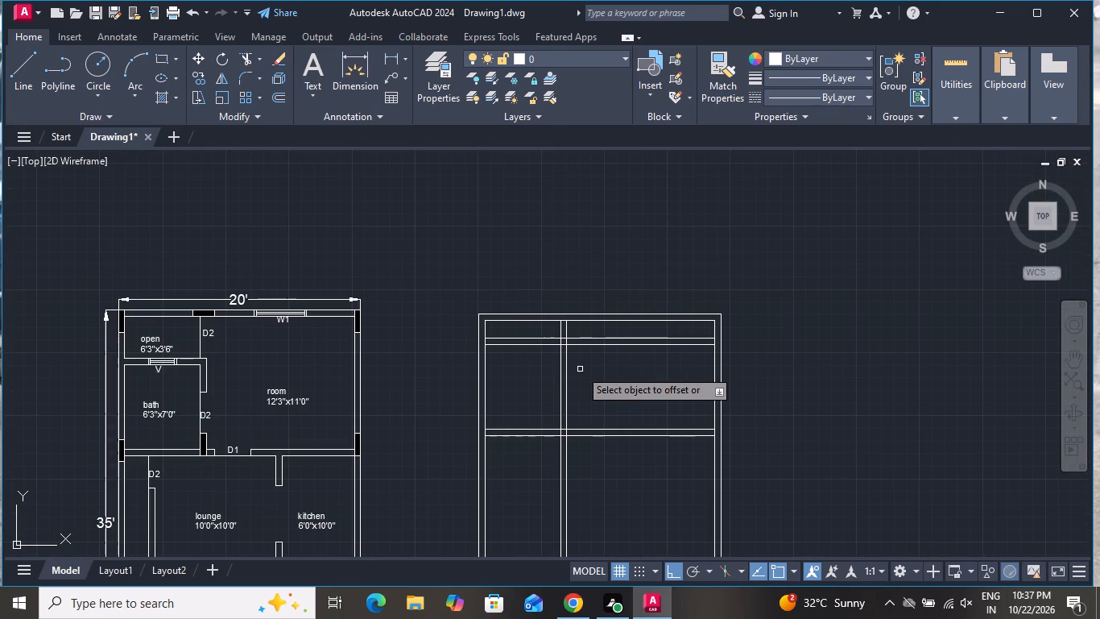
pyautogui.rightClick(580, 369)
pyautogui.click(614, 386)
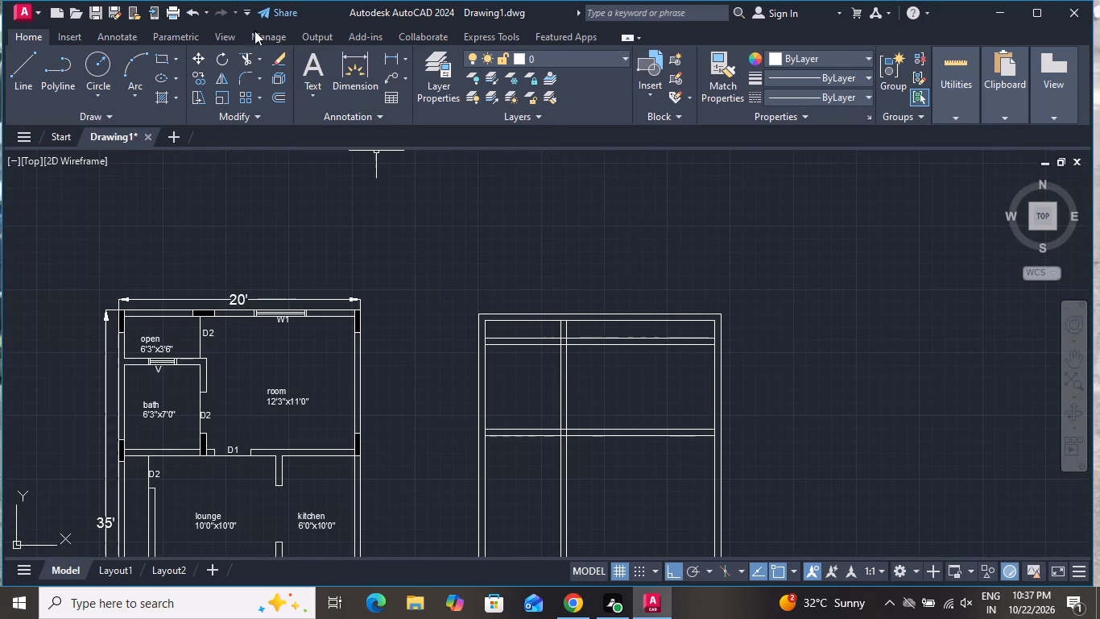
# Trim the northern partition back to the northwest rooms and clear its line overlaps at the vertical partition and west wall.
pyautogui.click(250, 52)
pyautogui.scroll(1, 602, 332)
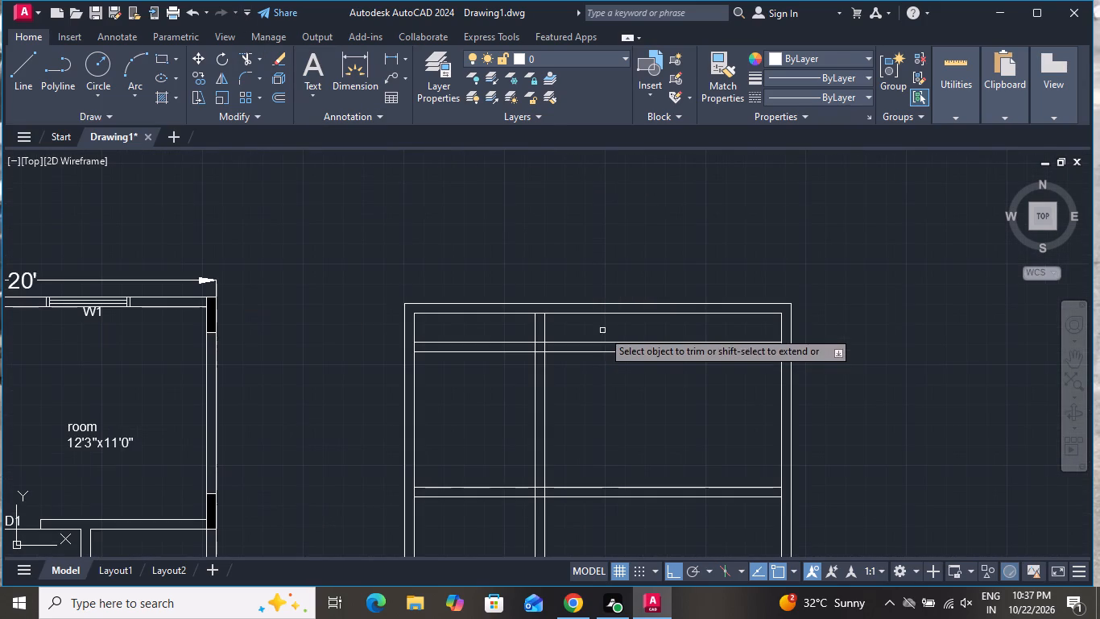
pyautogui.click(602, 330)
pyautogui.click(603, 365)
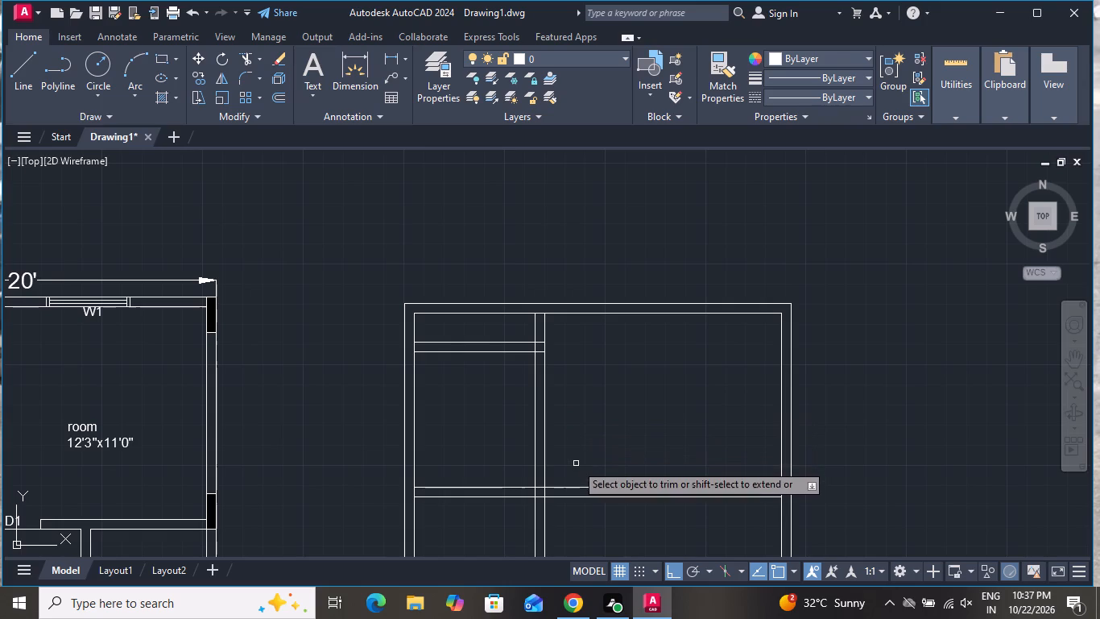
pyautogui.scroll(4, 540, 336)
pyautogui.click(536, 353)
pyautogui.click(530, 454)
pyautogui.click(522, 387)
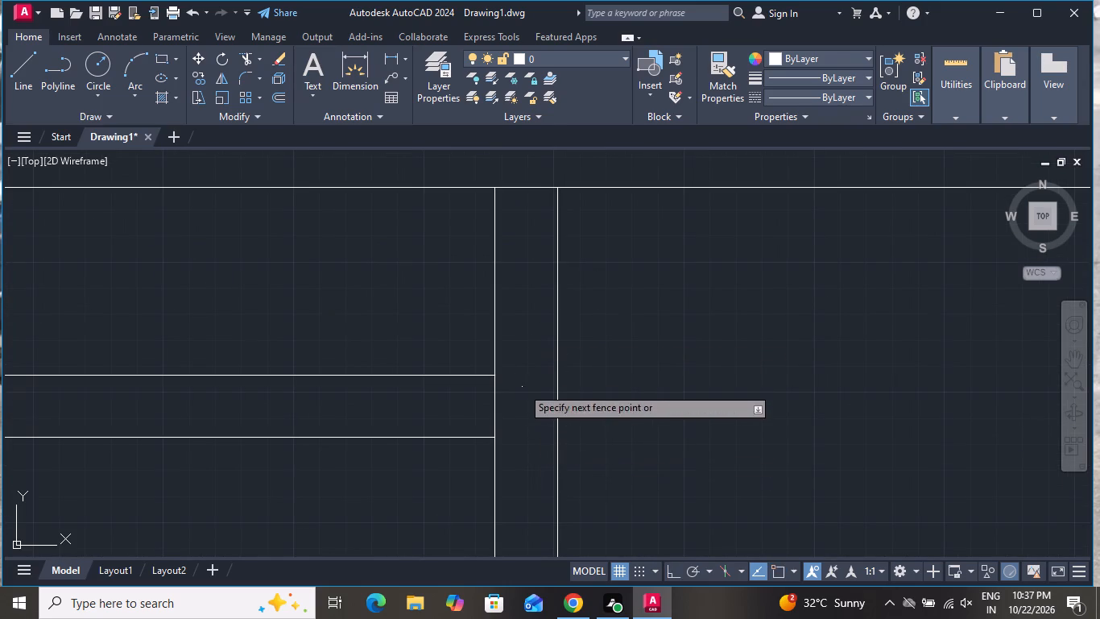
pyautogui.click(423, 407)
pyautogui.scroll(-2, 688, 391)
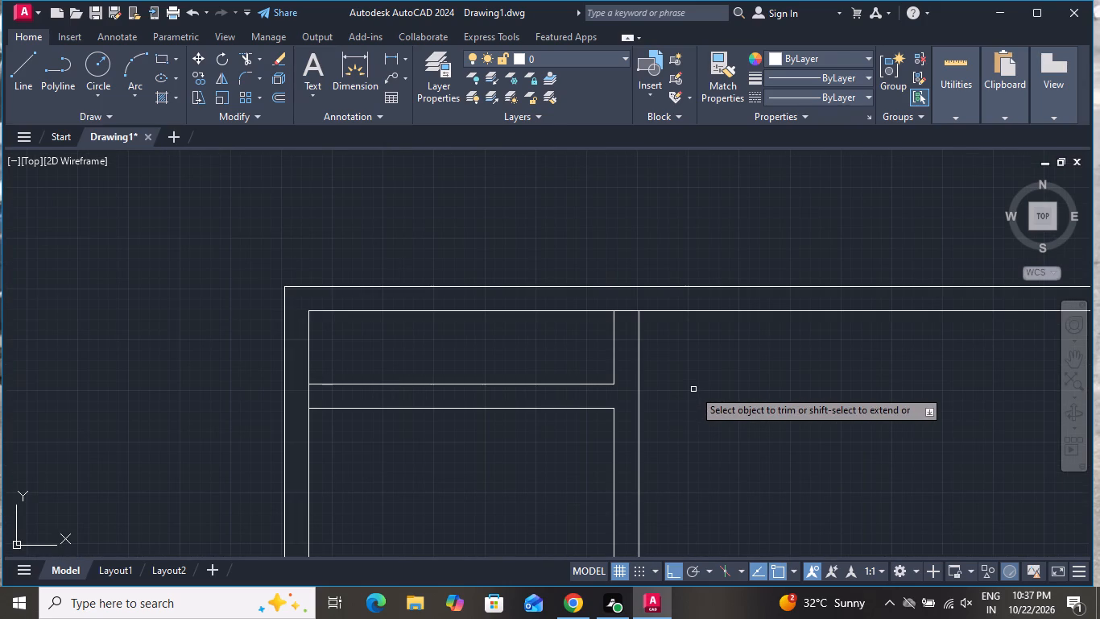
pyautogui.scroll(-1, 693, 389)
pyautogui.click(453, 397)
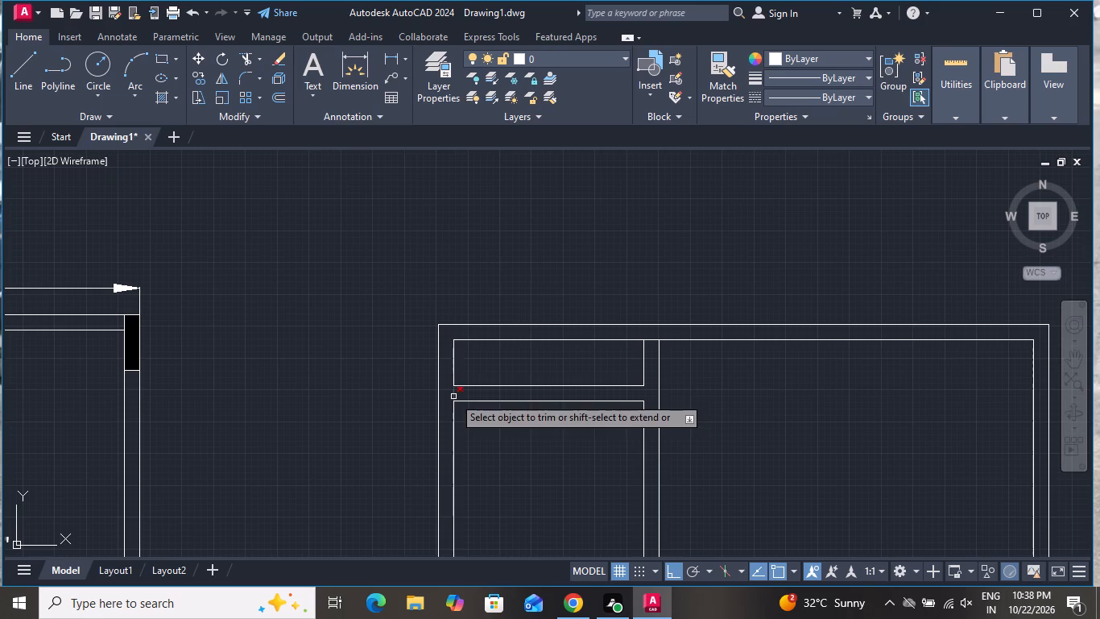
# Trim away both vertical partition lines south of the main horizontal partition.
pyautogui.scroll(-2, 544, 380)
pyautogui.scroll(-2, 598, 461)
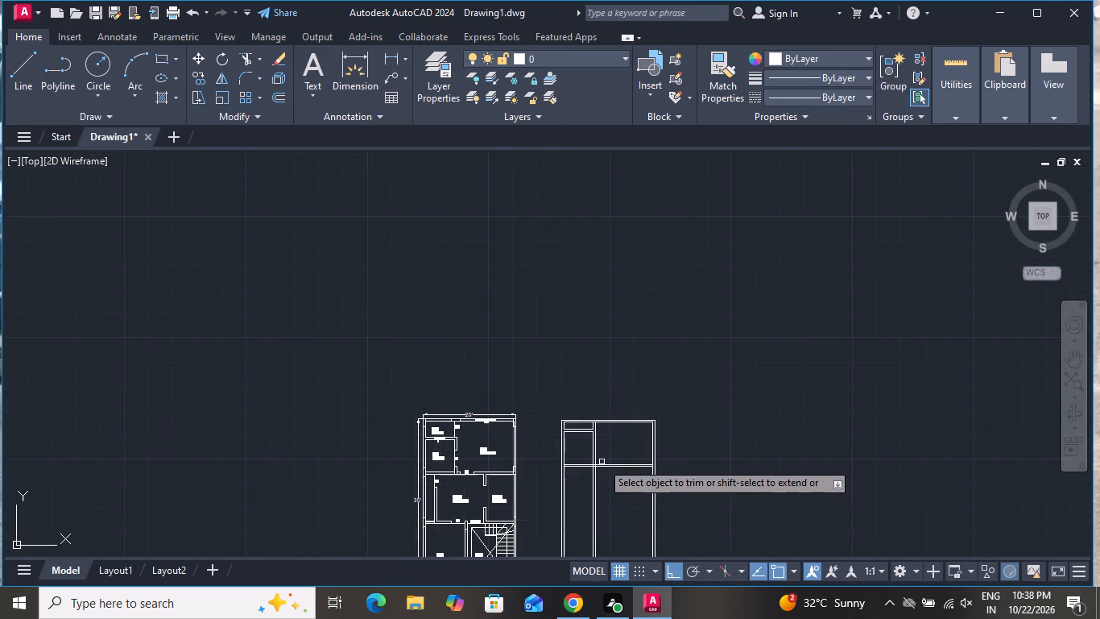
pyautogui.click(603, 492)
pyautogui.click(571, 500)
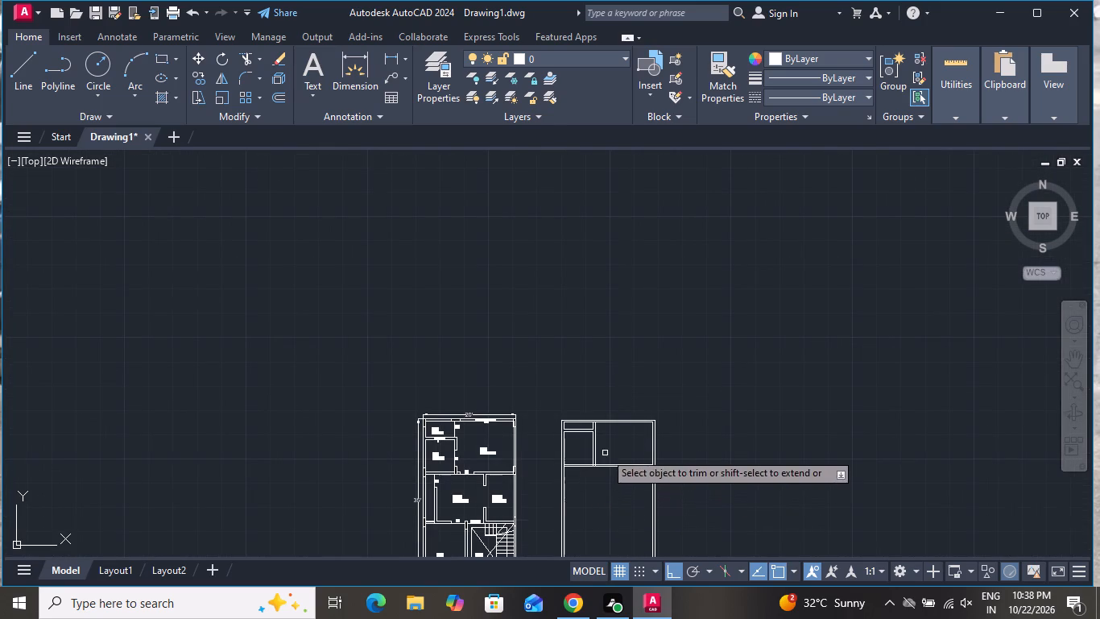
# Trim the overlapping lines where the main horizontal partition meets the vertical partition and the west and east walls.
pyautogui.scroll(4, 600, 465)
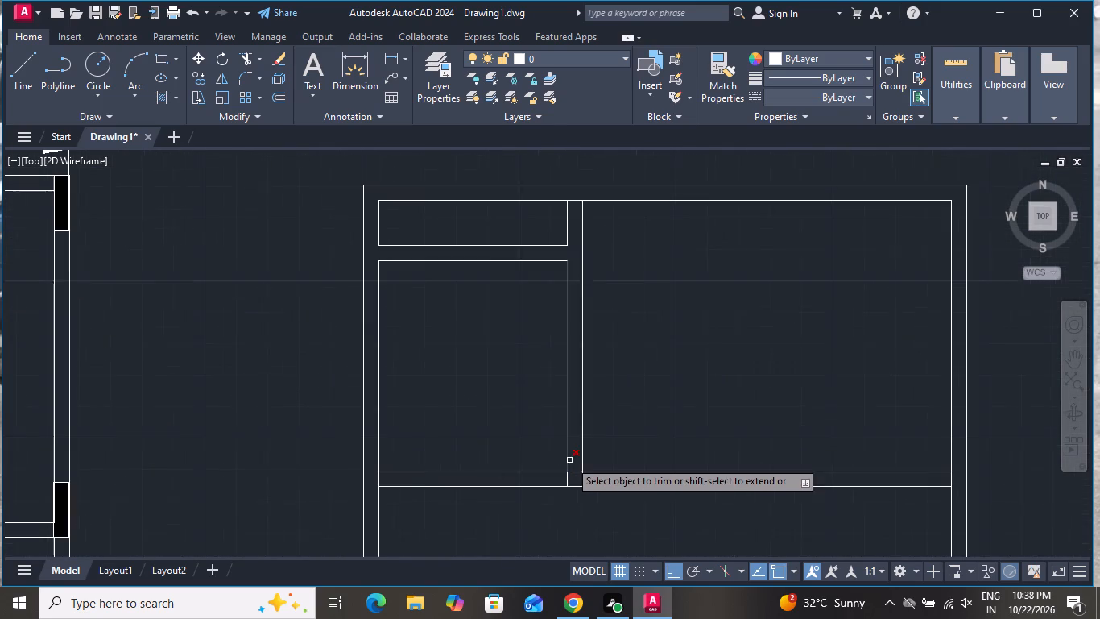
pyautogui.click(576, 474)
pyautogui.click(562, 477)
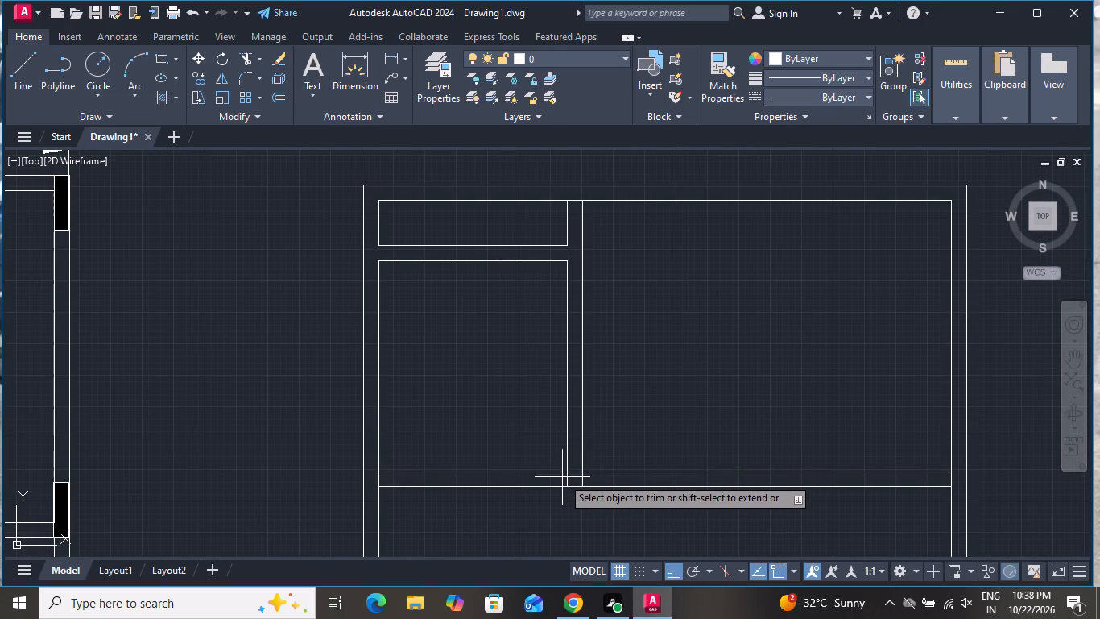
pyautogui.click(611, 478)
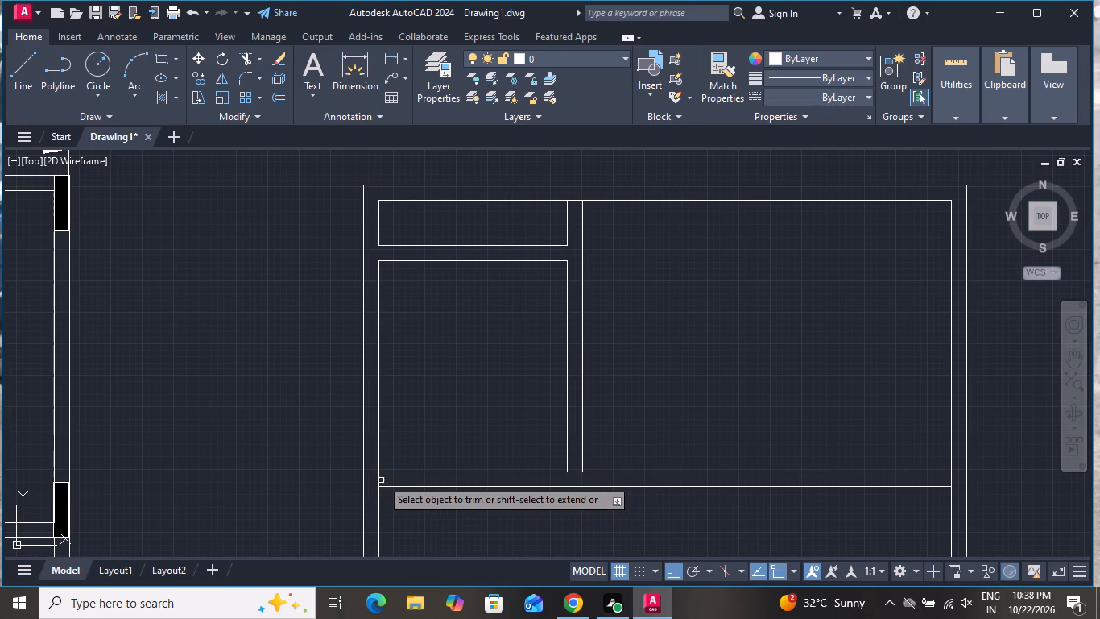
pyautogui.click(380, 479)
pyautogui.scroll(-2, 457, 469)
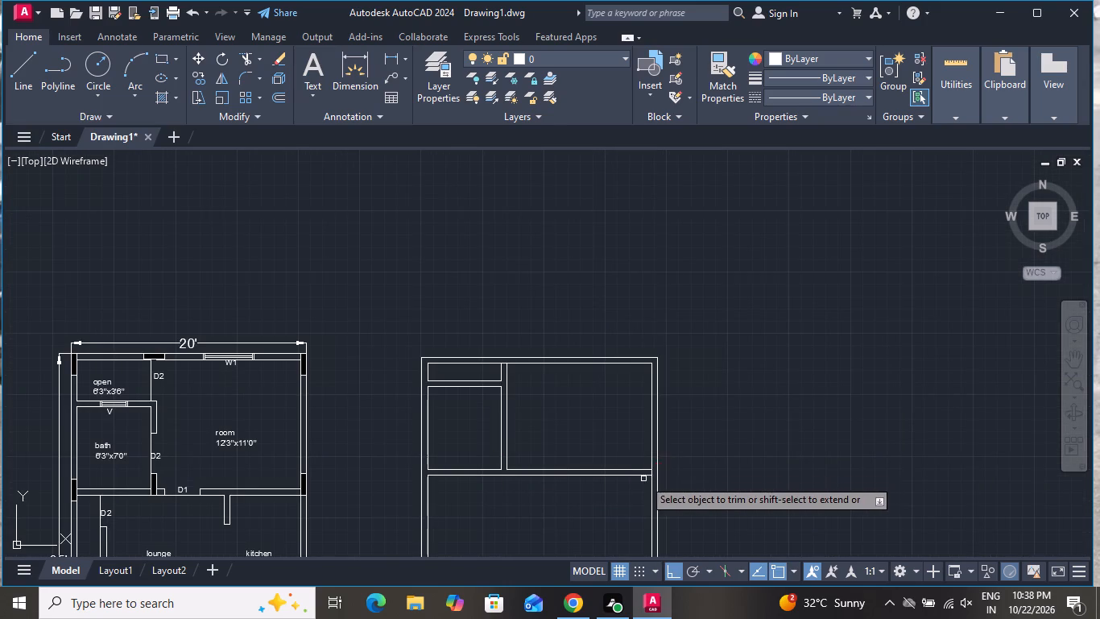
pyautogui.scroll(4, 643, 478)
pyautogui.click(676, 452)
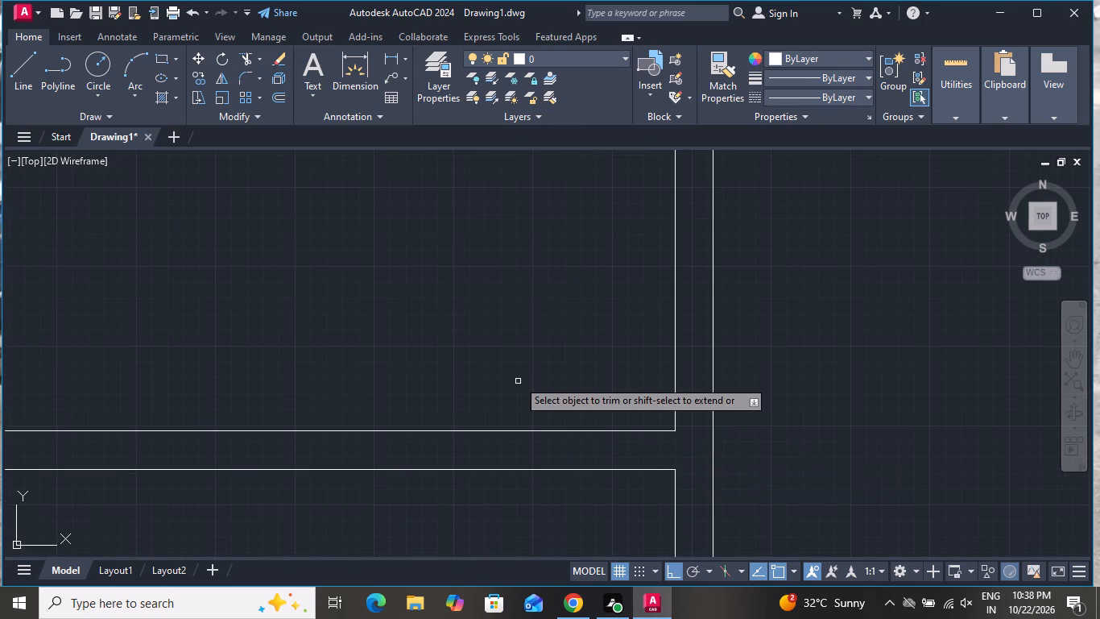
pyautogui.rightClick(522, 359)
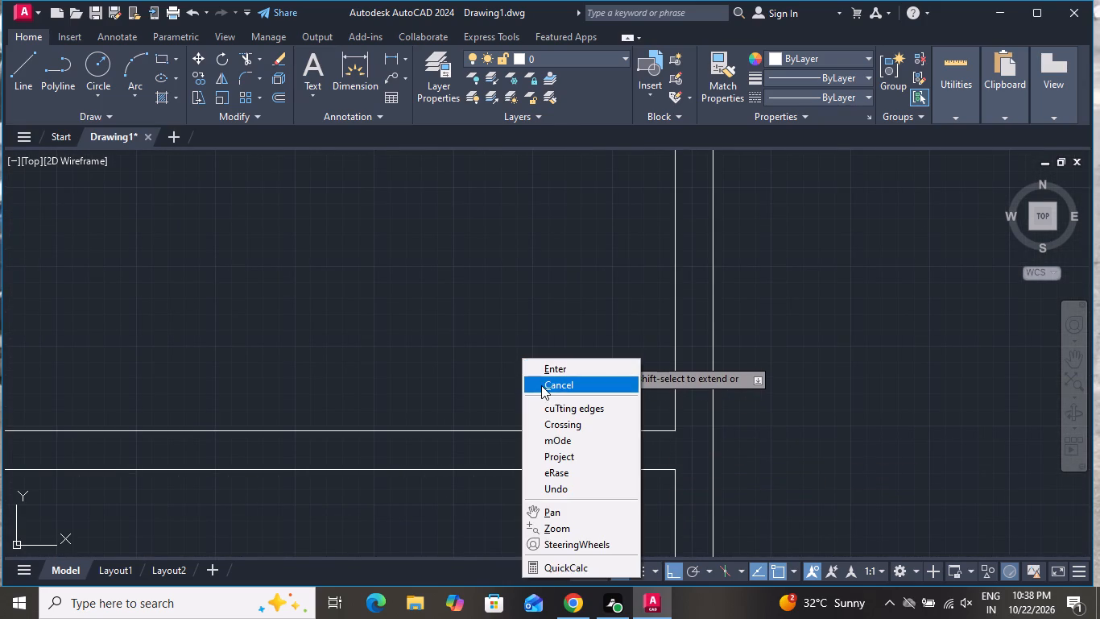
pyautogui.click(541, 385)
# Draw a line across the wall between the two northwest rooms, joining the midpoints of its two faces.
pyautogui.scroll(-4, 560, 418)
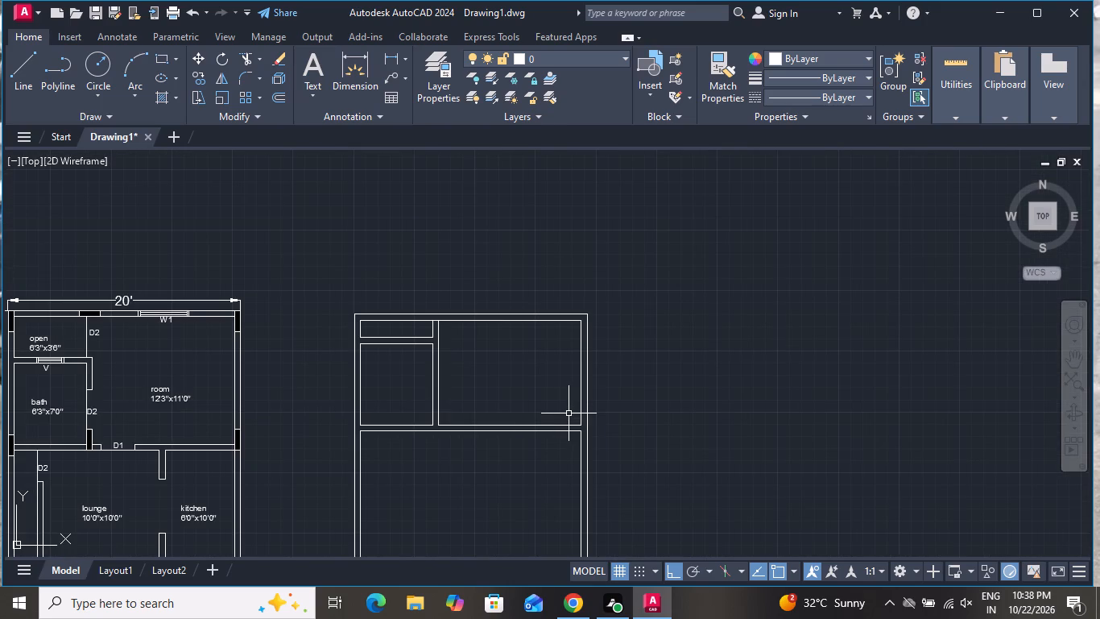
pyautogui.click(25, 66)
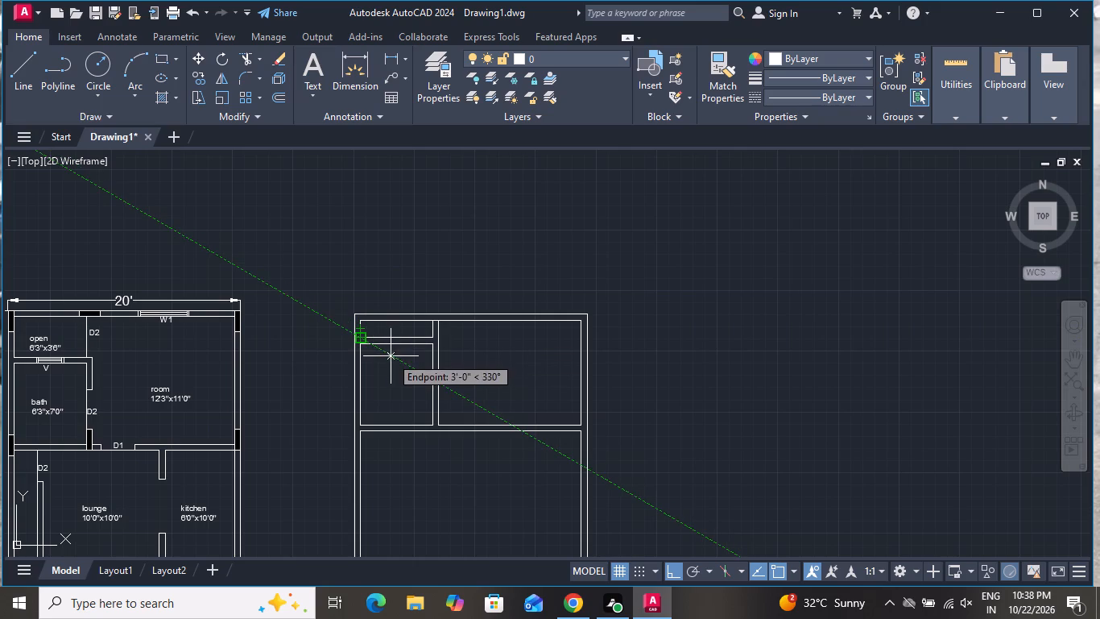
pyautogui.scroll(3, 387, 361)
pyautogui.click(416, 268)
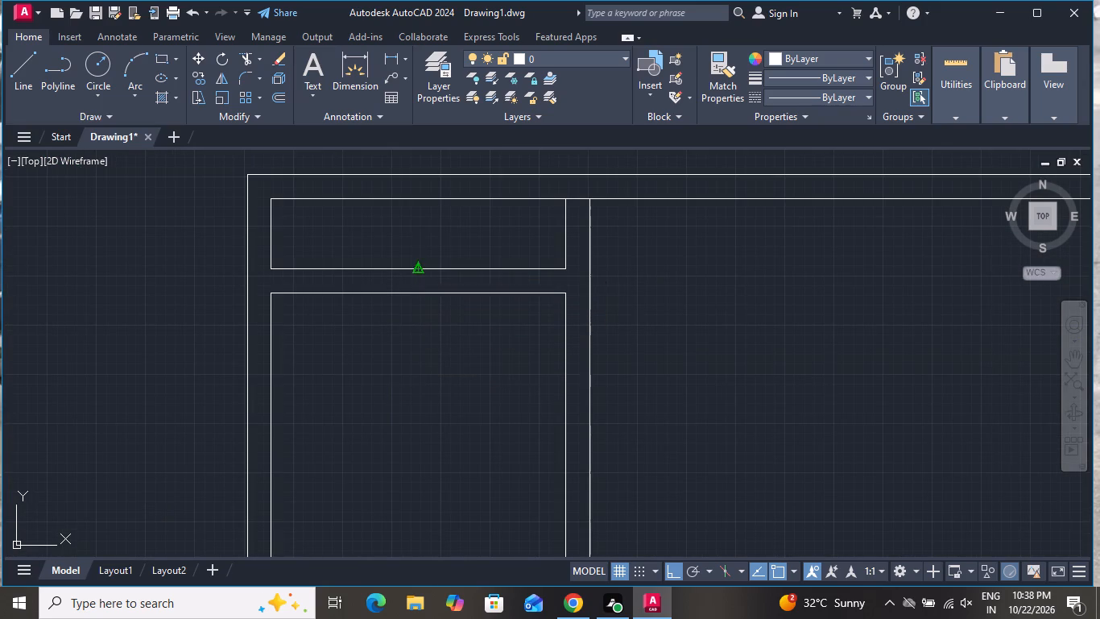
pyautogui.click(416, 293)
pyautogui.rightClick(417, 293)
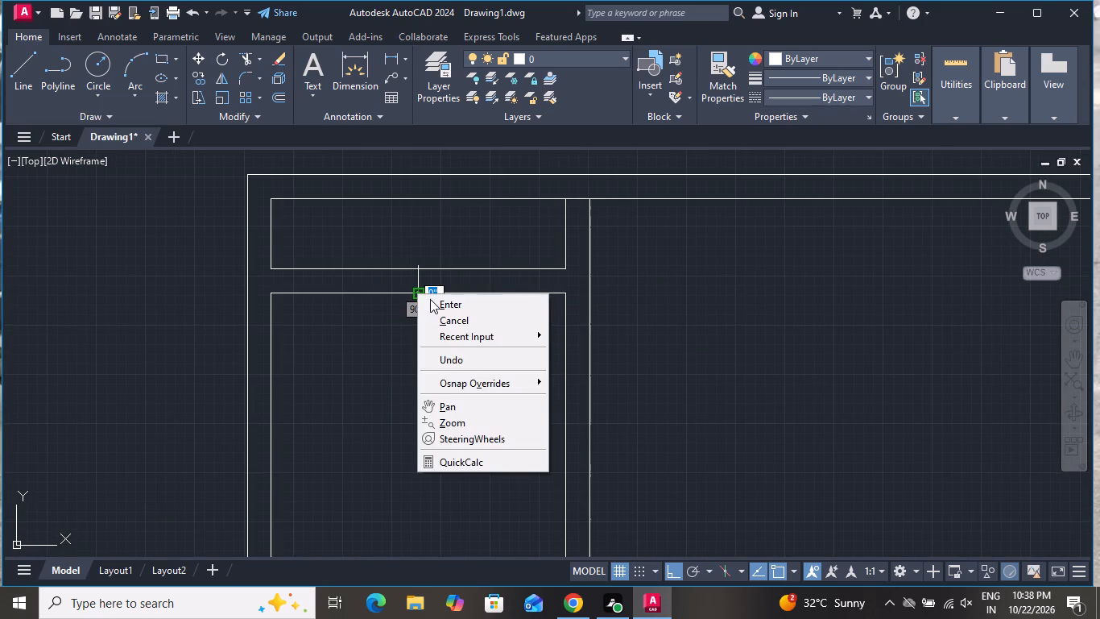
pyautogui.click(438, 316)
# Offset the midpoint line across the northwest partition 1' to each side.
pyautogui.write('O 1')
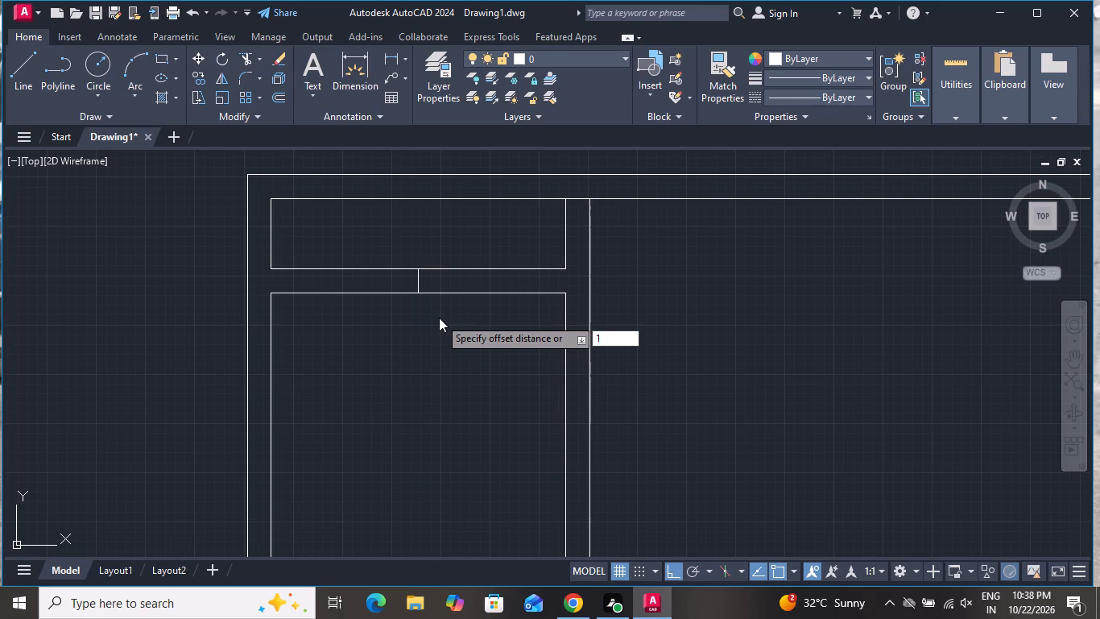
pyautogui.press("'")
pyautogui.press('Return')
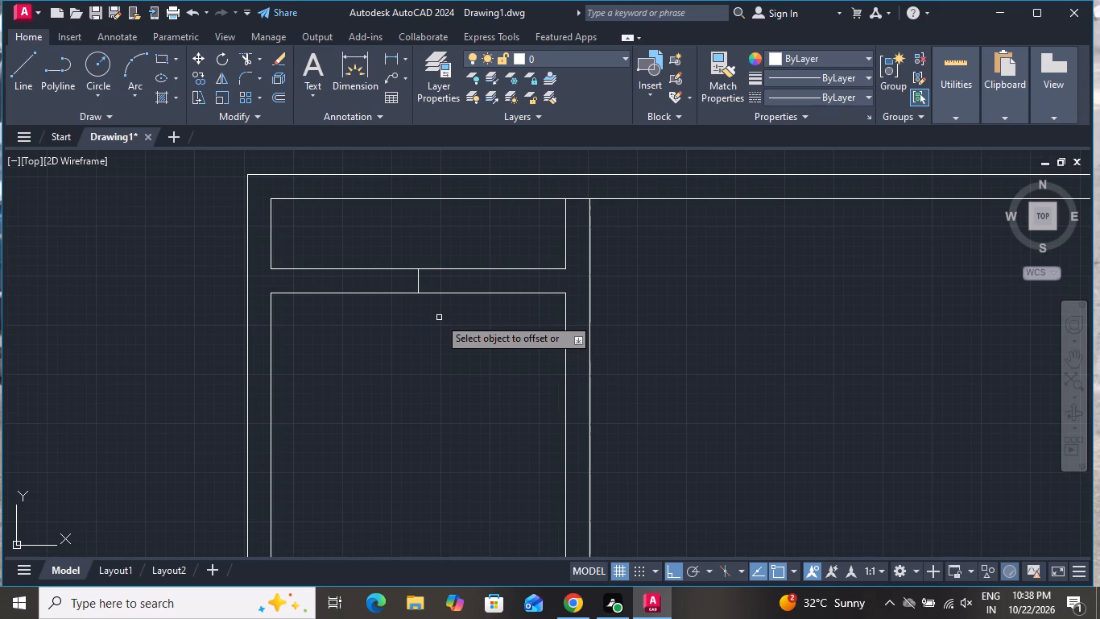
pyautogui.click(420, 274)
pyautogui.click(387, 284)
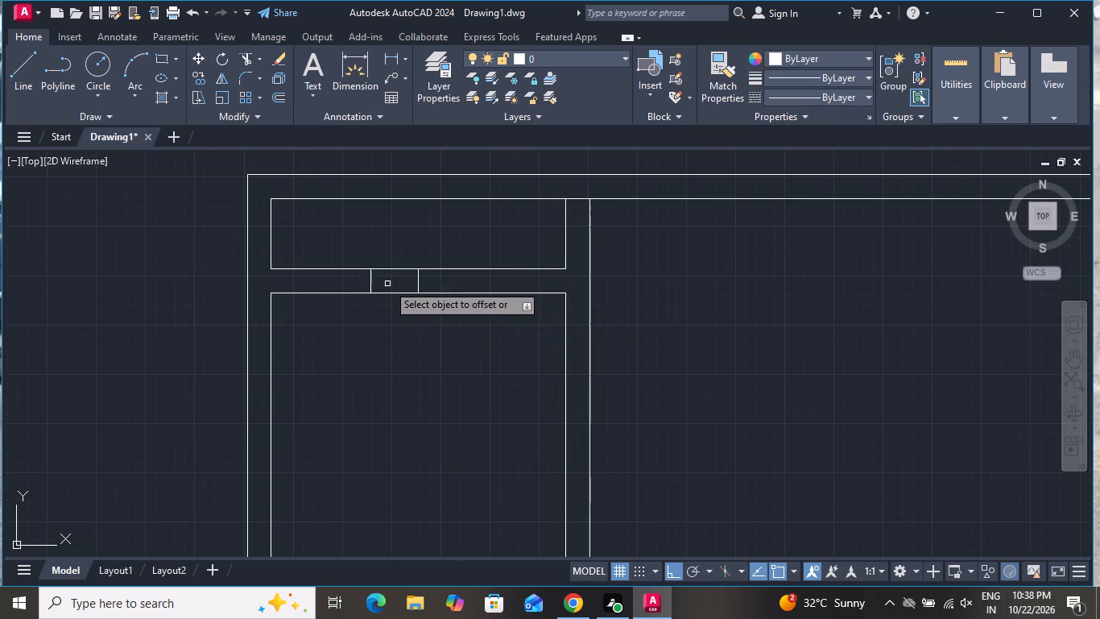
pyautogui.click(418, 281)
pyautogui.click(486, 293)
pyautogui.rightClick(478, 338)
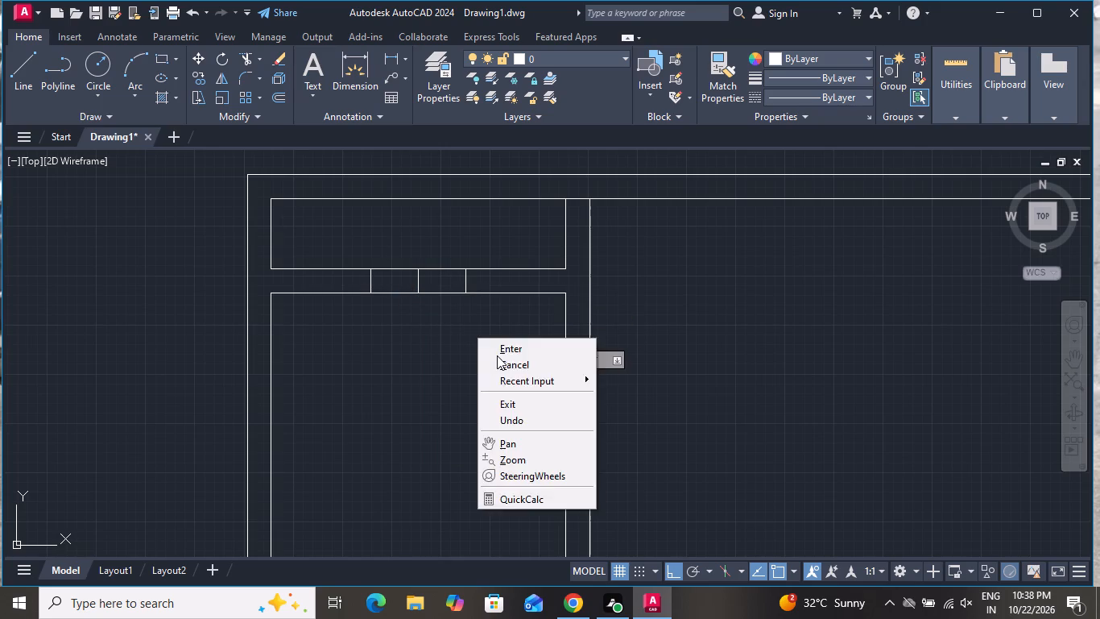
pyautogui.click(497, 355)
# Offset both outer opening lines in the northwest partition 2" to the east.
pyautogui.write('O')
pyautogui.press('space')
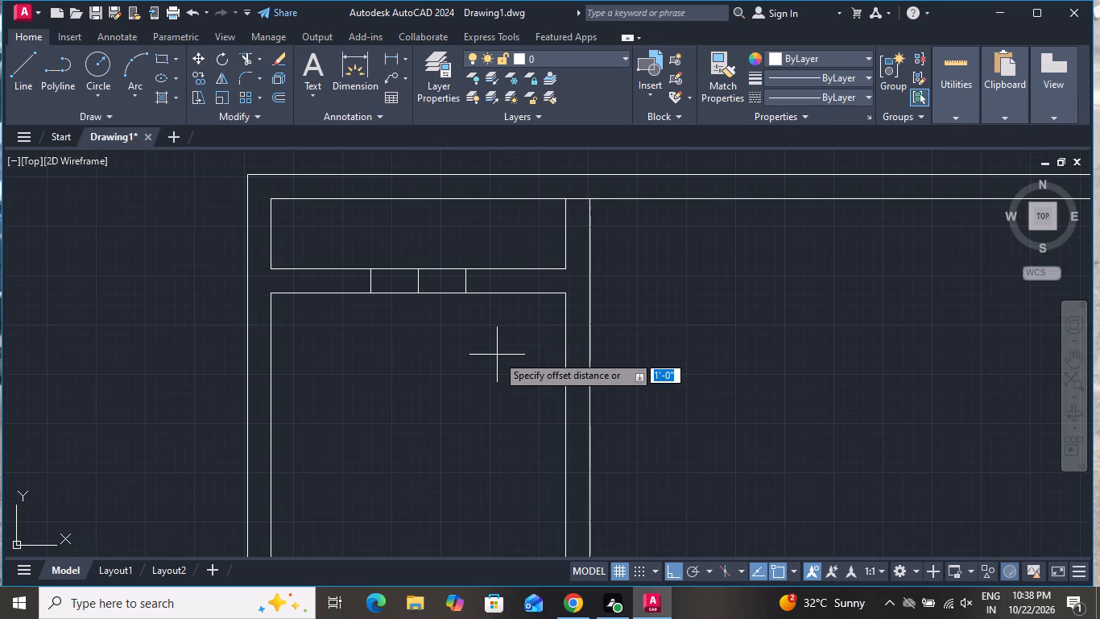
pyautogui.press('2')
pyautogui.hotkey('shift', '"')
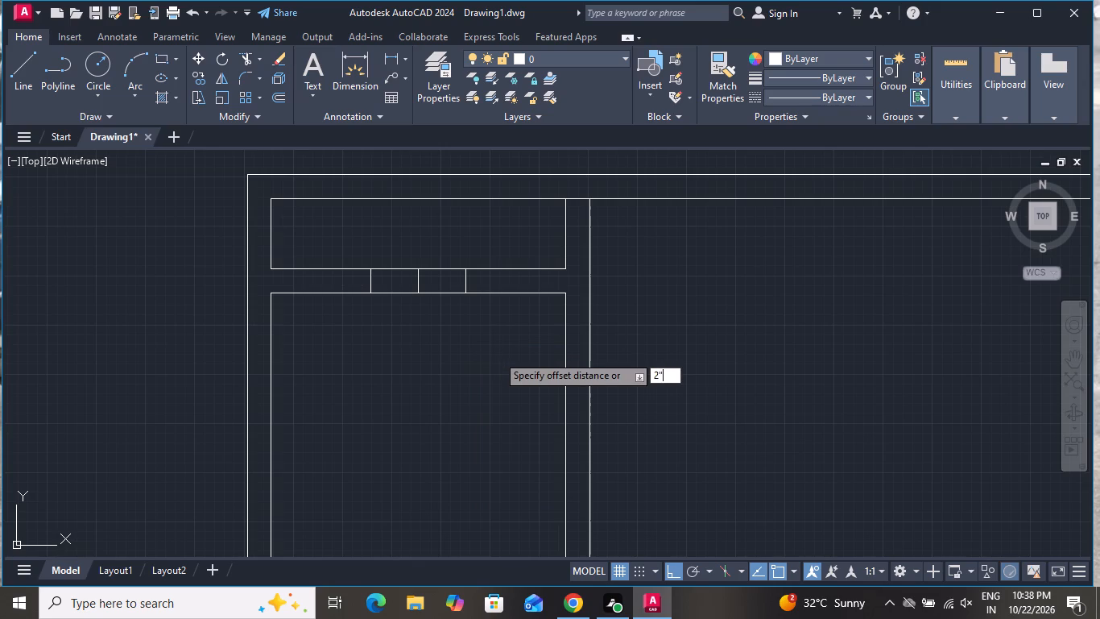
pyautogui.press('Return')
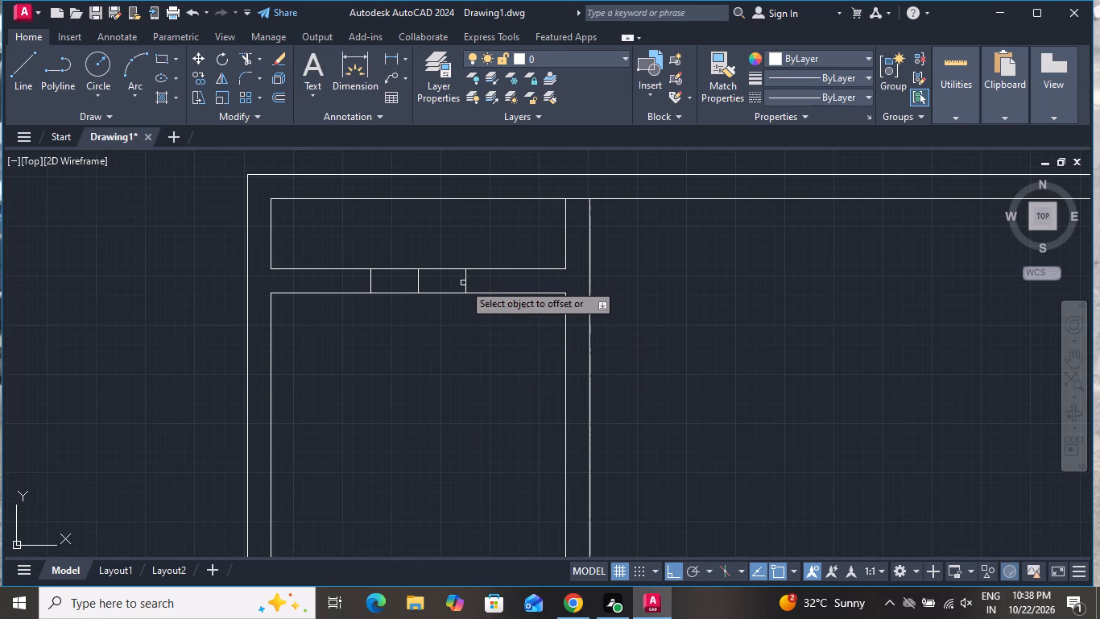
pyautogui.click(465, 281)
pyautogui.click(474, 281)
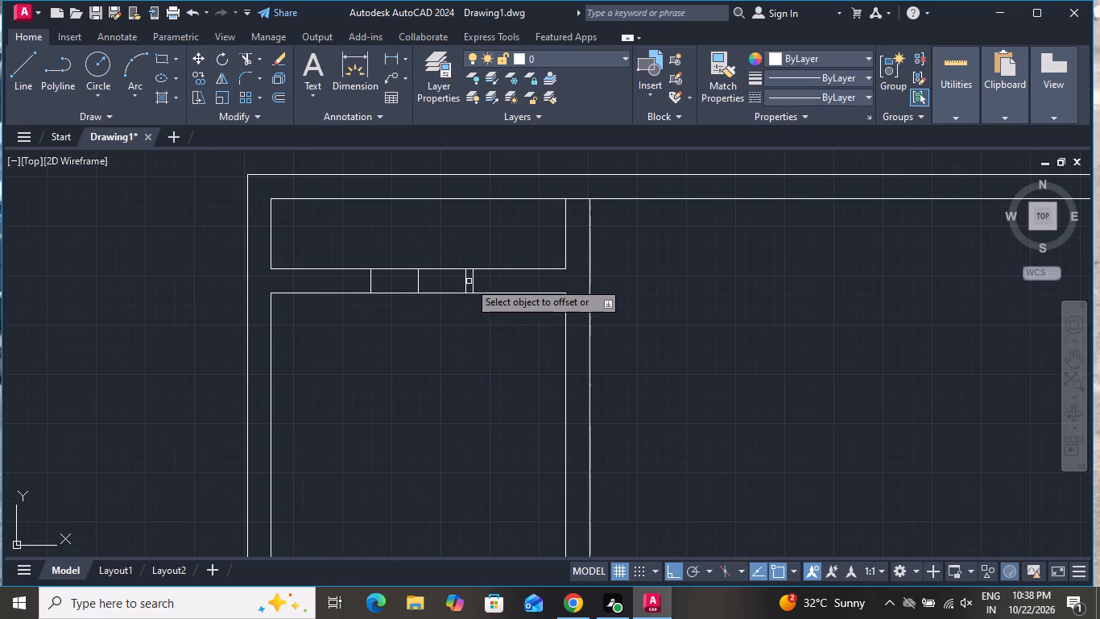
pyautogui.click(370, 279)
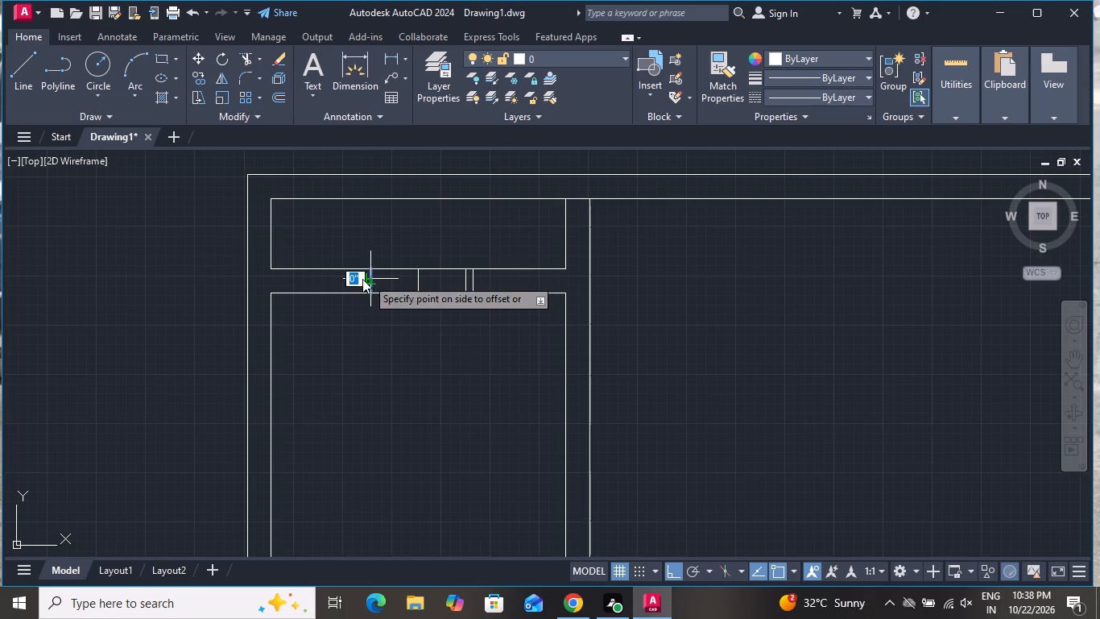
pyautogui.click(362, 279)
pyautogui.rightClick(402, 321)
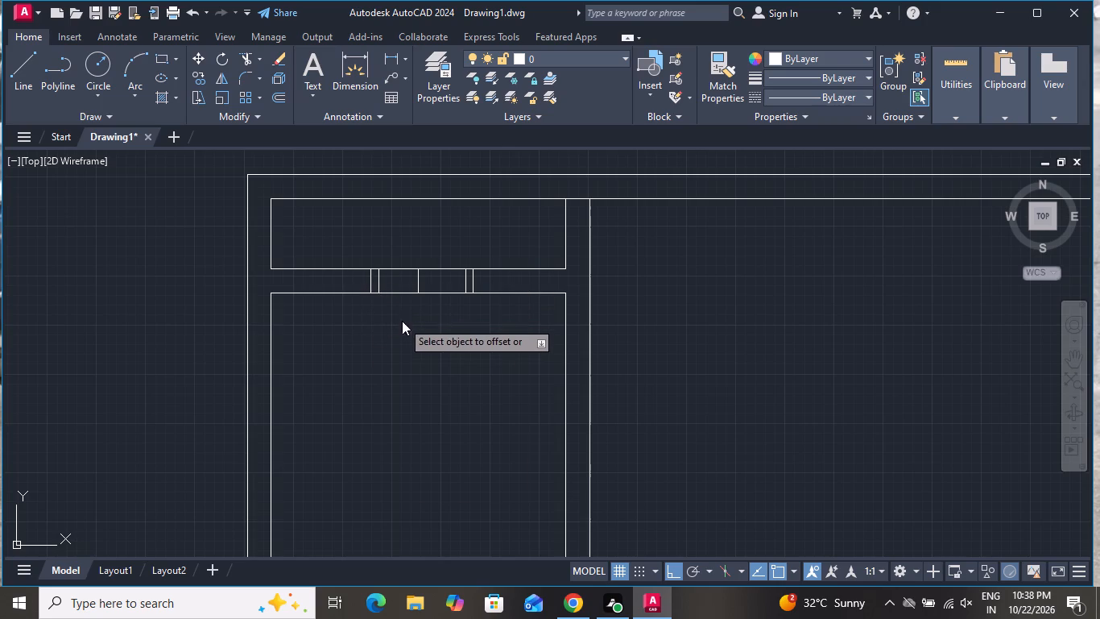
pyautogui.click(430, 351)
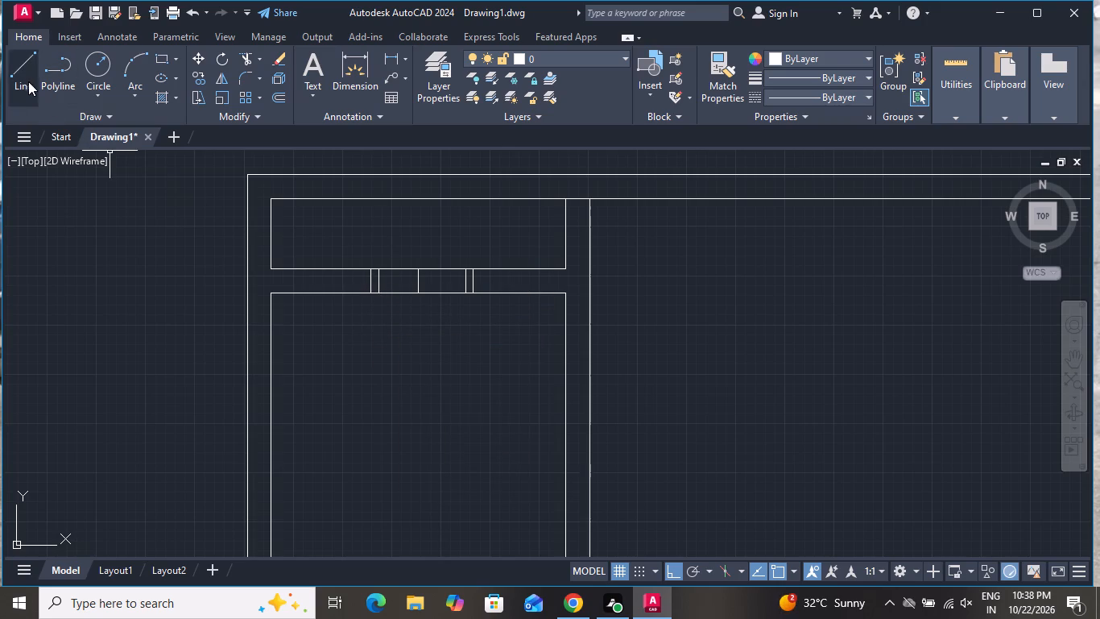
# Draw a horizontal line along the middle of the northwest partition opening, joining the midpoints of its two inner jamb lines.
pyautogui.click(26, 79)
pyautogui.scroll(2, 390, 276)
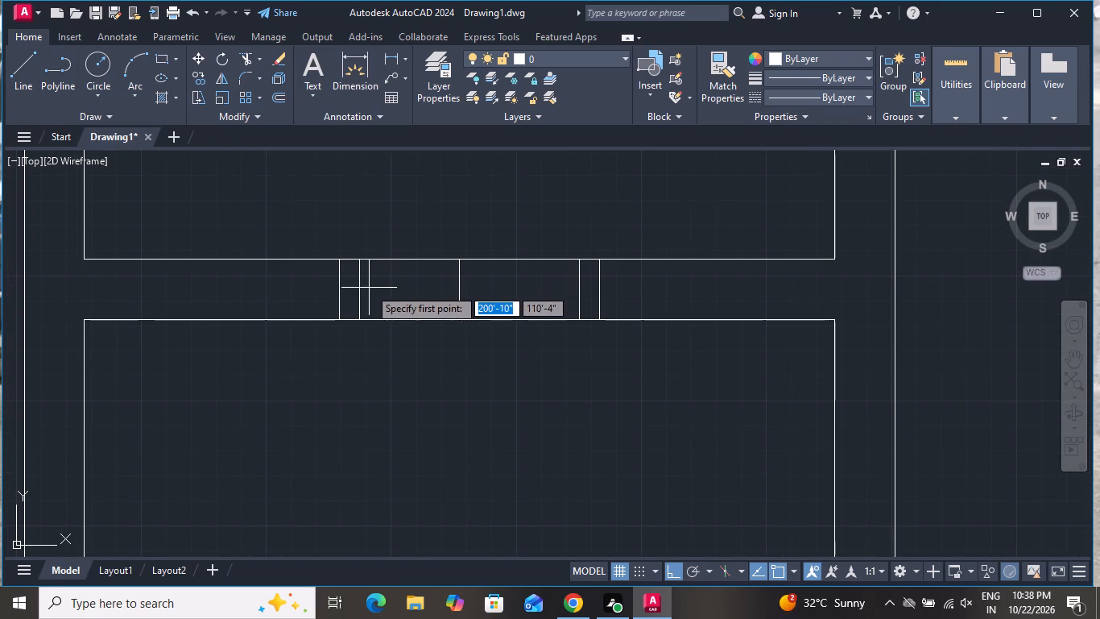
pyautogui.click(360, 285)
pyautogui.click(578, 285)
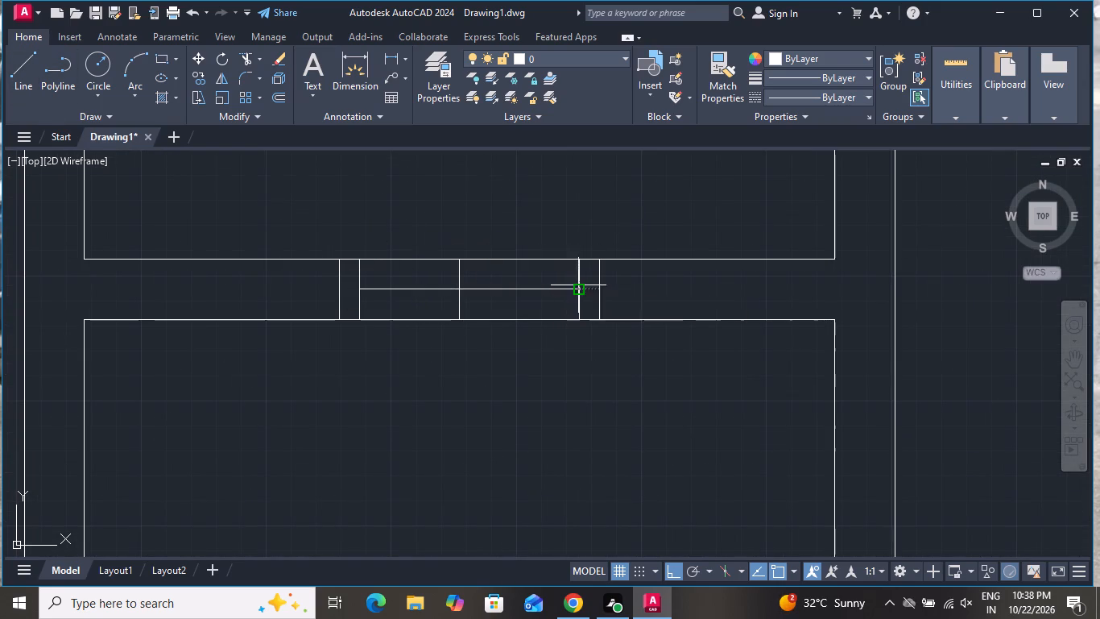
pyautogui.rightClick(578, 285)
pyautogui.click(601, 307)
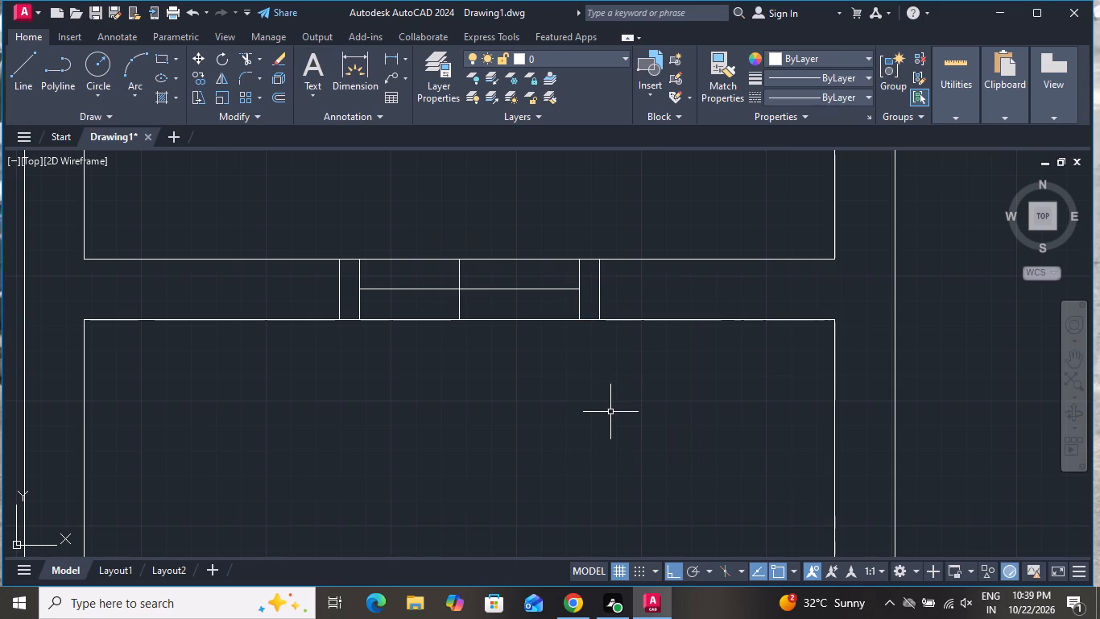
# Offset the opening's horizontal centre line 1" to the north and 1" to the south.
pyautogui.write('O')
pyautogui.press('space')
pyautogui.press('1')
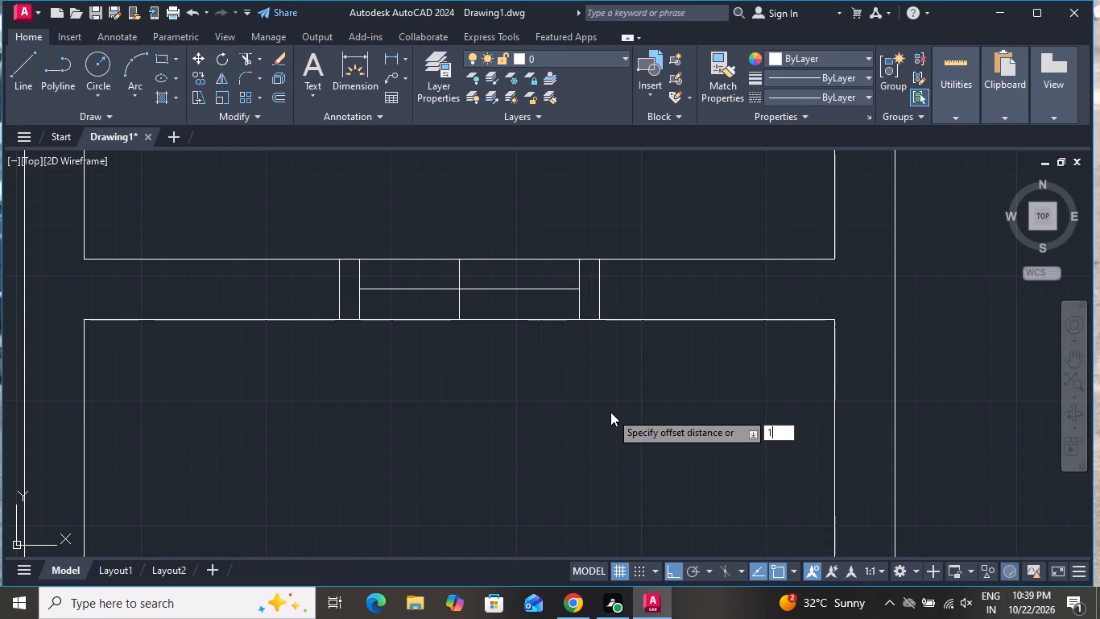
pyautogui.hotkey('shift', '"')
pyautogui.press('Return')
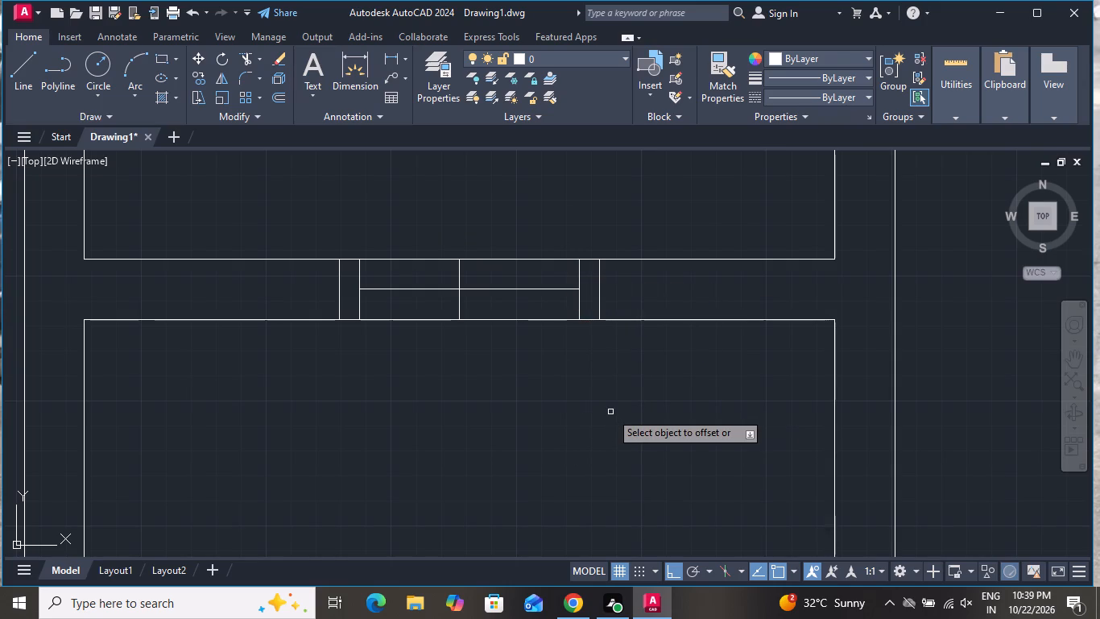
pyautogui.click(408, 288)
pyautogui.click(408, 272)
pyautogui.click(408, 289)
pyautogui.click(409, 303)
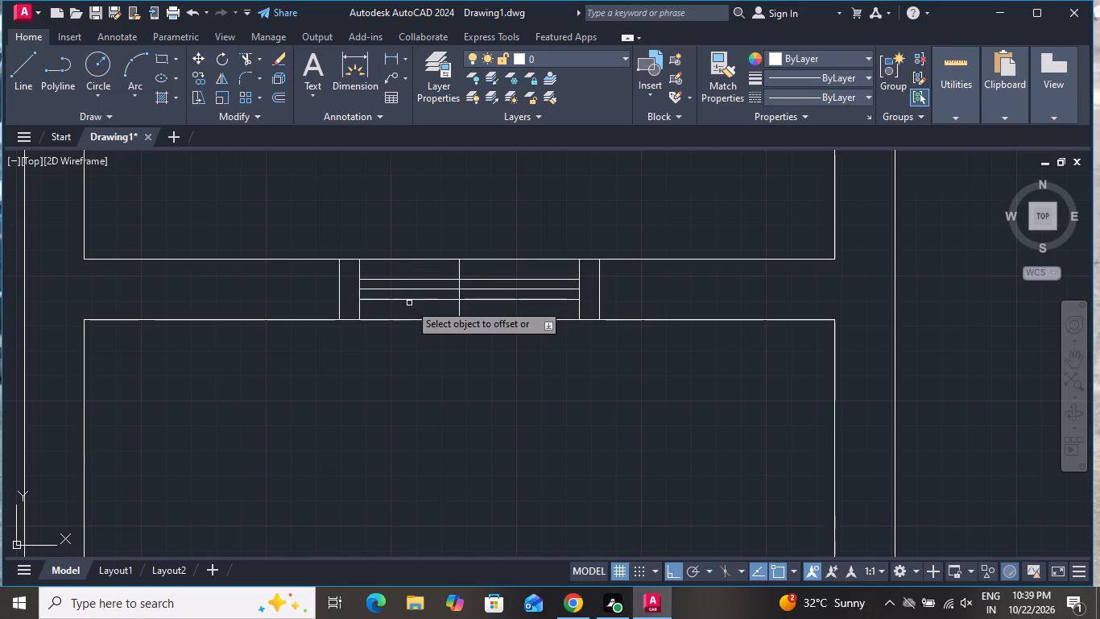
pyautogui.rightClick(409, 303)
pyautogui.click(461, 326)
# Delete the opening's horizontal centre line and the vertical midpoint line crossing it.
pyautogui.scroll(3, 464, 274)
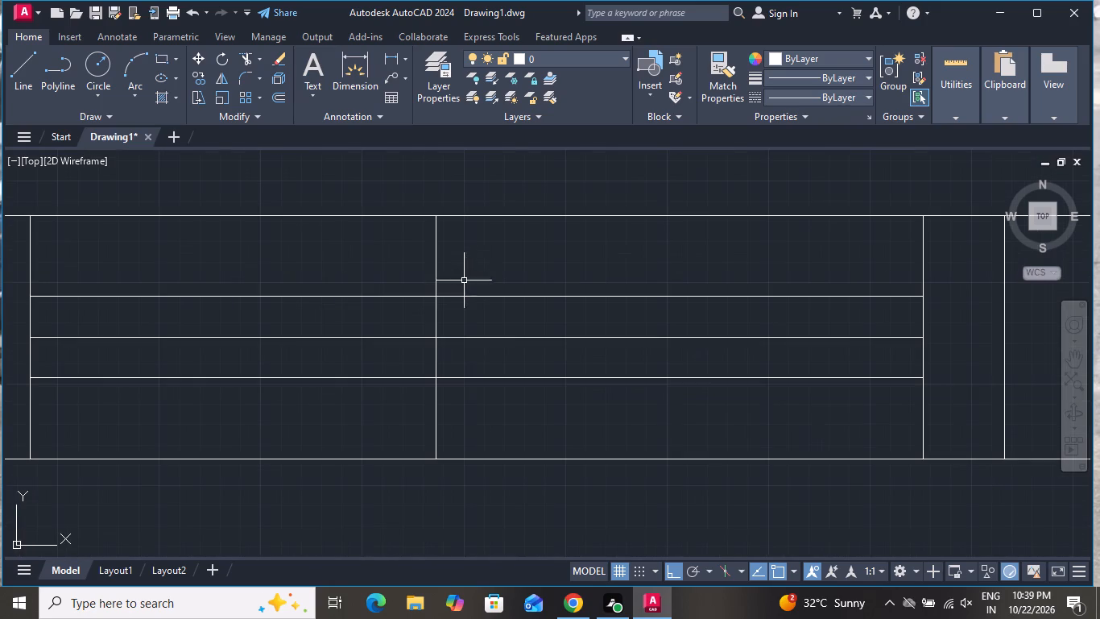
pyautogui.click(453, 316)
pyautogui.click(392, 359)
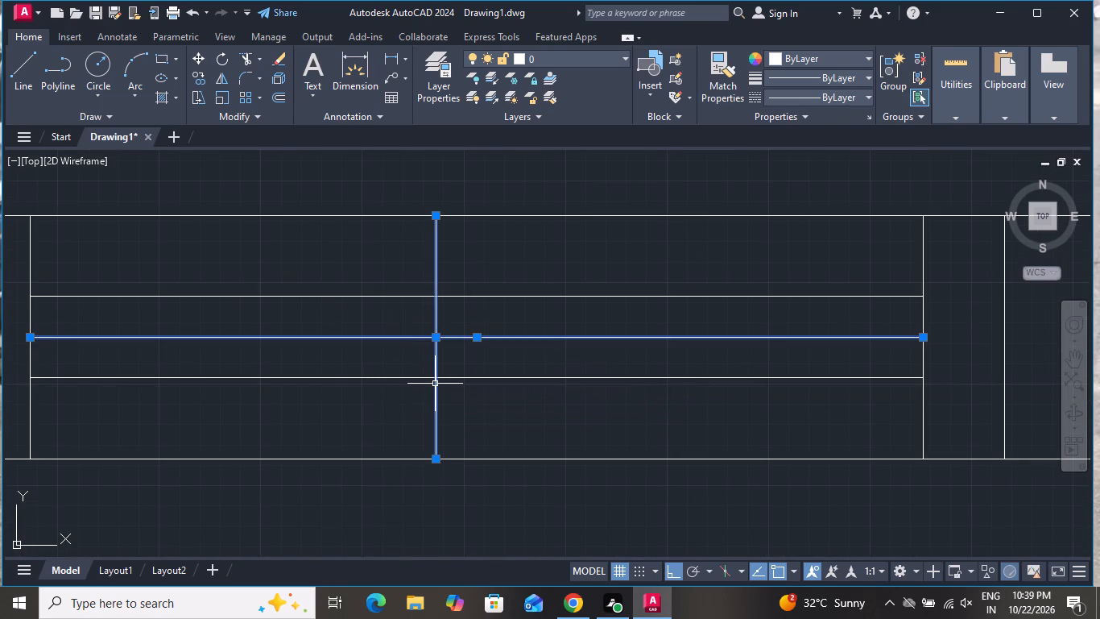
pyautogui.press('Delete')
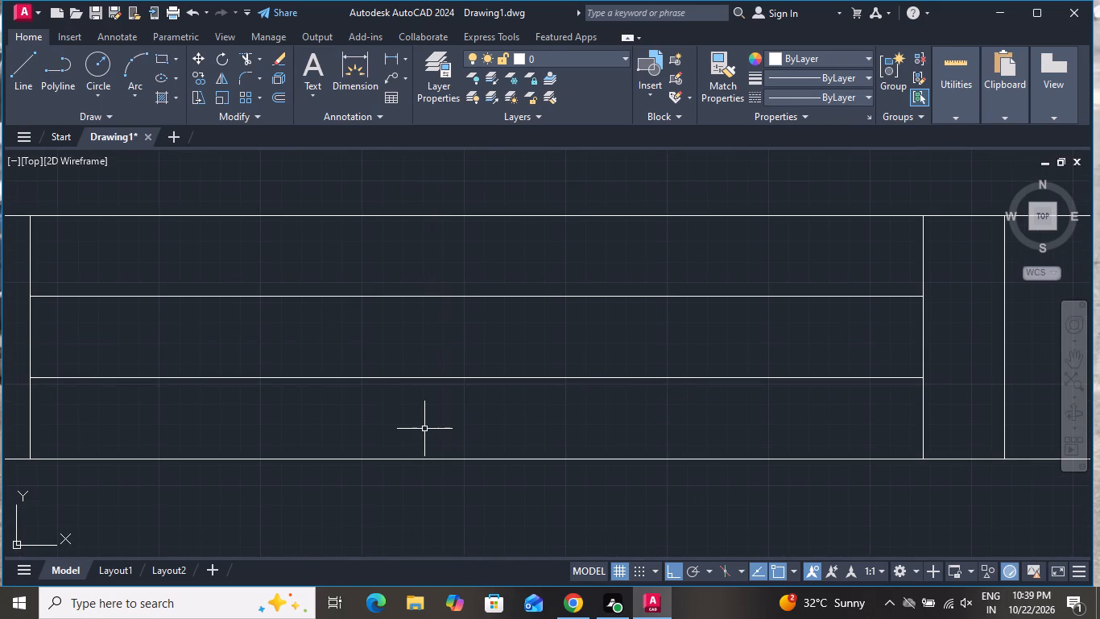
# Draw a line across the vertical wall, continuing the northwest partition's north face to the wall's east face.
pyautogui.scroll(-5, 449, 470)
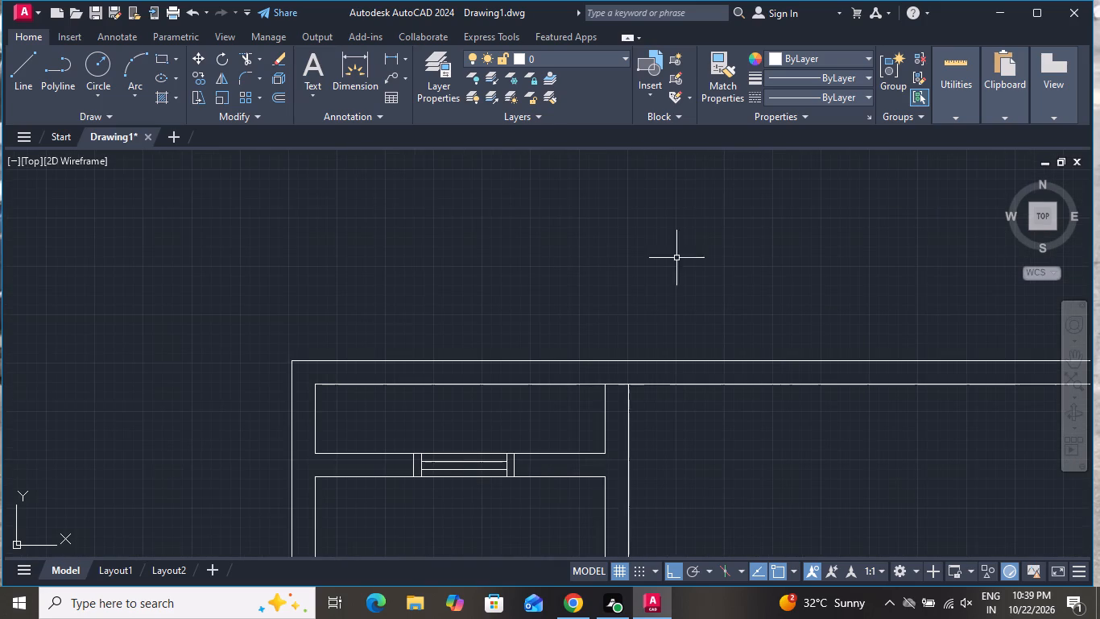
pyautogui.click(13, 75)
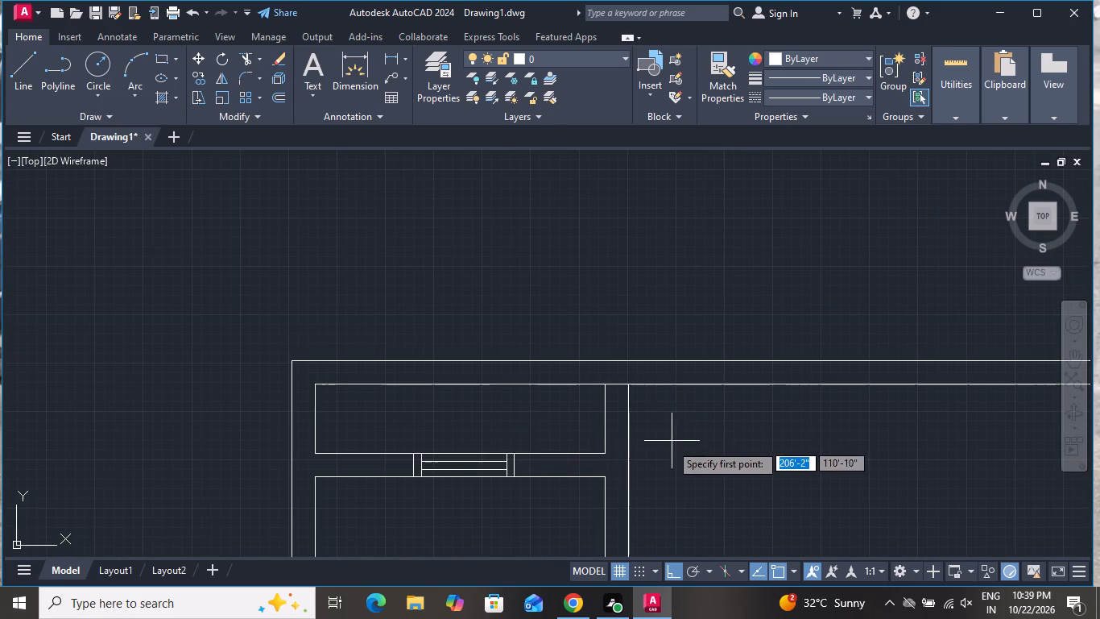
pyautogui.scroll(2, 670, 443)
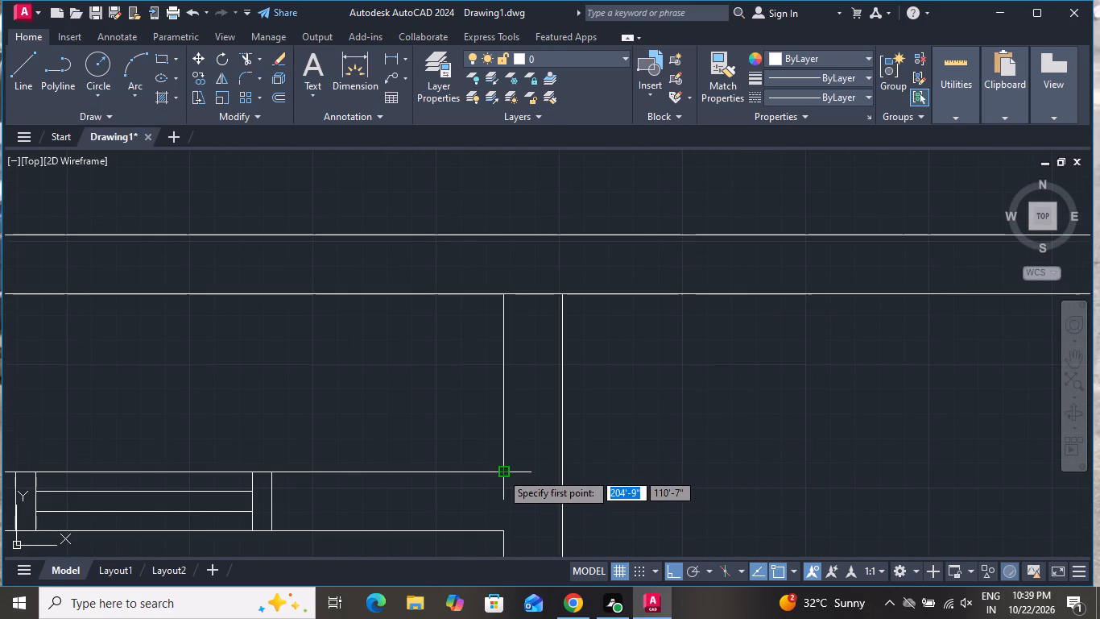
pyautogui.click(501, 472)
pyautogui.click(559, 469)
pyautogui.rightClick(575, 482)
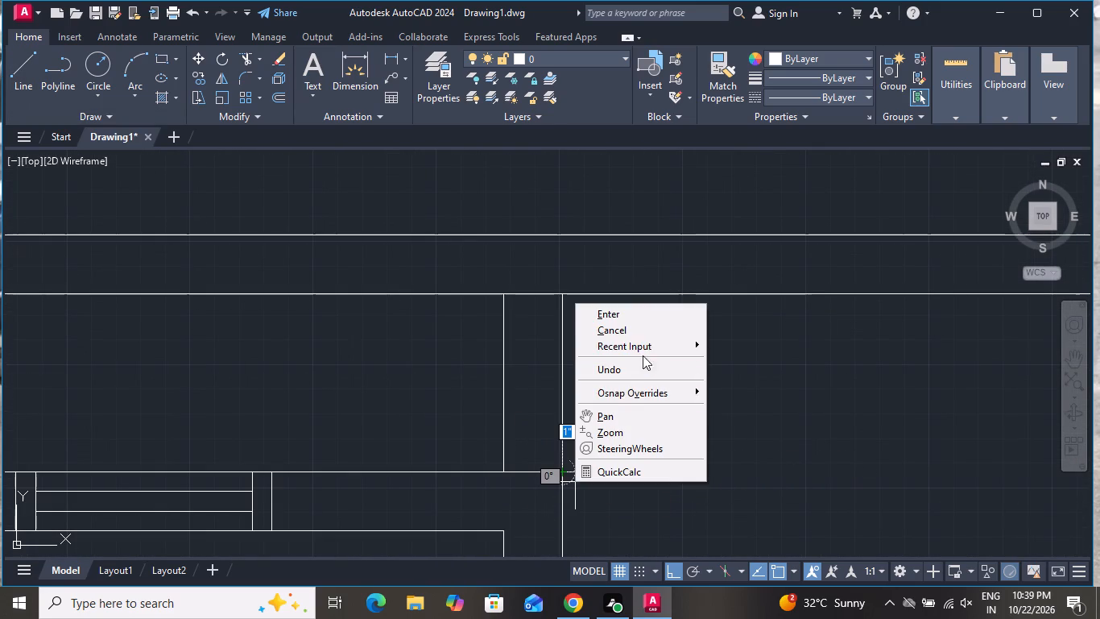
pyautogui.click(643, 330)
# Draw a vertical line midway between the faces of the northwest room's east wall, from the north wall to the new cross line.
pyautogui.click(0, 71)
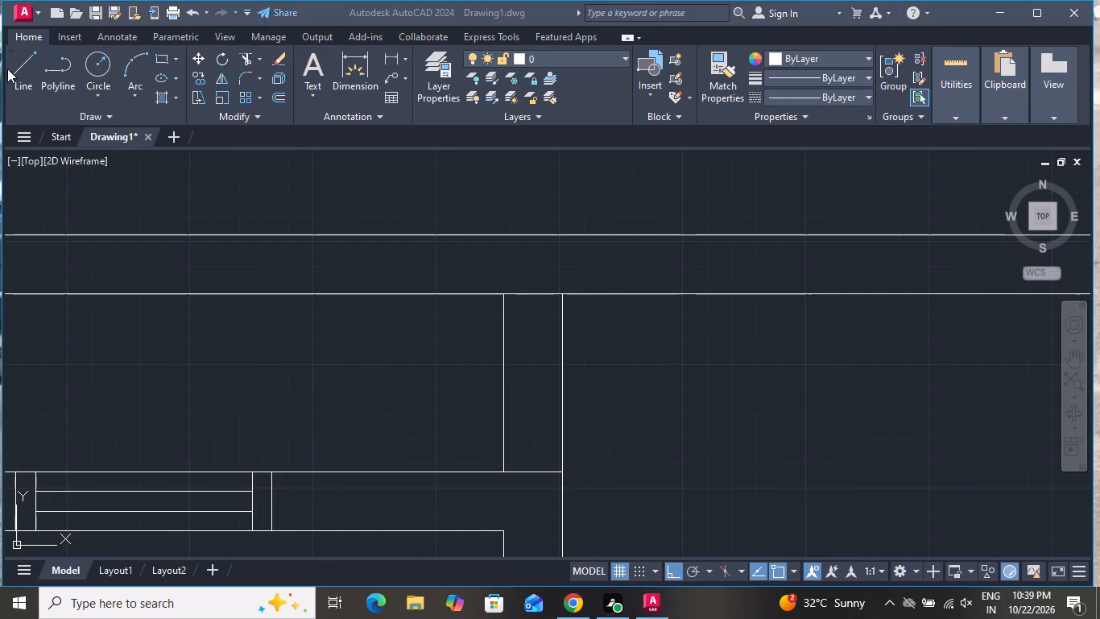
pyautogui.click(14, 64)
pyautogui.click(17, 68)
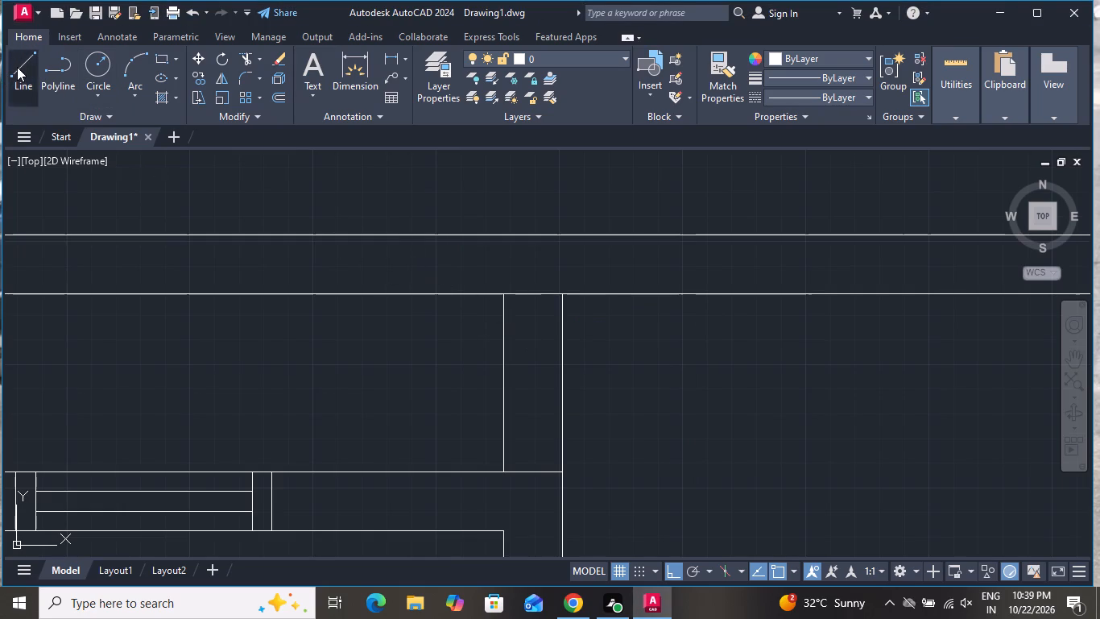
pyautogui.scroll(1, 457, 278)
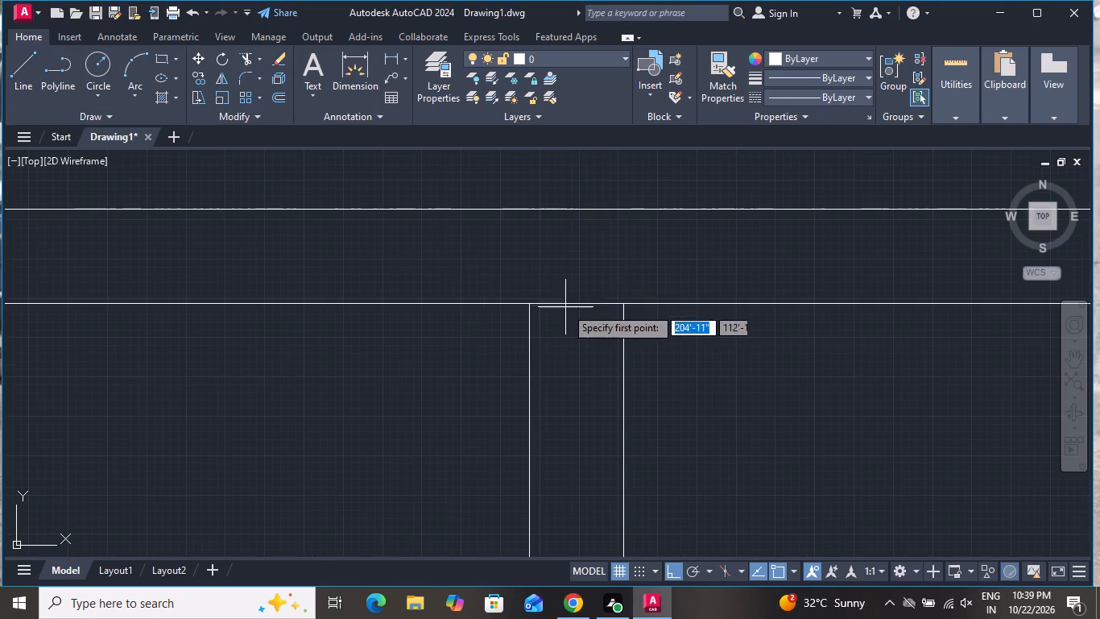
pyautogui.scroll(-2, 643, 293)
pyautogui.scroll(2, 606, 305)
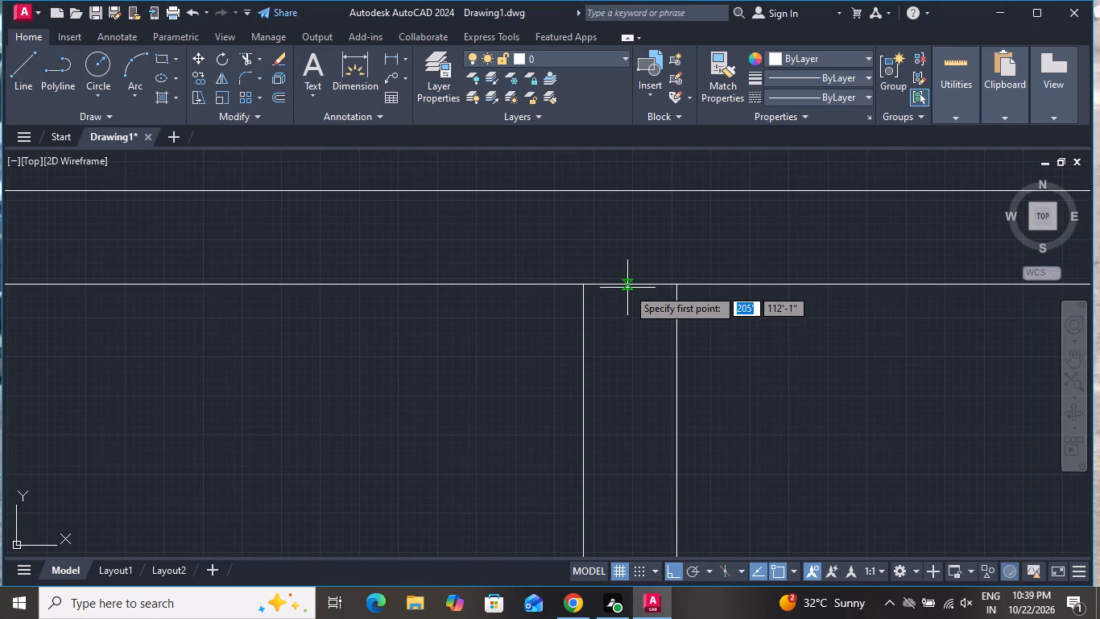
pyautogui.click(627, 286)
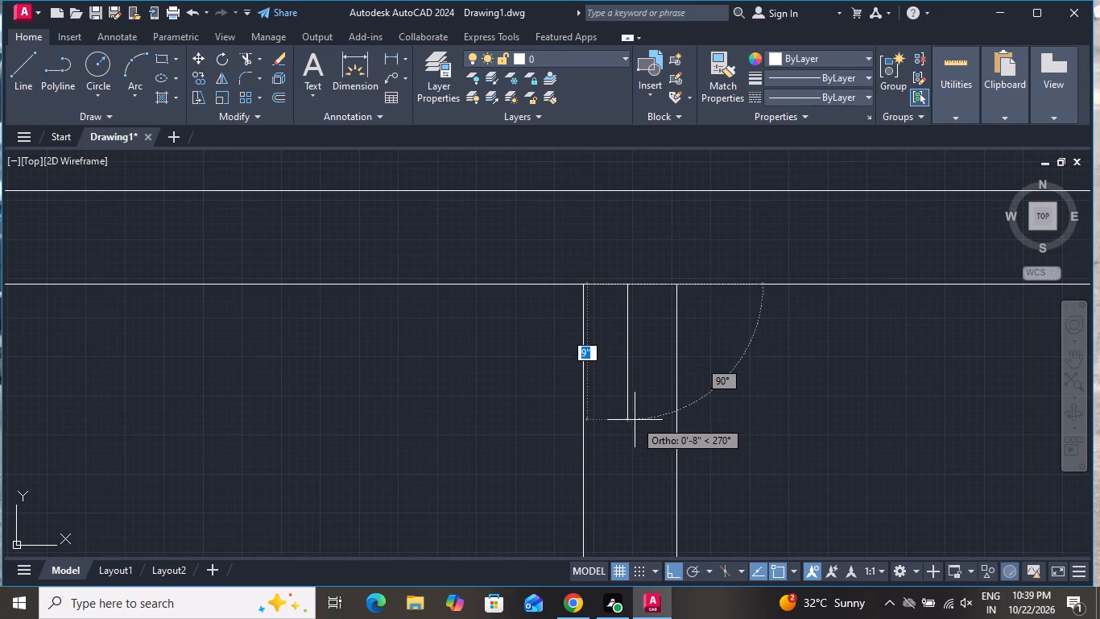
pyautogui.scroll(-2, 637, 406)
pyautogui.scroll(3, 636, 483)
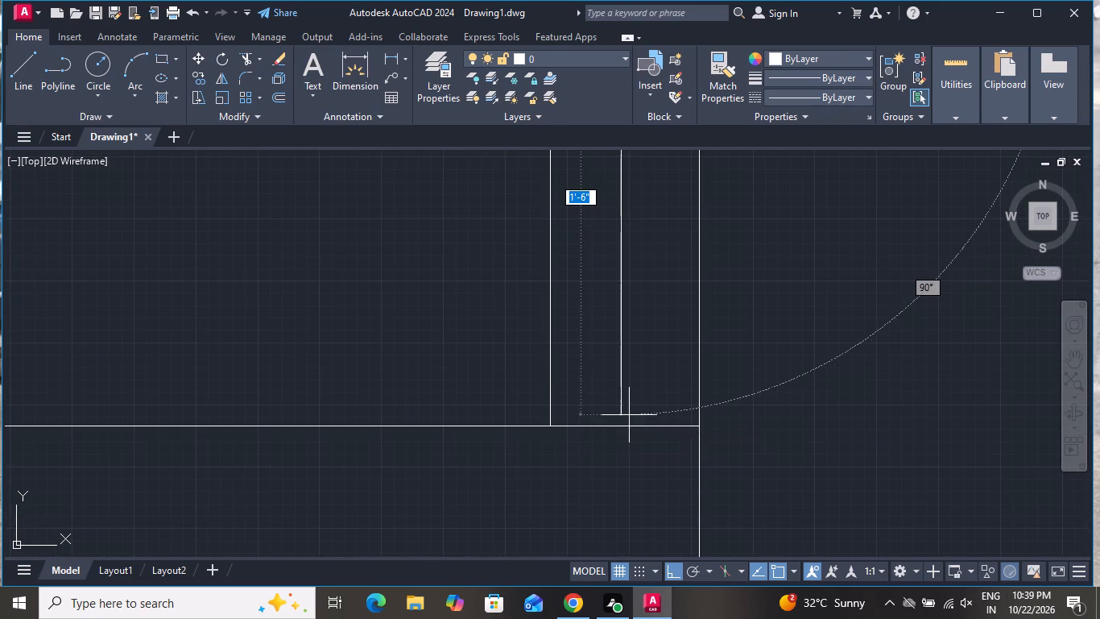
pyautogui.click(623, 425)
pyautogui.rightClick(623, 426)
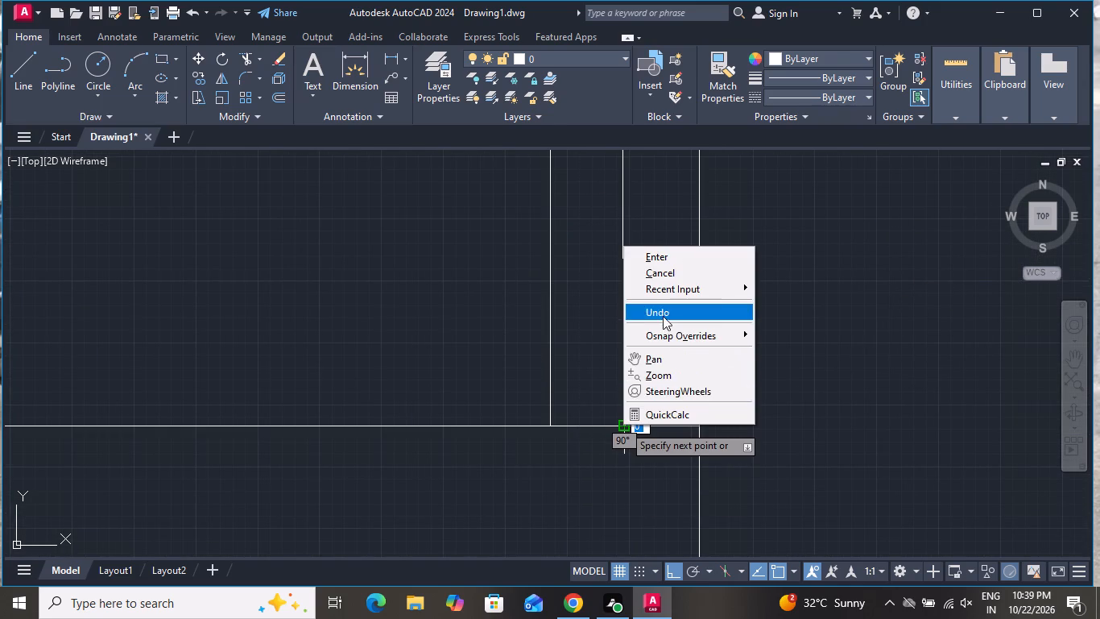
pyautogui.click(667, 290)
pyautogui.click(672, 272)
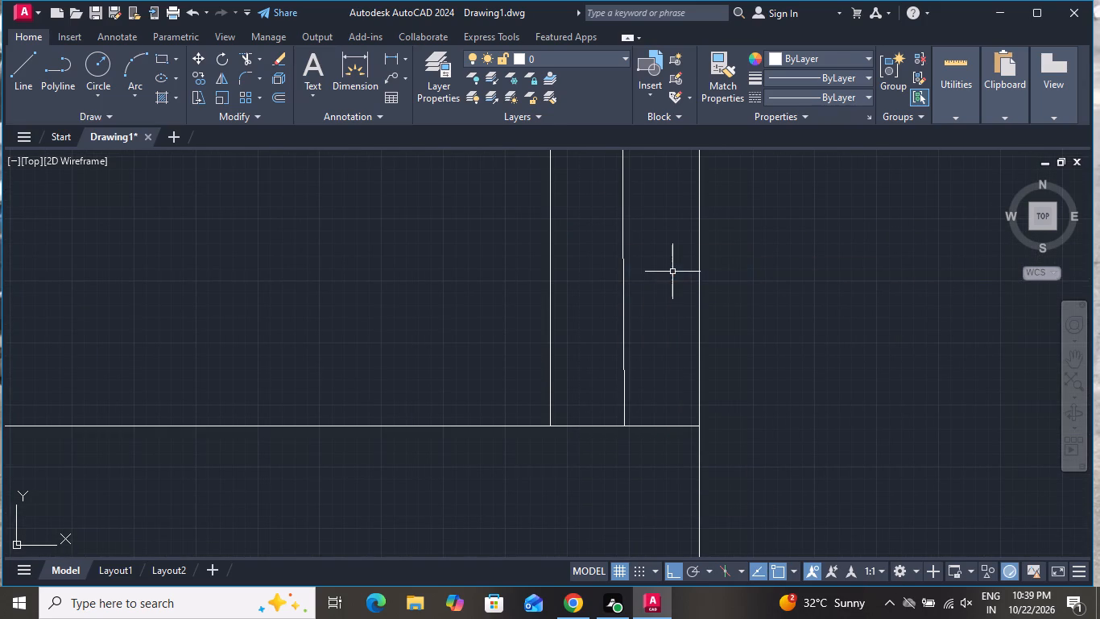
# Offset the vertical centre line in the northwest room's east wall 1" to the west and 1" to the east.
pyautogui.write('O')
pyautogui.press('space')
pyautogui.press('1')
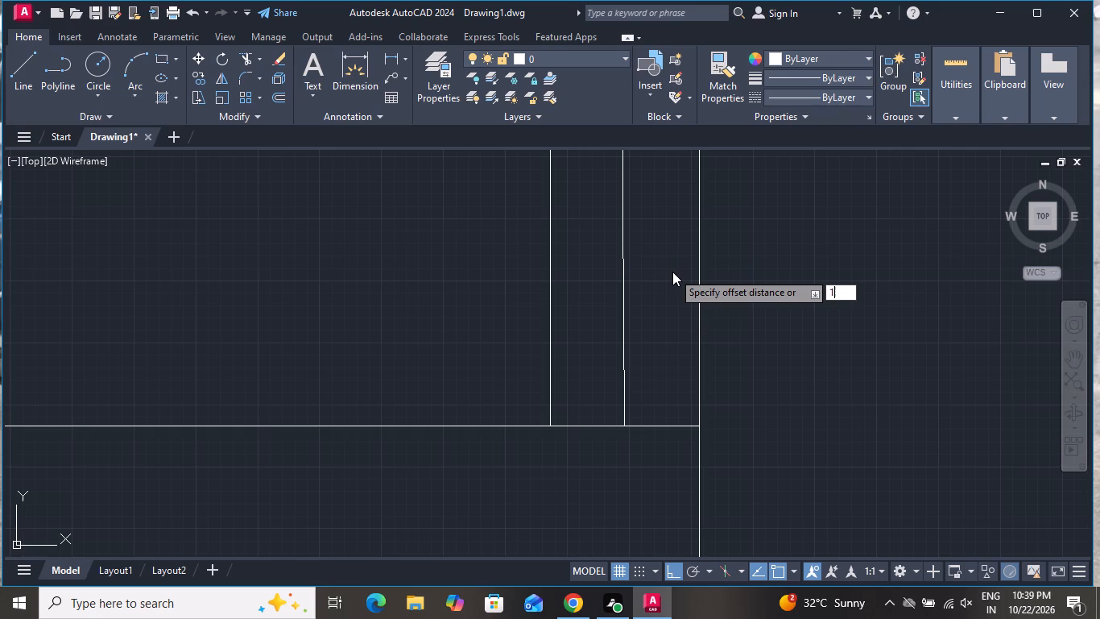
pyautogui.hotkey('shift', '"')
pyautogui.press('Return')
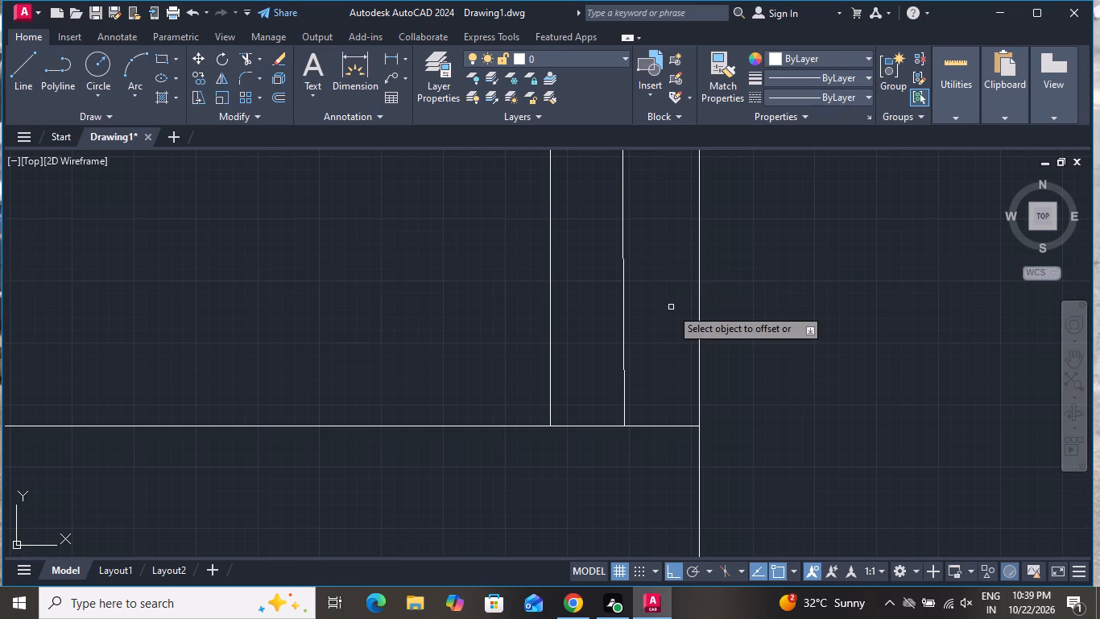
pyautogui.scroll(-3, 671, 314)
pyautogui.click(661, 293)
pyautogui.click(656, 298)
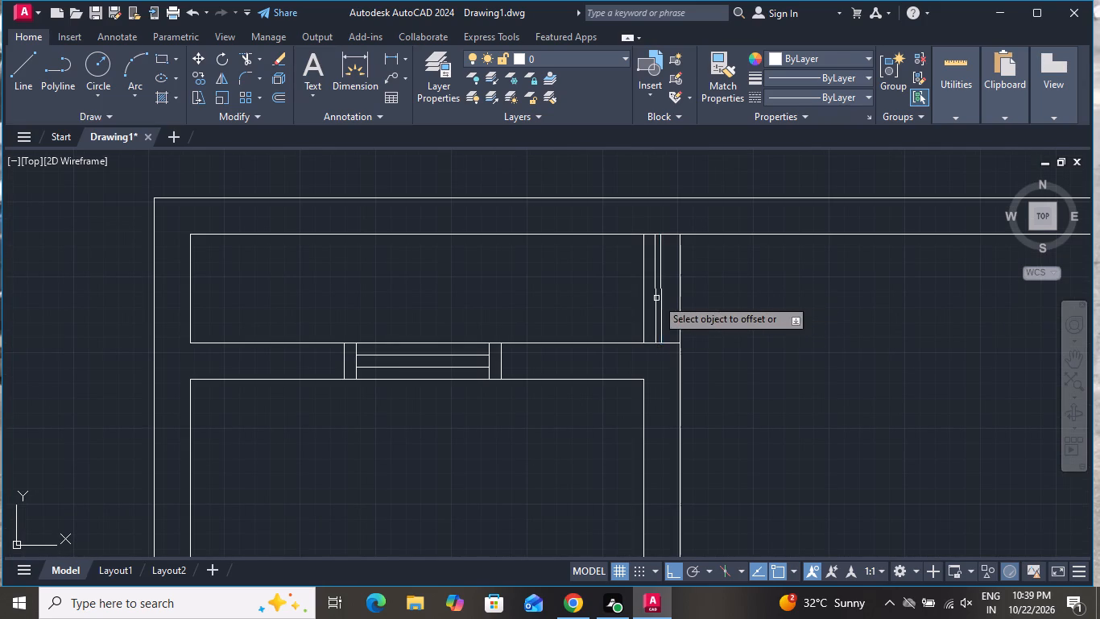
pyautogui.scroll(3, 664, 284)
pyautogui.click(647, 307)
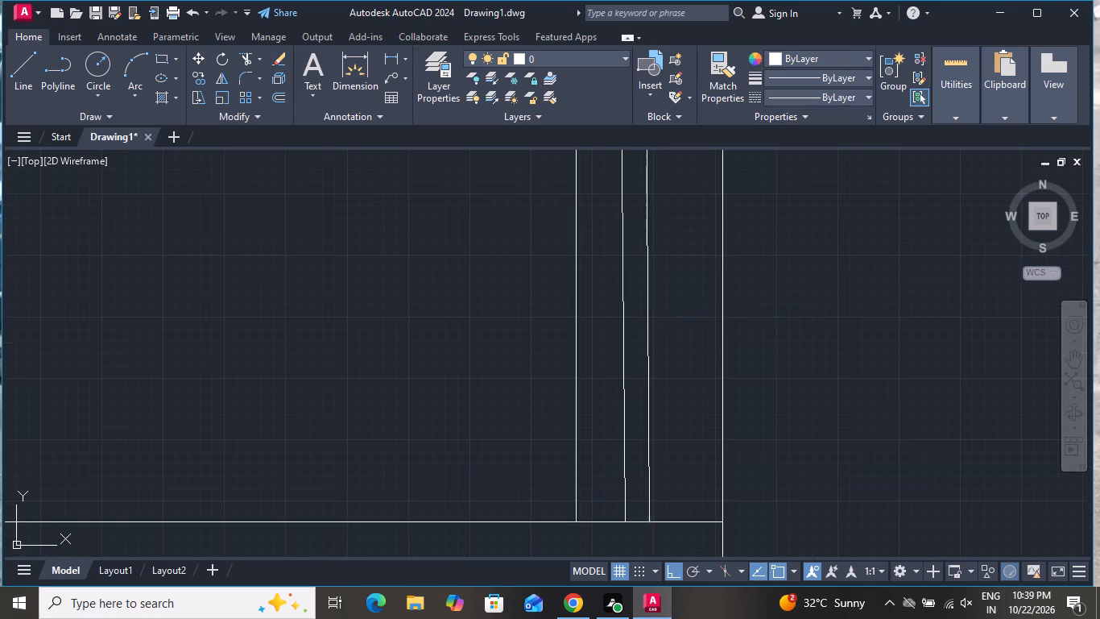
pyautogui.click(660, 302)
pyautogui.rightClick(660, 302)
pyautogui.click(678, 322)
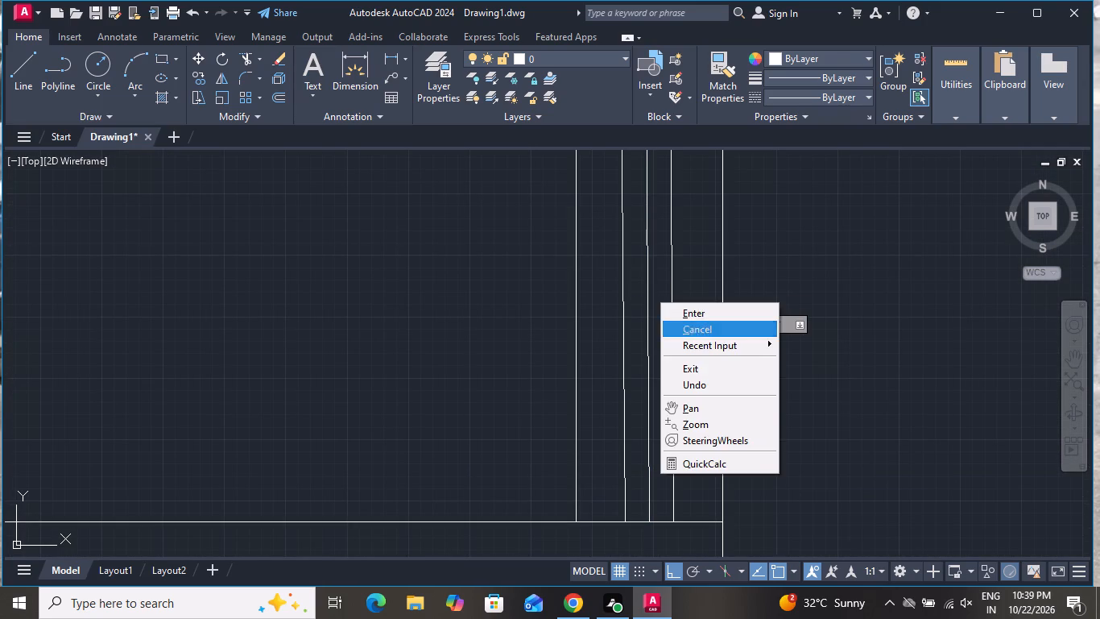
# Undo the 1" offsets and the slanted centre line in the northwest room's east wall.
pyautogui.scroll(-3, 695, 348)
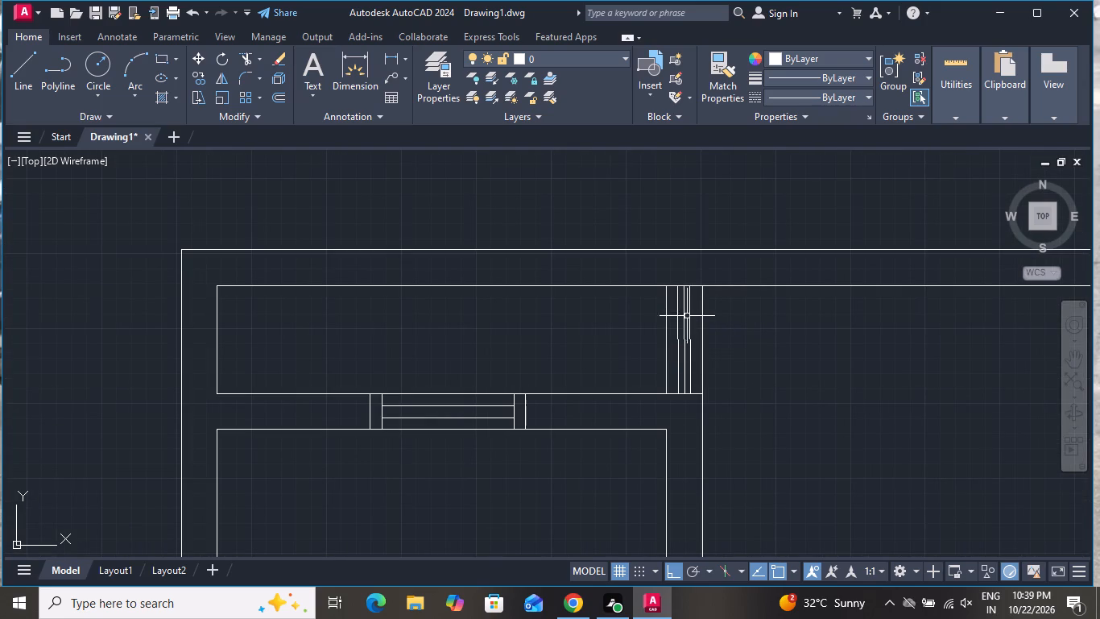
pyautogui.click(697, 328)
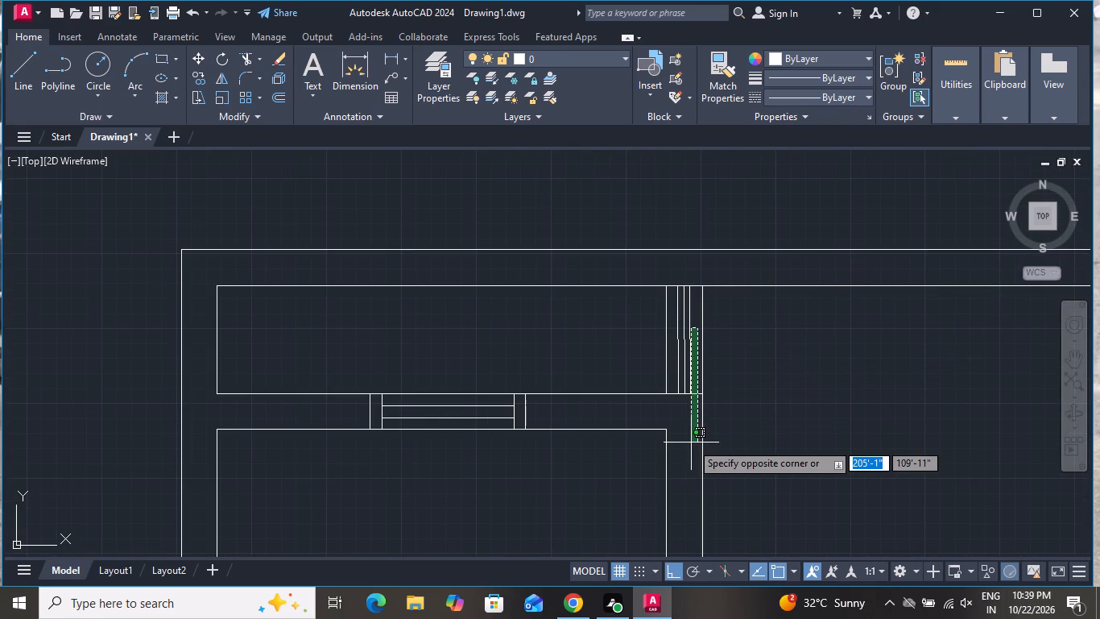
pyautogui.press('Escape')
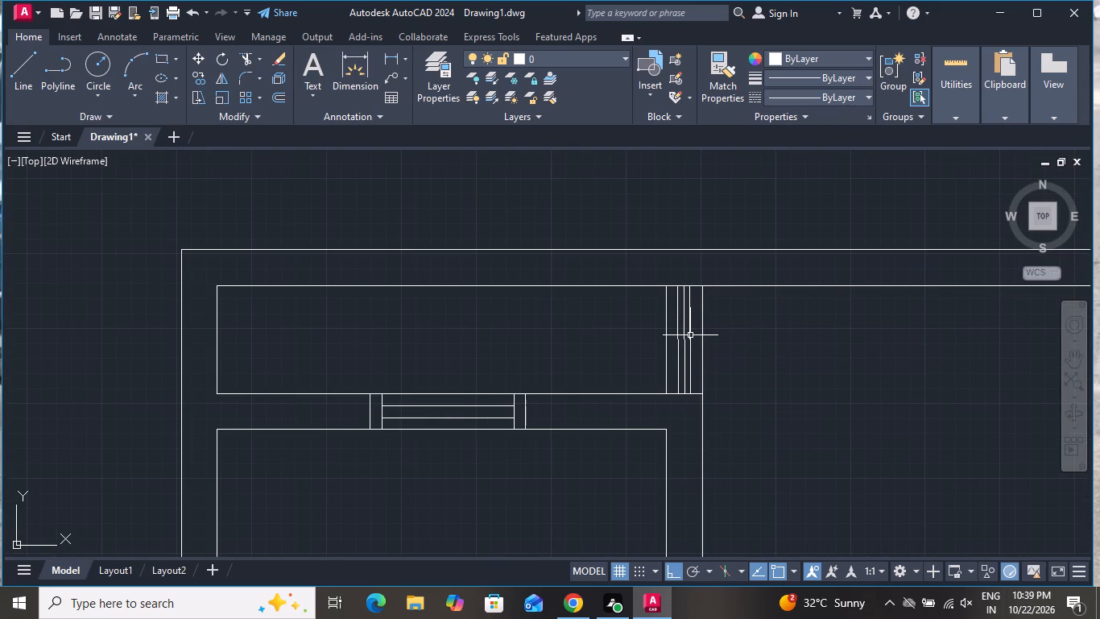
pyautogui.hotkey('ctrl', 'z')
pyautogui.hotkey('ctrl', 'z')
pyautogui.hotkey('ctrl', 'z')
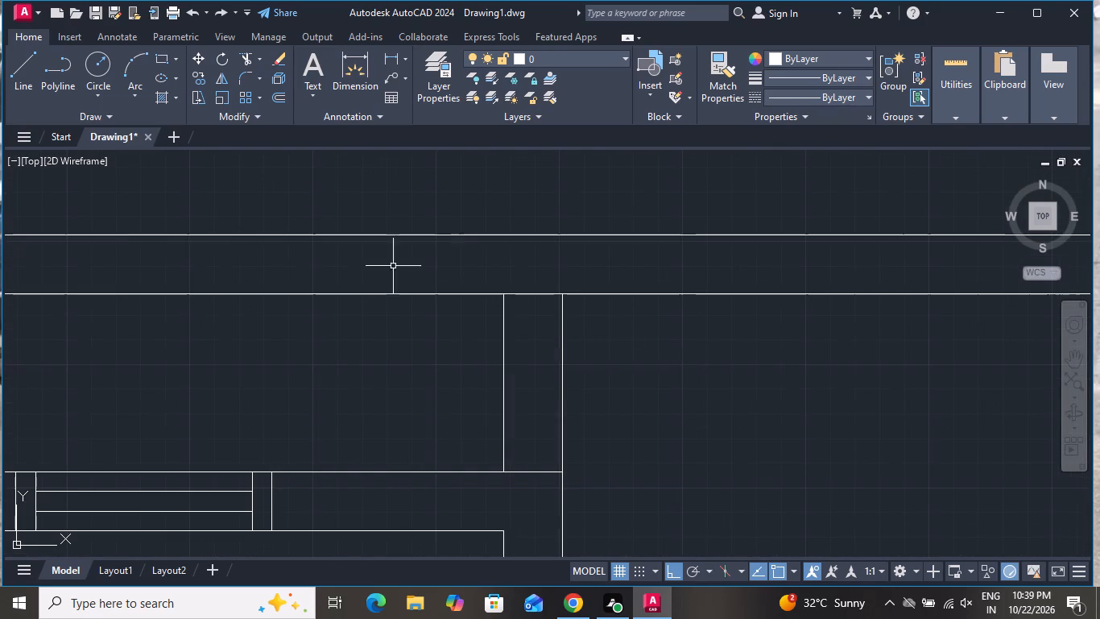
# Redraw the vertical centre line midway between the faces of the northwest room's east wall, from the cross line to the north wall.
pyautogui.click(24, 64)
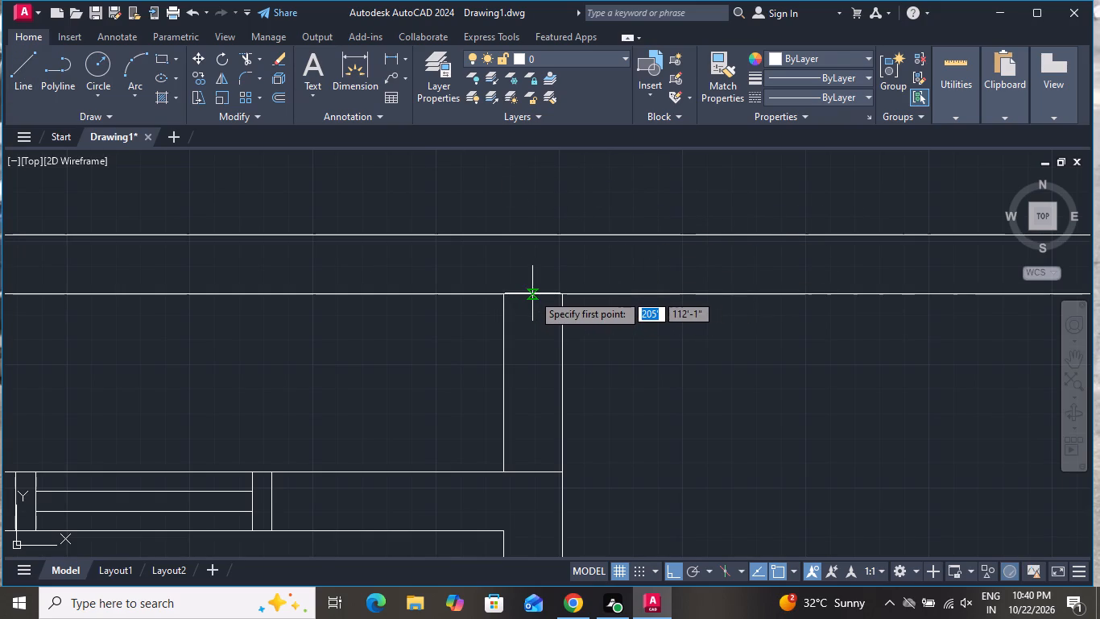
pyautogui.click(535, 469)
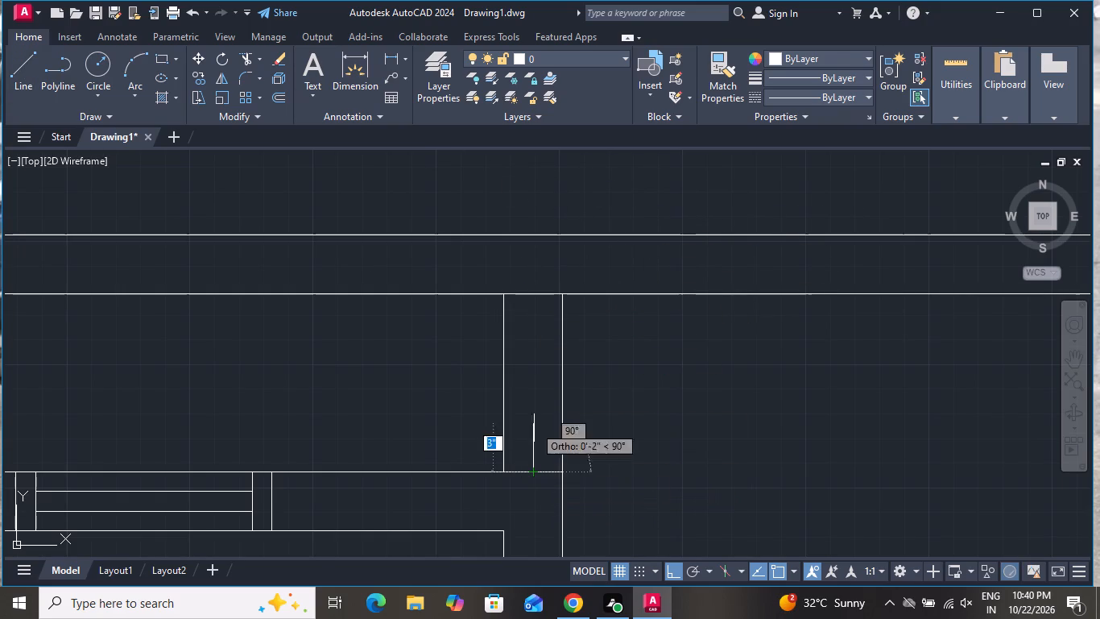
pyautogui.click(530, 291)
pyautogui.rightClick(530, 291)
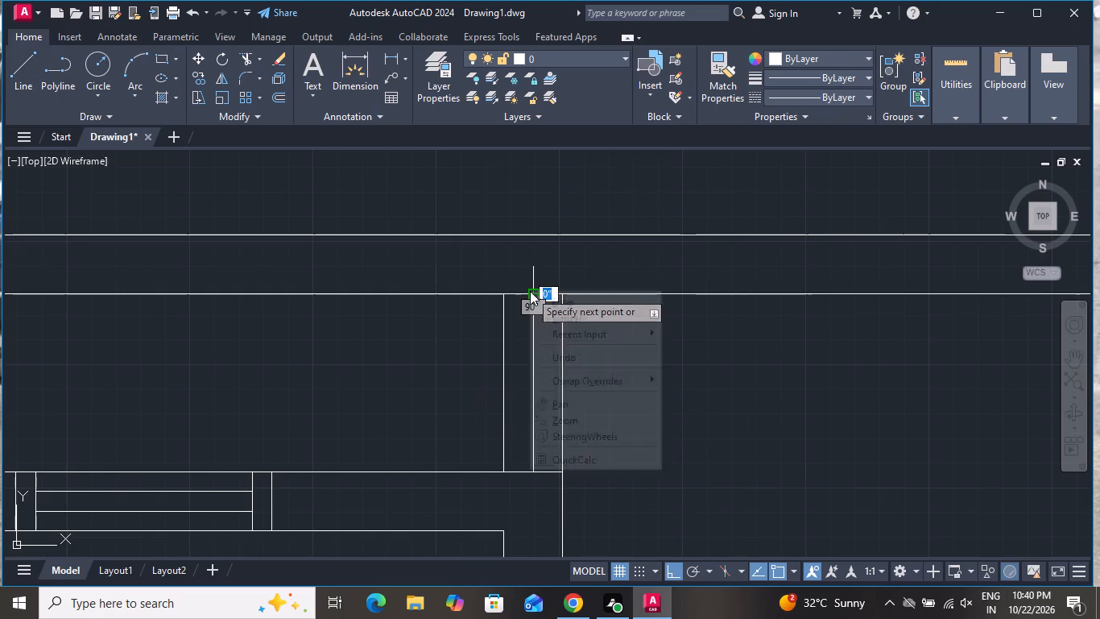
pyautogui.click(558, 322)
# Offset the new vertical centre line 1" to the east and 1" to the west.
pyautogui.write('O 1')
pyautogui.hotkey('shift', '"')
pyautogui.press('Return')
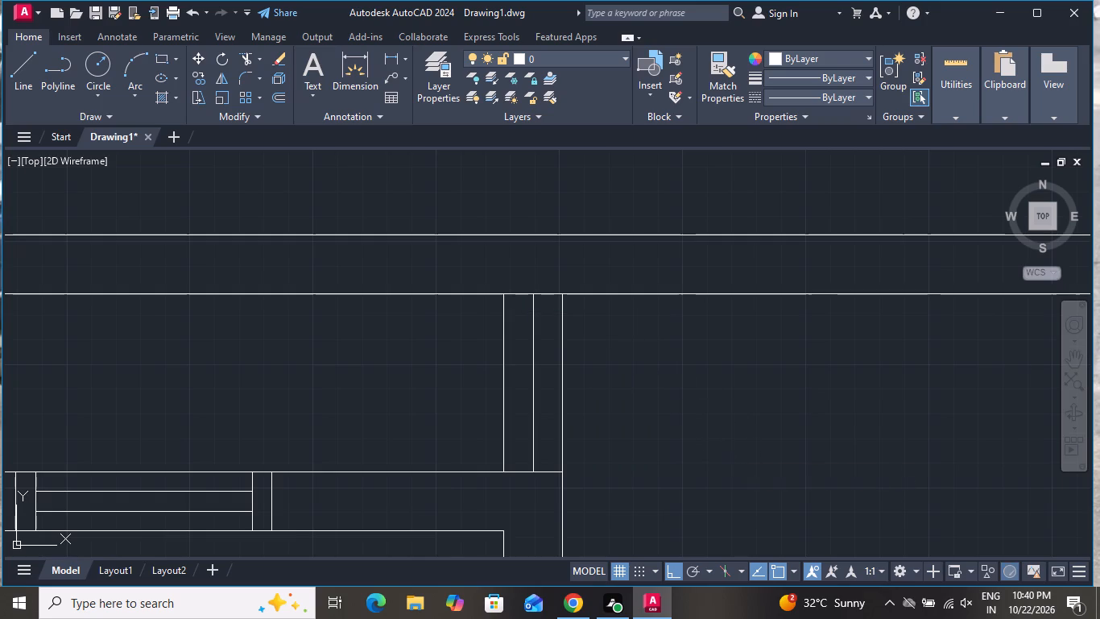
pyautogui.scroll(3, 539, 351)
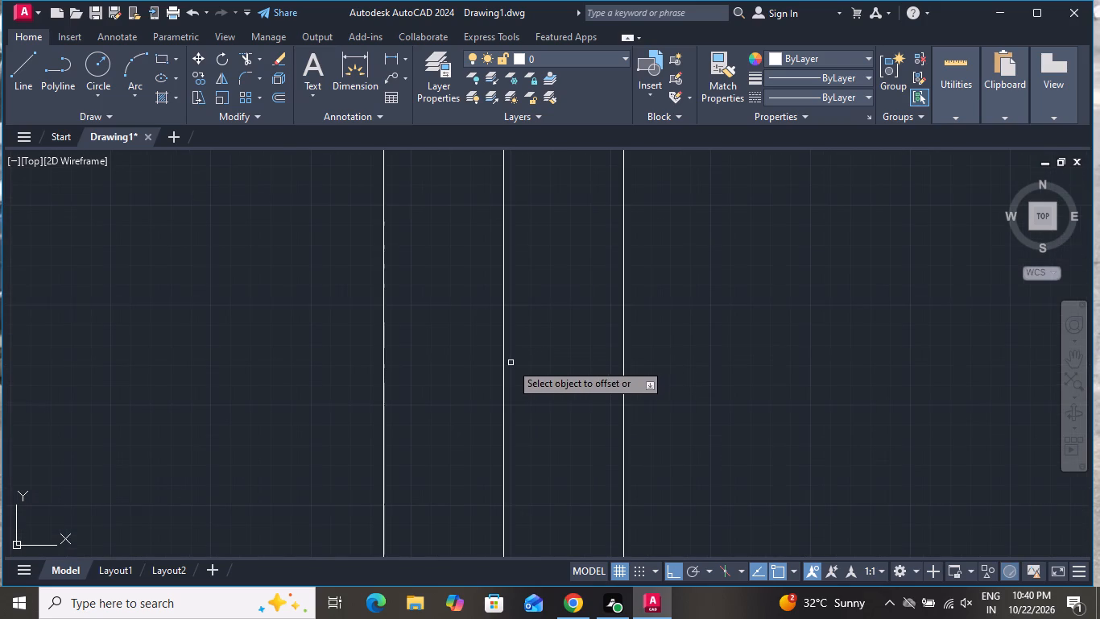
pyautogui.click(505, 362)
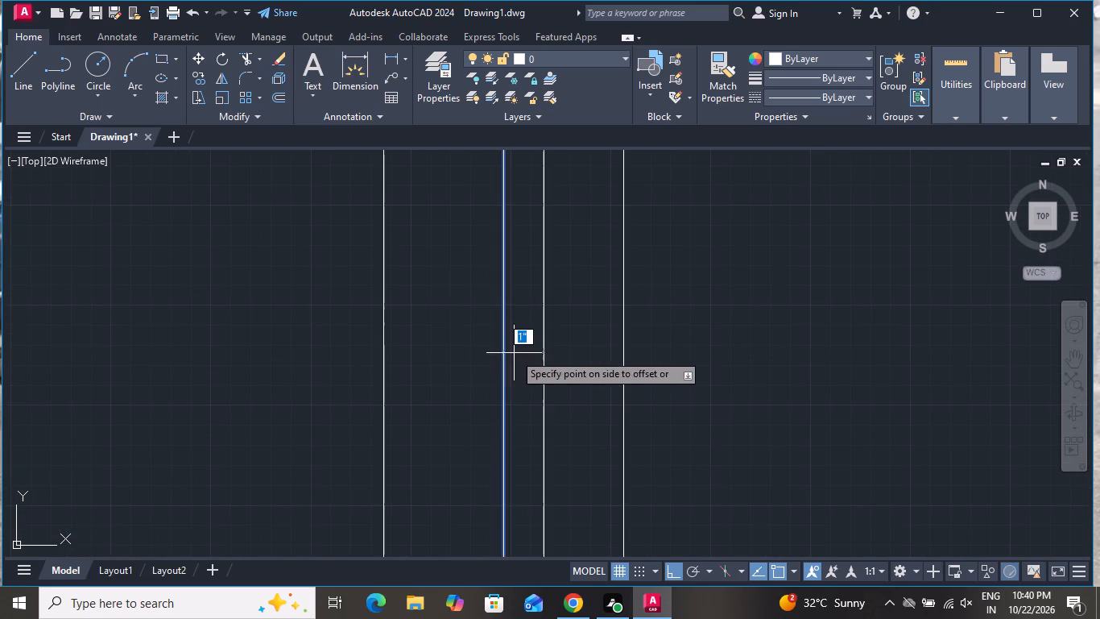
pyautogui.click(514, 352)
pyautogui.click(502, 360)
pyautogui.click(467, 371)
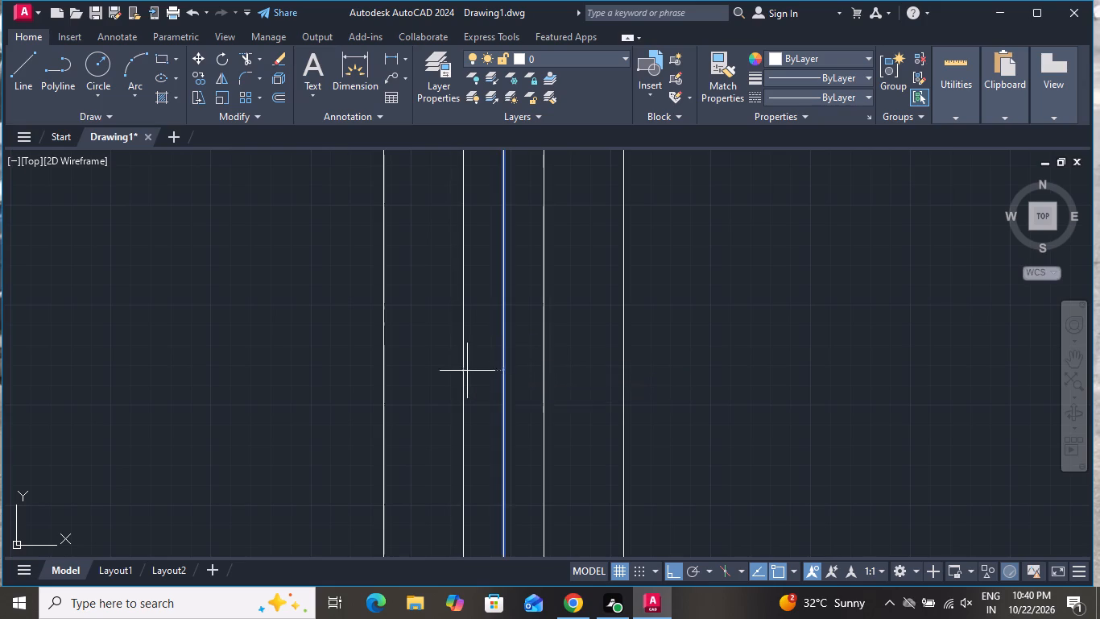
pyautogui.rightClick(467, 371)
pyautogui.click(502, 400)
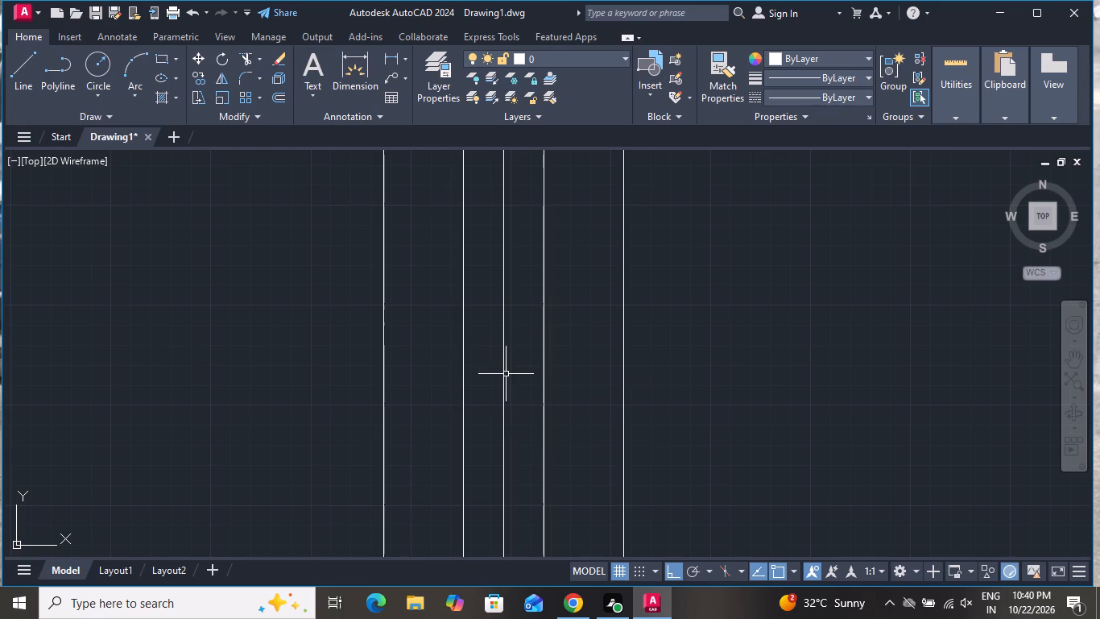
# Delete the vertical centre line between the two offset lines.
pyautogui.click(505, 374)
pyautogui.press('Delete')
# Fill the narrow strip between the two offset lines with a solid black hatch.
pyautogui.scroll(-3, 535, 401)
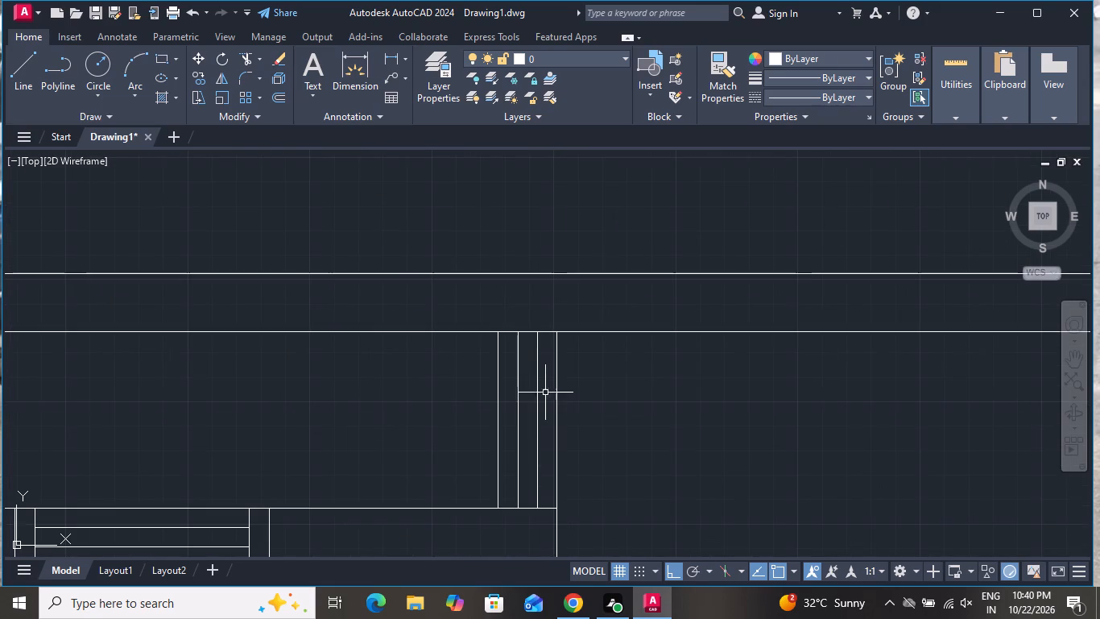
pyautogui.click(166, 93)
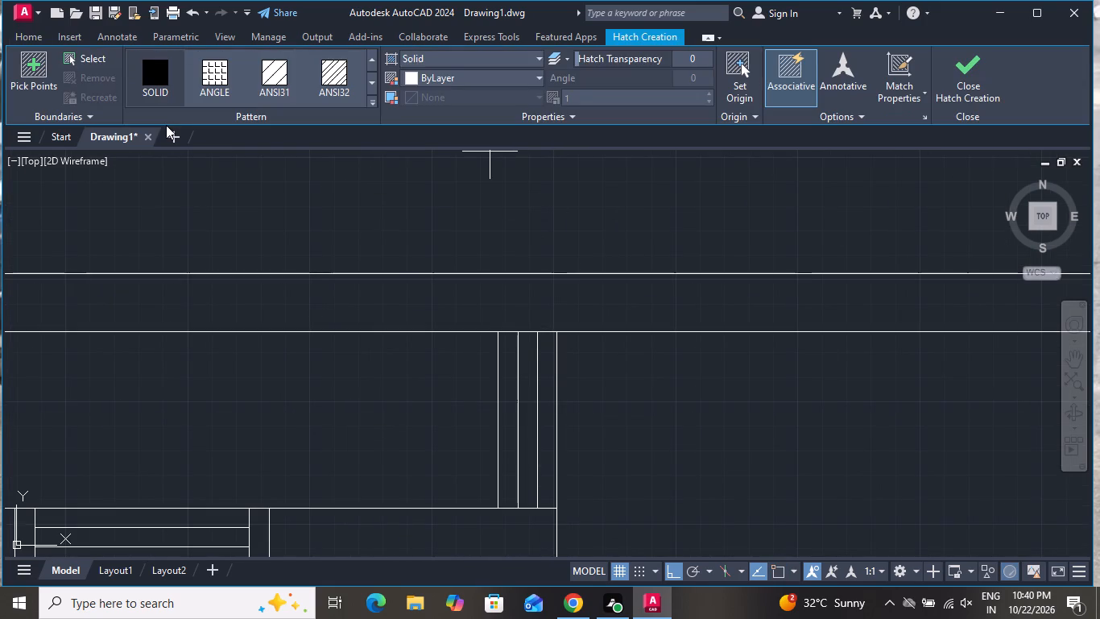
pyautogui.click(158, 65)
pyautogui.click(536, 380)
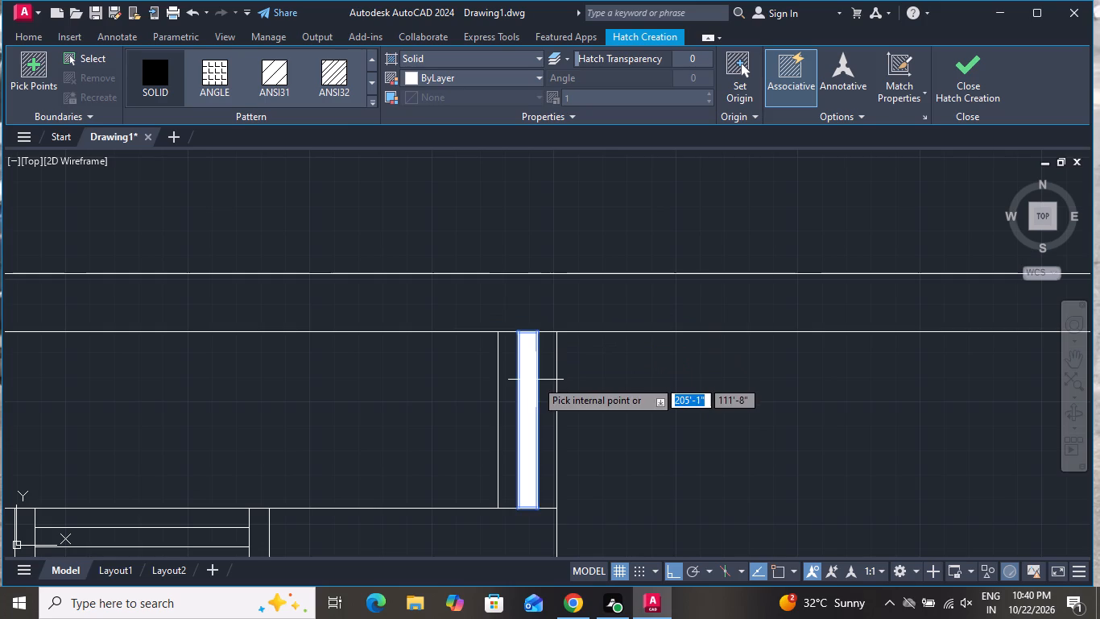
pyautogui.click(465, 81)
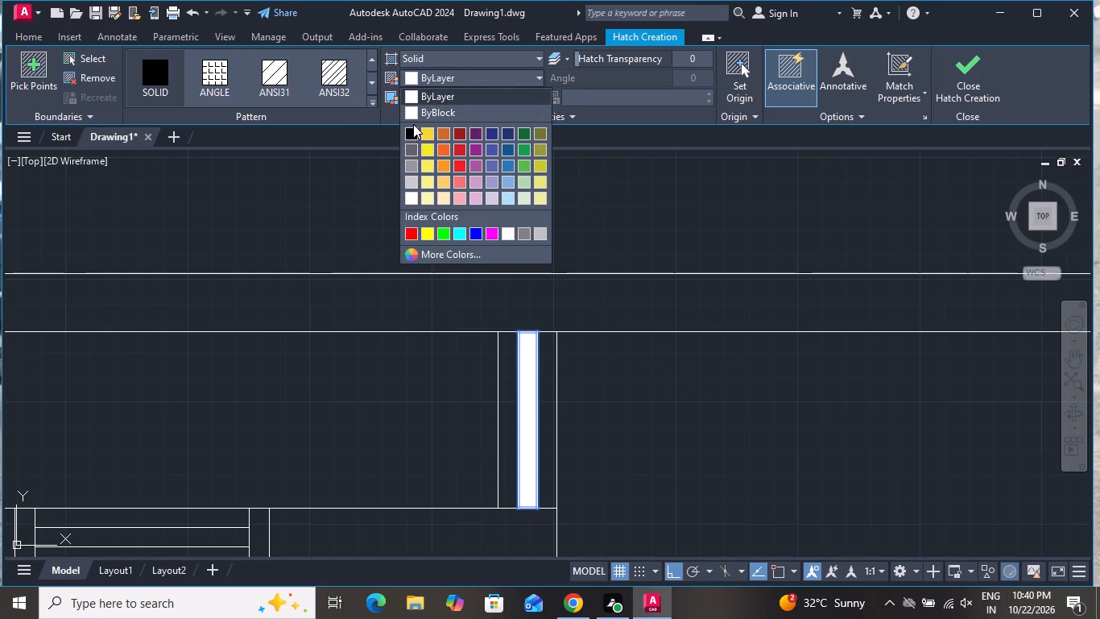
pyautogui.click(410, 128)
pyautogui.press('Escape')
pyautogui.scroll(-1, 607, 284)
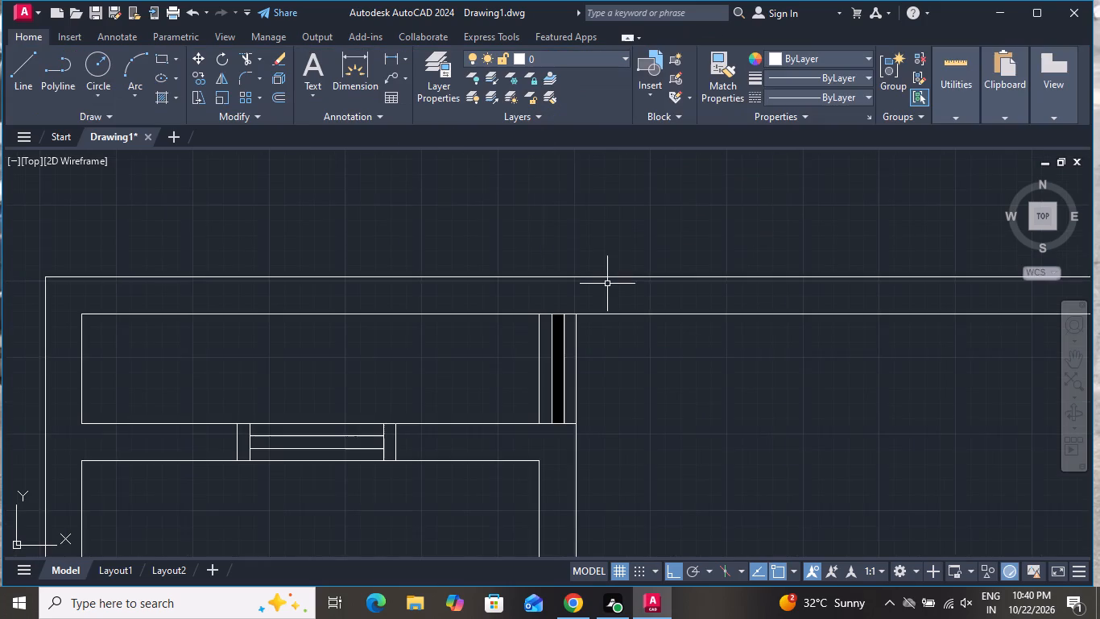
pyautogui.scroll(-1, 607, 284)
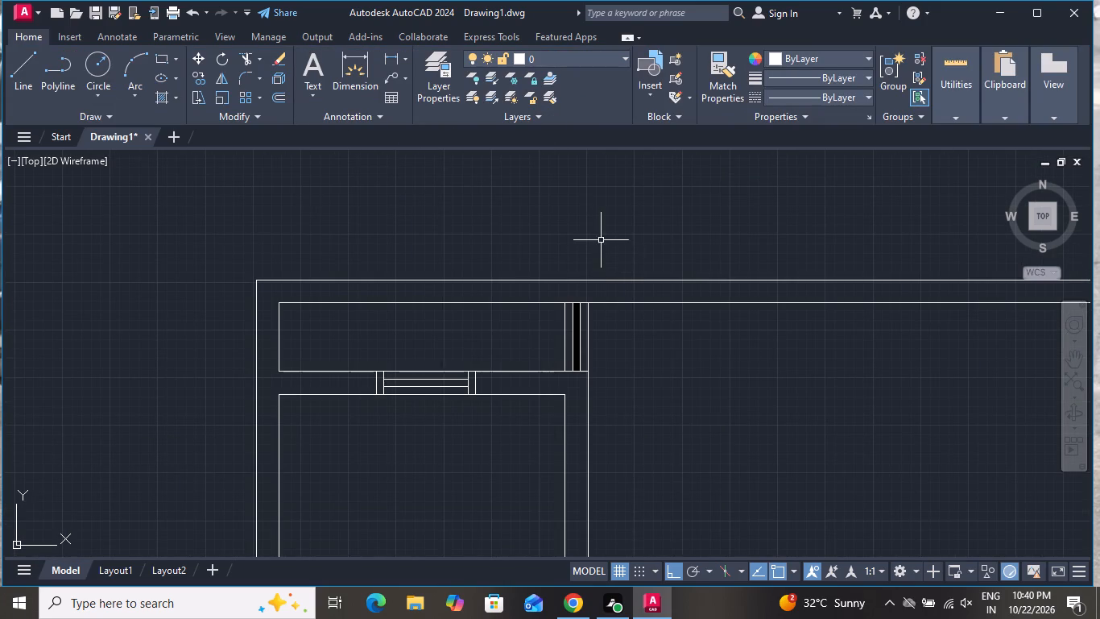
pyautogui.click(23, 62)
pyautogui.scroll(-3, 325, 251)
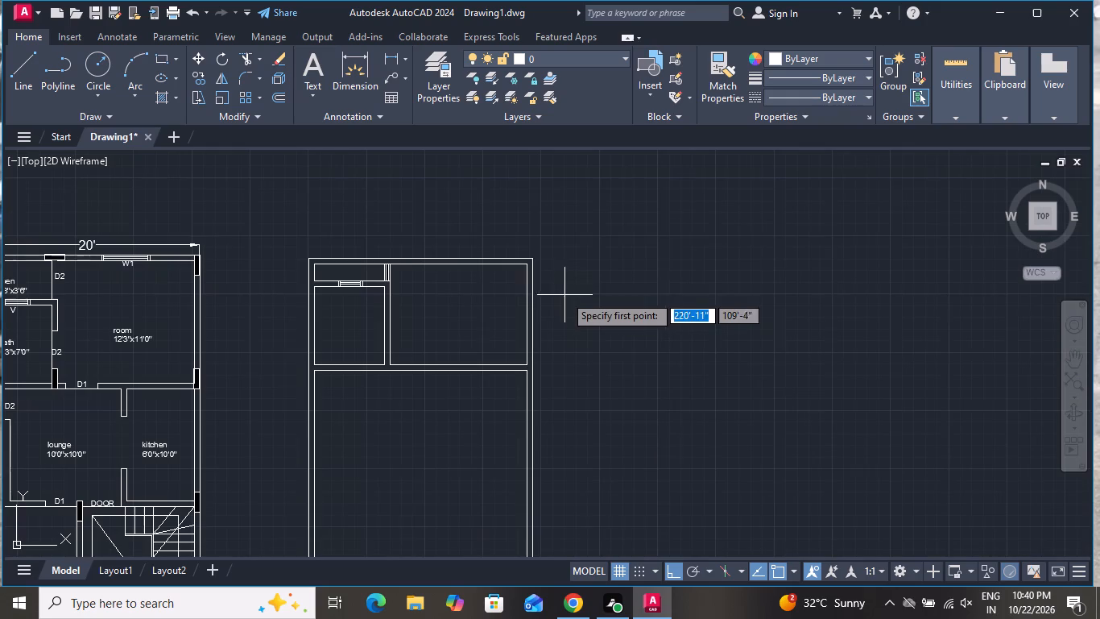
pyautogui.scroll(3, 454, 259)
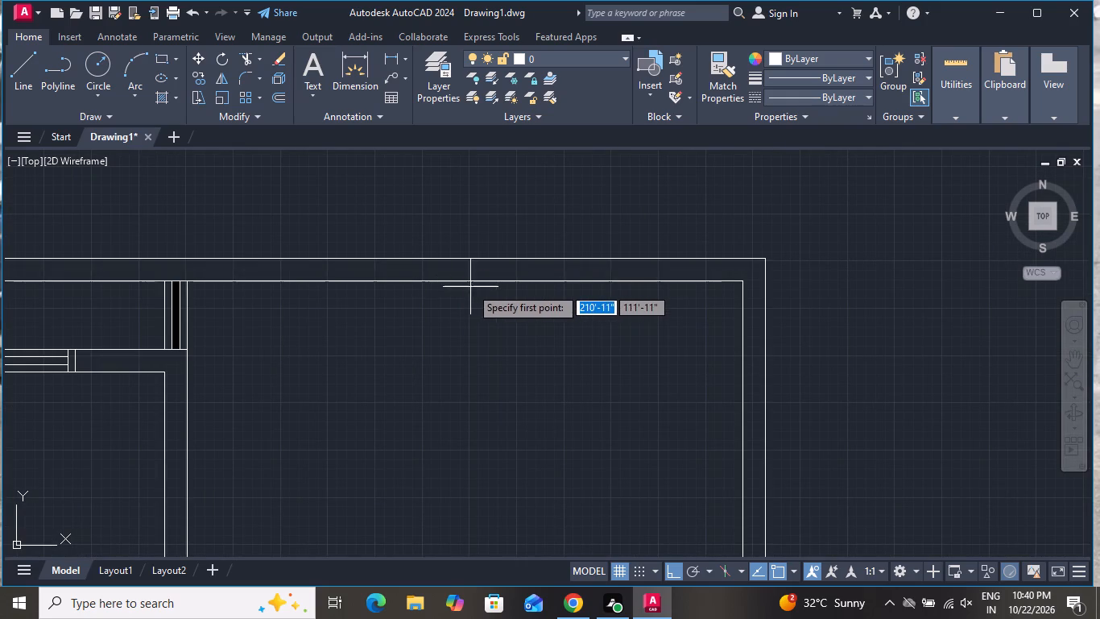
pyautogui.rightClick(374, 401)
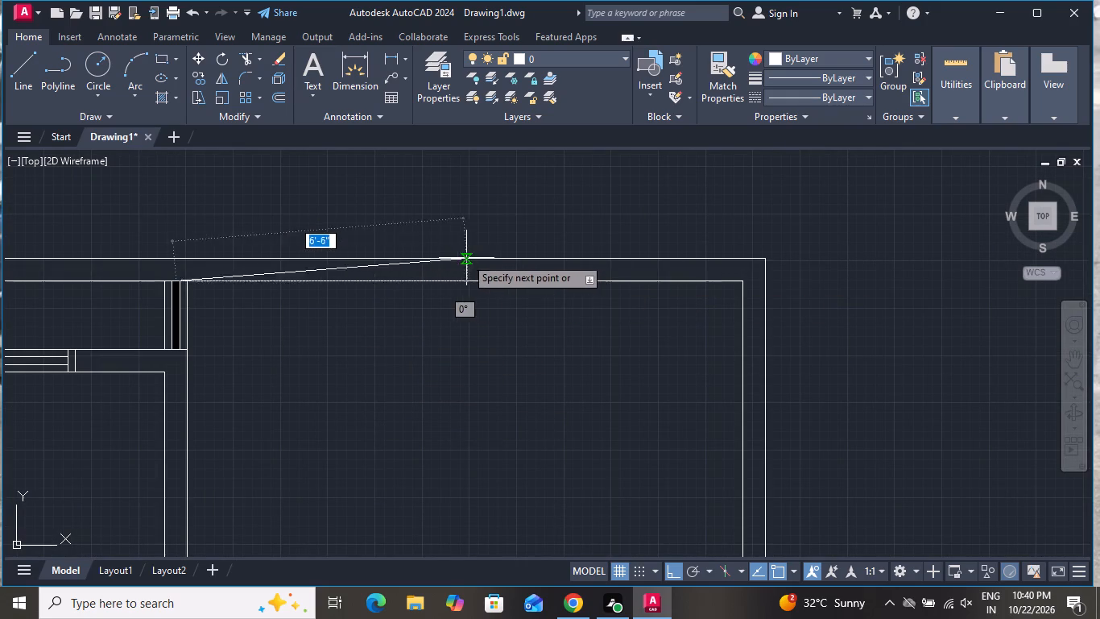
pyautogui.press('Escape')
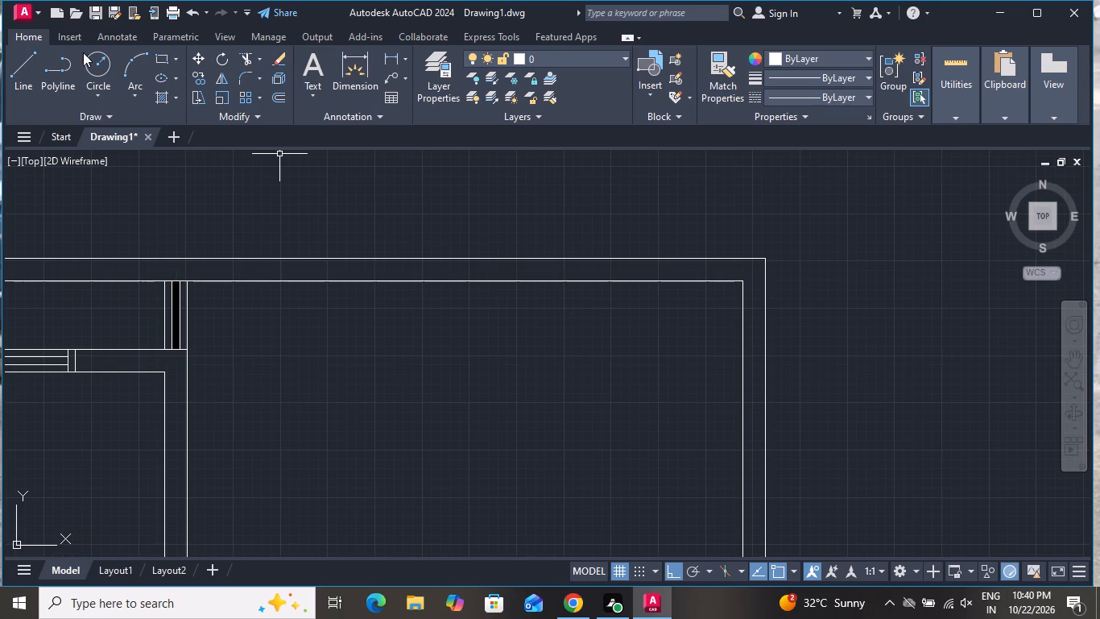
# Draw a vertical line across the north wall's thickness, near the middle of the northeast room.
pyautogui.click(25, 69)
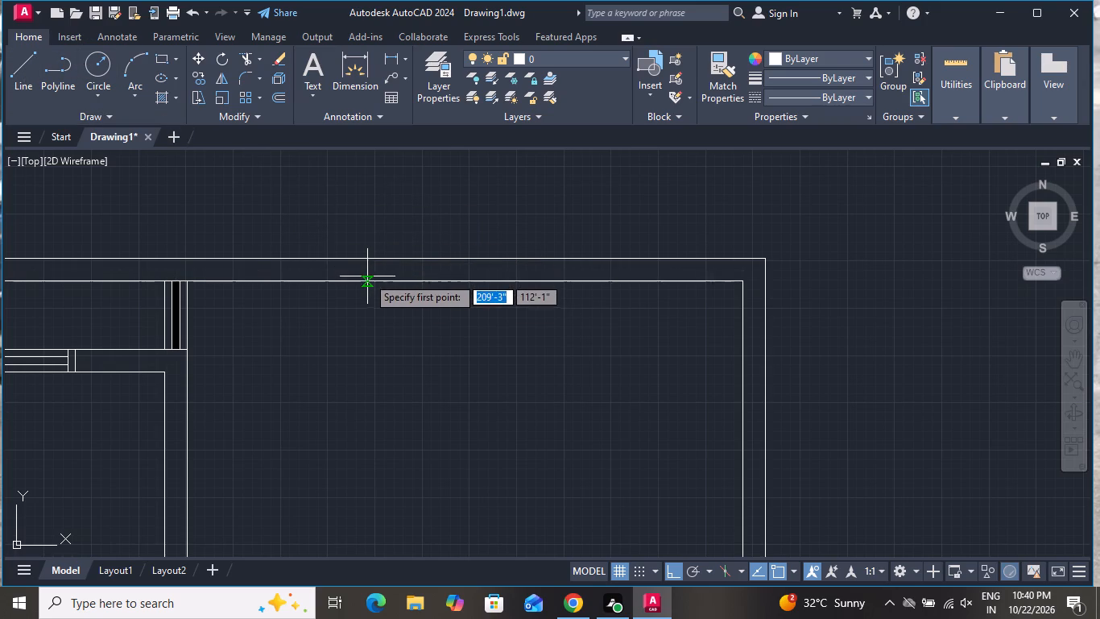
pyautogui.scroll(1, 371, 276)
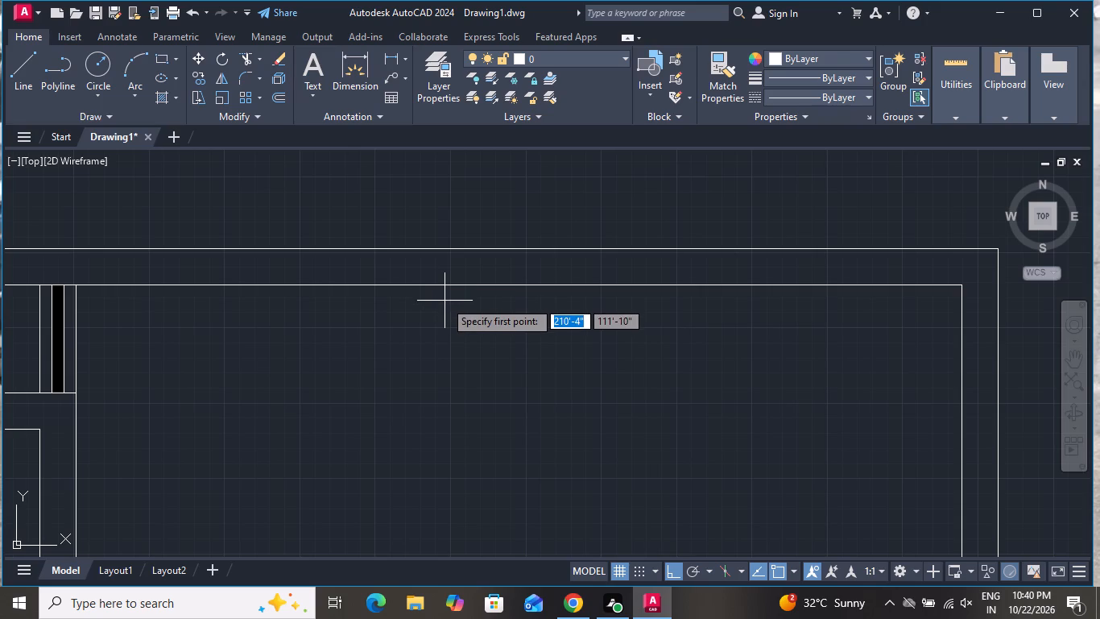
pyautogui.click(515, 282)
pyautogui.click(515, 249)
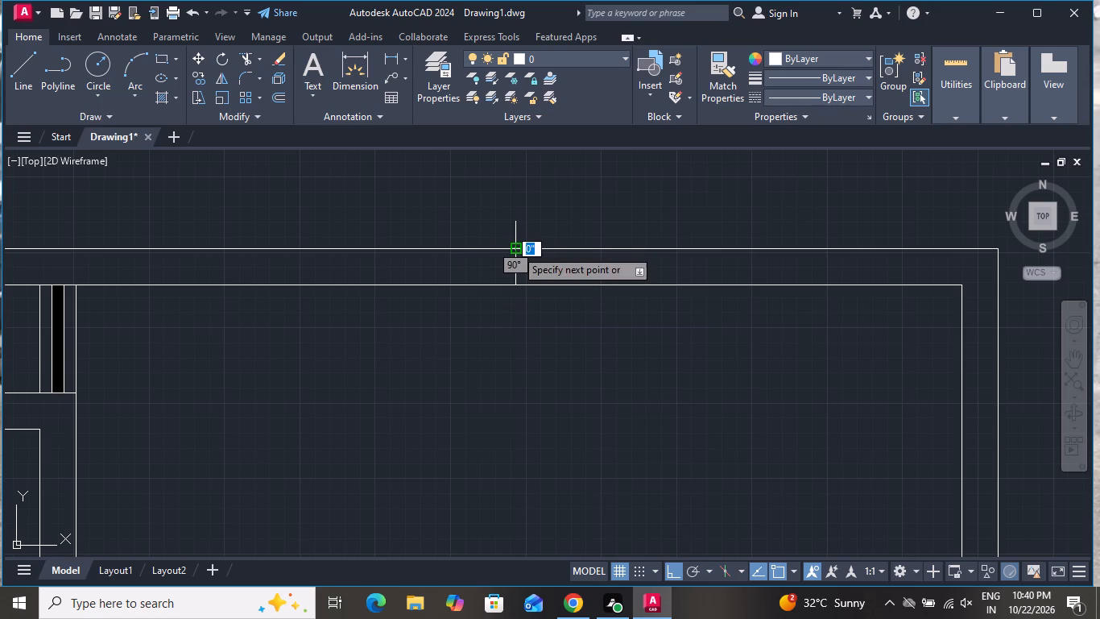
pyautogui.rightClick(515, 249)
pyautogui.click(529, 275)
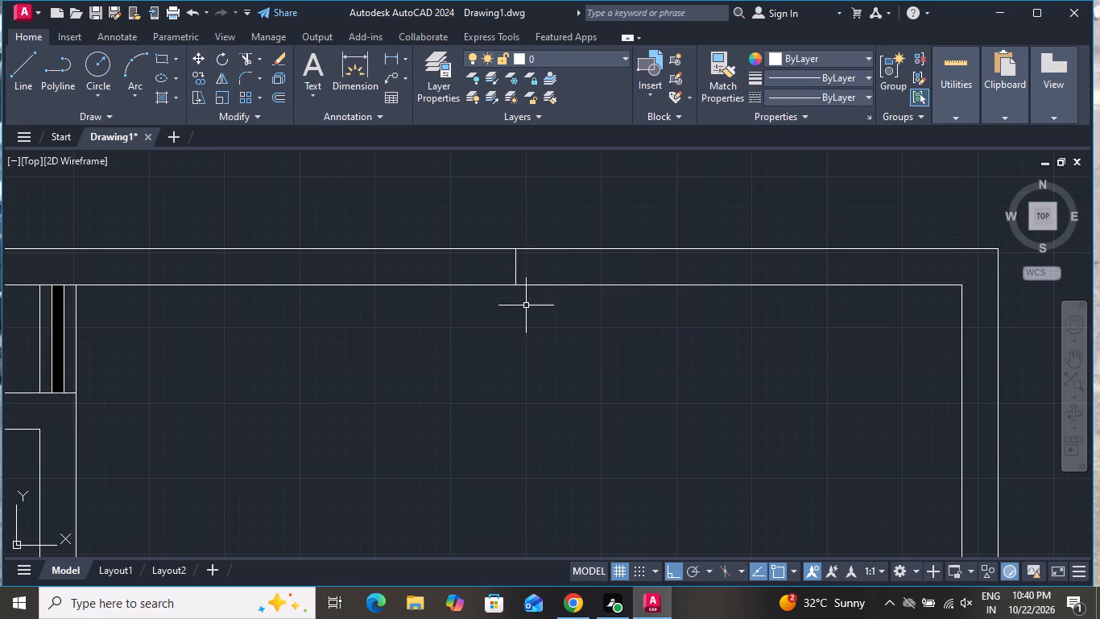
# Offset the line across the north wall 2' to the west and 2' to the east.
pyautogui.write('O')
pyautogui.press('space')
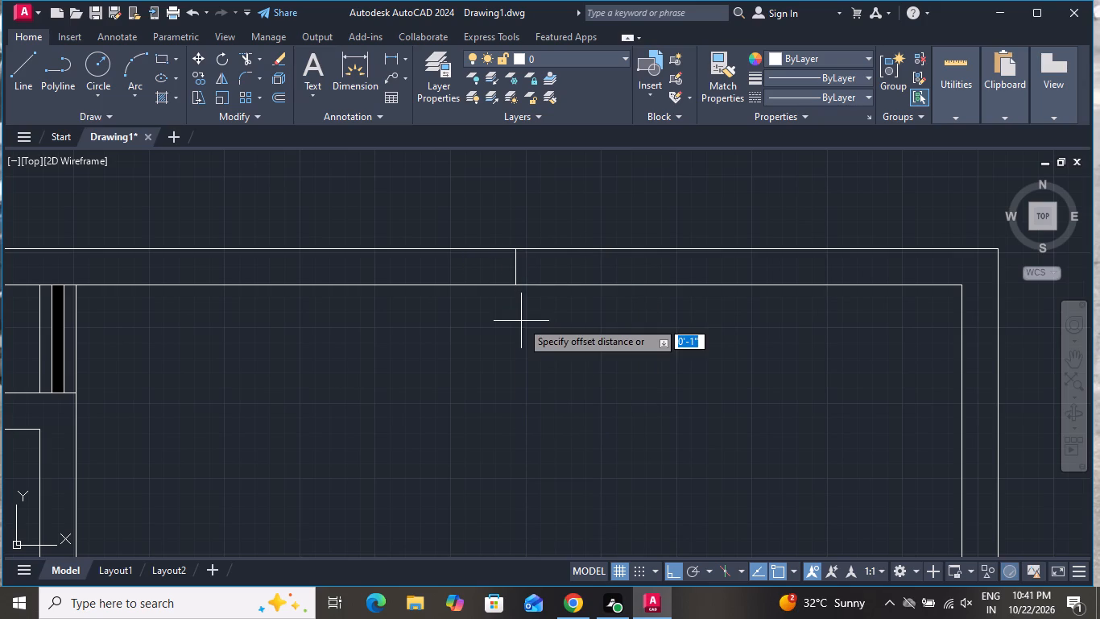
pyautogui.write("2'")
pyautogui.press('Return')
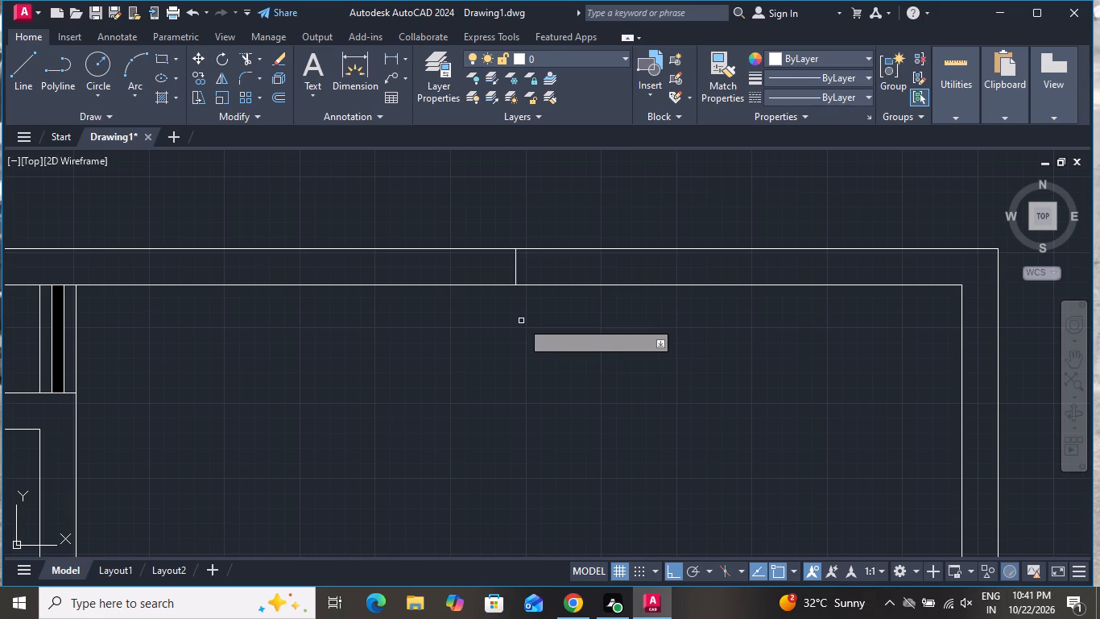
pyautogui.click(514, 269)
pyautogui.click(435, 270)
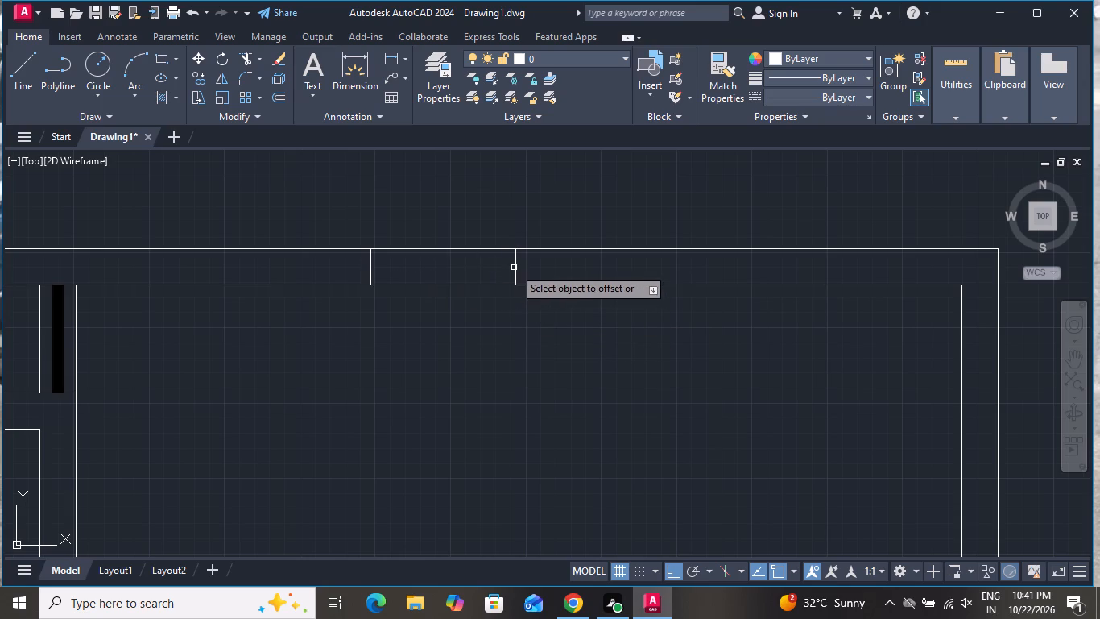
pyautogui.click(515, 268)
pyautogui.click(566, 260)
pyautogui.rightClick(558, 334)
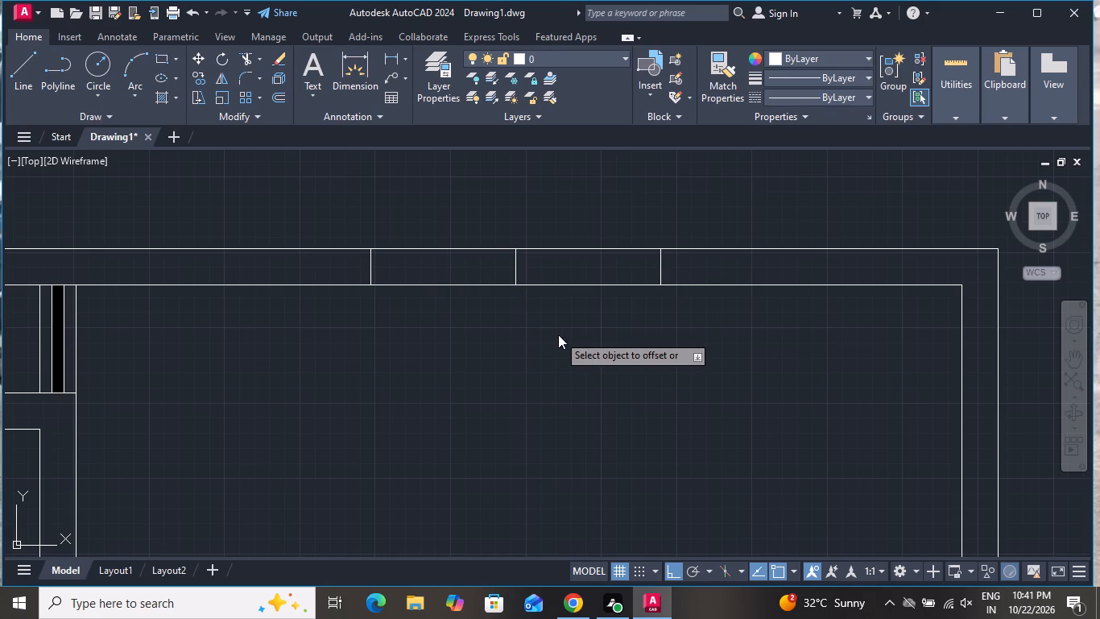
pyautogui.click(571, 359)
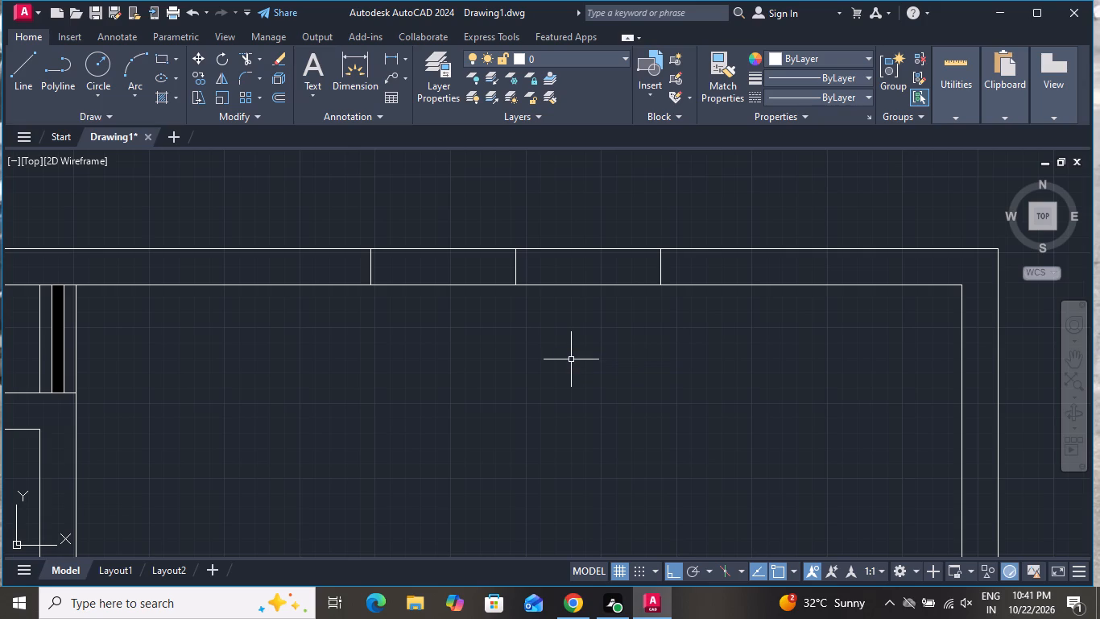
# Offset each of the north wall opening's two end lines 2" outward, away from its centre line.
pyautogui.press('o')
pyautogui.press('space')
pyautogui.press('2')
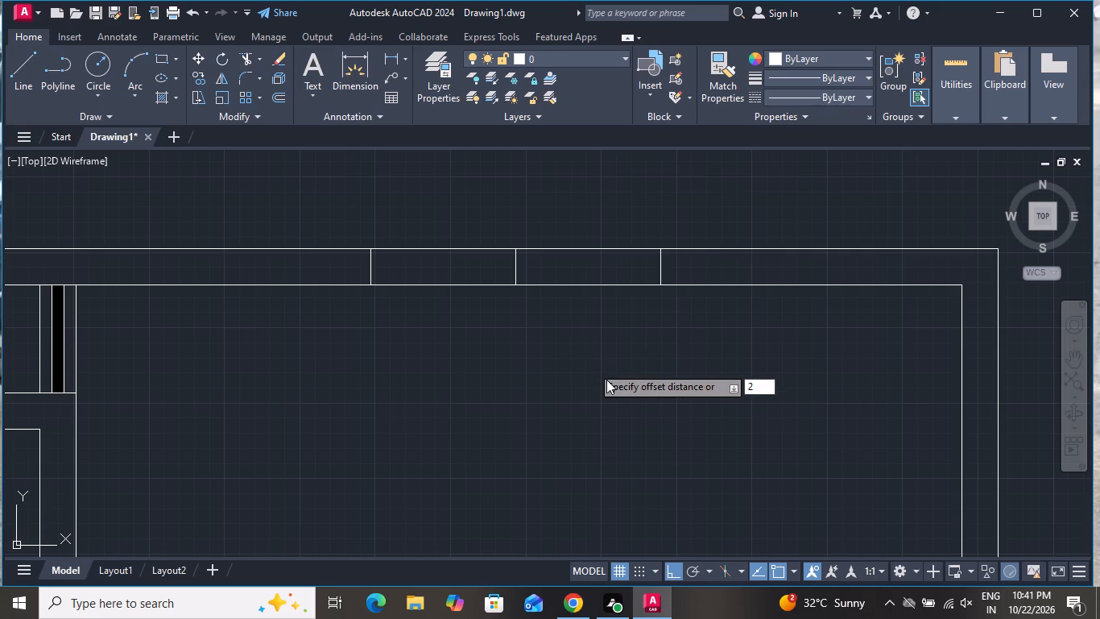
pyautogui.hotkey('shift', '"')
pyautogui.press('Return')
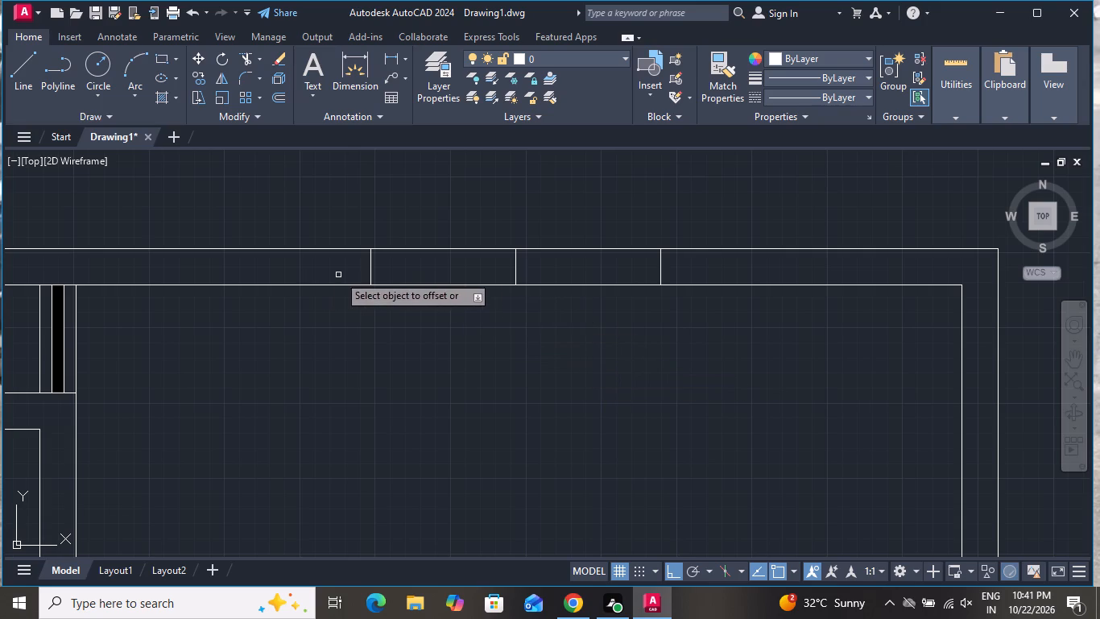
pyautogui.click(369, 264)
pyautogui.click(348, 264)
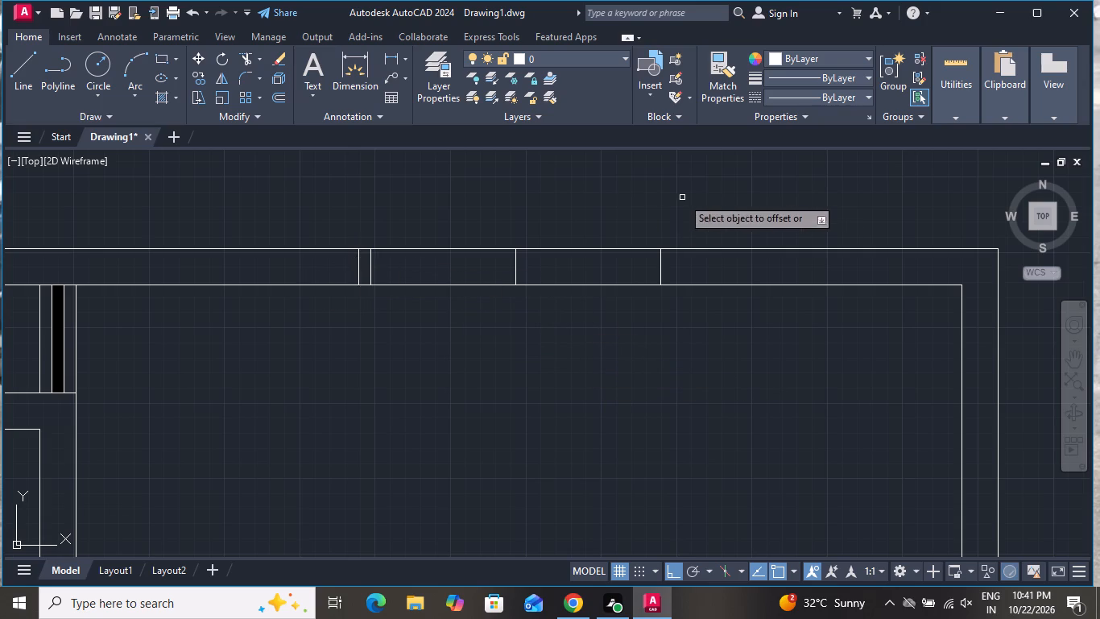
pyautogui.click(659, 274)
pyautogui.click(697, 260)
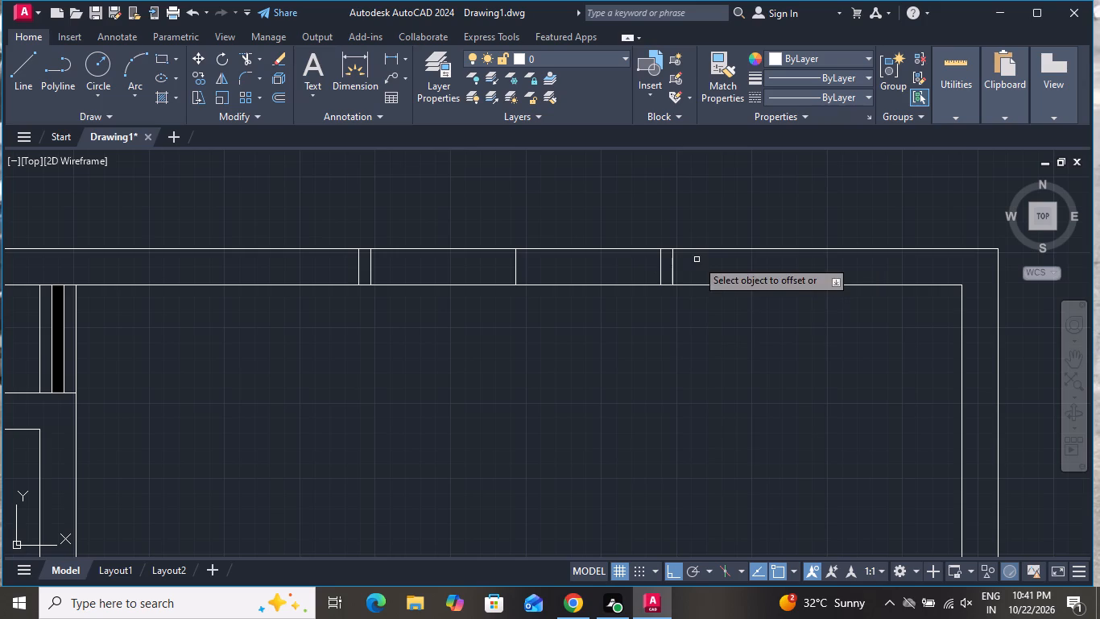
# Draw a horizontal line along the middle of the north wall's thickness, between the midpoints of the opening's two inner end lines.
pyautogui.rightClick(668, 348)
pyautogui.click(686, 380)
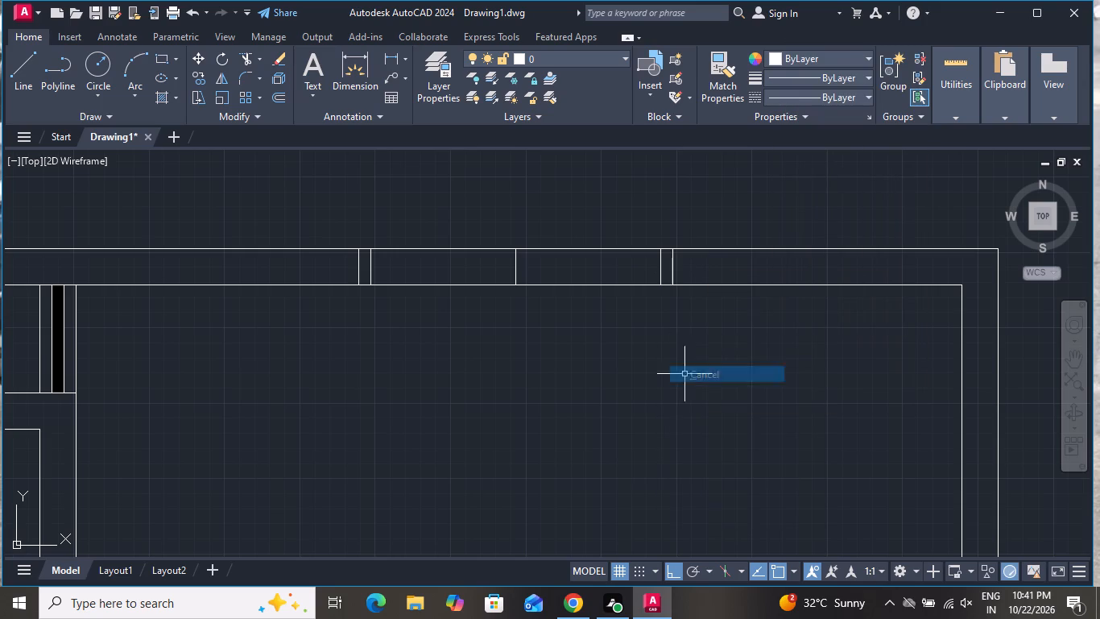
pyautogui.click(21, 74)
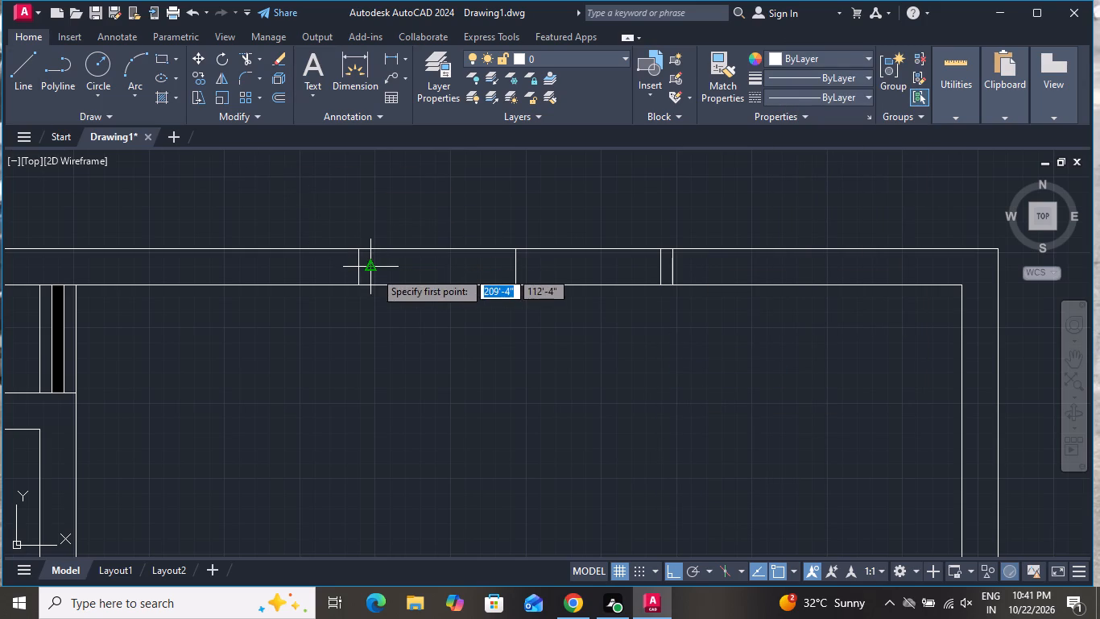
pyautogui.click(374, 270)
pyautogui.click(657, 270)
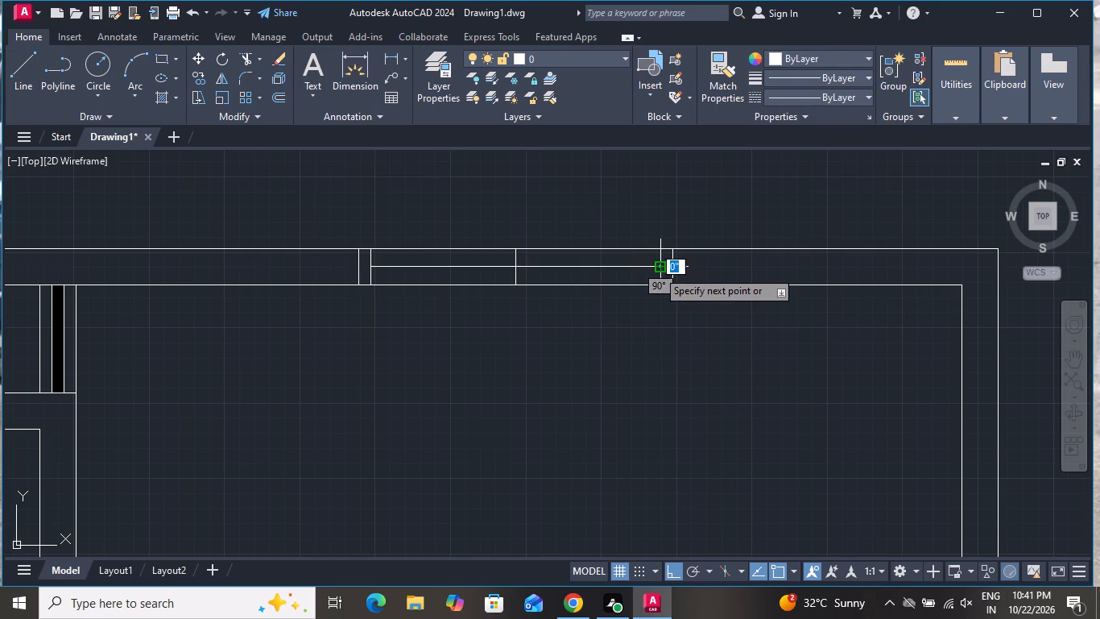
pyautogui.rightClick(653, 266)
pyautogui.click(679, 290)
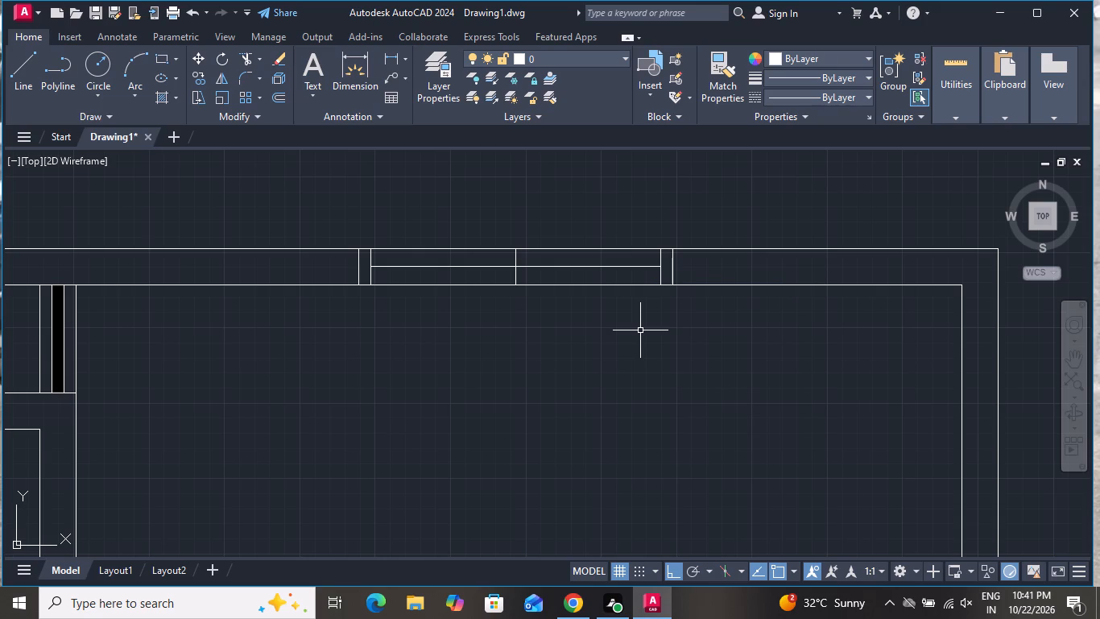
# Offset the horizontal line in the north wall opening 1" to the south and 1" to the north.
pyautogui.press('o')
pyautogui.press('space')
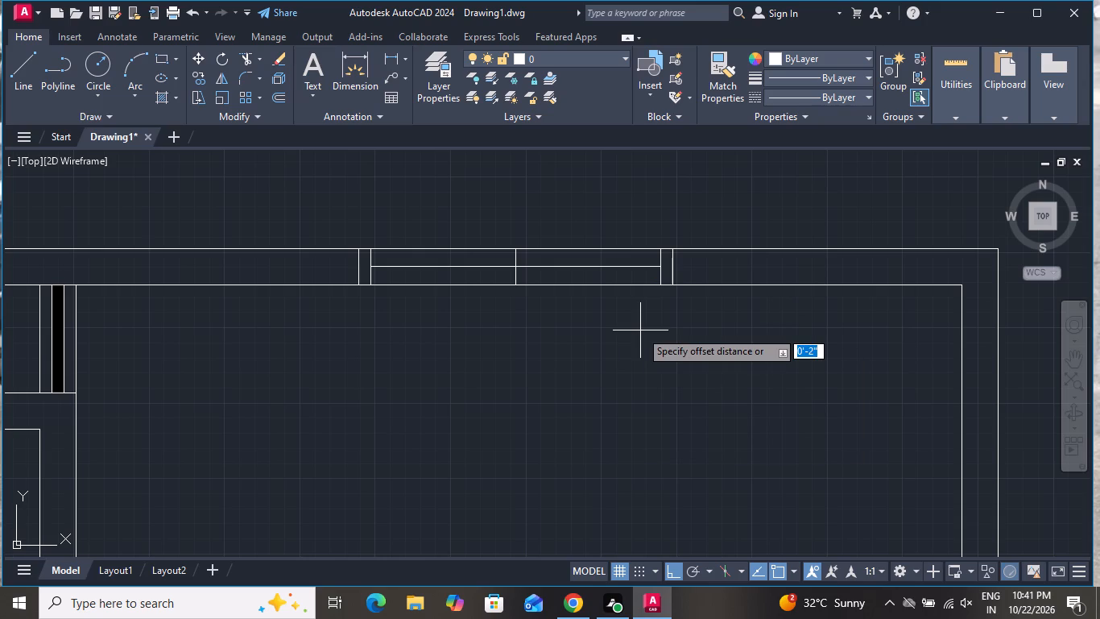
pyautogui.press('1')
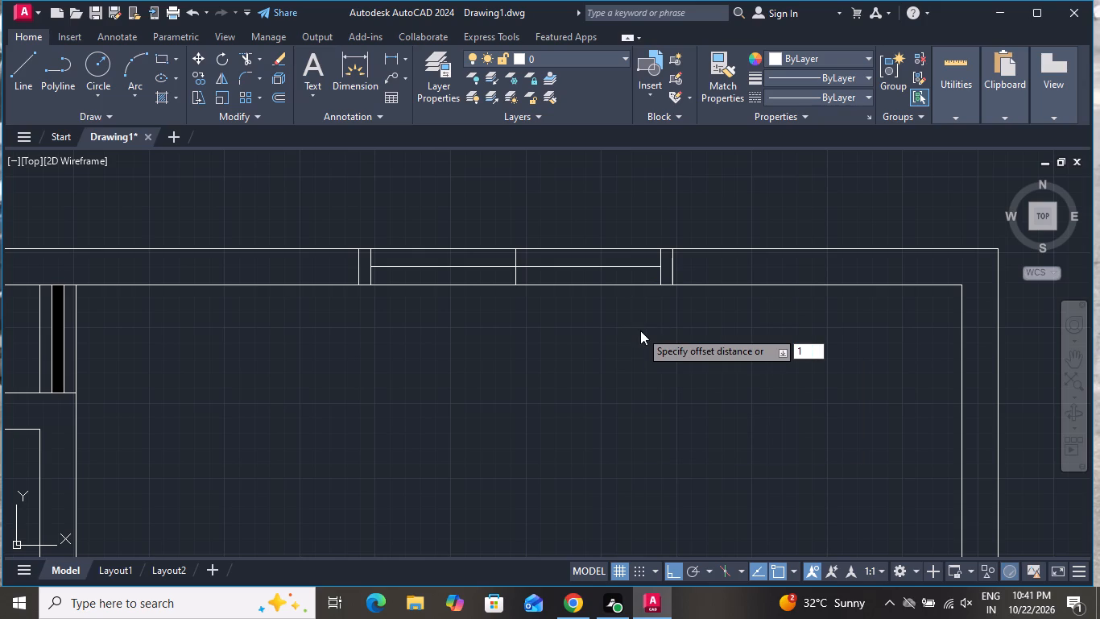
pyautogui.hotkey('shift', '"')
pyautogui.press('Return')
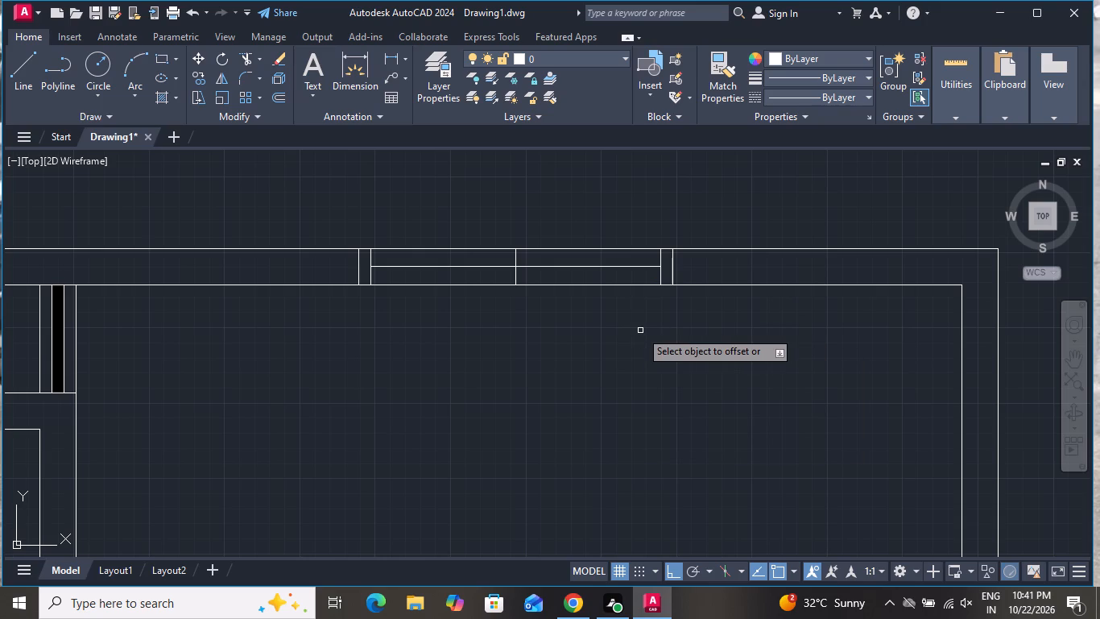
pyautogui.click(604, 269)
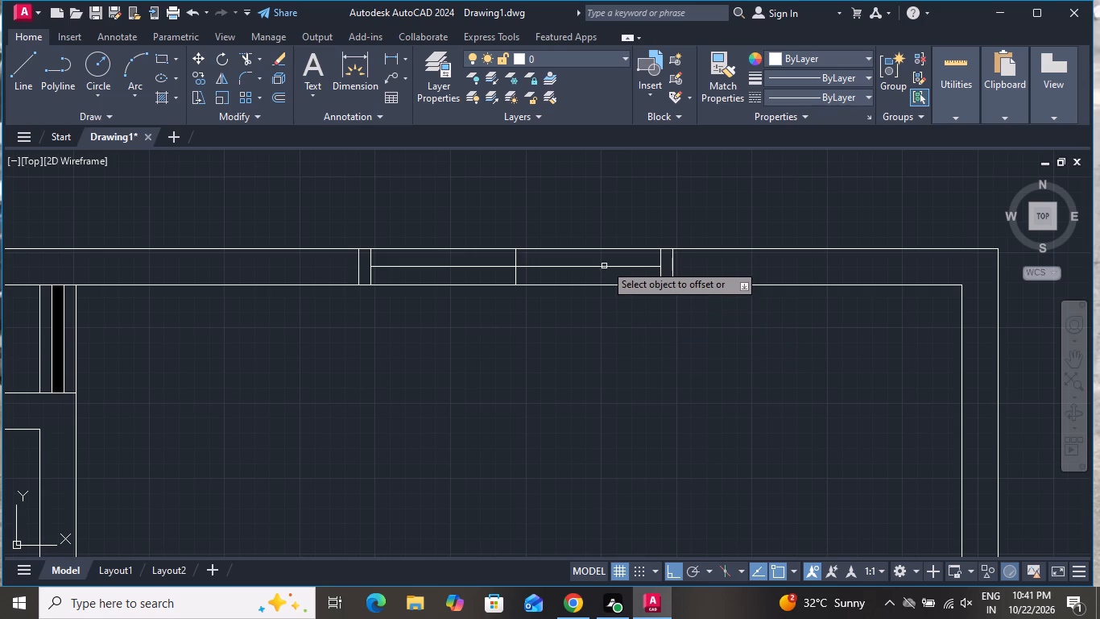
pyautogui.click(606, 264)
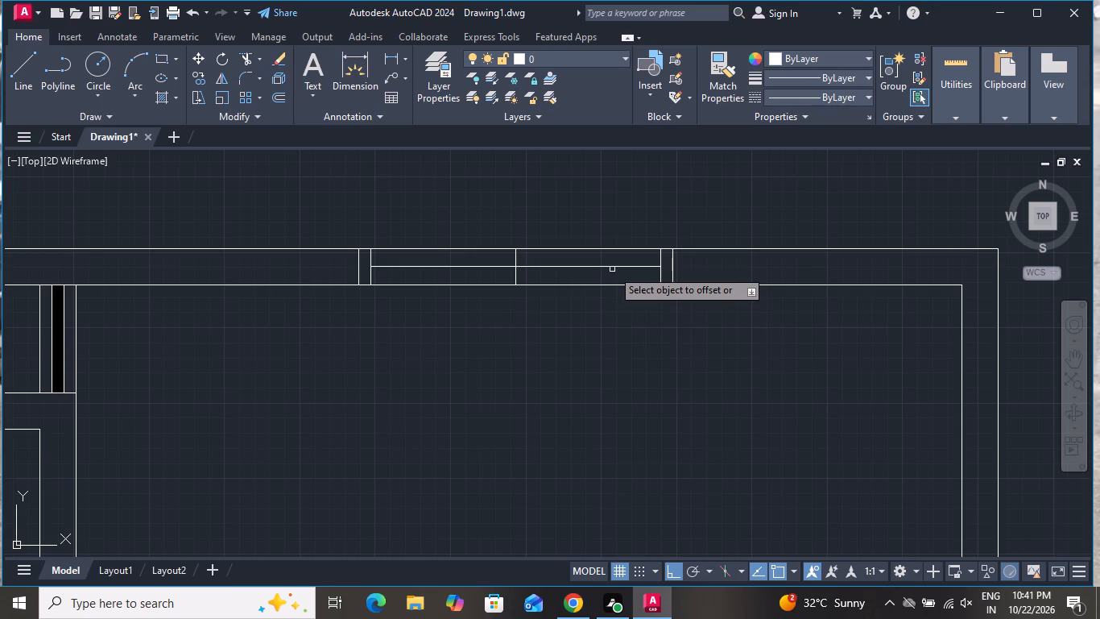
pyautogui.click(612, 268)
pyautogui.click(618, 281)
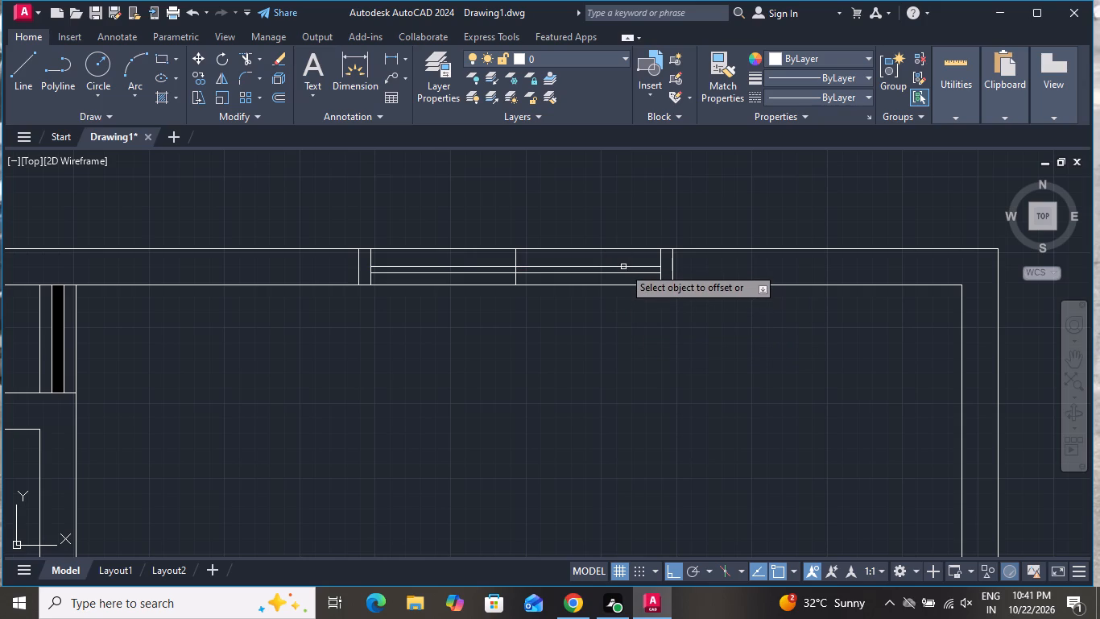
pyautogui.click(623, 267)
pyautogui.click(623, 260)
pyautogui.rightClick(610, 314)
pyautogui.rightClick(610, 314)
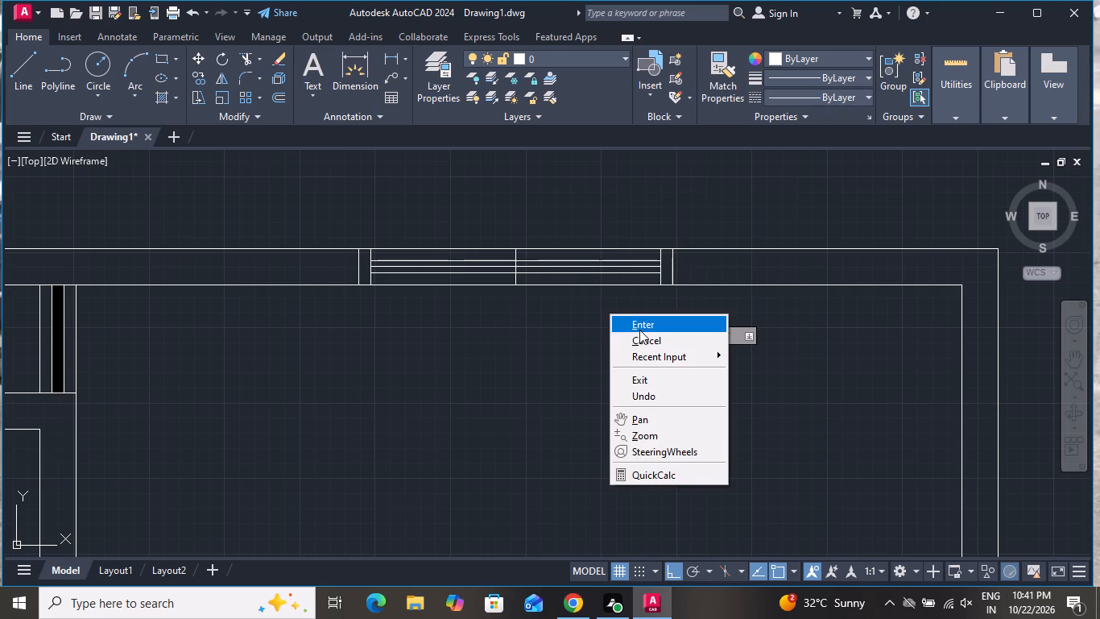
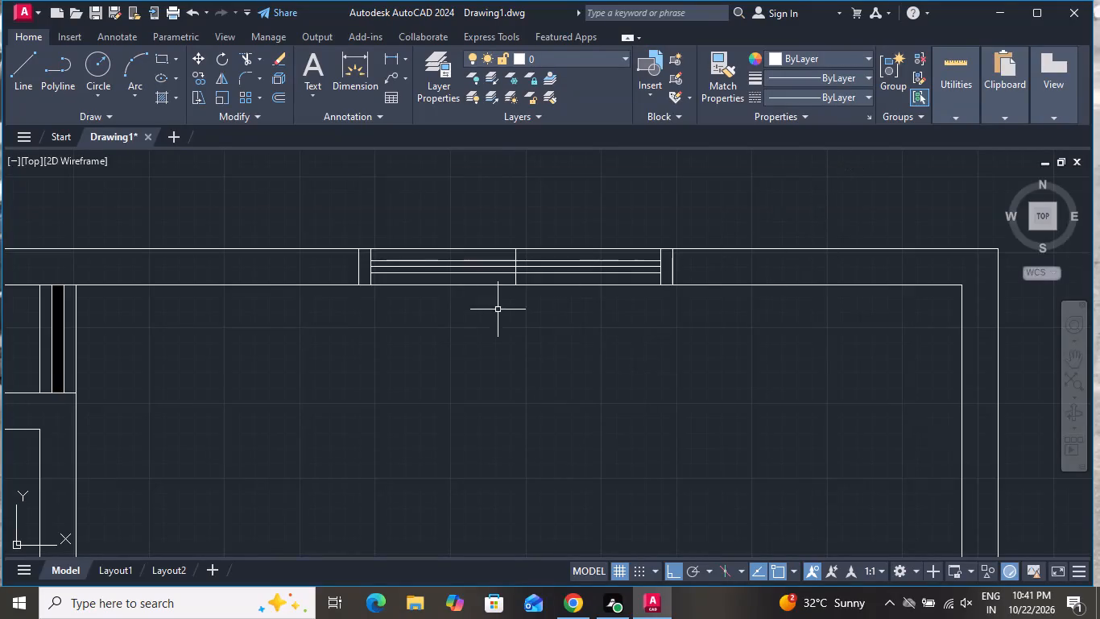
# Delete the vertical divider and the middle horizontal line inside the window in the unlabelled plan's top outer wall.
pyautogui.scroll(4, 517, 260)
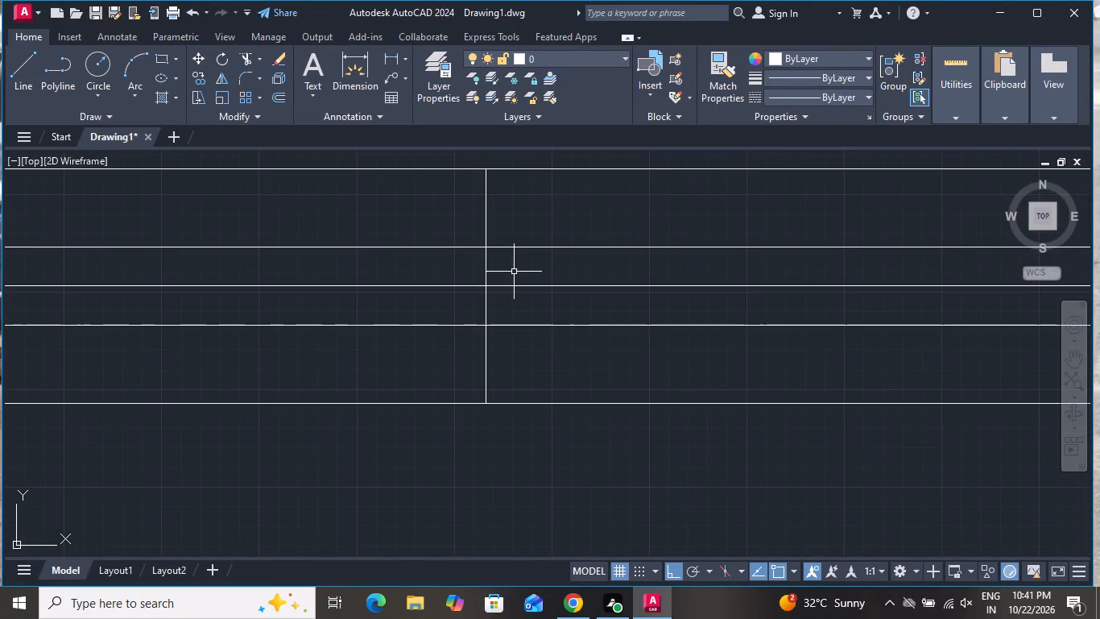
pyautogui.click(514, 274)
pyautogui.click(473, 293)
pyautogui.press('Delete')
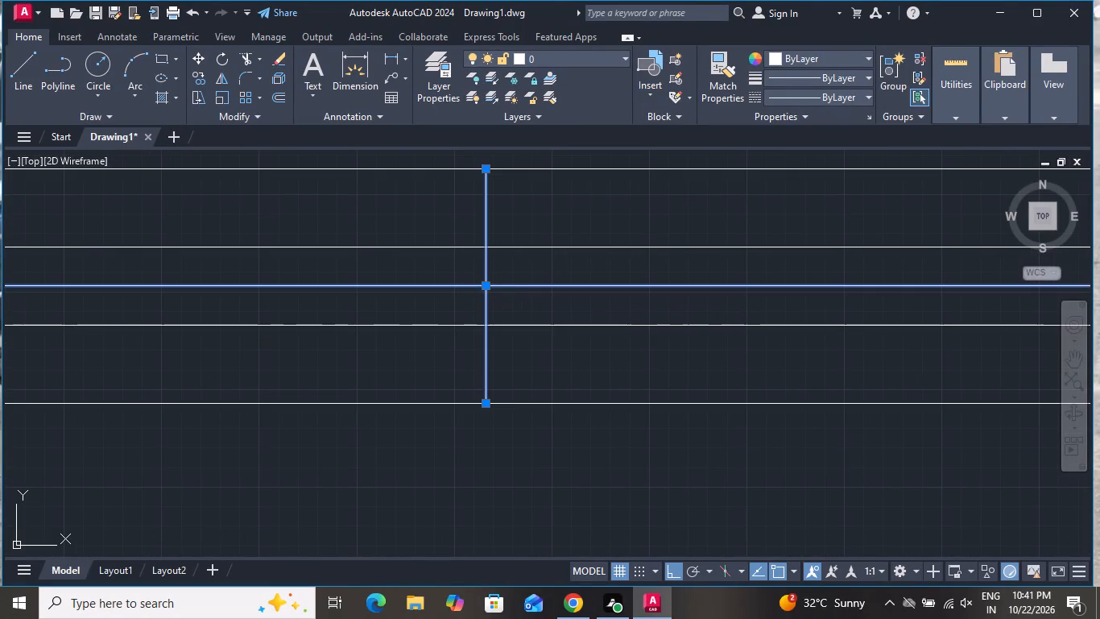
# Offset the lower line of the wall beneath the upper rooms 10' downward, using the Through option.
pyautogui.scroll(-4, 473, 294)
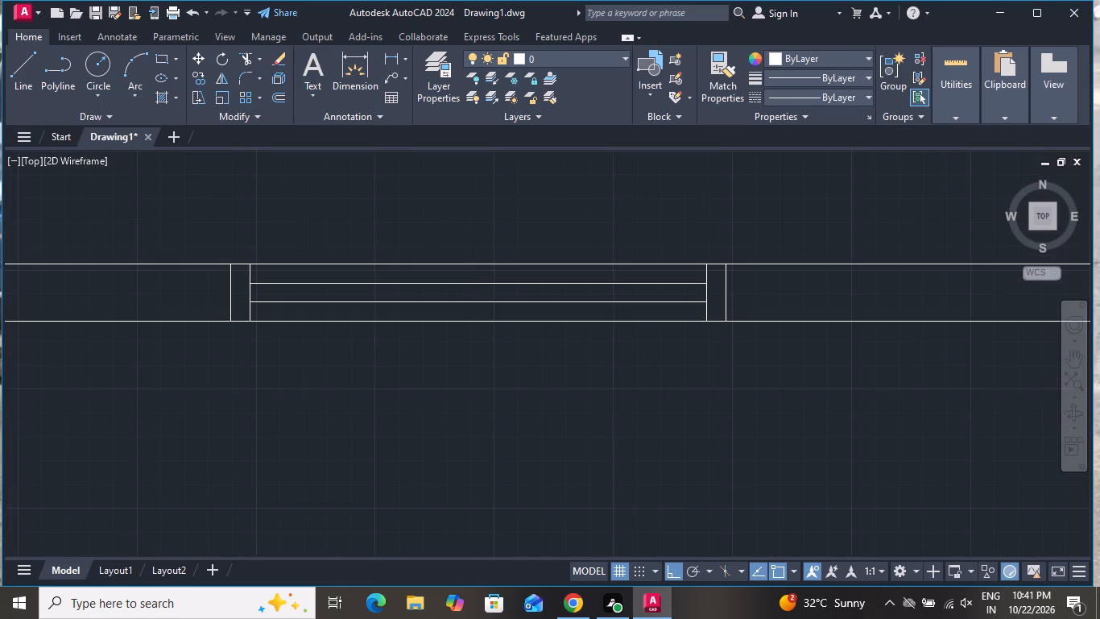
pyautogui.scroll(-1, 505, 362)
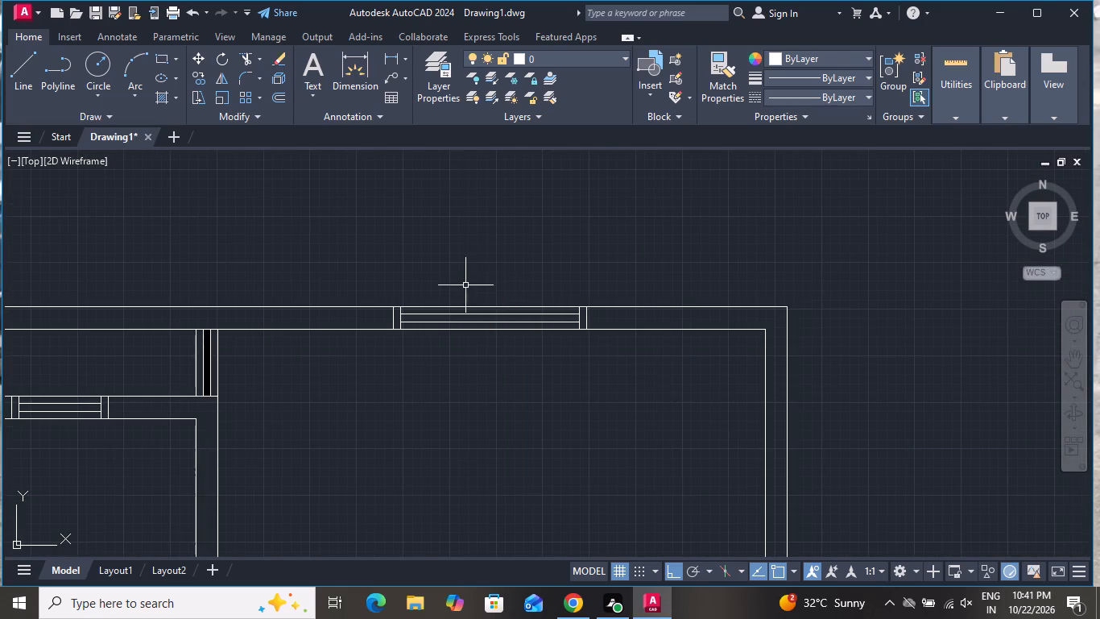
pyautogui.scroll(-5, 465, 287)
pyautogui.scroll(2, 471, 297)
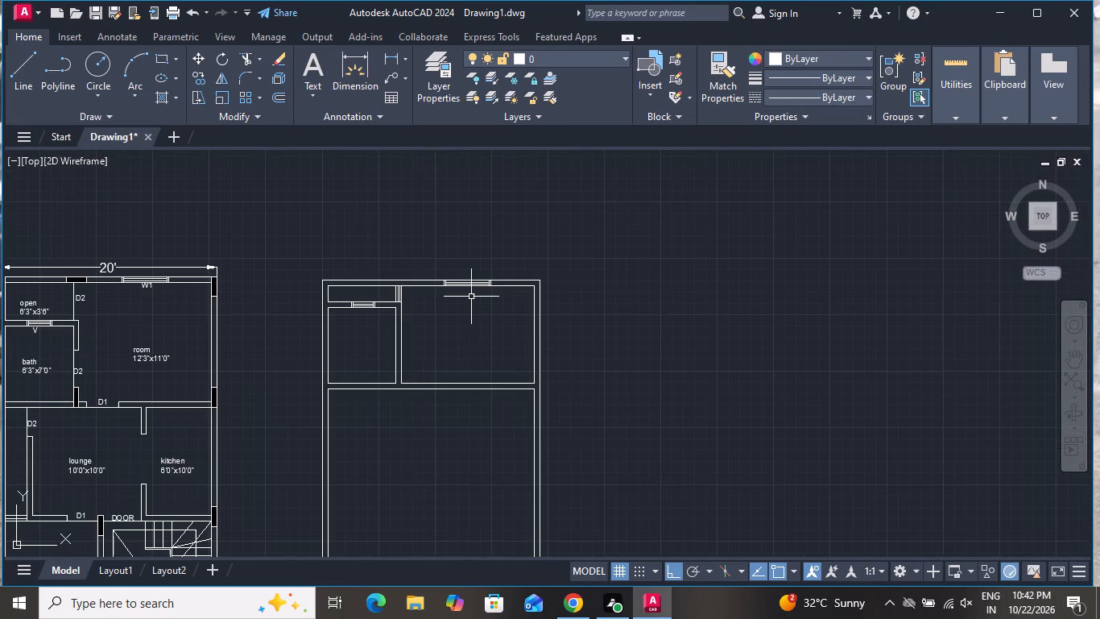
pyautogui.press('o')
pyautogui.press('space')
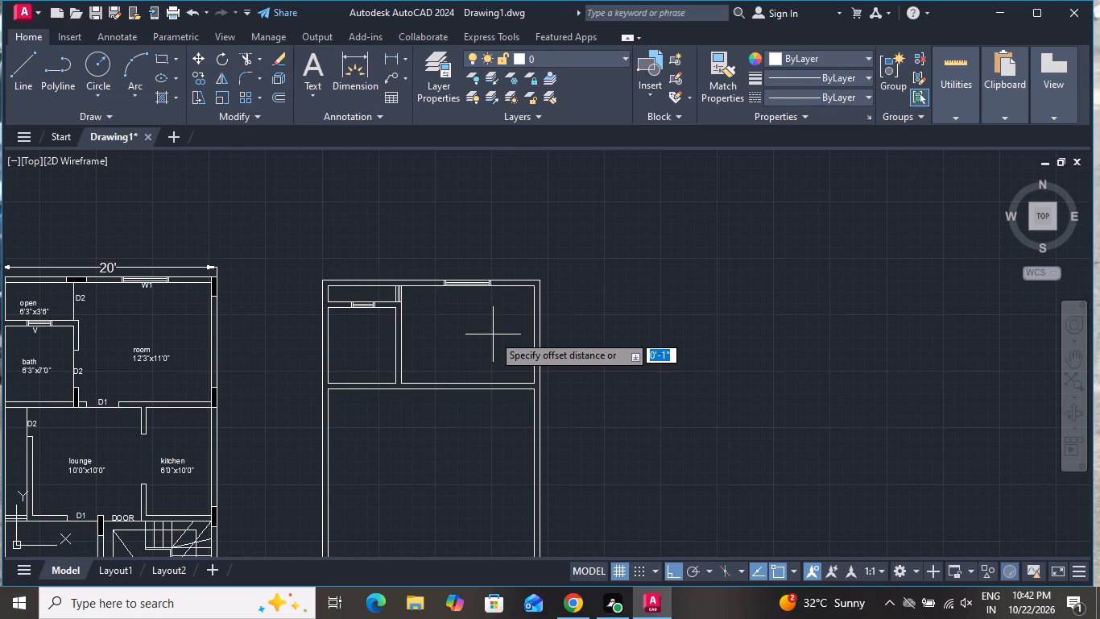
pyautogui.write('T')
pyautogui.press('space')
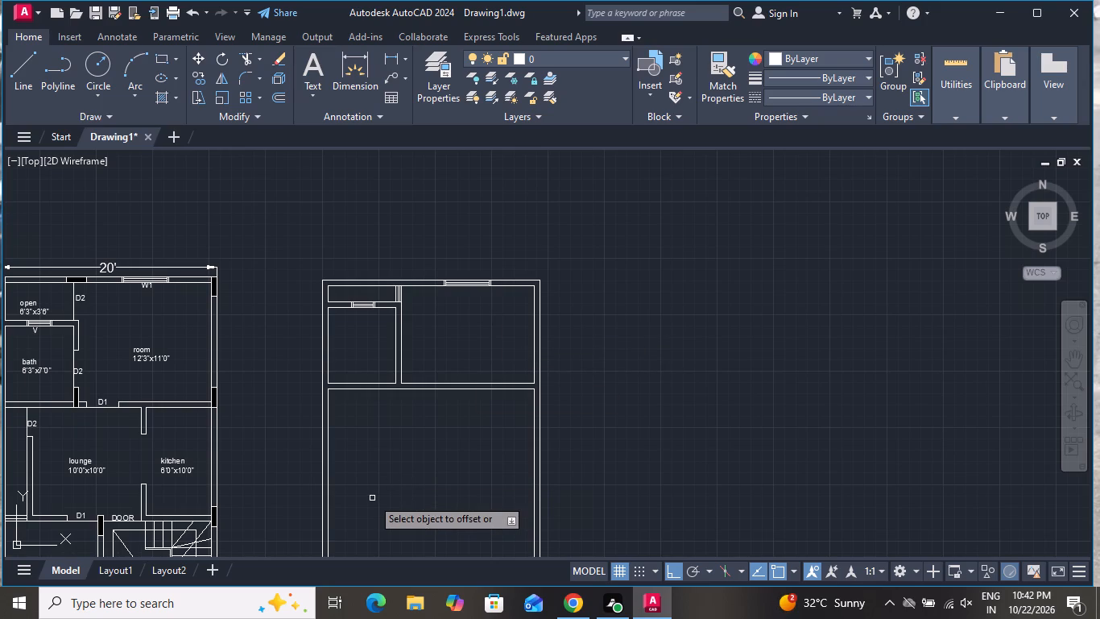
pyautogui.click(498, 389)
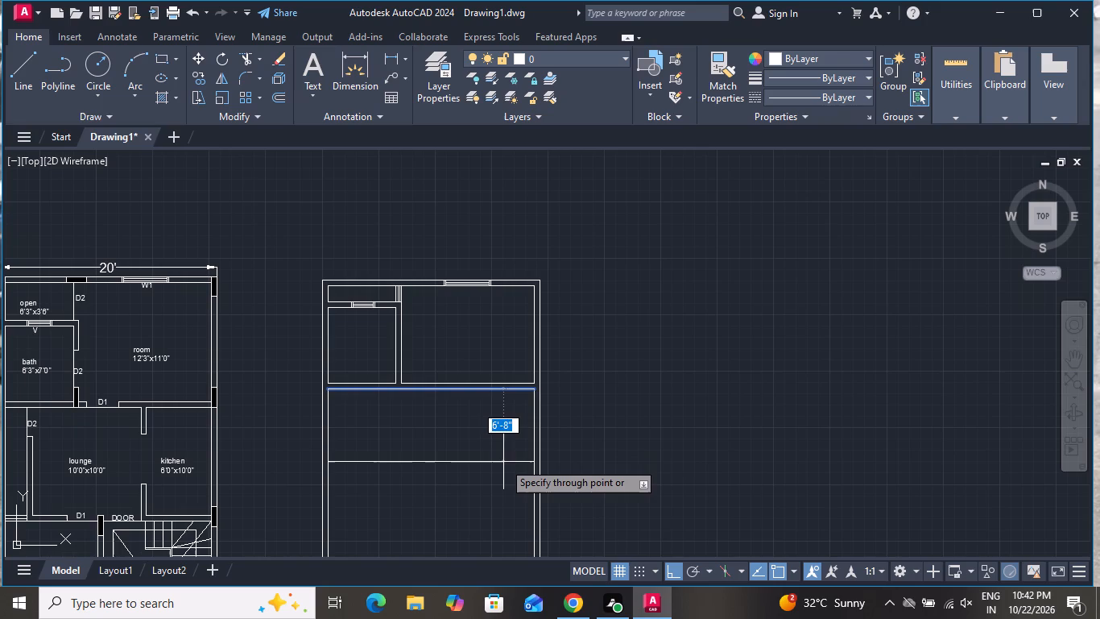
pyautogui.write('10')
pyautogui.press("'")
pyautogui.press('Return')
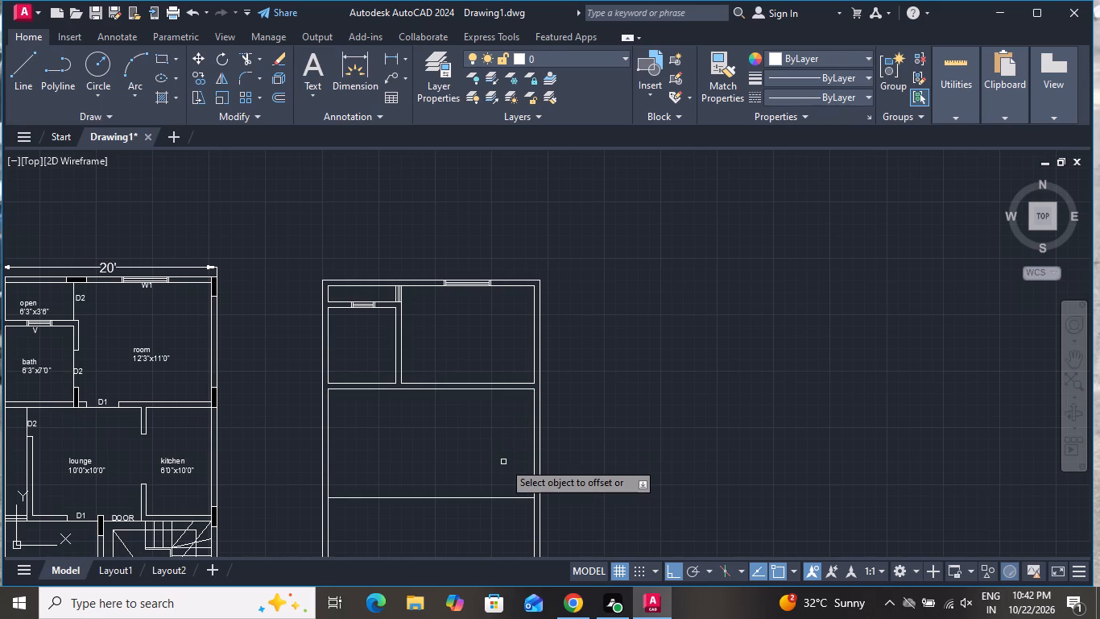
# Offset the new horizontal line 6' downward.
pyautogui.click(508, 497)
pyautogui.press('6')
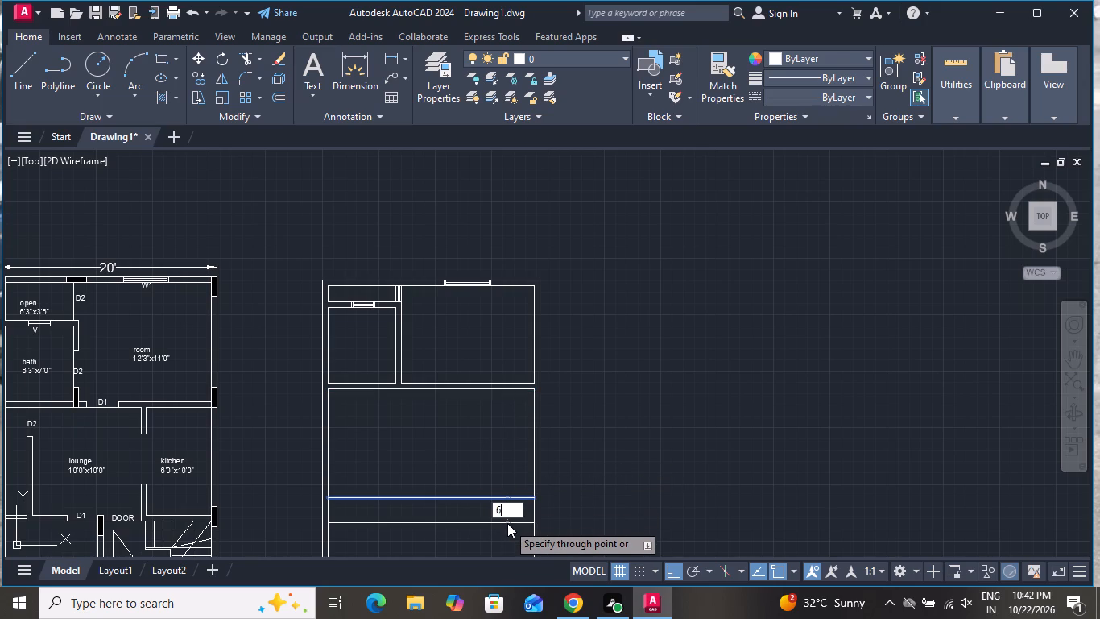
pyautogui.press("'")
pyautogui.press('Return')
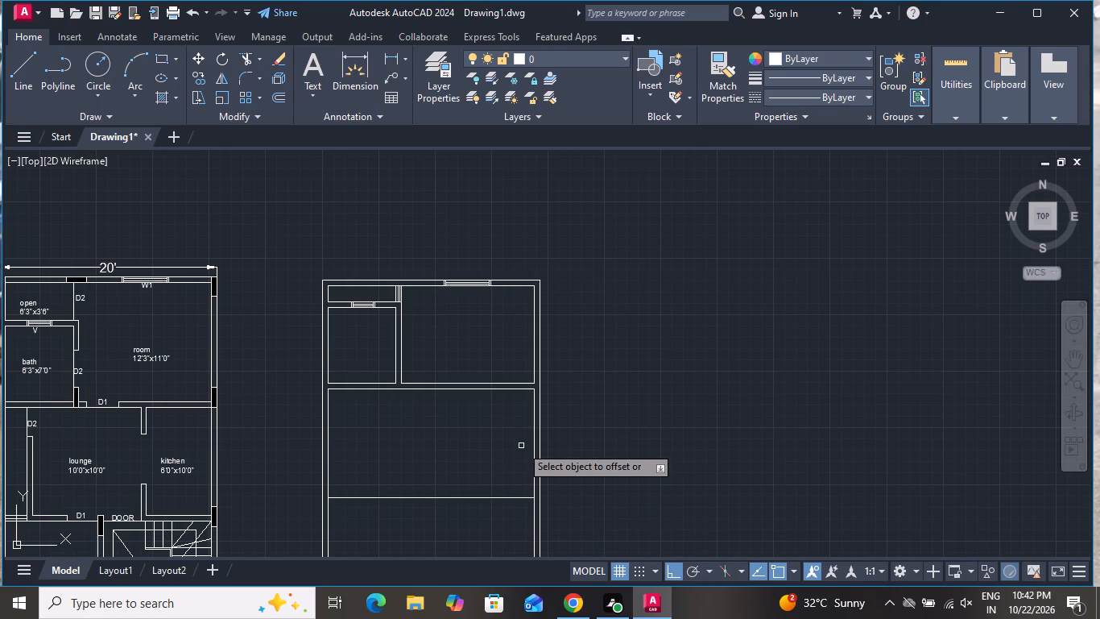
# Offset the horizontal line 10' below the upper rooms' wall another 6" downward to form the wall thickness.
pyautogui.click(491, 496)
pyautogui.press('6')
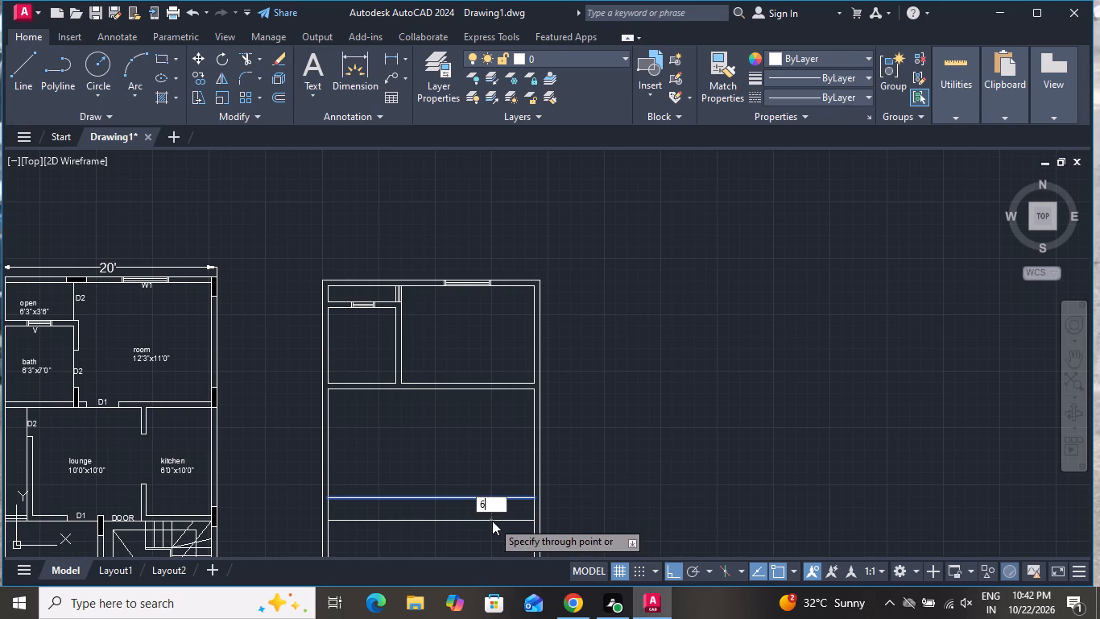
pyautogui.hotkey('shift', '"')
pyautogui.press('Return')
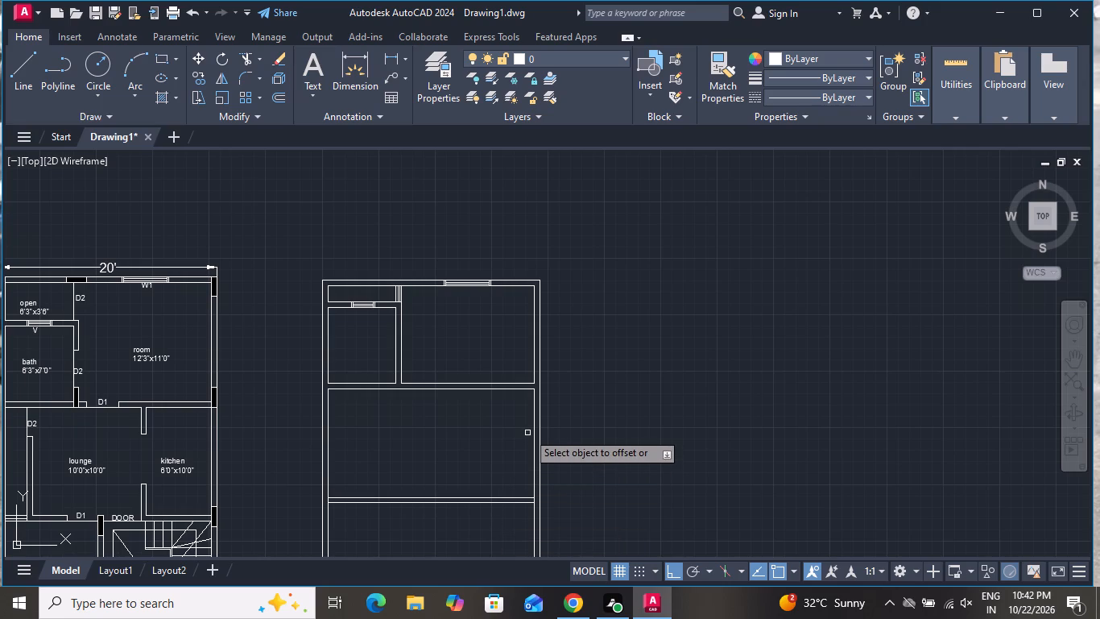
# Offset the right outer wall's inner line 6' inward for the kitchen width, and offset that line 6" further left as wall thickness.
pyautogui.click(536, 422)
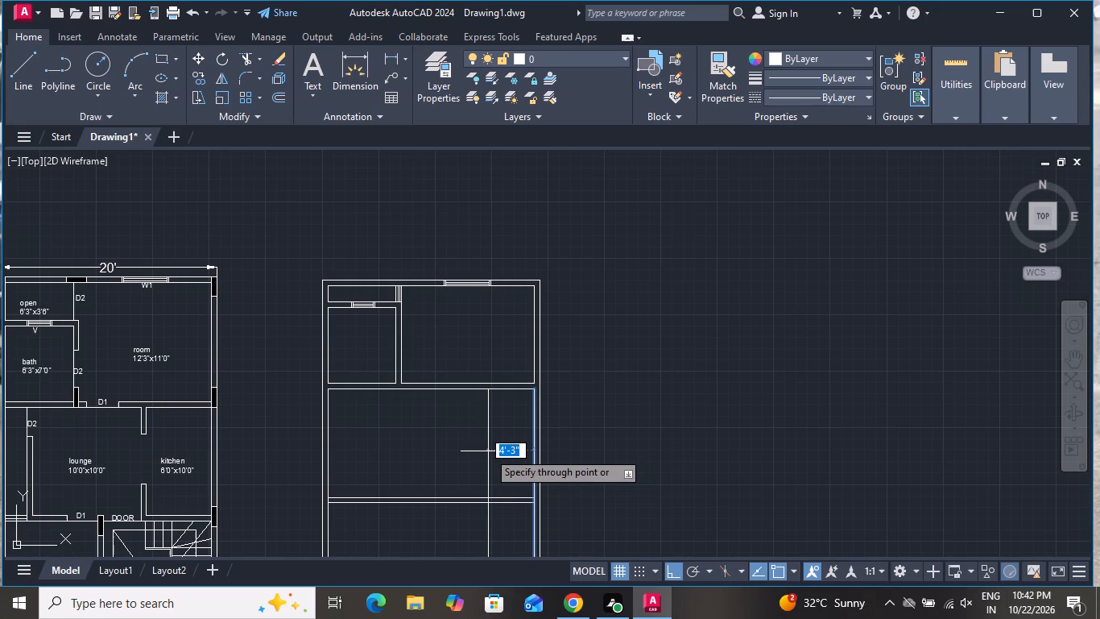
pyautogui.write("6'")
pyautogui.press('Return')
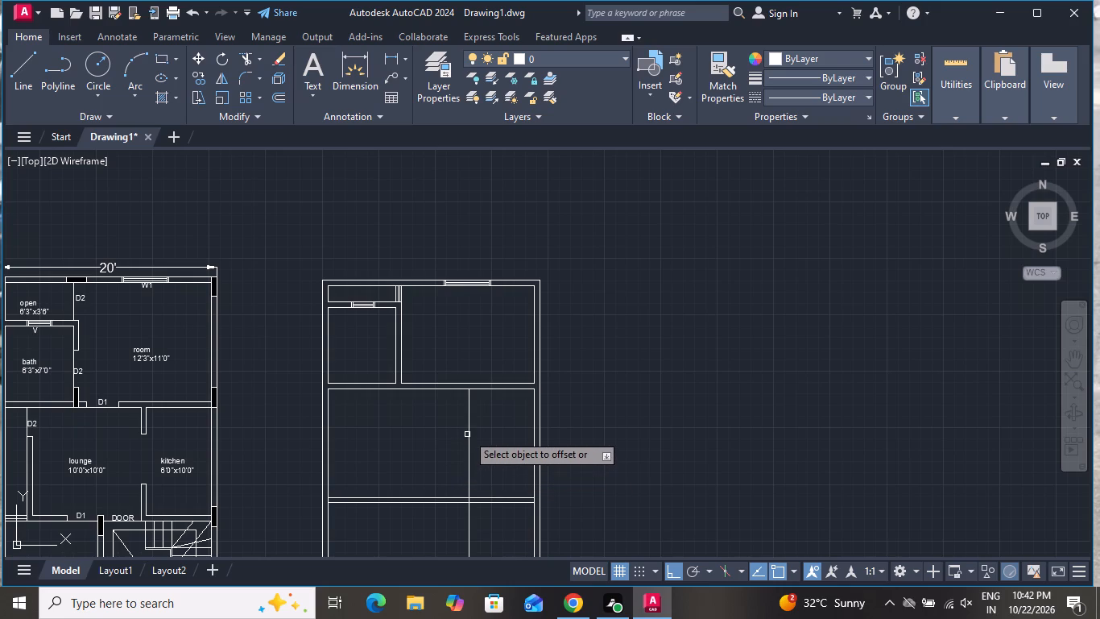
pyautogui.click(467, 430)
pyautogui.press('6')
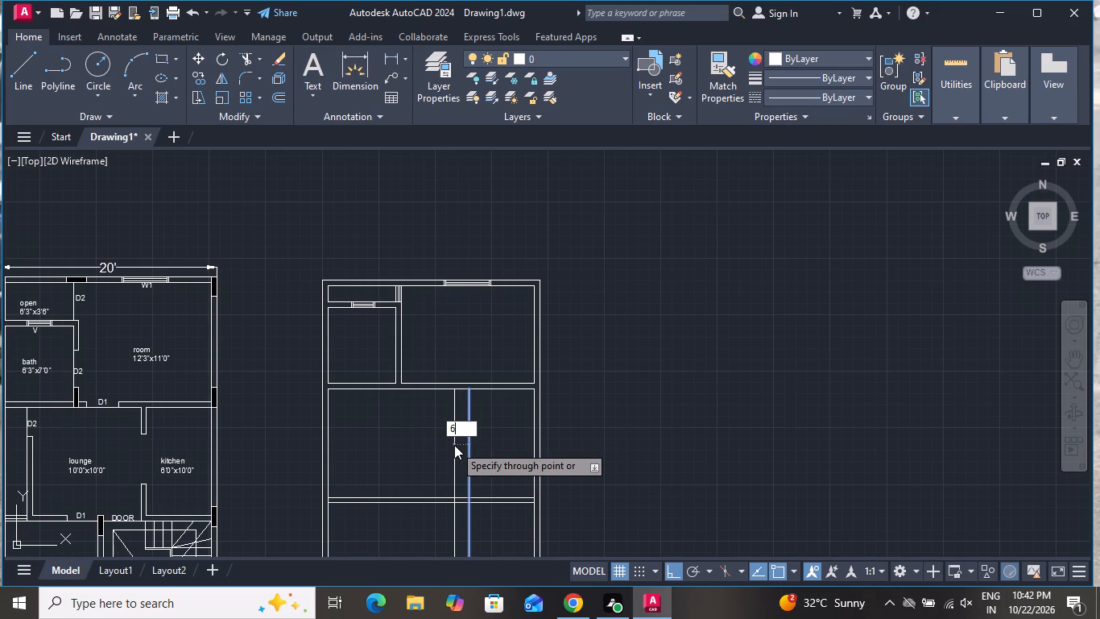
pyautogui.hotkey('shift', '"')
pyautogui.press('Return')
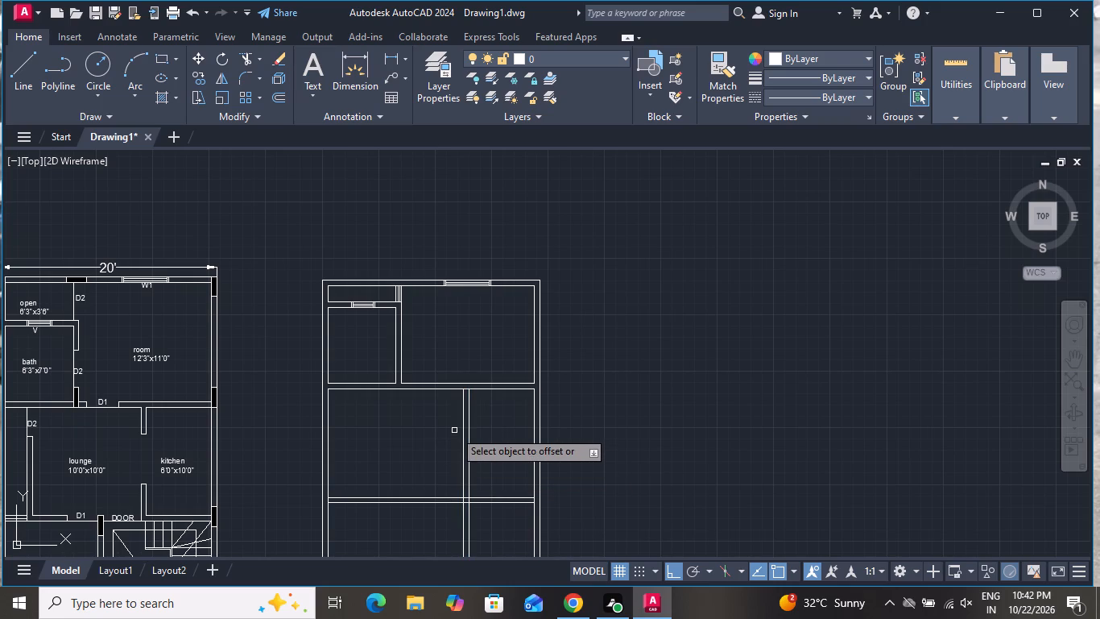
# Offset the kitchen partition's left line 10' left for the lounge width, add a 6" offset beyond it, and end the Offset command.
pyautogui.click(463, 435)
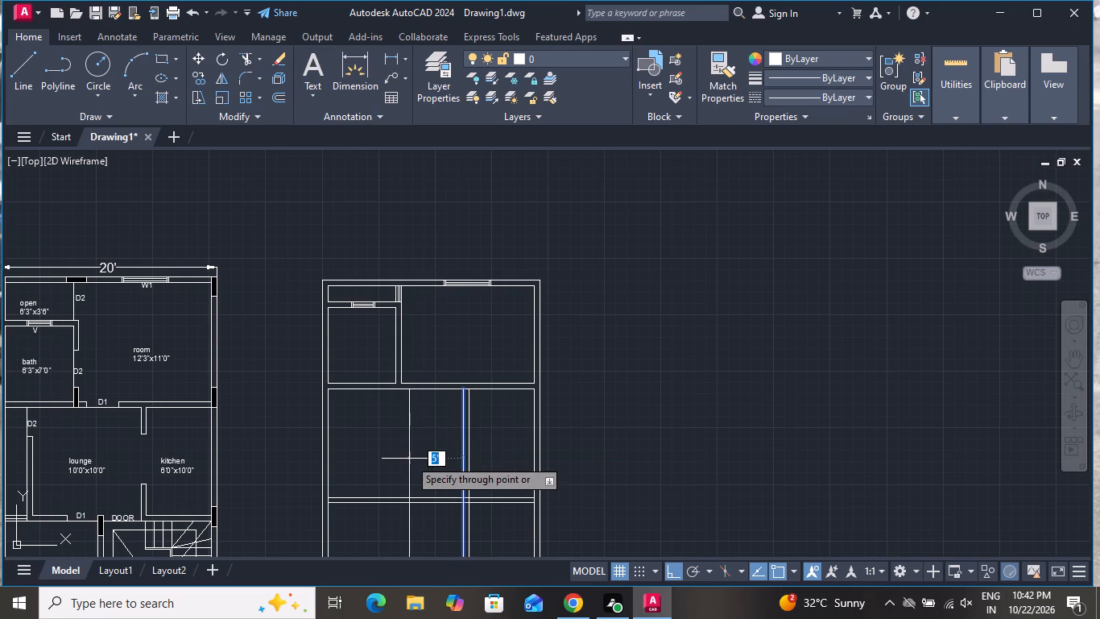
pyautogui.press('1')
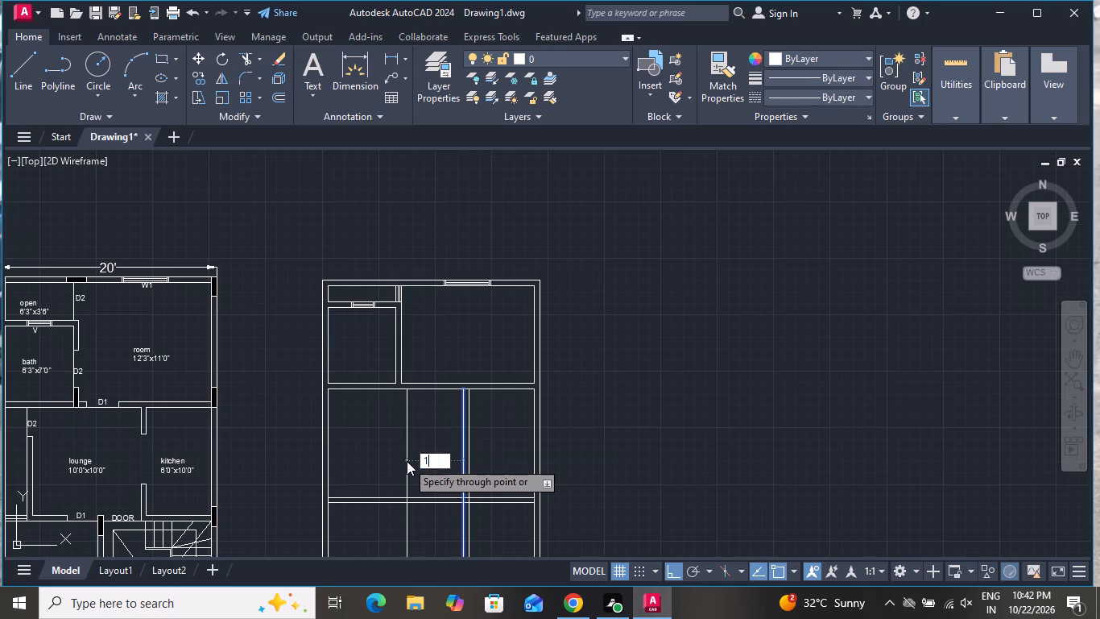
pyautogui.press('0')
pyautogui.press("'")
pyautogui.press('Return')
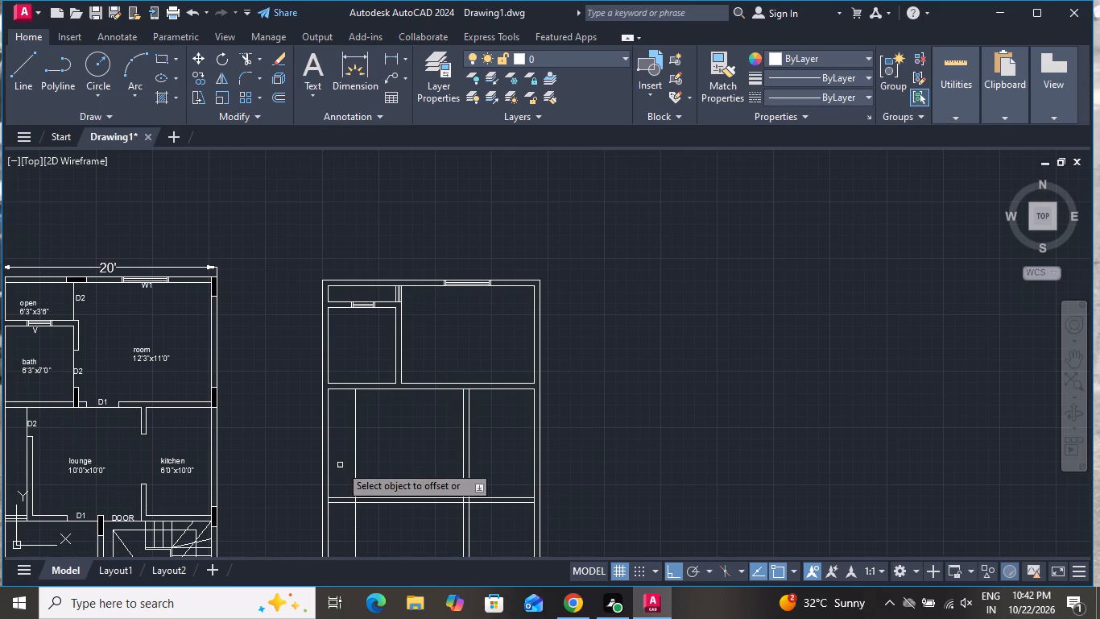
pyautogui.click(353, 441)
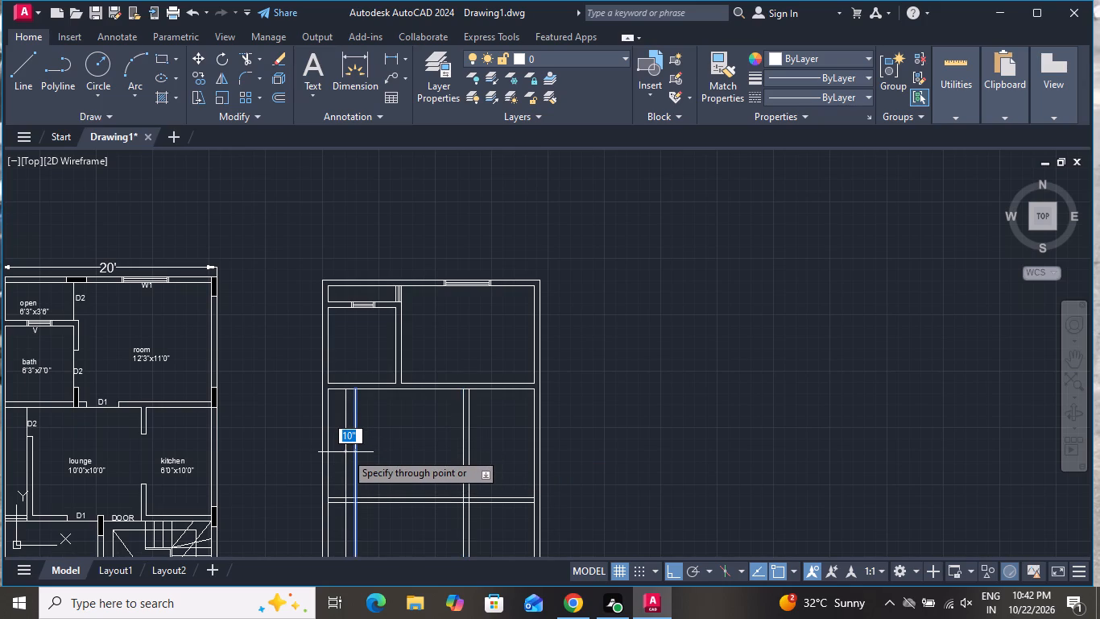
pyautogui.press('6')
pyautogui.hotkey('shift', '"')
pyautogui.press('Return')
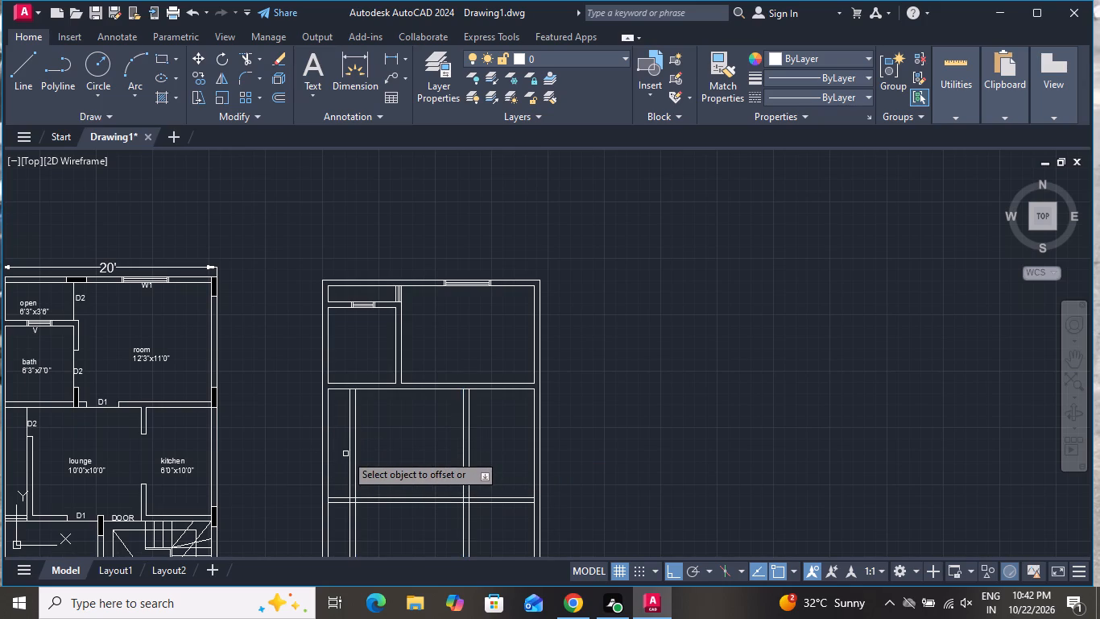
pyautogui.scroll(-1, 381, 423)
pyautogui.rightClick(396, 444)
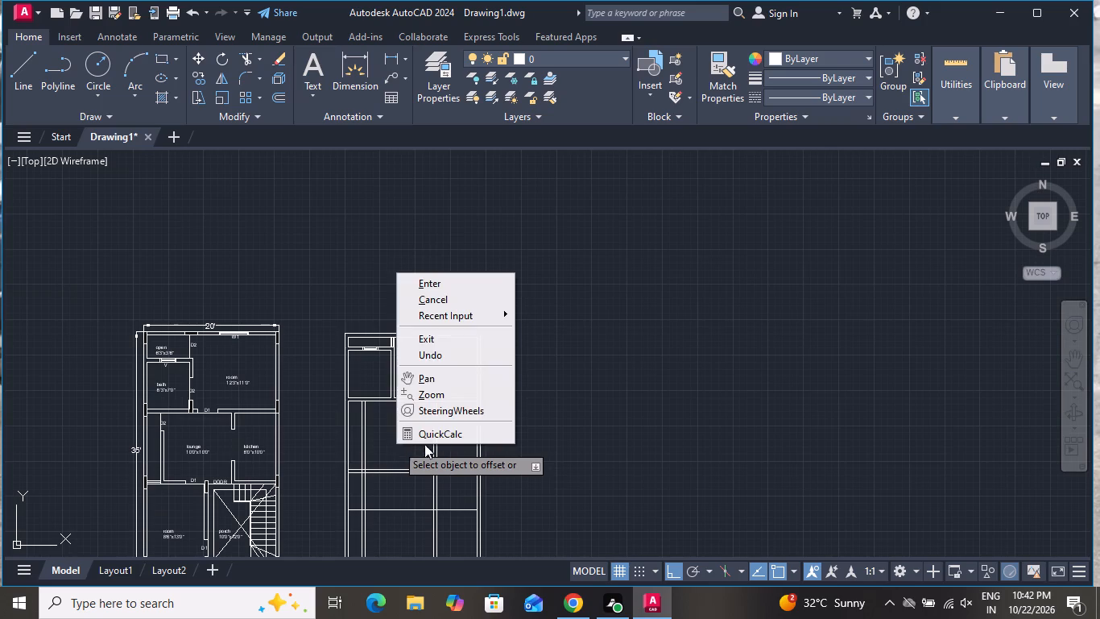
pyautogui.click(446, 304)
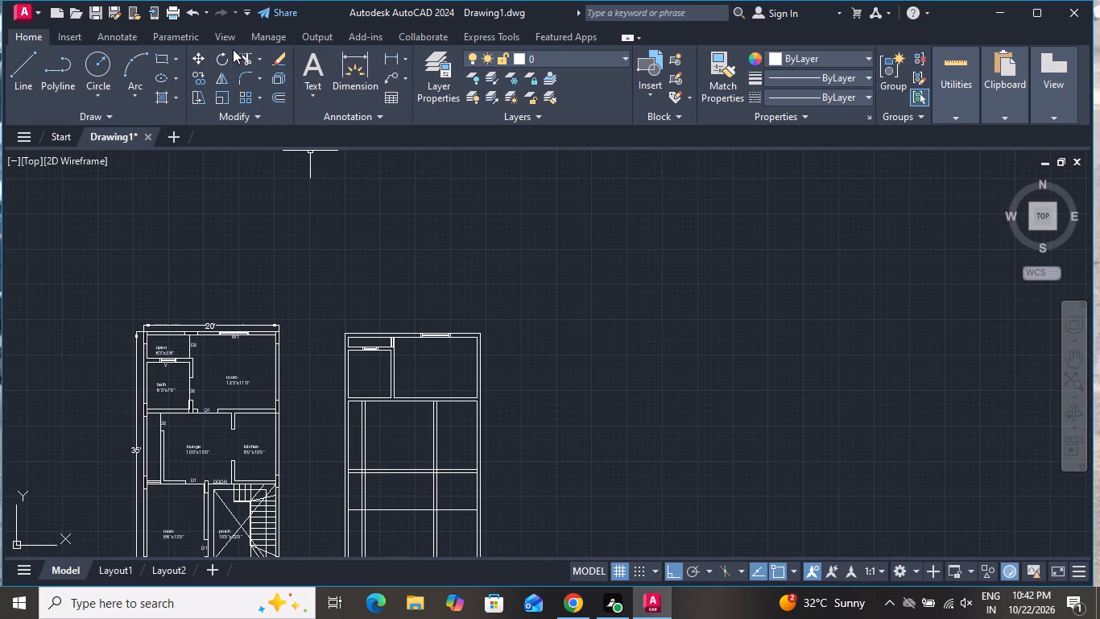
# Trim the partition lines below the lowest new horizontal line with a fence across them.
pyautogui.click(247, 52)
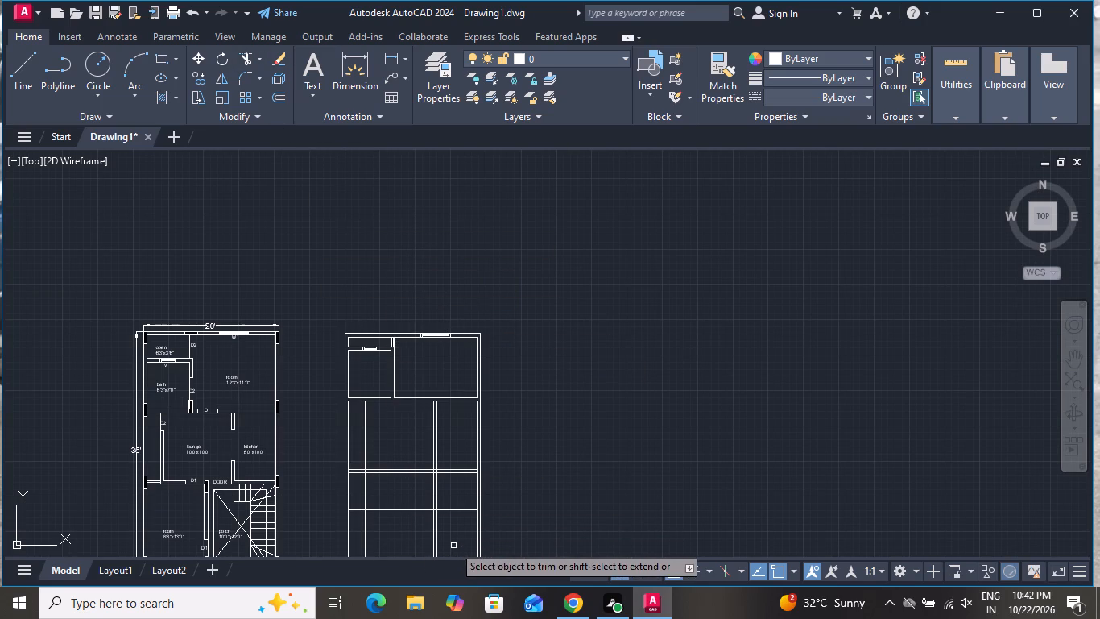
pyautogui.click(447, 533)
pyautogui.click(353, 542)
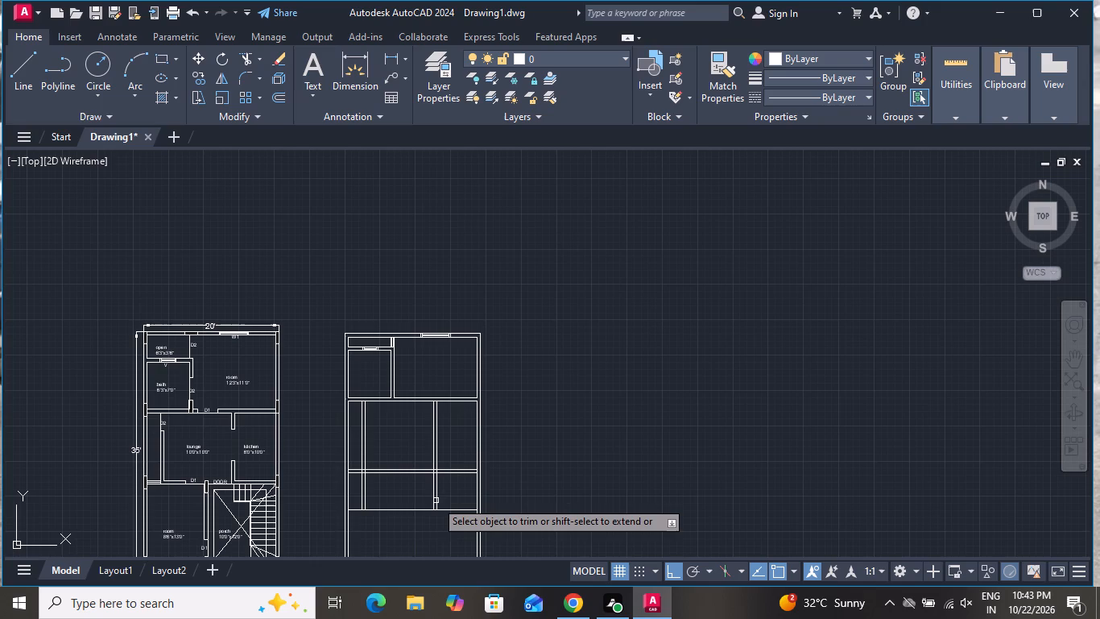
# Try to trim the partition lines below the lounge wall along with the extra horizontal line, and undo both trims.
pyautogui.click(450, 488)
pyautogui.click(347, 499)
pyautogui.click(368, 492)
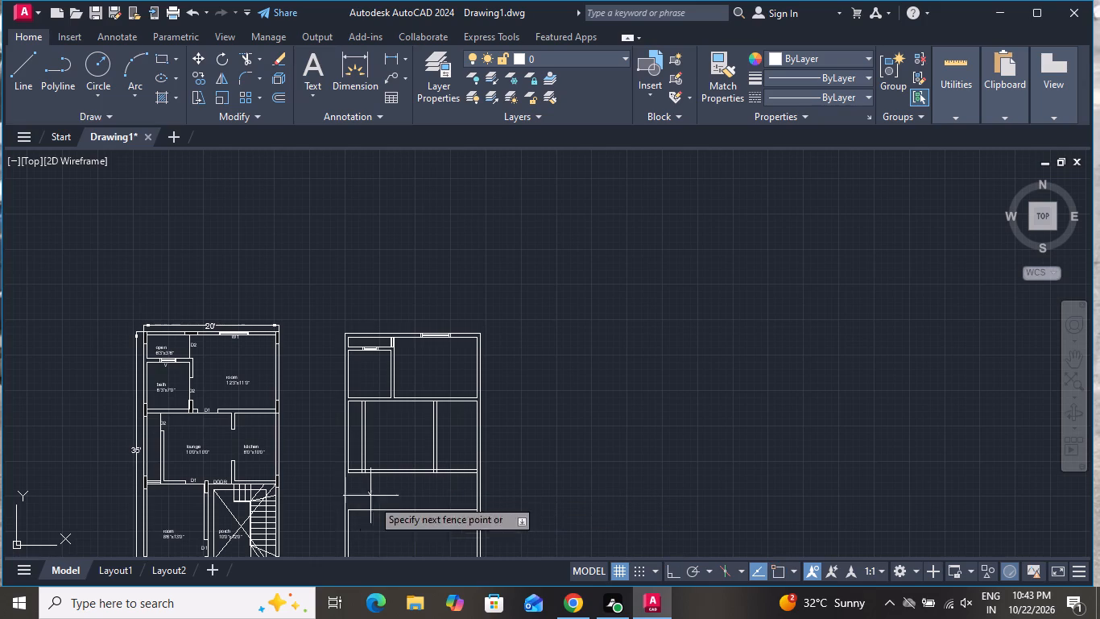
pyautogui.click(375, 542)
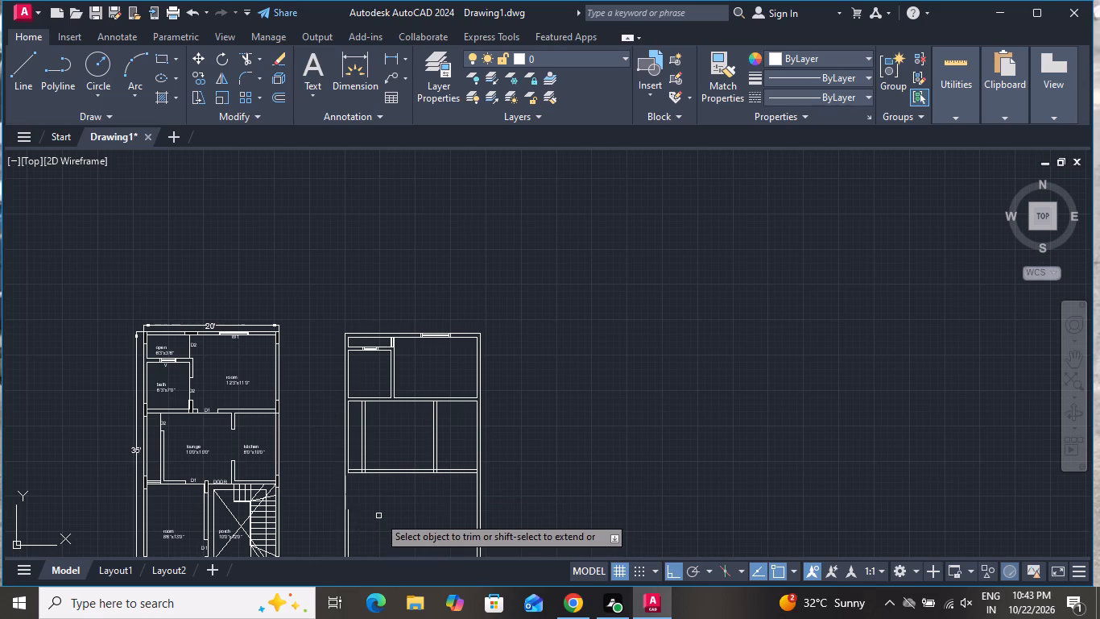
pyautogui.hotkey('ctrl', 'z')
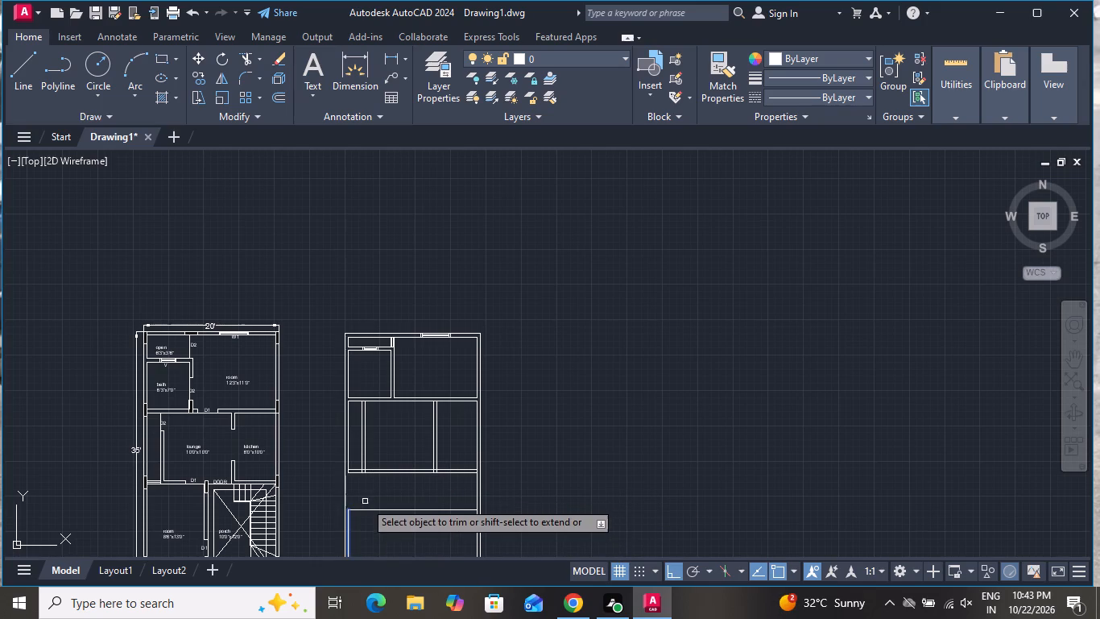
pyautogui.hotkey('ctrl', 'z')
# Trim away both partitions' line segments below the lounge and kitchen wall, together with the extra horizontal line beneath it.
pyautogui.scroll(-2, 386, 472)
pyautogui.scroll(3, 389, 499)
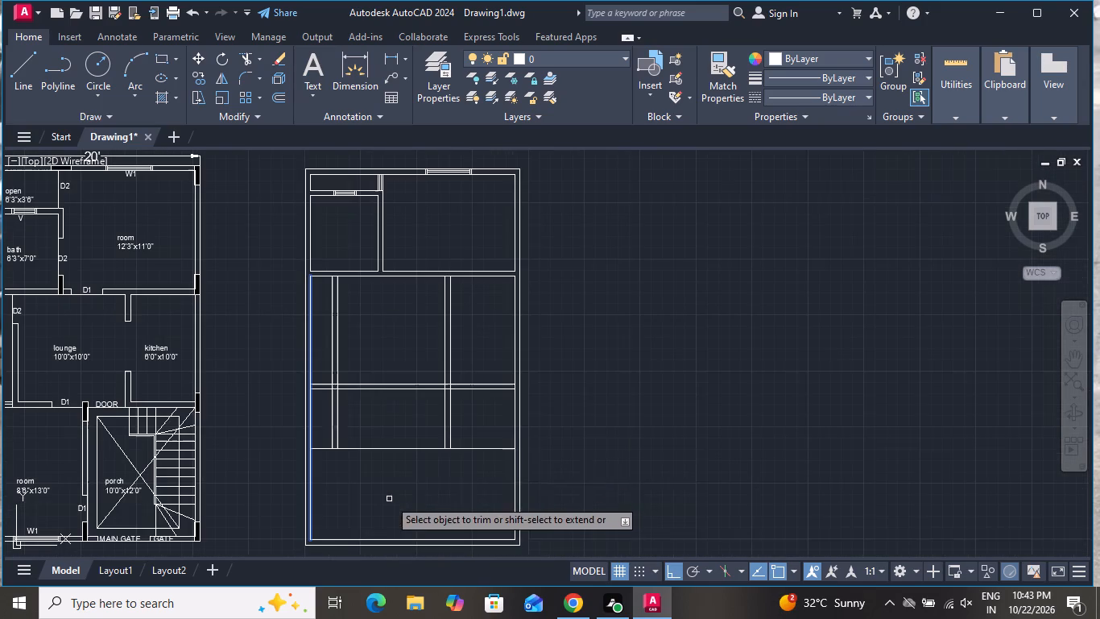
pyautogui.click(462, 422)
pyautogui.click(427, 430)
pyautogui.click(447, 429)
pyautogui.click(445, 476)
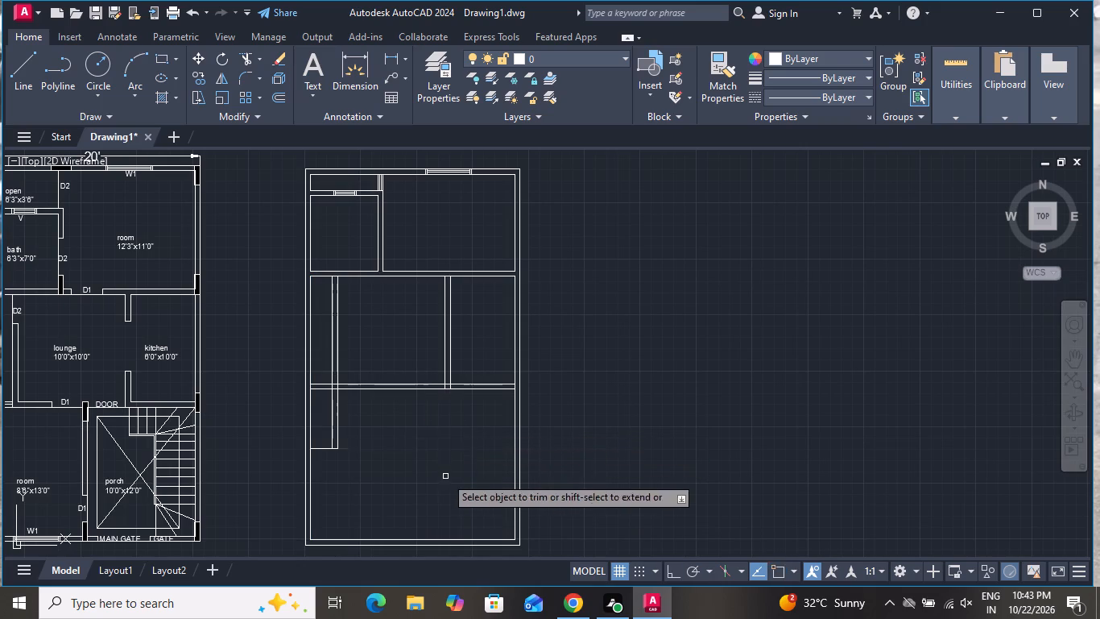
pyautogui.click(329, 420)
pyautogui.click(345, 409)
pyautogui.click(327, 433)
pyautogui.click(327, 472)
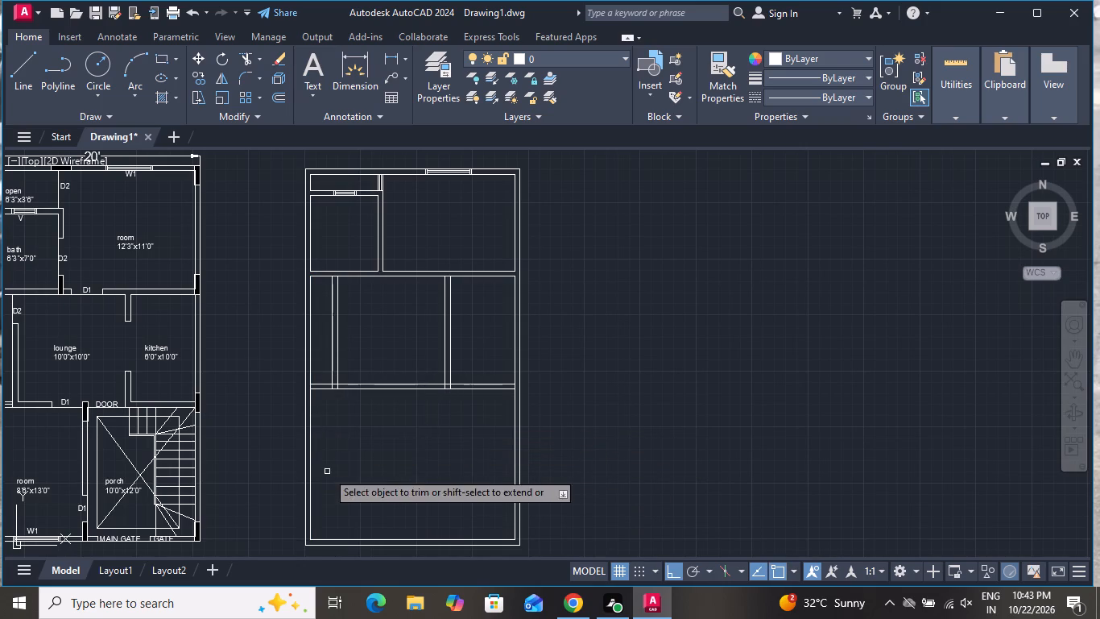
# Trim the overlapping segments where the lower lounge wall meets the left outer wall and the left partition.
pyautogui.scroll(3, 302, 371)
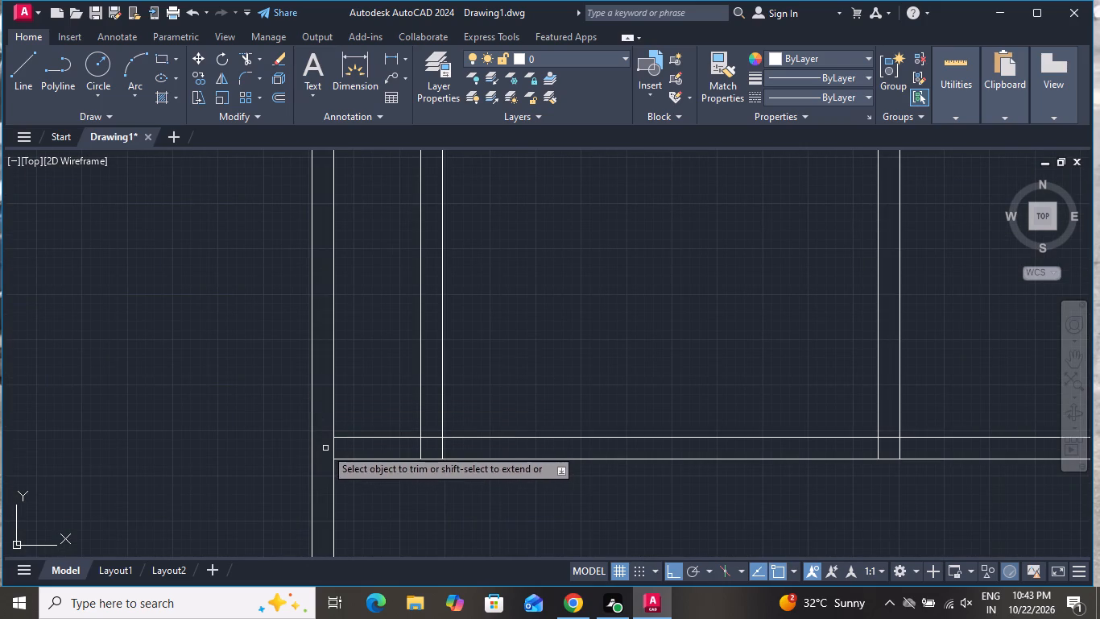
pyautogui.click(326, 447)
pyautogui.click(488, 447)
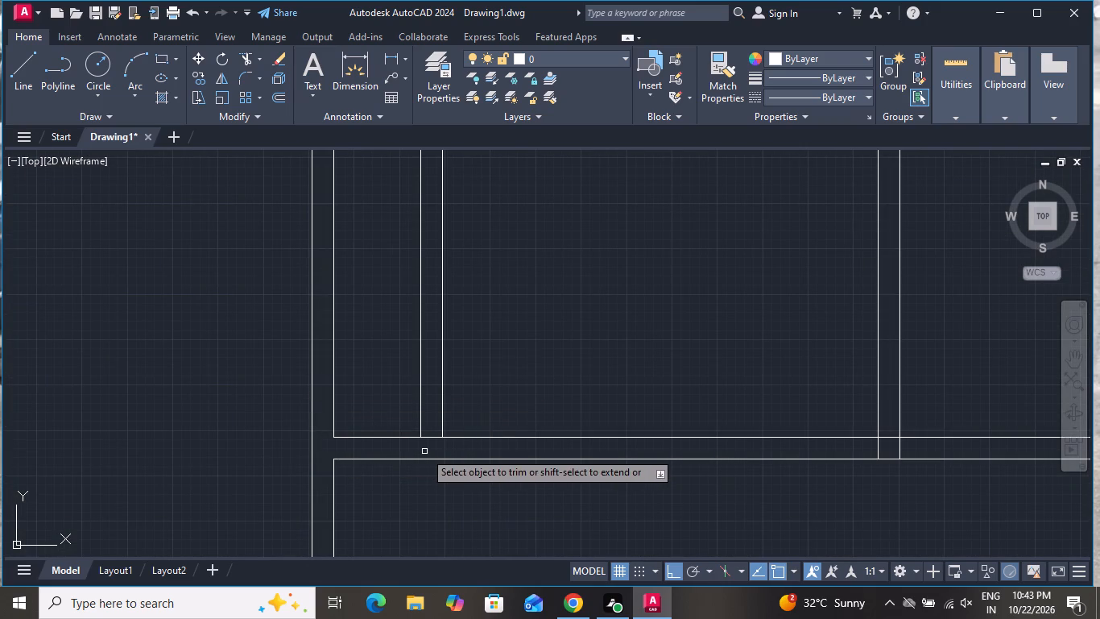
pyautogui.click(424, 451)
pyautogui.click(439, 428)
pyautogui.scroll(-2, 432, 443)
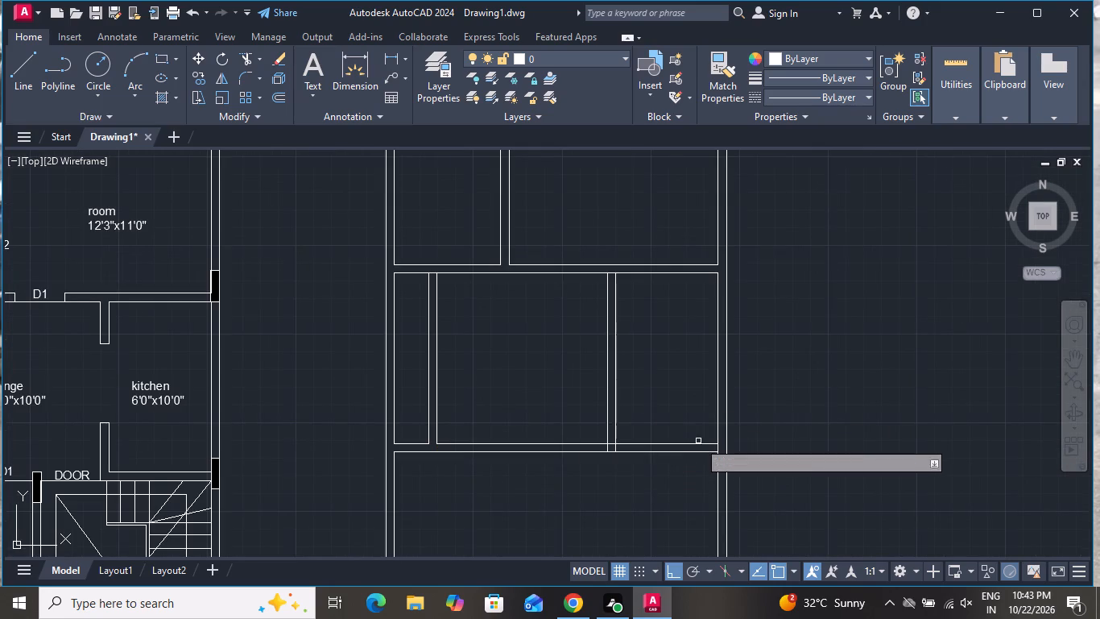
# Trim the overlapping line segments where the right partition meets the lower lounge and kitchen wall.
pyautogui.scroll(3, 586, 453)
pyautogui.click(643, 433)
pyautogui.click(746, 427)
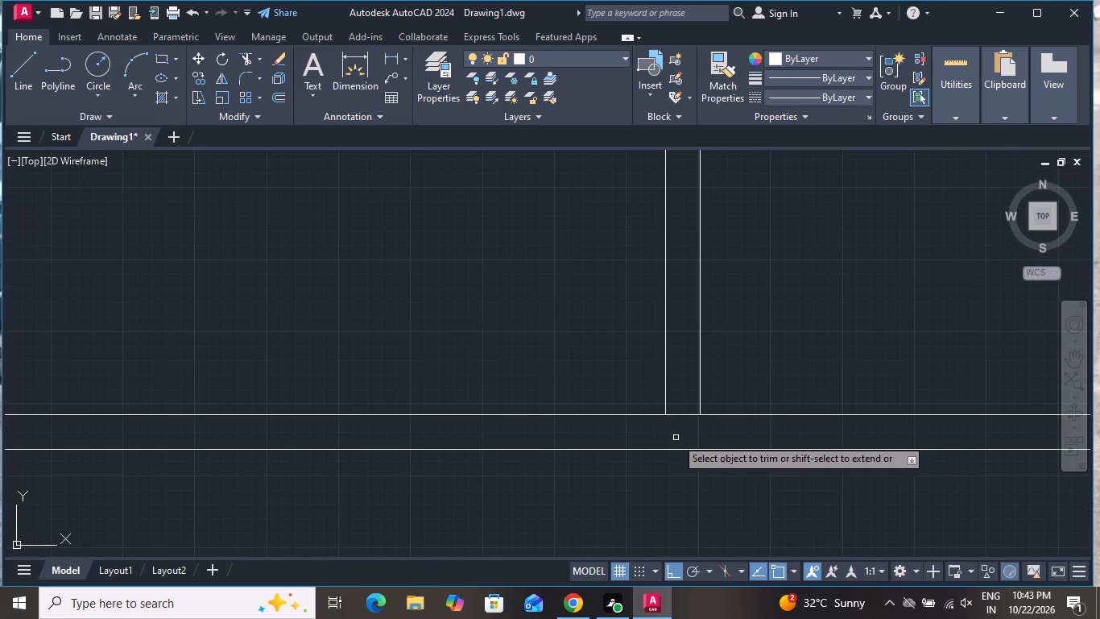
pyautogui.click(678, 434)
pyautogui.click(682, 405)
pyautogui.scroll(-3, 636, 516)
pyautogui.scroll(3, 755, 489)
pyautogui.click(742, 510)
pyautogui.scroll(-2, 610, 549)
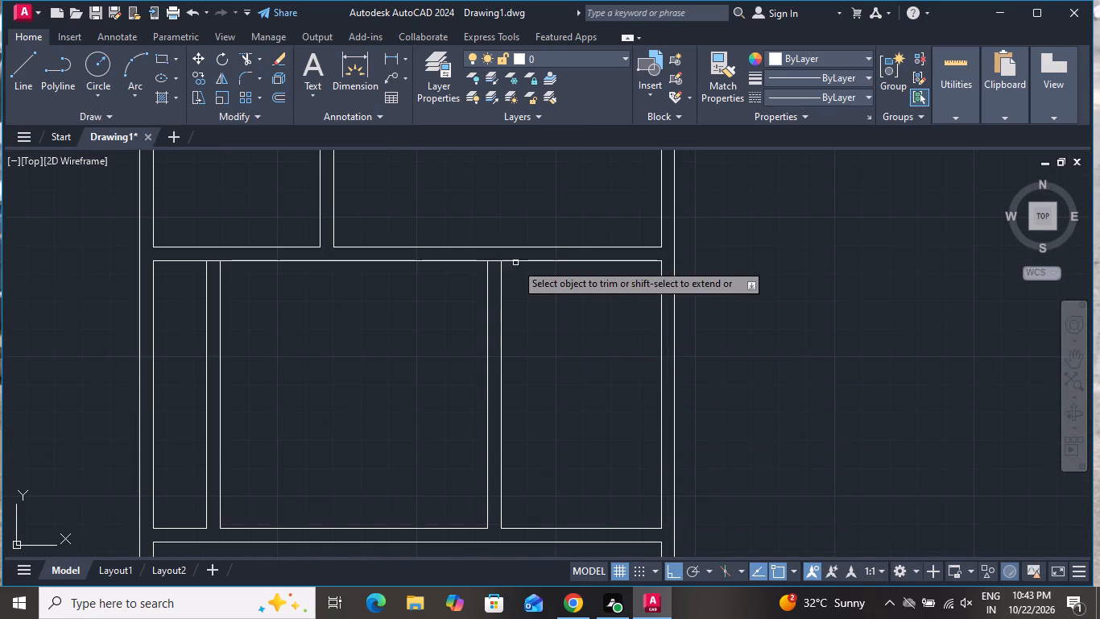
# Trim the wall-line segments across the tops of the right and left partitions where they meet the upper lounge wall.
pyautogui.scroll(4, 493, 258)
pyautogui.click(493, 257)
pyautogui.click(493, 319)
pyautogui.scroll(-3, 538, 322)
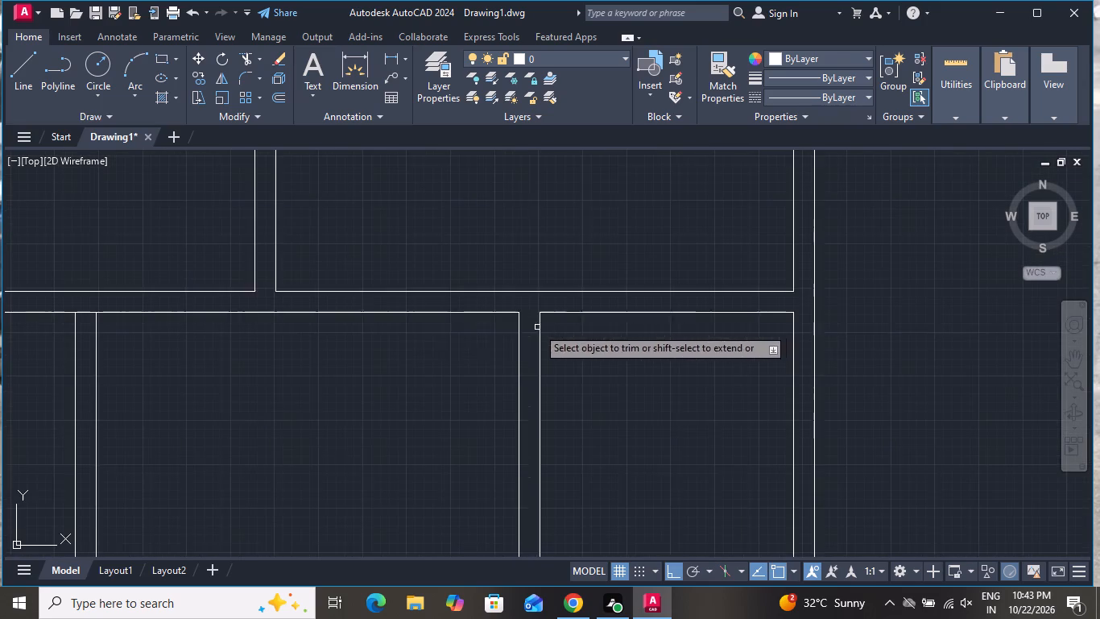
pyautogui.scroll(-2, 86, 264)
pyautogui.scroll(4, 72, 289)
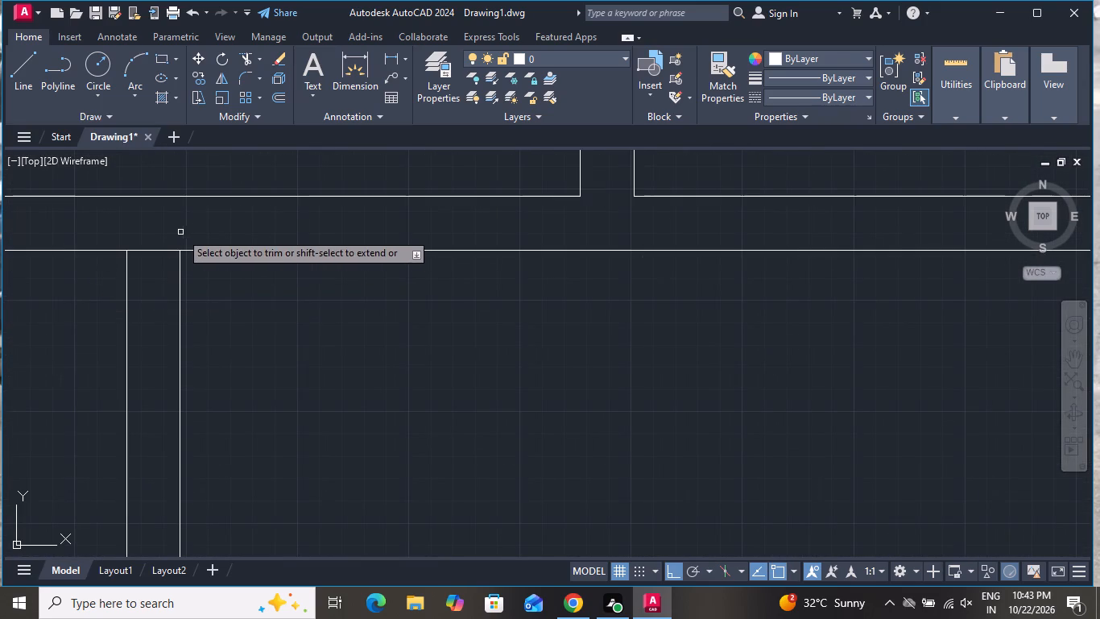
pyautogui.click(159, 231)
pyautogui.click(151, 343)
pyautogui.scroll(-1, 436, 359)
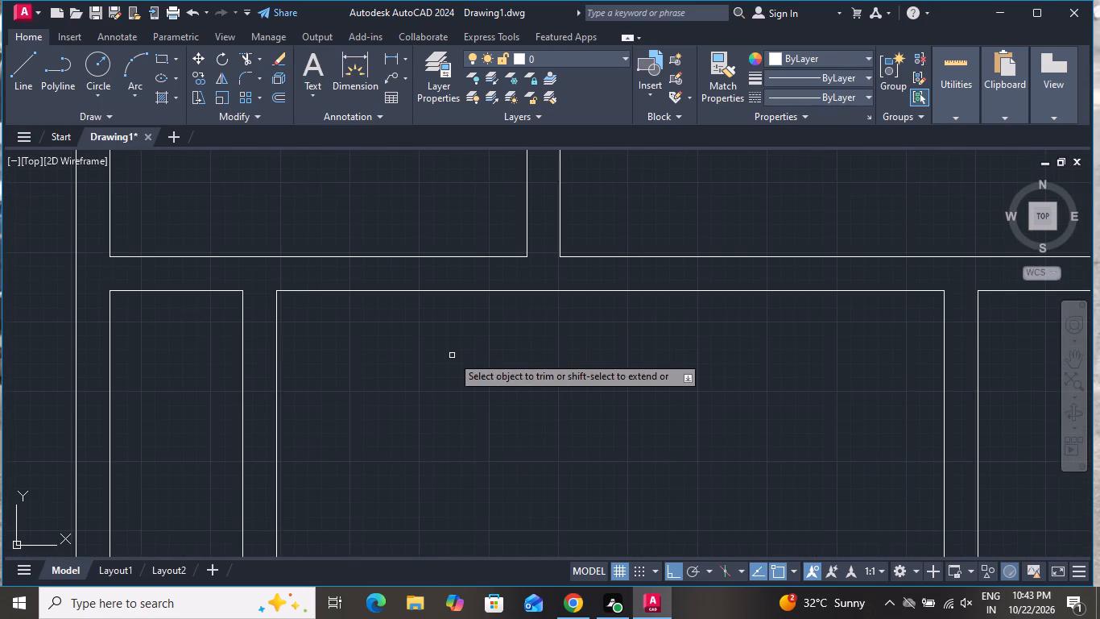
pyautogui.rightClick(453, 355)
pyautogui.click(508, 393)
pyautogui.click(508, 384)
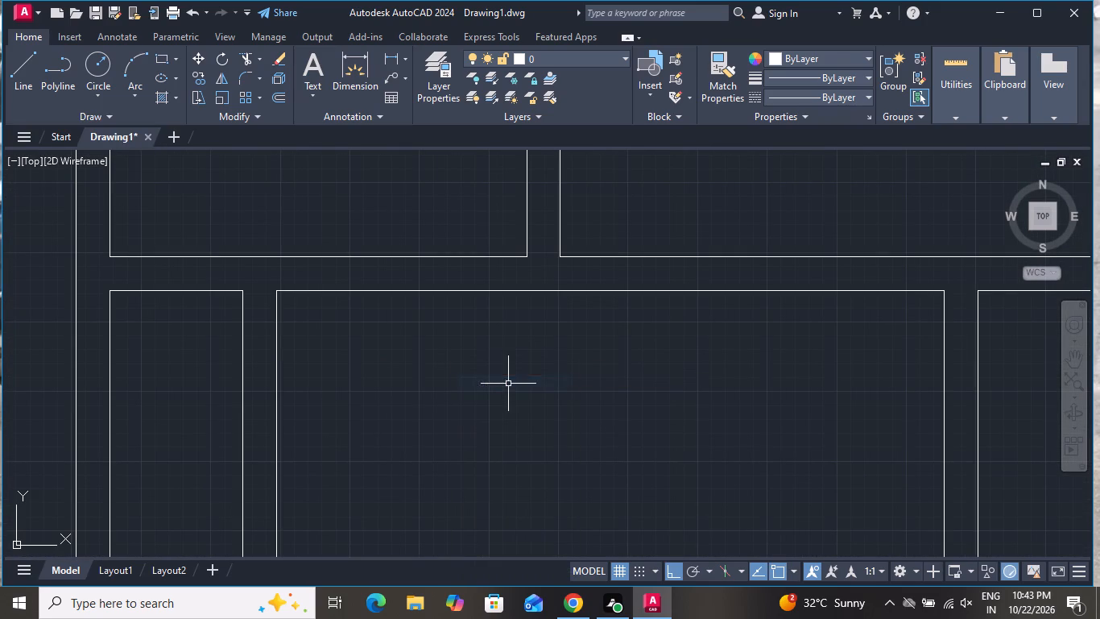
# Draw a short horizontal line across the left partition's thickness at the midpoint of its height.
pyautogui.scroll(-3, 512, 364)
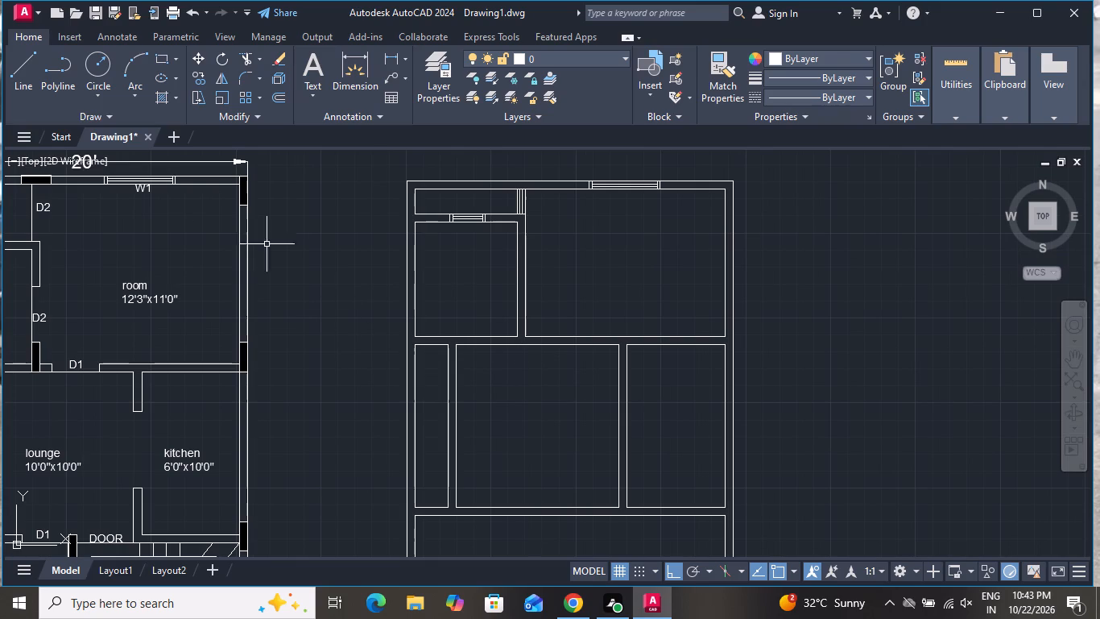
pyautogui.click(25, 60)
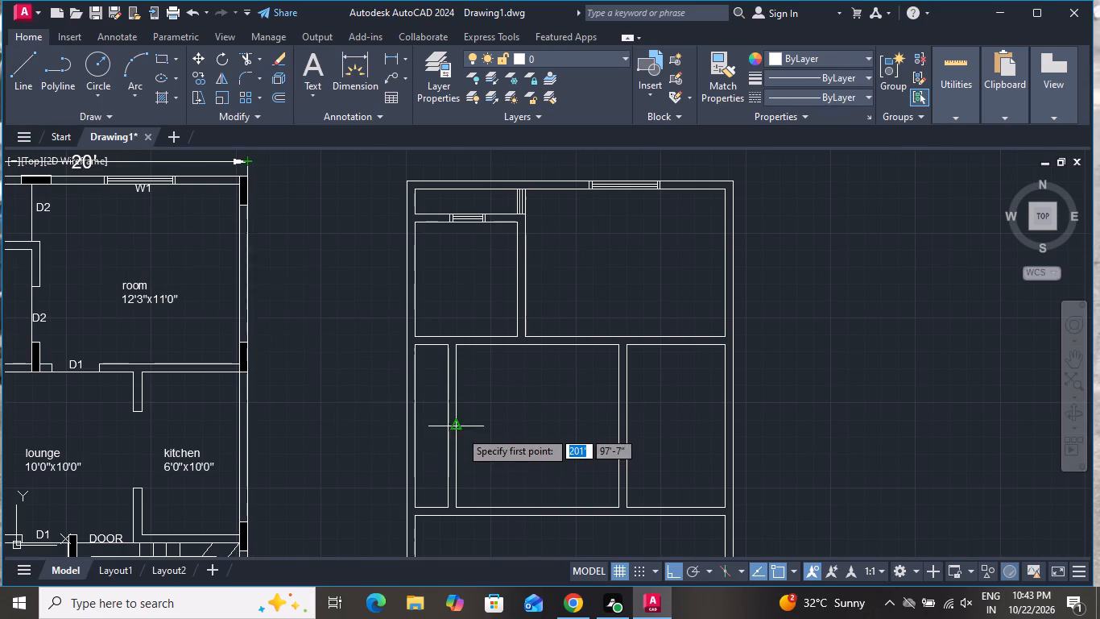
pyautogui.scroll(1, 460, 430)
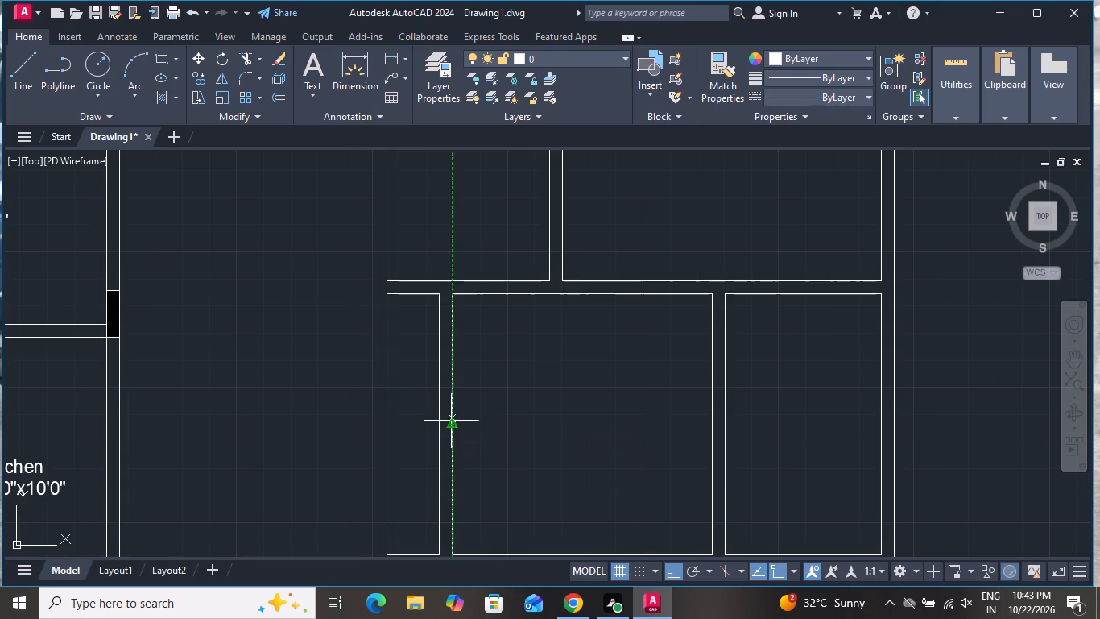
pyautogui.click(451, 425)
pyautogui.click(433, 426)
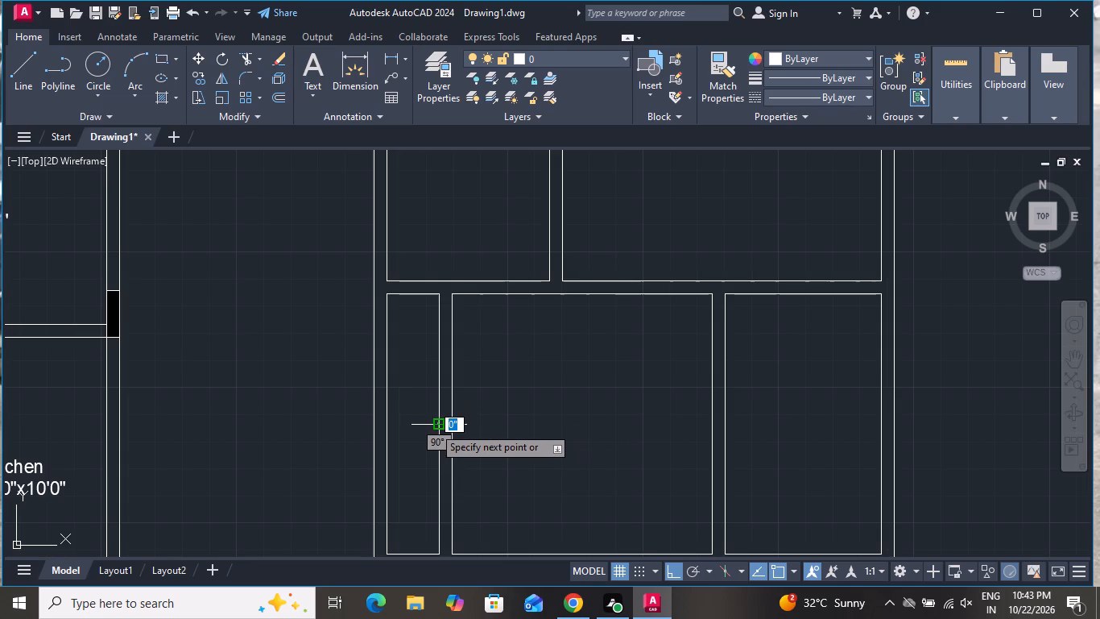
pyautogui.rightClick(435, 425)
pyautogui.click(486, 272)
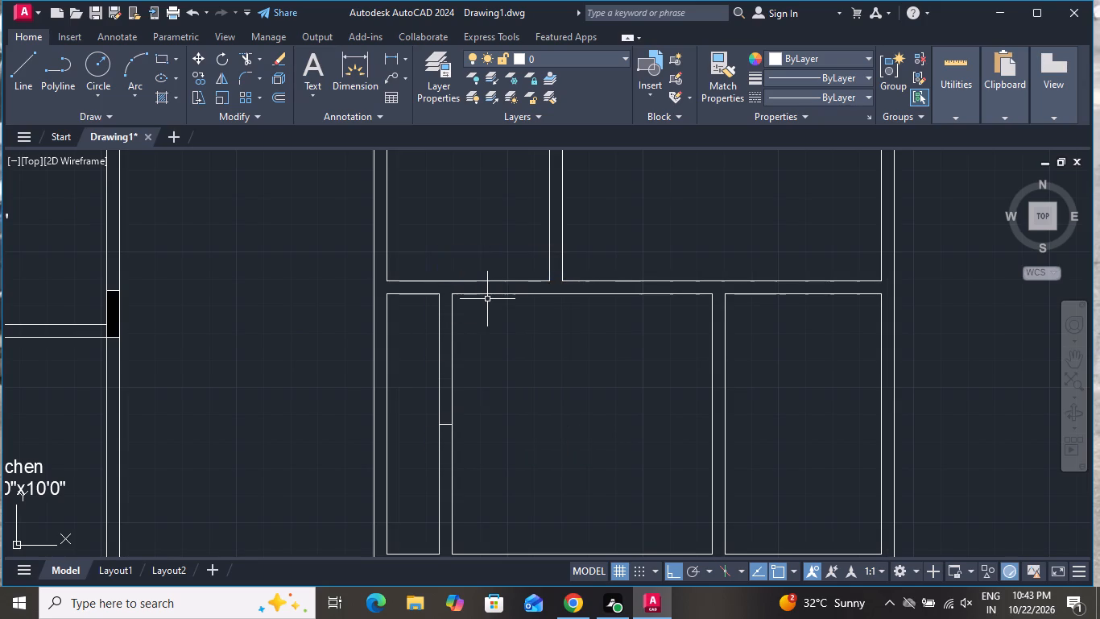
# Offset the short line across the left partition by 2' both upward and downward.
pyautogui.write("O 2'")
pyautogui.press('Return')
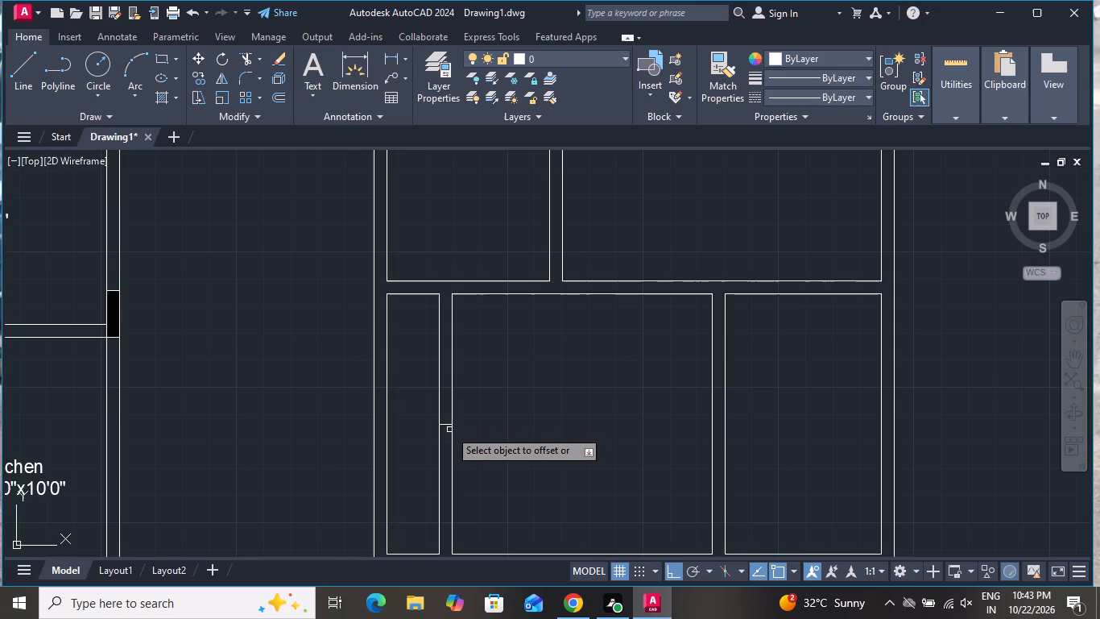
pyautogui.click(446, 423)
pyautogui.click(446, 405)
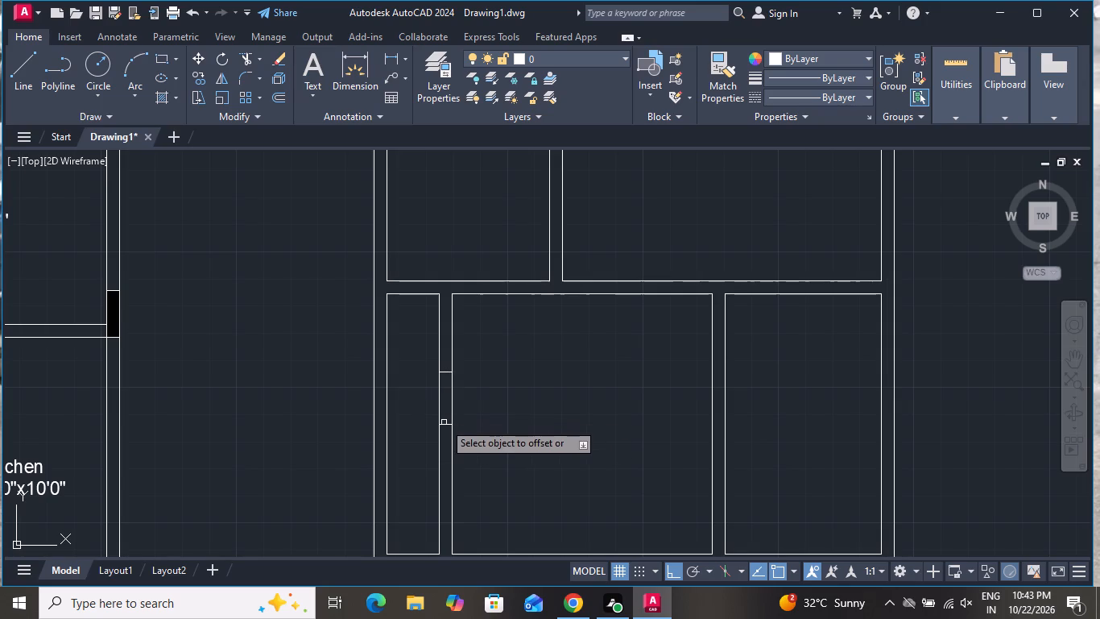
pyautogui.click(444, 426)
pyautogui.click(445, 464)
pyautogui.rightClick(470, 372)
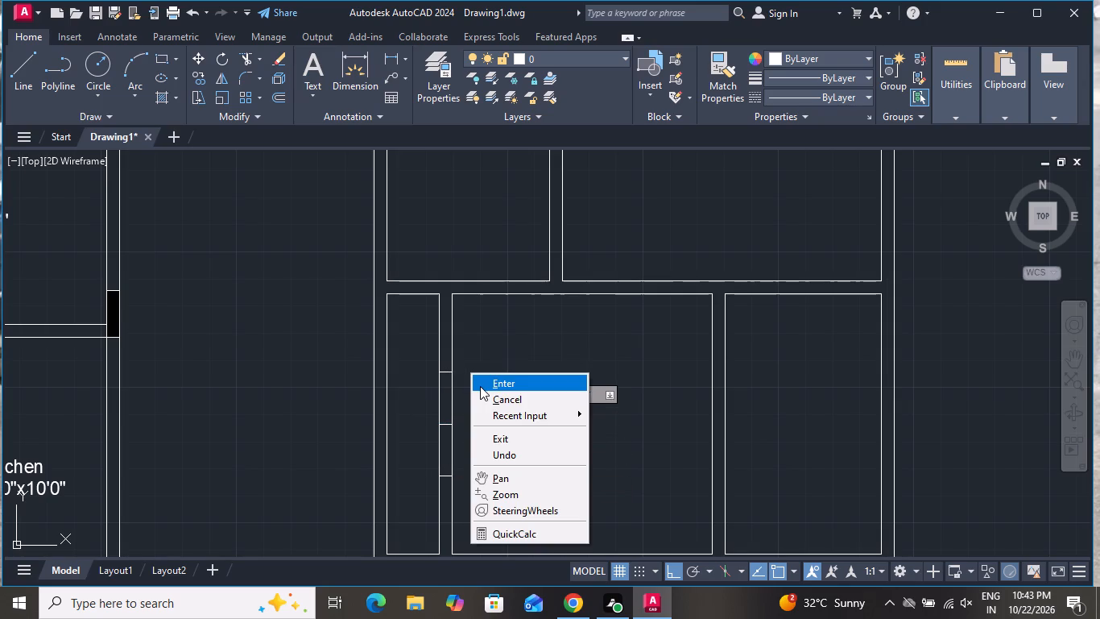
pyautogui.click(484, 389)
# Offset the two window end lines in the left partition outward by 2", one upward and one downward.
pyautogui.press('space')
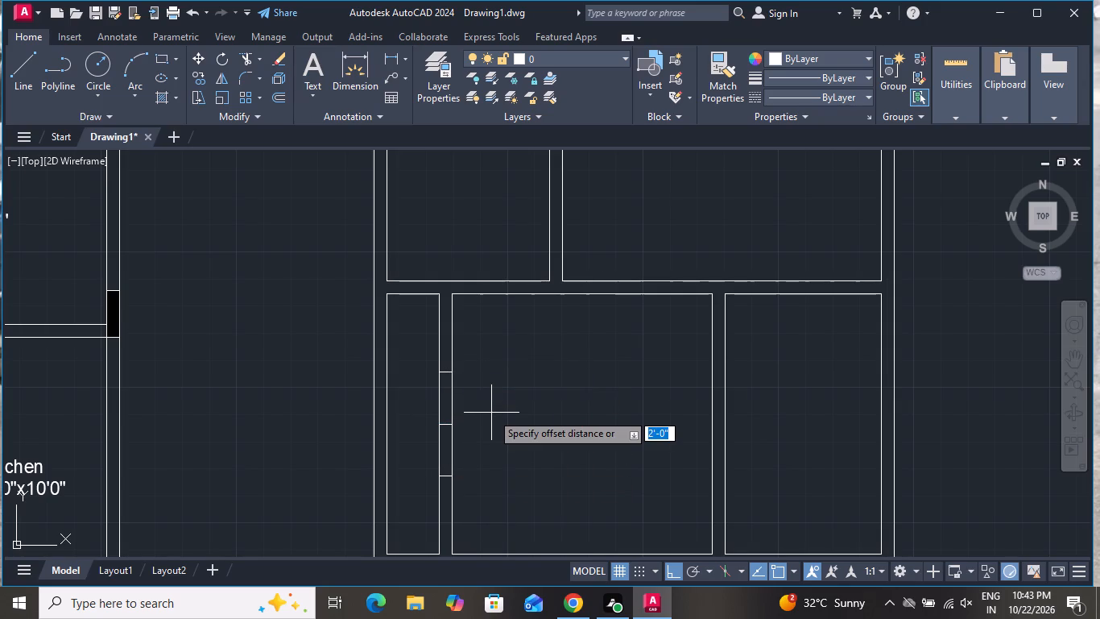
pyautogui.press('Escape')
pyautogui.write('O 2"')
pyautogui.press('Return')
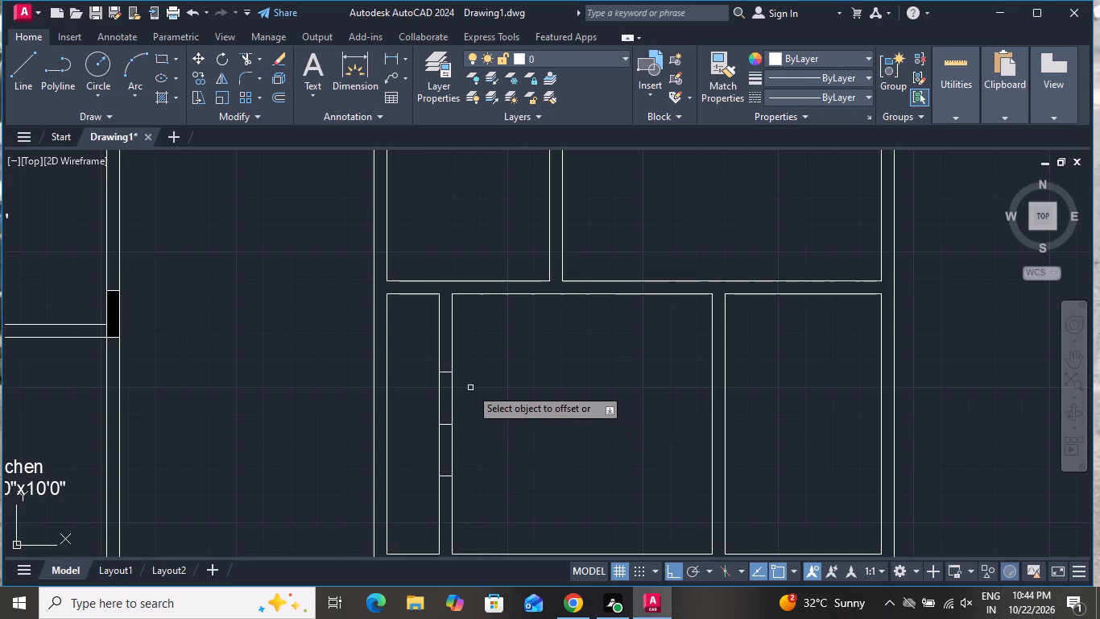
pyautogui.scroll(2, 445, 385)
pyautogui.click(444, 359)
pyautogui.click(444, 339)
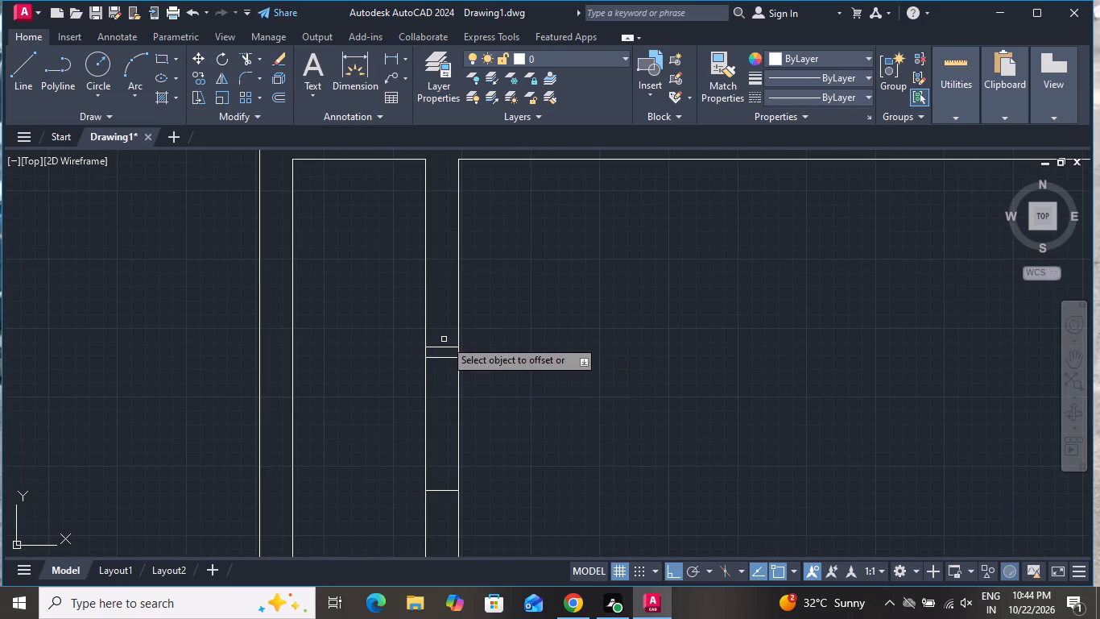
pyautogui.scroll(-4, 459, 333)
pyautogui.scroll(3, 460, 380)
pyautogui.click(445, 373)
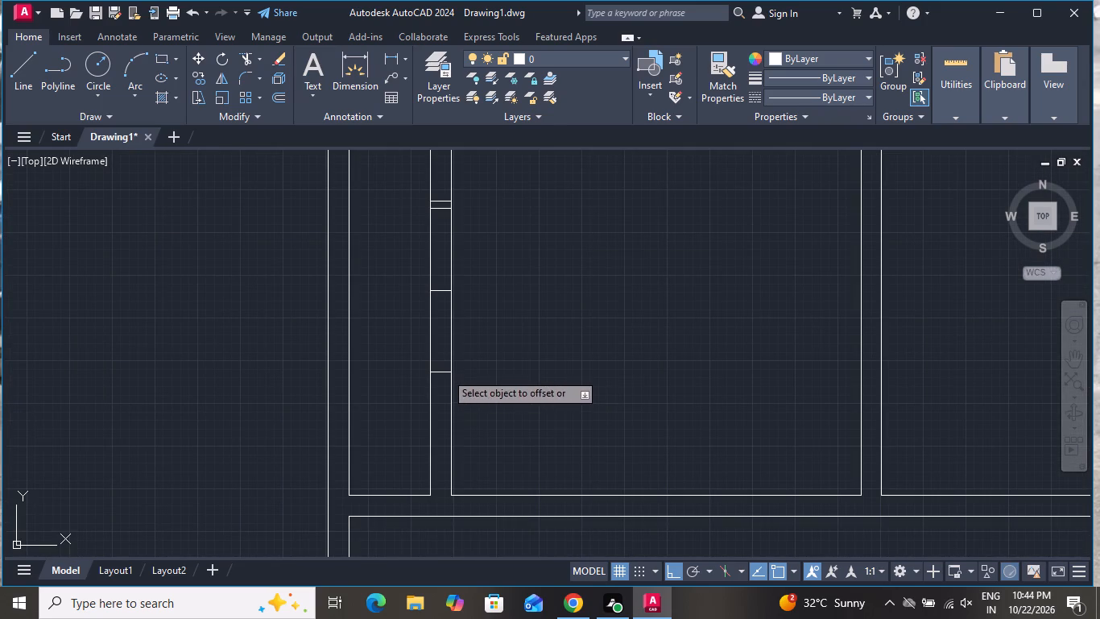
pyautogui.click(438, 388)
pyautogui.rightClick(485, 348)
pyautogui.click(549, 378)
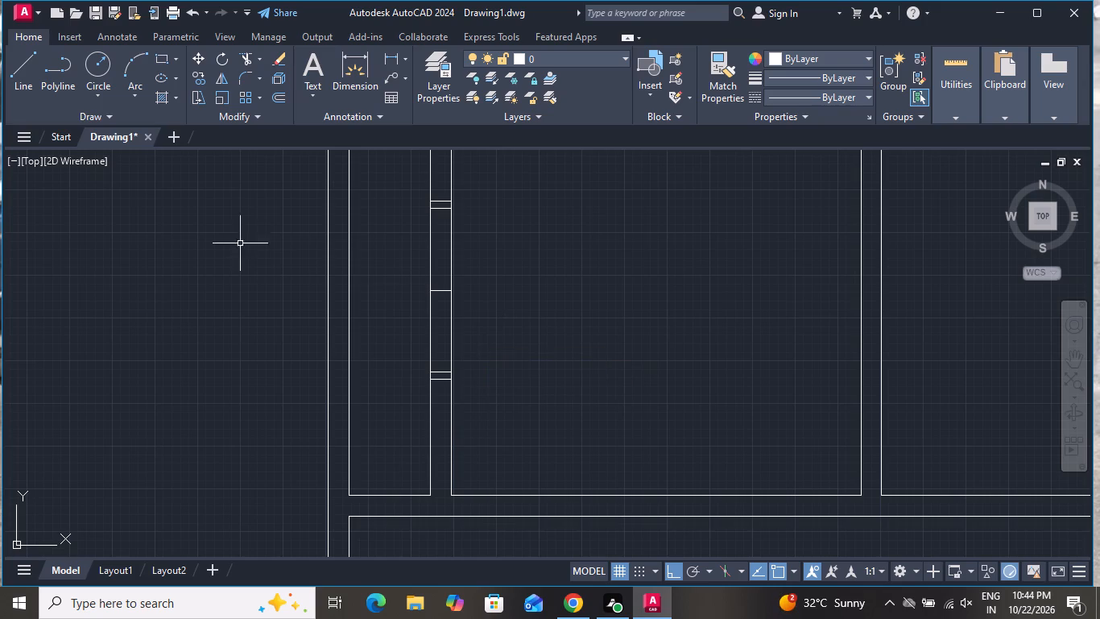
# Draw a vertical centre line in the left partition's window, joining the midpoints of the two inner end lines.
pyautogui.click(21, 76)
pyautogui.scroll(1, 430, 205)
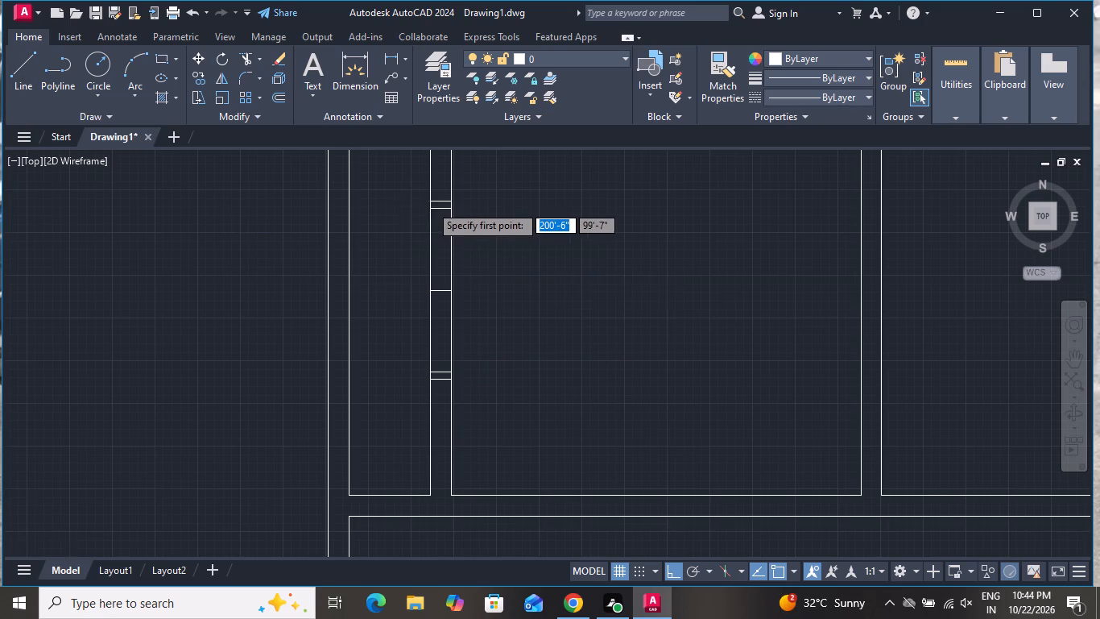
pyautogui.scroll(1, 430, 205)
pyautogui.click(452, 210)
pyautogui.scroll(-3, 459, 327)
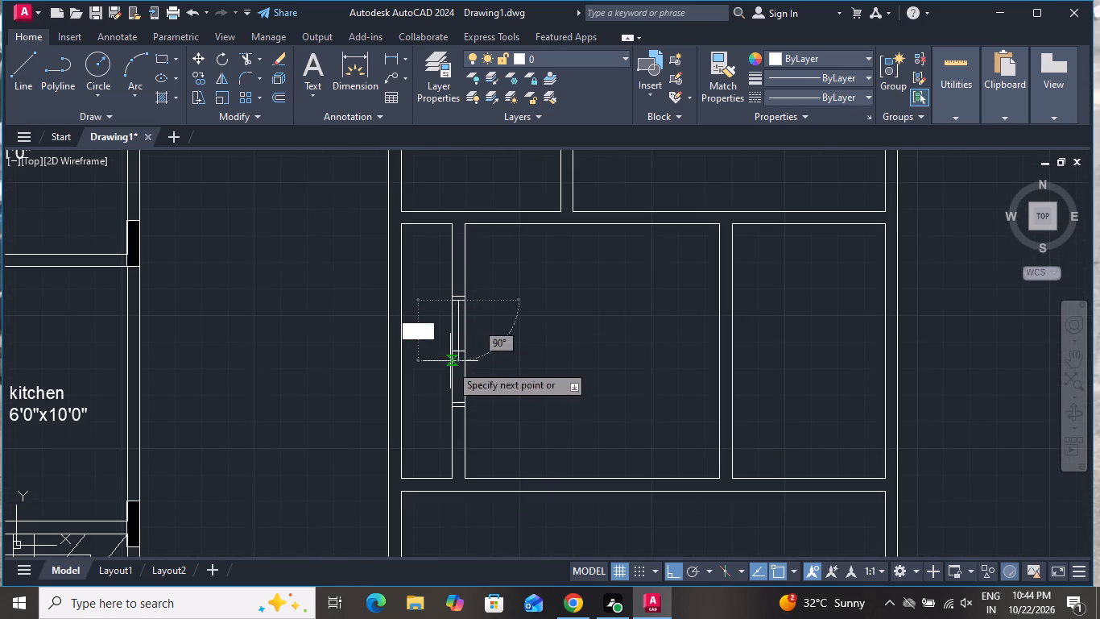
pyautogui.scroll(2, 457, 397)
pyautogui.click(449, 409)
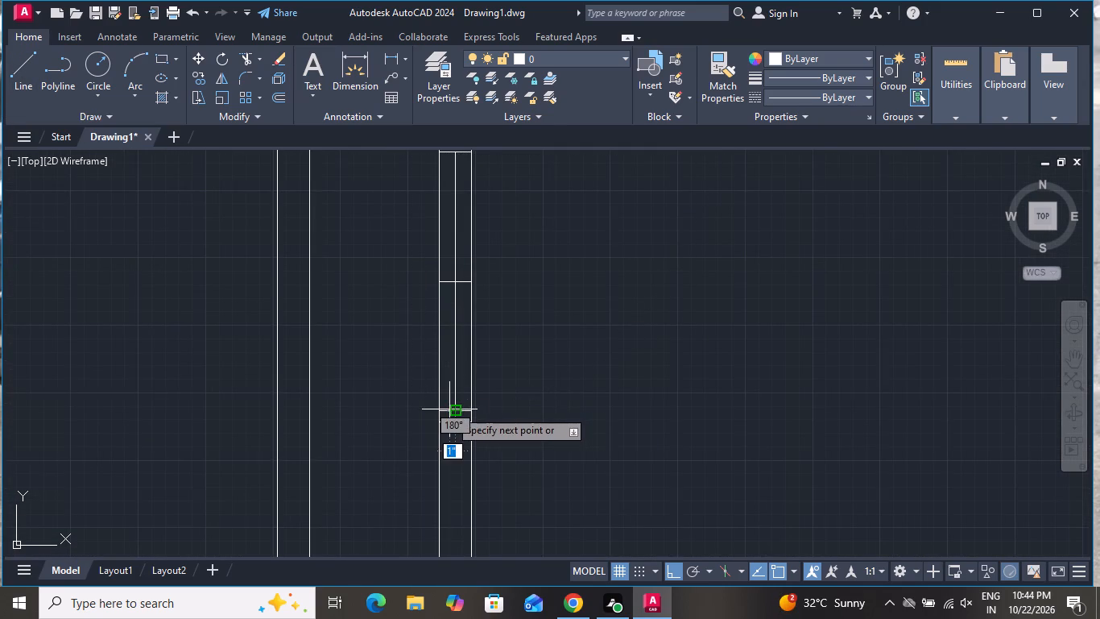
pyautogui.rightClick(513, 396)
pyautogui.click(524, 418)
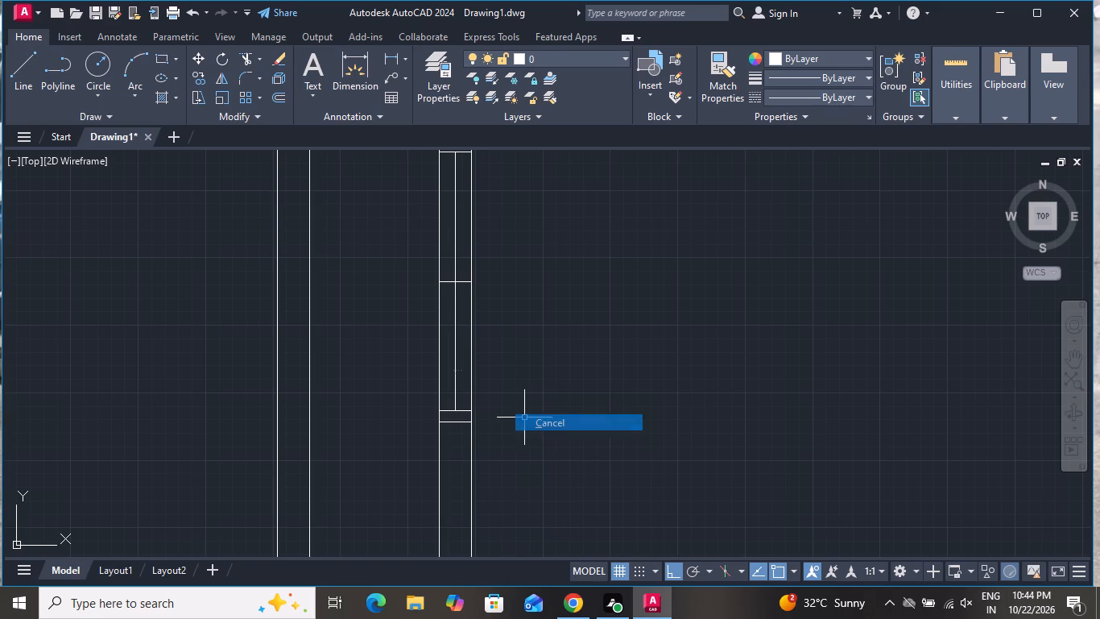
# Offset the window's vertical centre line by 1" to both sides.
pyautogui.write('O 1')
pyautogui.hotkey('shift', '"')
pyautogui.press('Return')
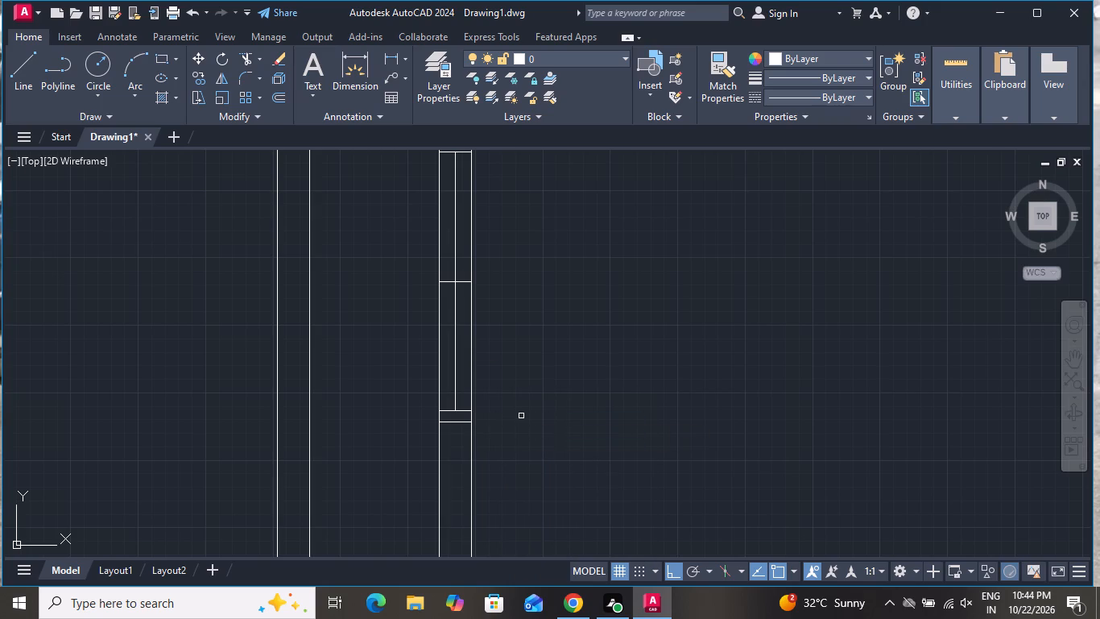
pyautogui.scroll(2, 462, 236)
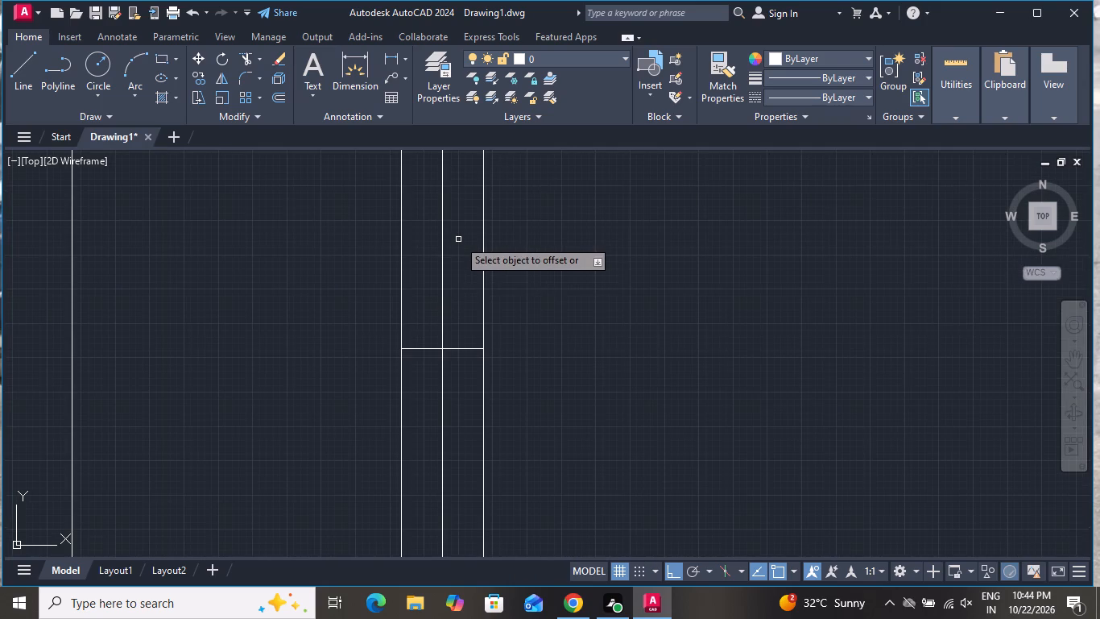
pyautogui.click(442, 261)
pyautogui.click(481, 254)
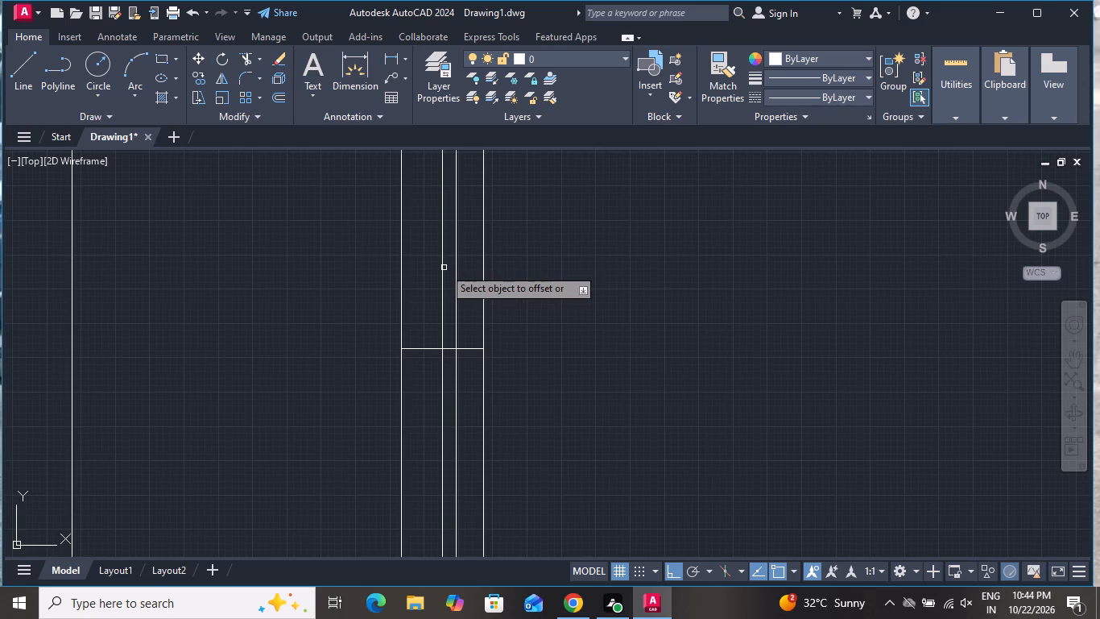
pyautogui.click(436, 269)
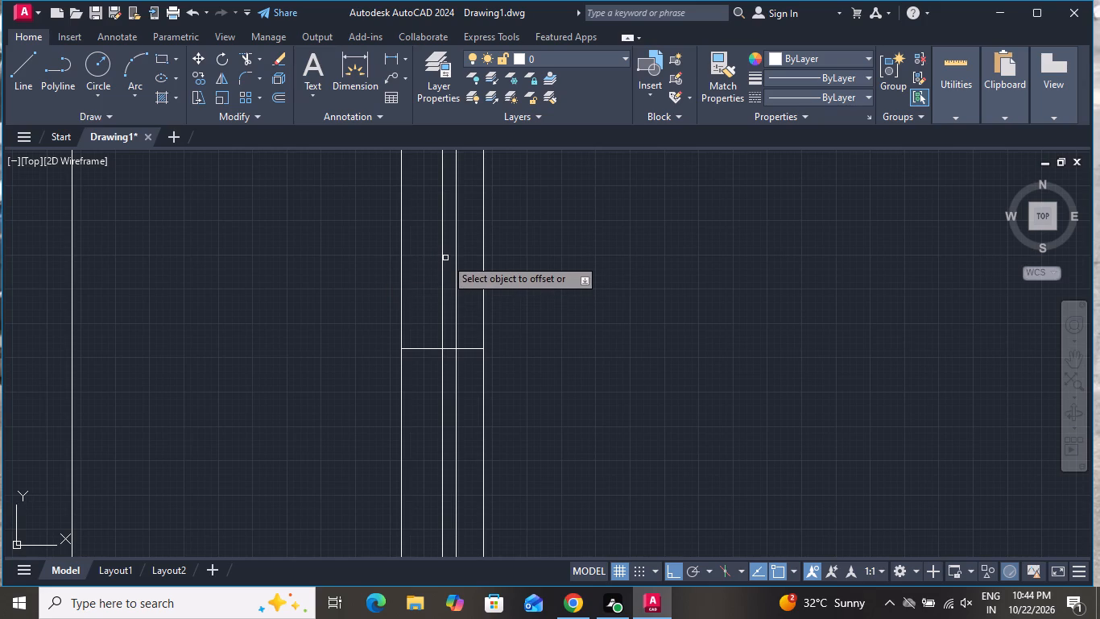
pyautogui.click(445, 258)
pyautogui.click(440, 258)
pyautogui.click(436, 258)
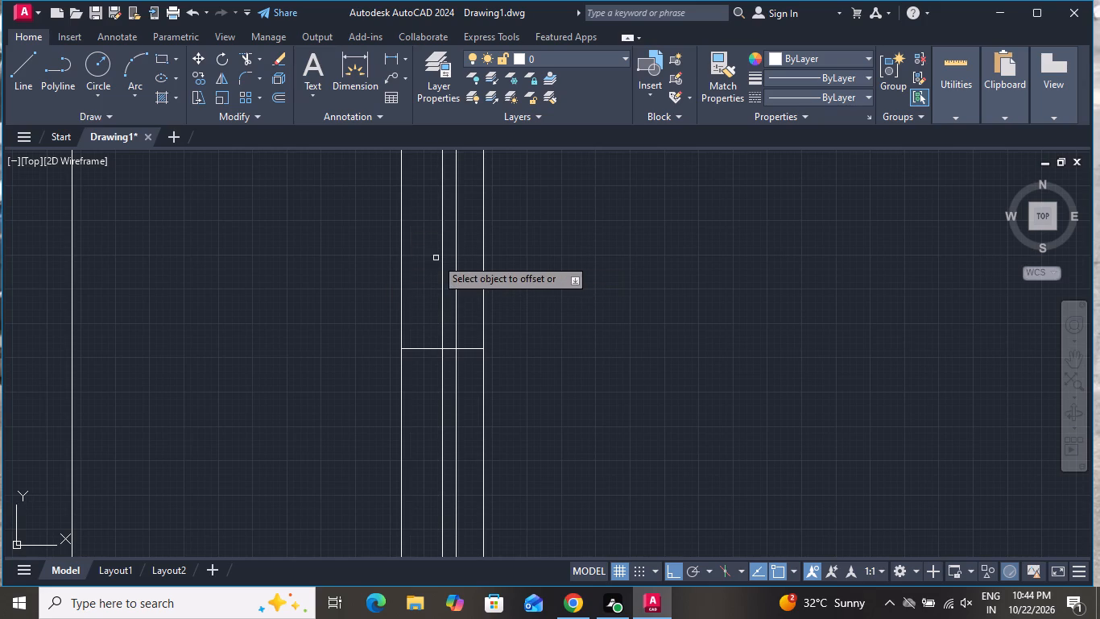
pyautogui.click(443, 255)
pyautogui.click(410, 255)
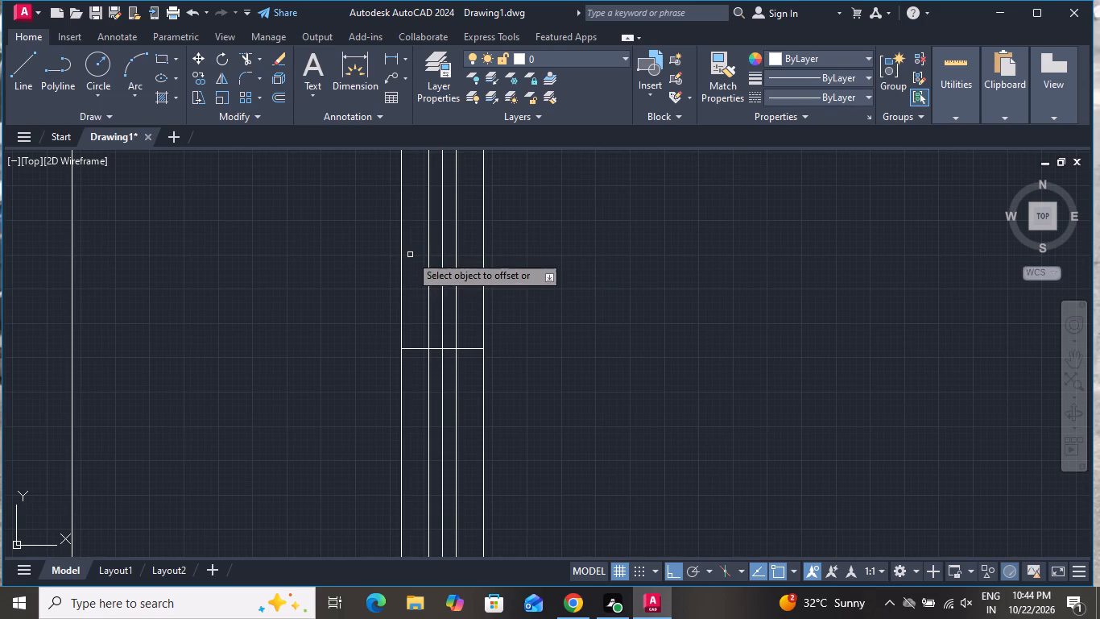
pyautogui.rightClick(409, 255)
pyautogui.click(417, 274)
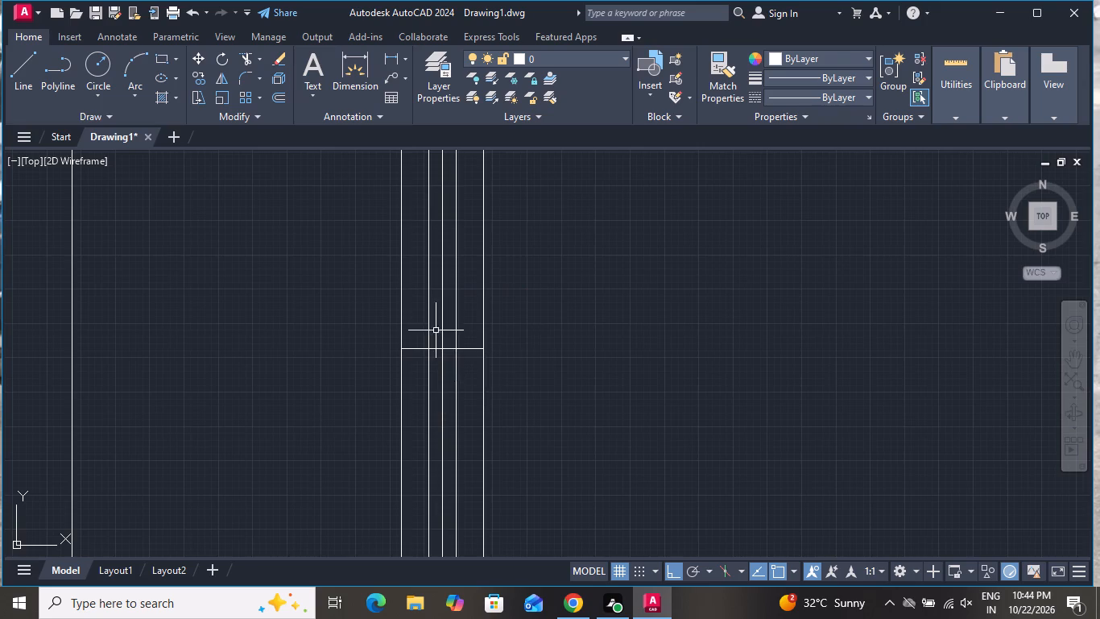
# Delete the window's vertical centre line together with the short cross line at its middle.
pyautogui.scroll(3, 434, 335)
pyautogui.click(457, 332)
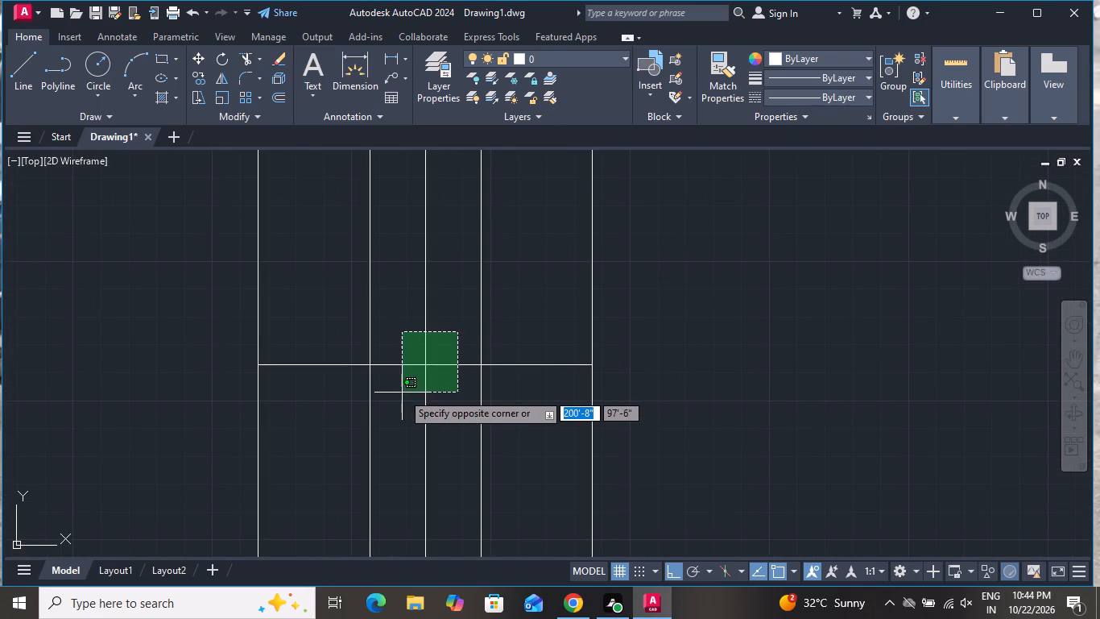
pyautogui.click(402, 393)
pyautogui.press('Delete')
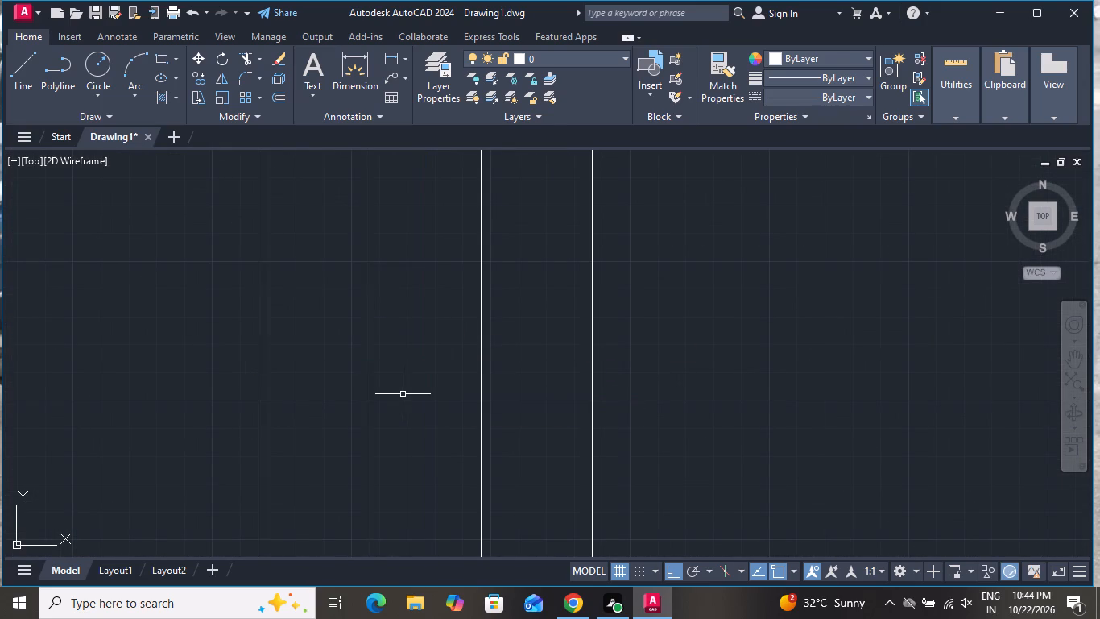
# Draw a 6" vertical line across the horizontal wall below the lounge, continuing down from the left partition's left face.
pyautogui.scroll(-5, 449, 433)
pyautogui.scroll(-2, 451, 355)
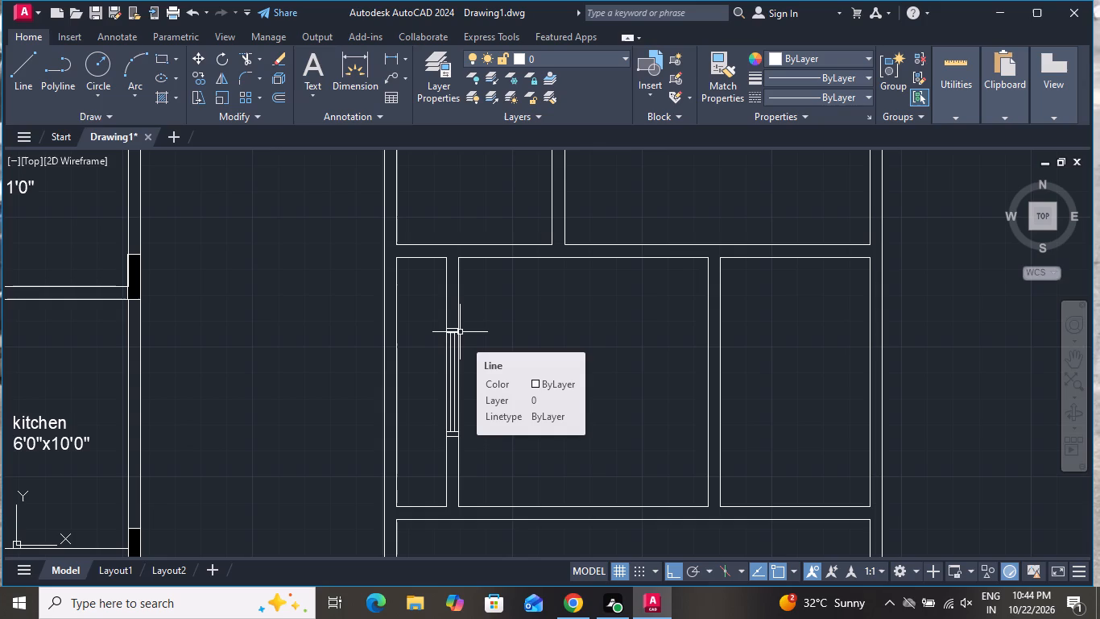
pyautogui.click(0, 73)
pyautogui.click(14, 61)
pyautogui.scroll(-1, 374, 271)
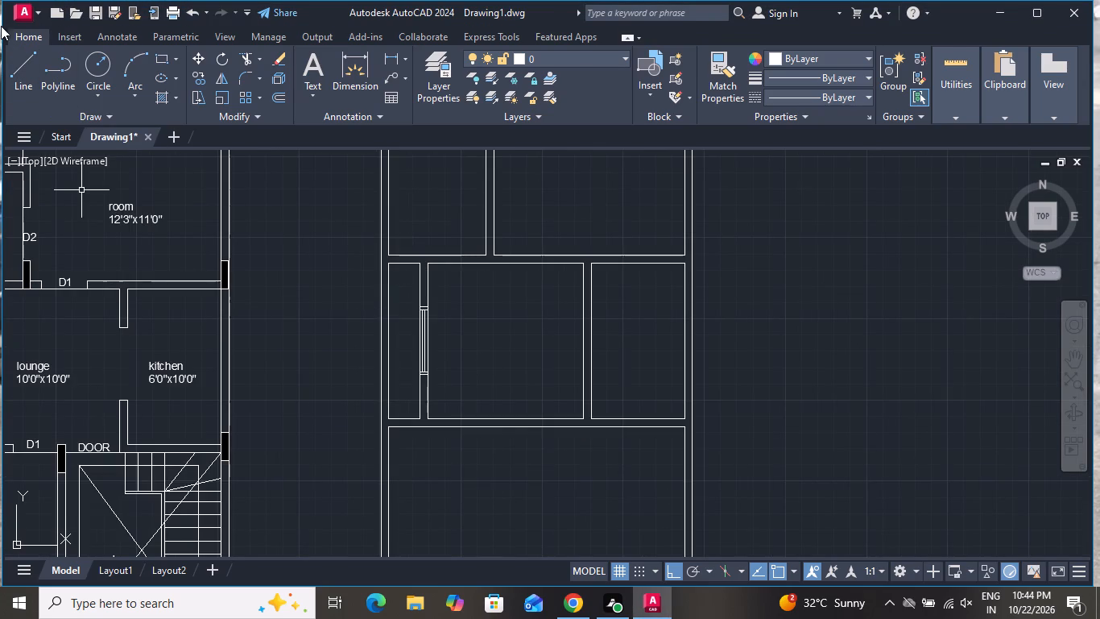
pyautogui.click(15, 75)
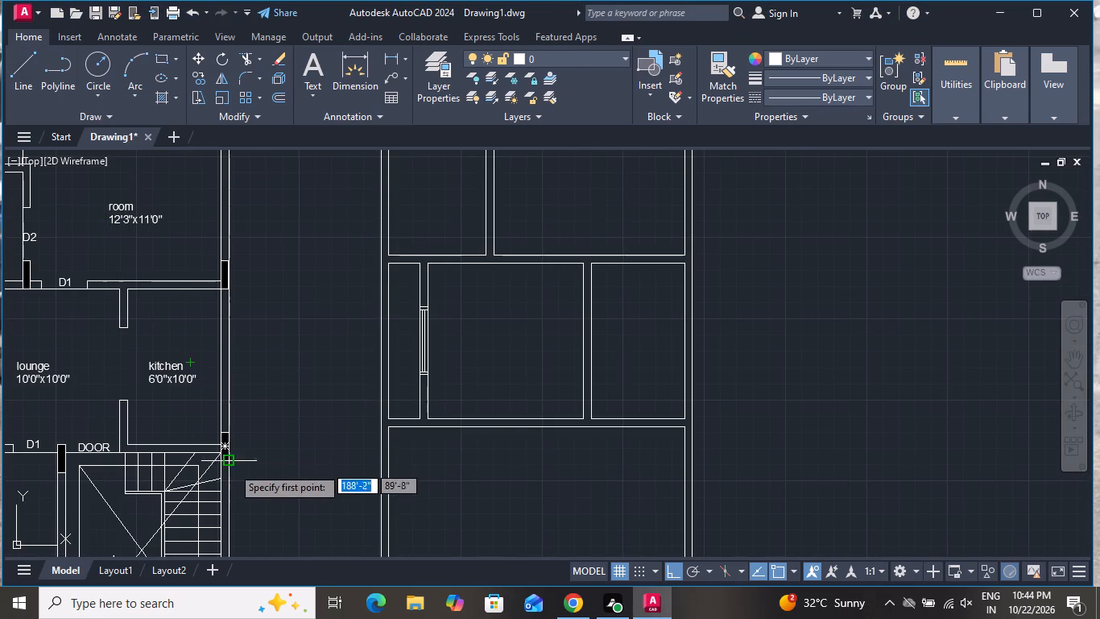
pyautogui.scroll(1, 242, 517)
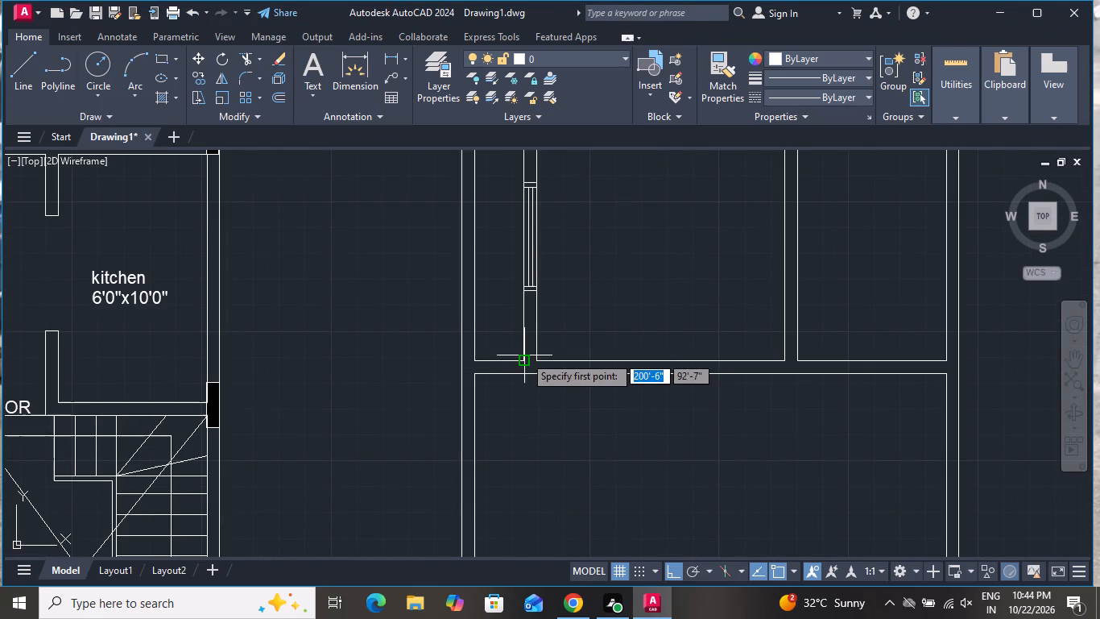
pyautogui.click(523, 358)
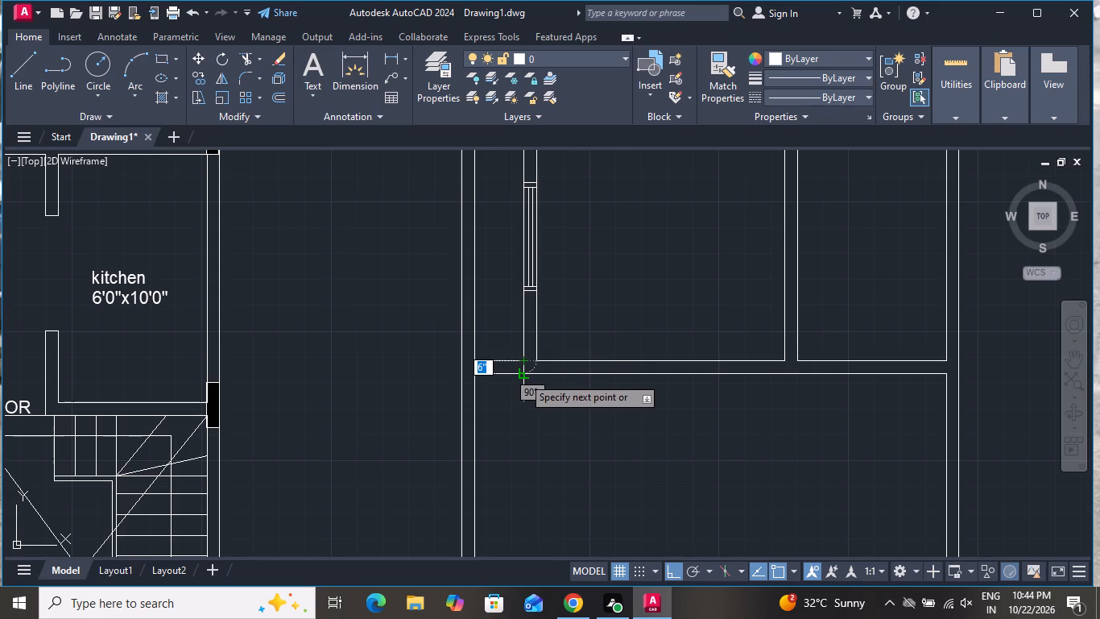
pyautogui.click(523, 376)
pyautogui.rightClick(523, 376)
pyautogui.click(538, 399)
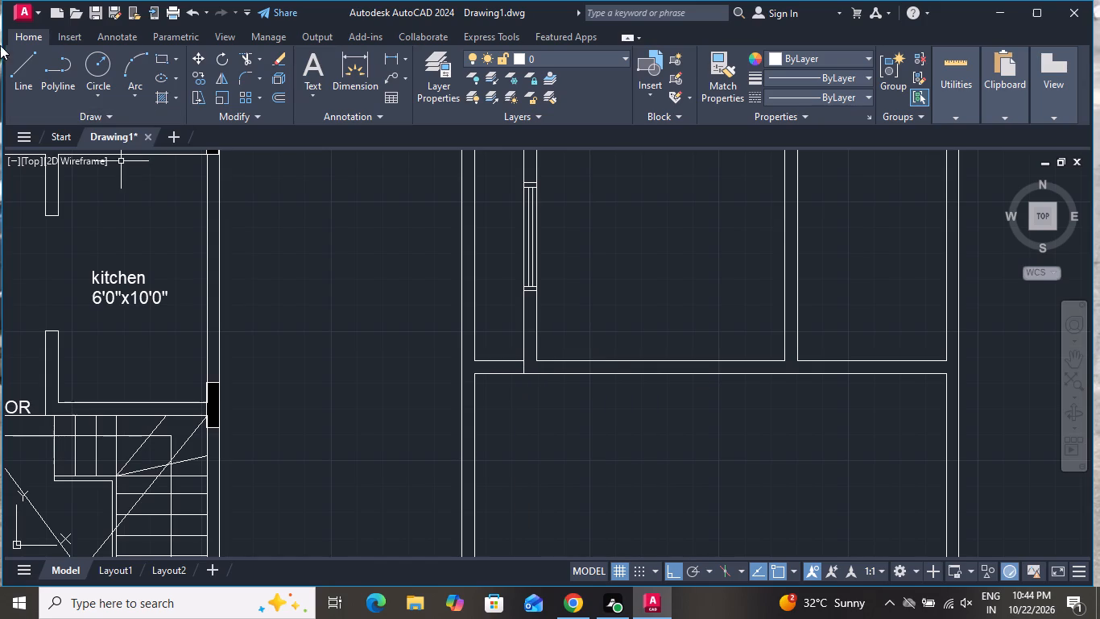
# Draw a vertical line across the same horizontal wall where it meets the outer left wall's inner face.
pyautogui.click(19, 69)
pyautogui.scroll(1, 416, 322)
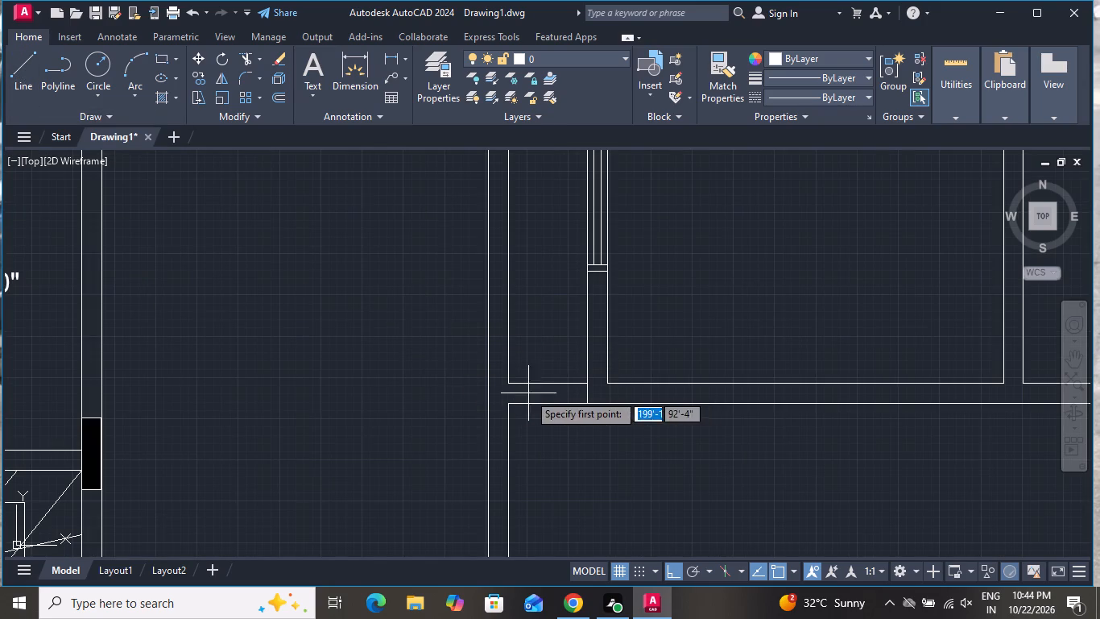
pyautogui.click(509, 384)
pyautogui.click(507, 404)
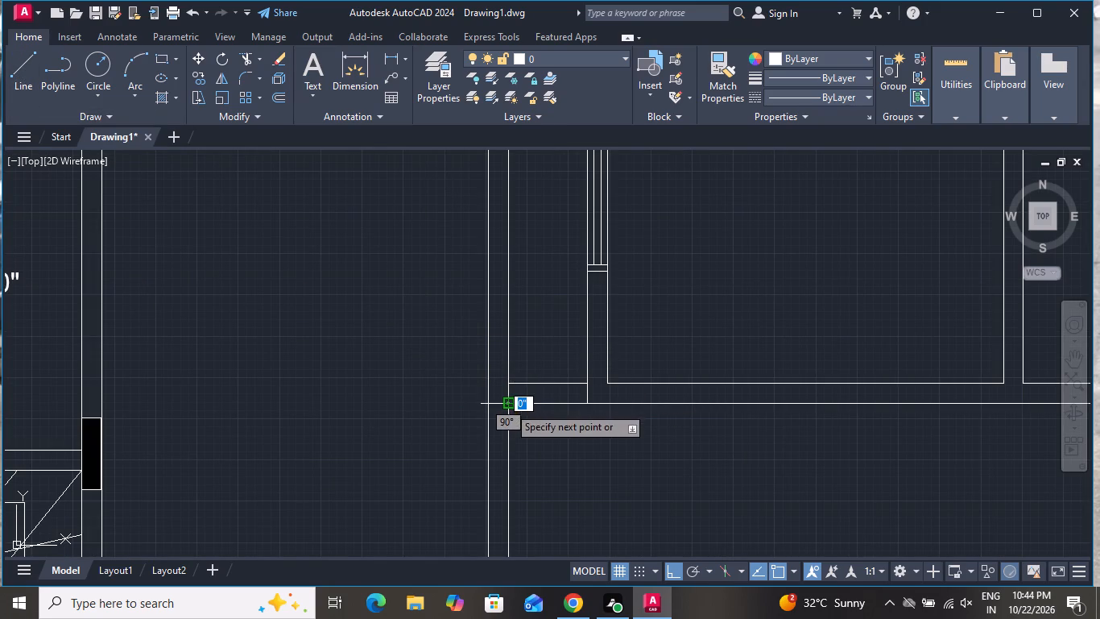
pyautogui.rightClick(508, 406)
pyautogui.click(522, 426)
# Draw a 2' horizontal centre line between the midpoints of the two short end lines in the wall below the narrow left space.
pyautogui.click(26, 64)
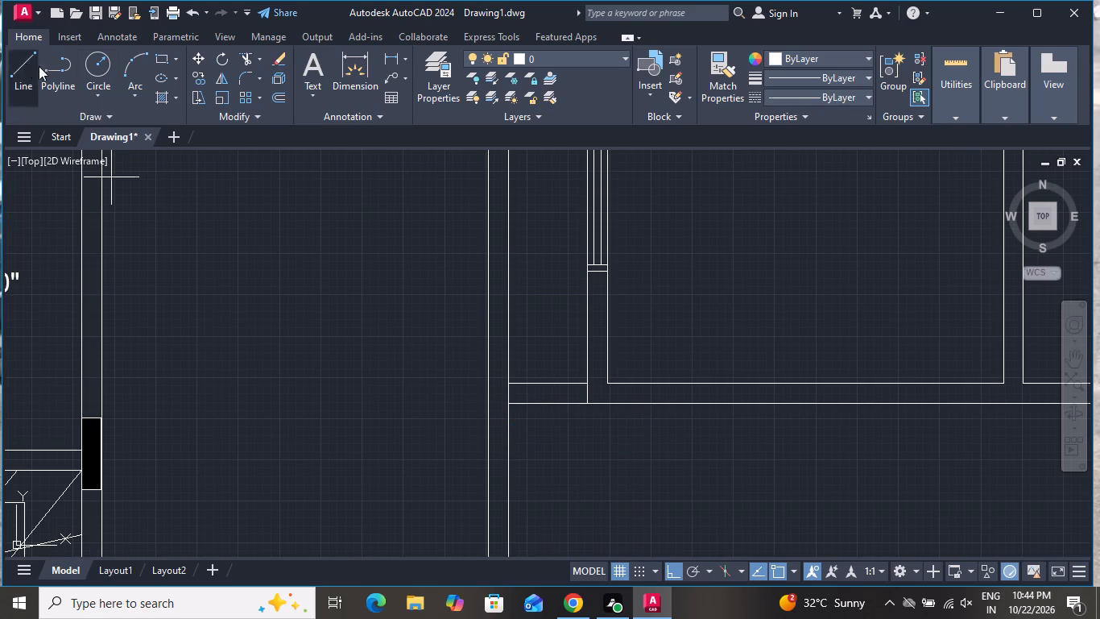
pyautogui.scroll(2, 611, 423)
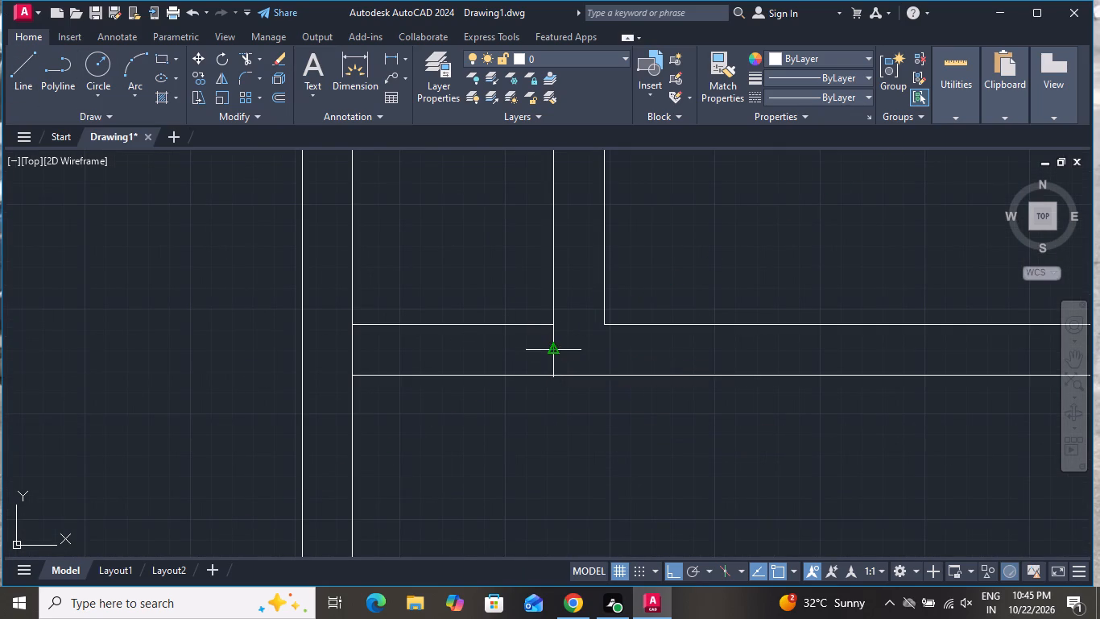
pyautogui.click(552, 350)
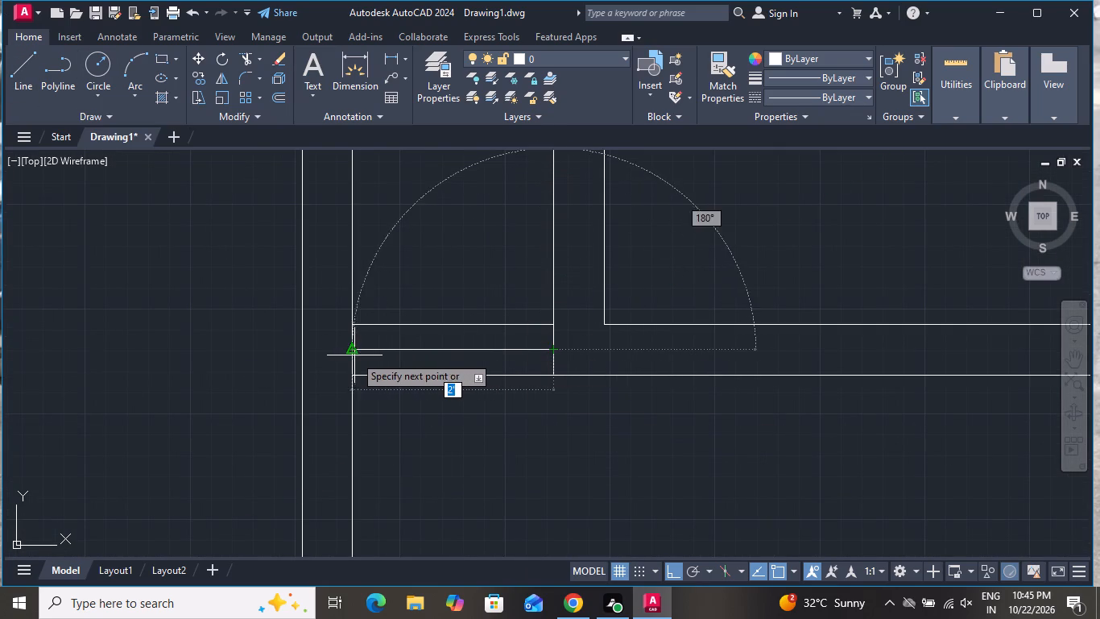
pyautogui.click(352, 346)
pyautogui.rightClick(354, 346)
pyautogui.click(395, 368)
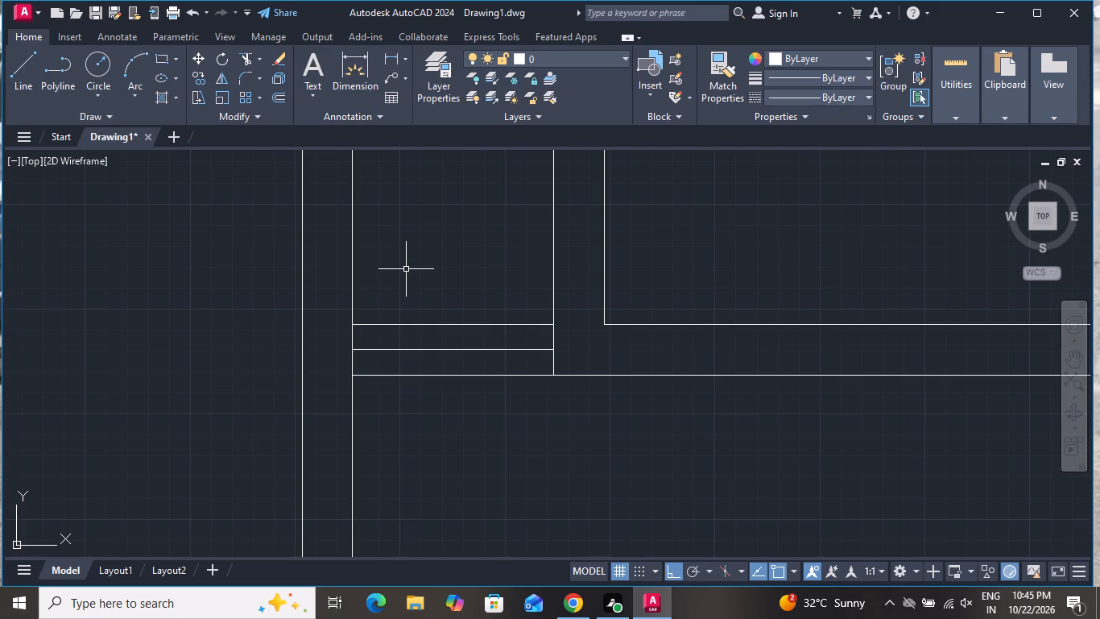
# Offset the new horizontal centre line by 1" upward and 1" downward.
pyautogui.write('O')
pyautogui.press('space')
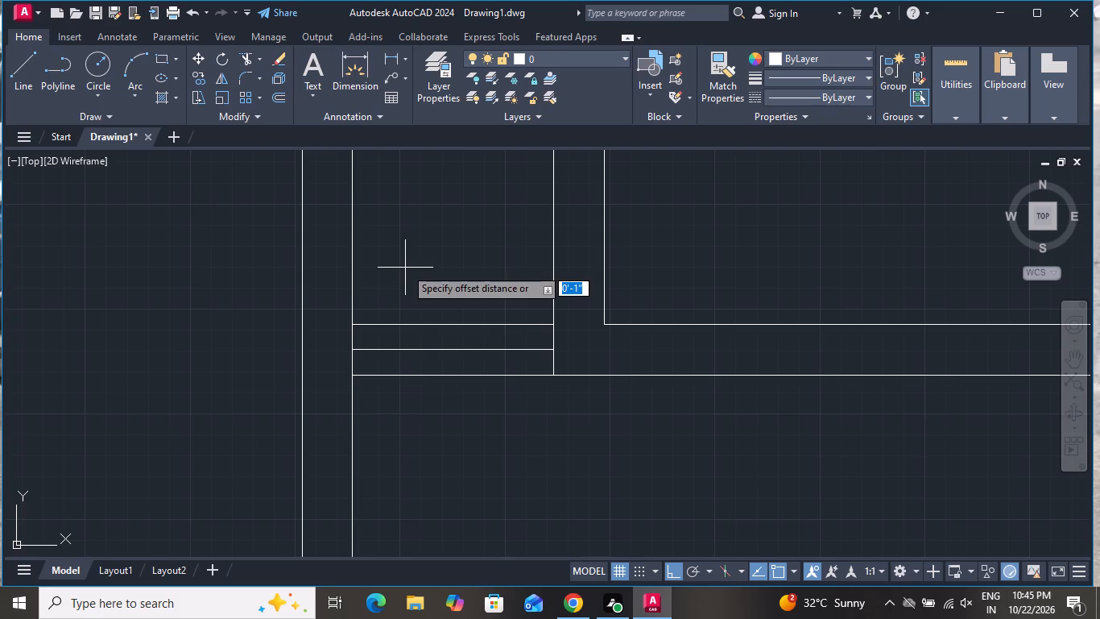
pyautogui.press('1')
pyautogui.hotkey('shift', '"')
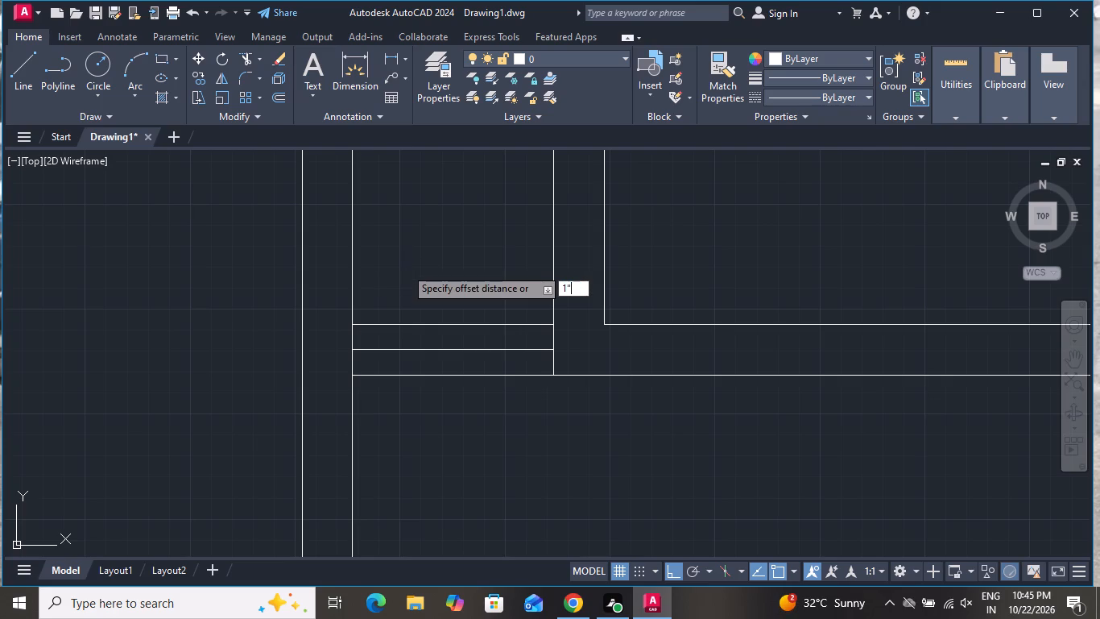
pyautogui.press('Return')
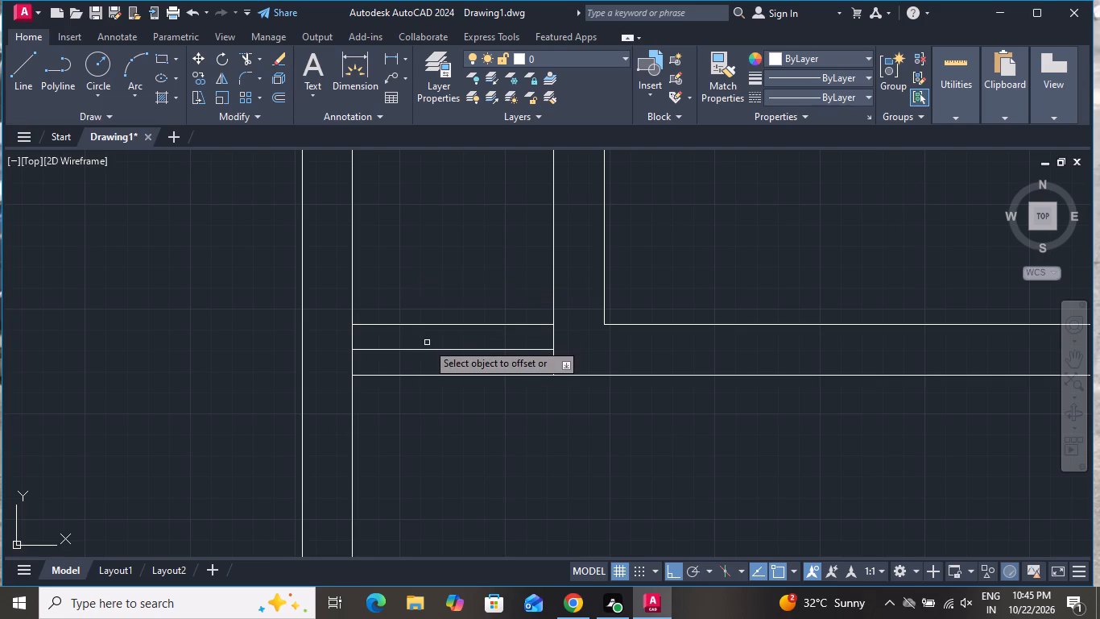
pyautogui.click(427, 353)
pyautogui.click(429, 350)
pyautogui.click(431, 338)
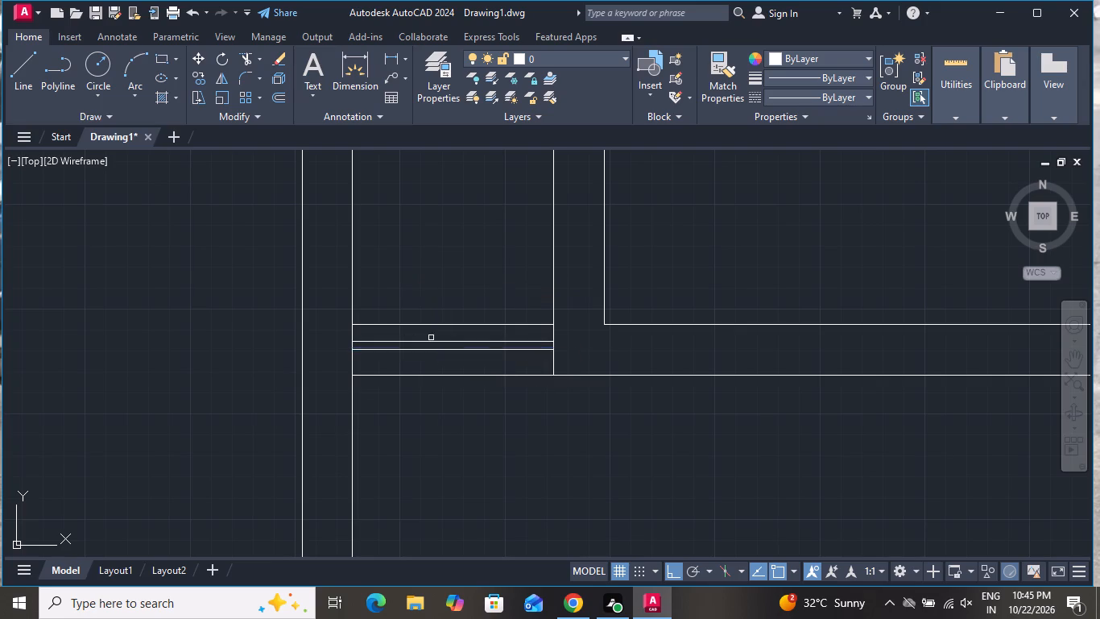
pyautogui.click(429, 351)
pyautogui.click(429, 369)
pyautogui.rightClick(431, 365)
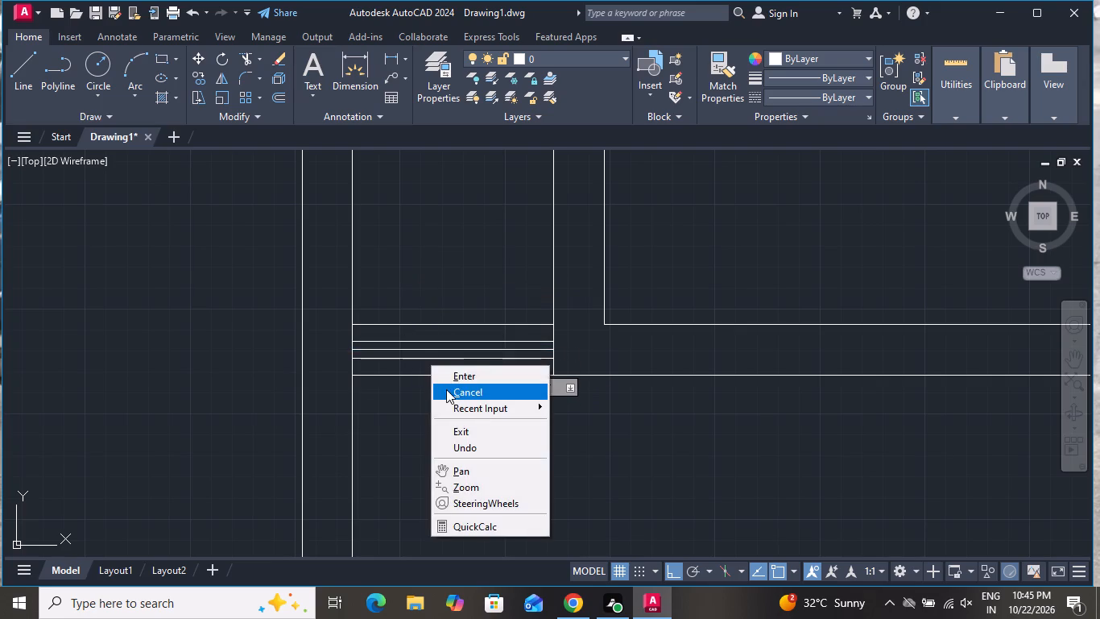
pyautogui.click(446, 389)
# Delete the horizontal centre line between the two offset window lines.
pyautogui.click(448, 347)
pyautogui.click(448, 351)
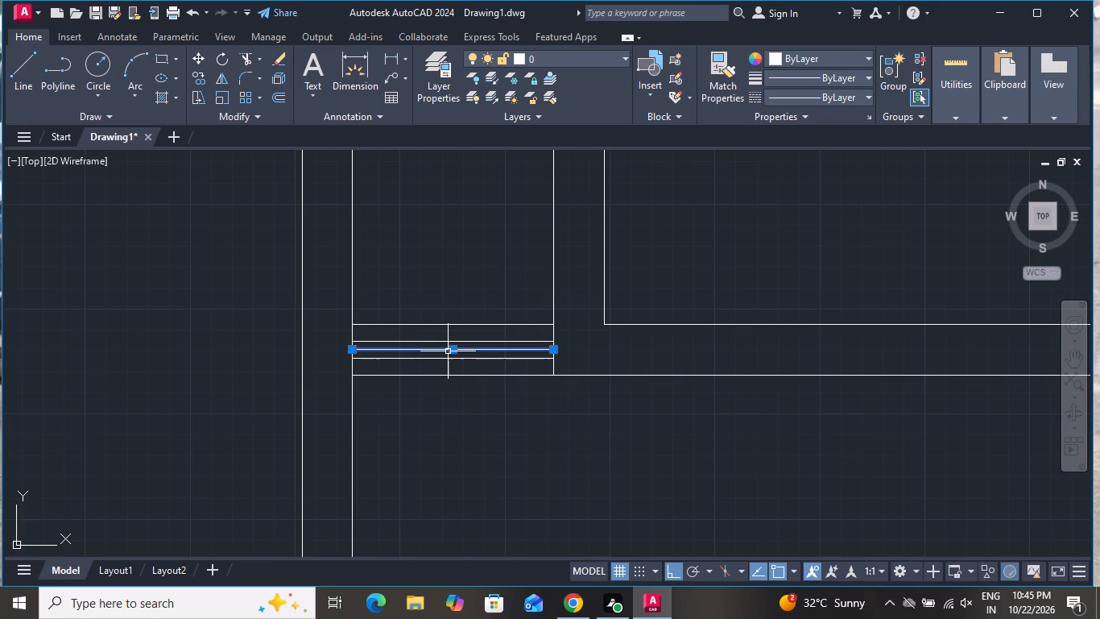
pyautogui.press('Delete')
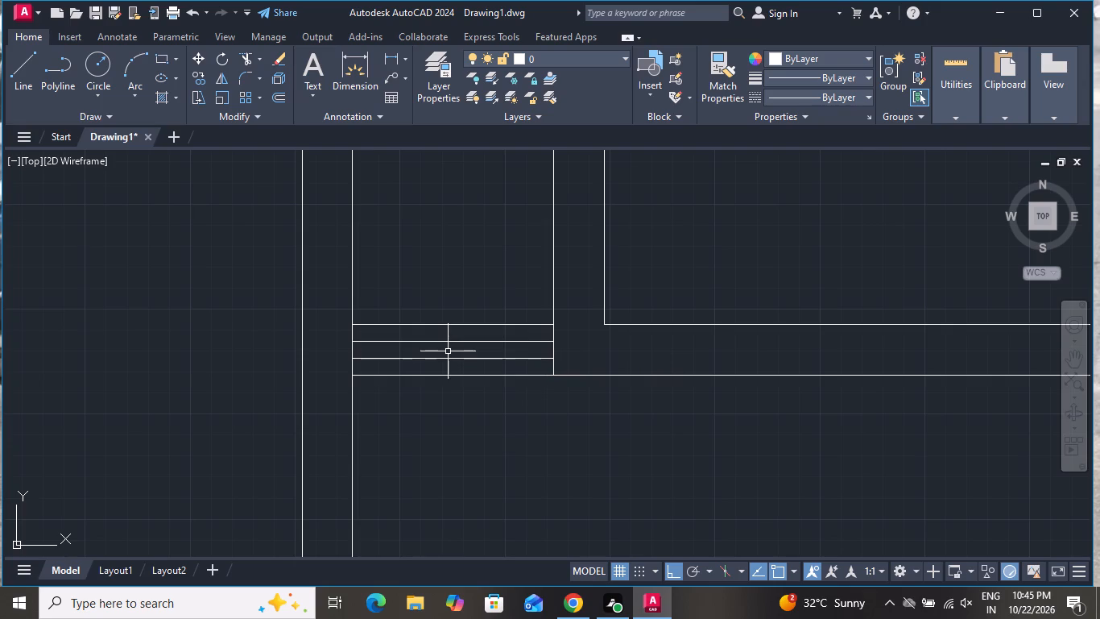
# Offset the right inner wall line of the large bottom space 10' to the left, using the Through option.
pyautogui.scroll(-5, 394, 617)
pyautogui.scroll(-5, 533, 125)
pyautogui.scroll(-1, 585, 273)
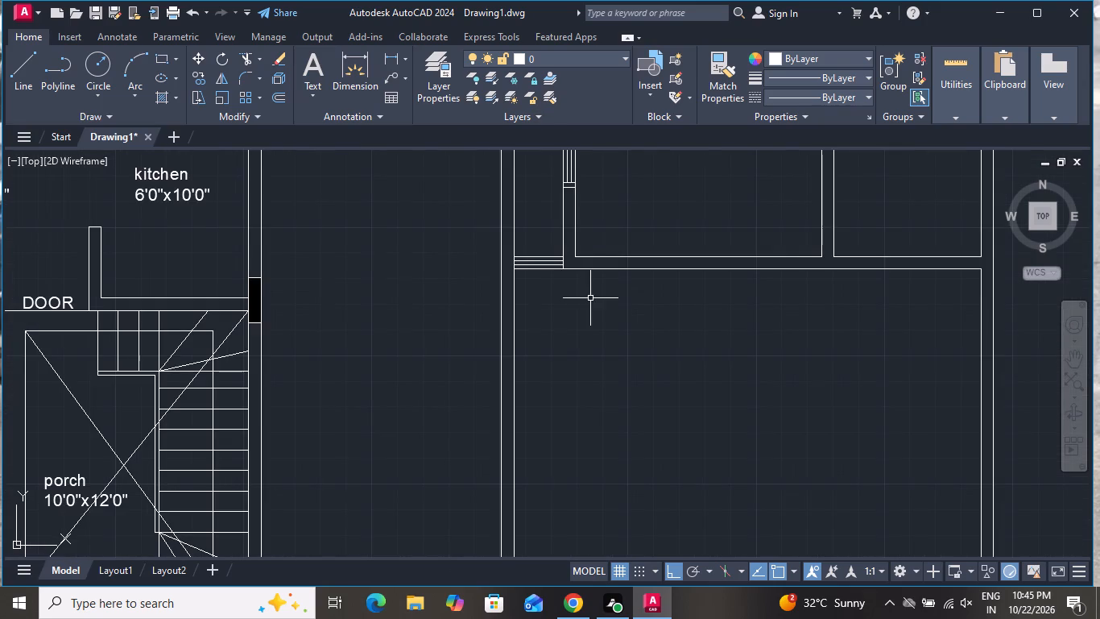
pyautogui.scroll(-1, 665, 305)
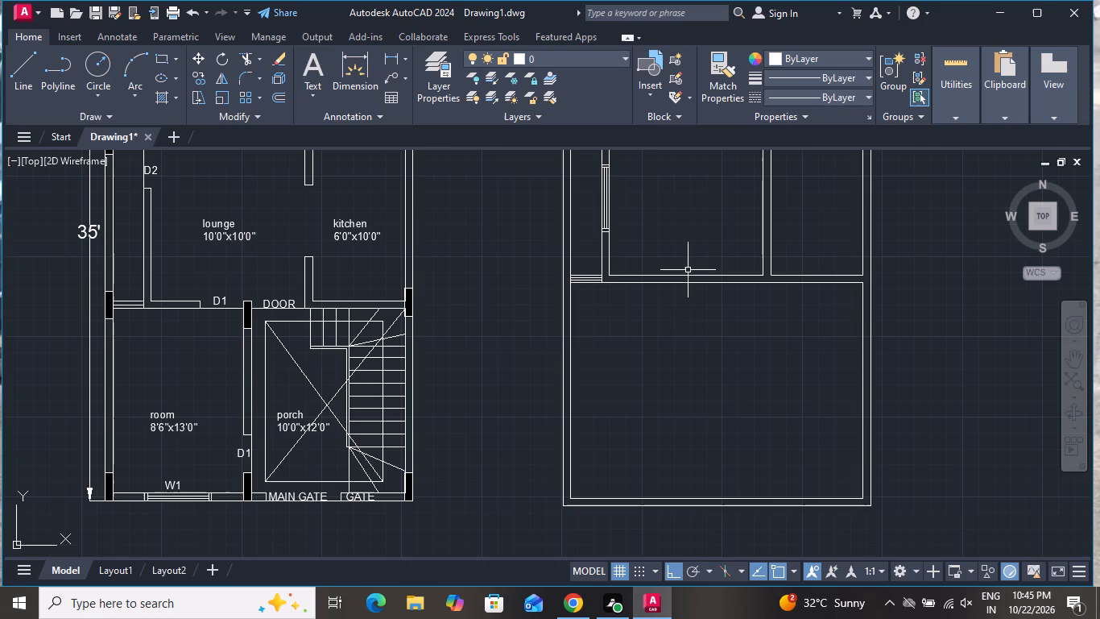
pyautogui.write('O')
pyautogui.press('space')
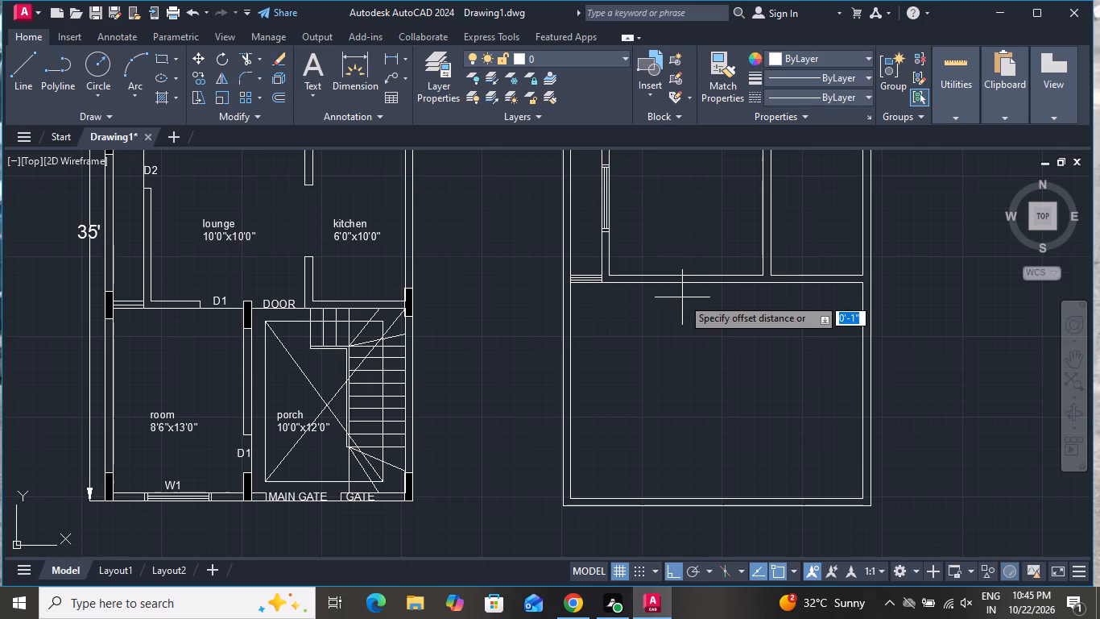
pyautogui.write('T')
pyautogui.press('space')
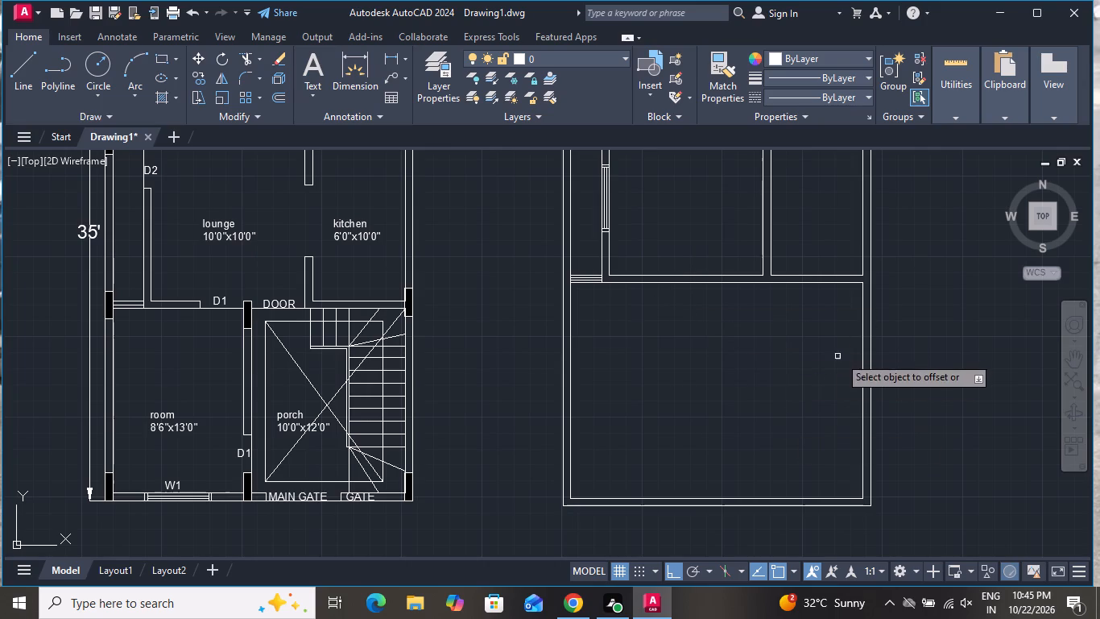
pyautogui.click(862, 369)
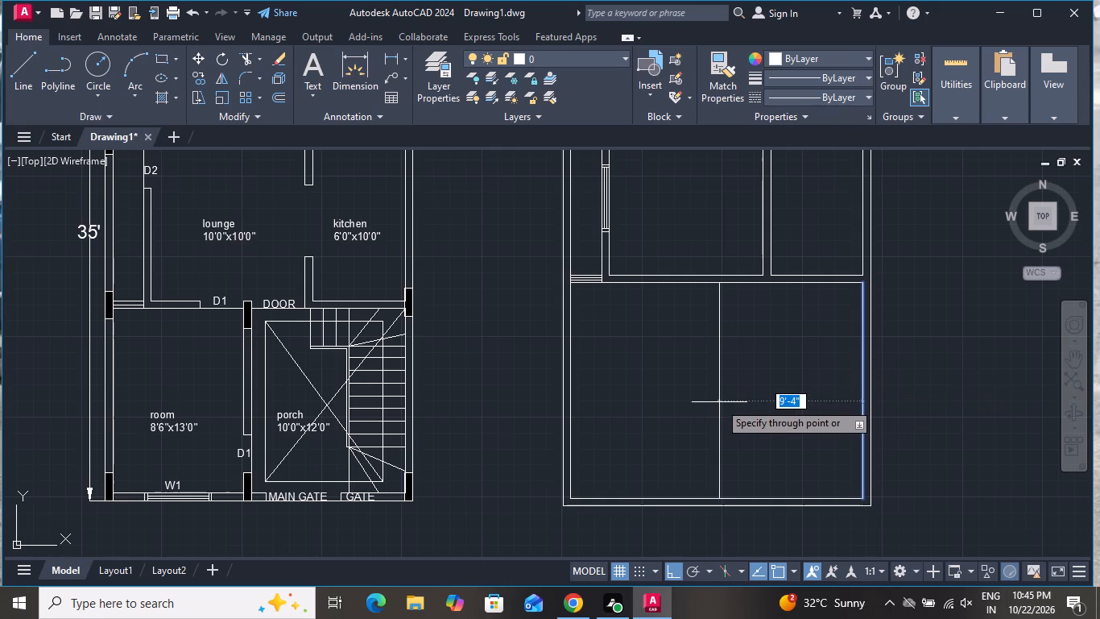
pyautogui.press('1')
pyautogui.write("0'")
pyautogui.press('Return')
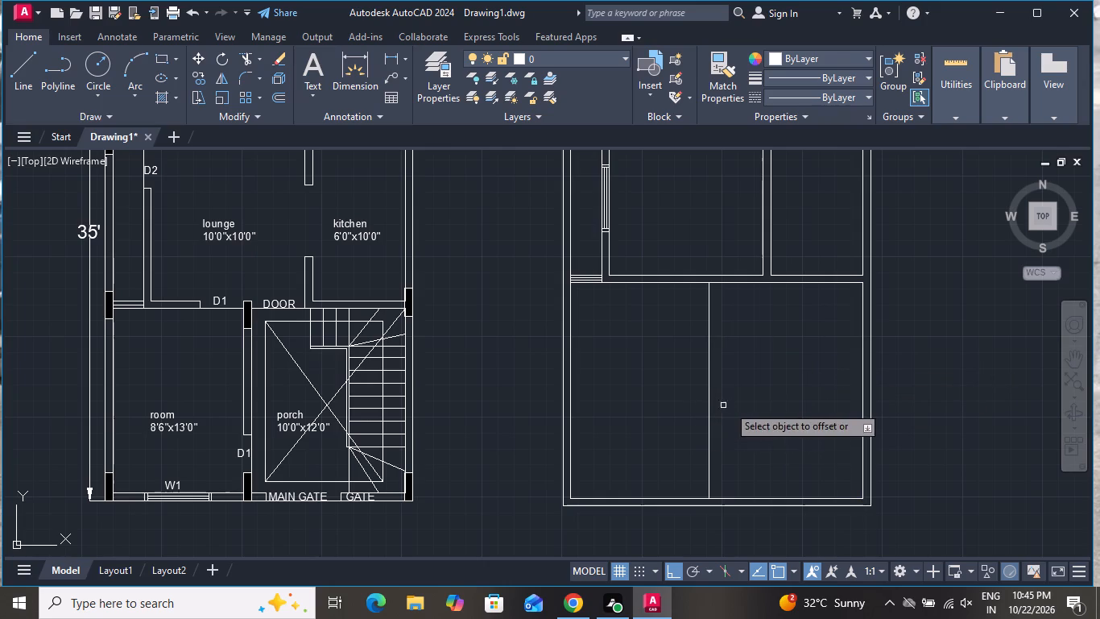
# Offset the new vertical partition line 6" to the left to form the wall between the room and the porch.
pyautogui.click(711, 422)
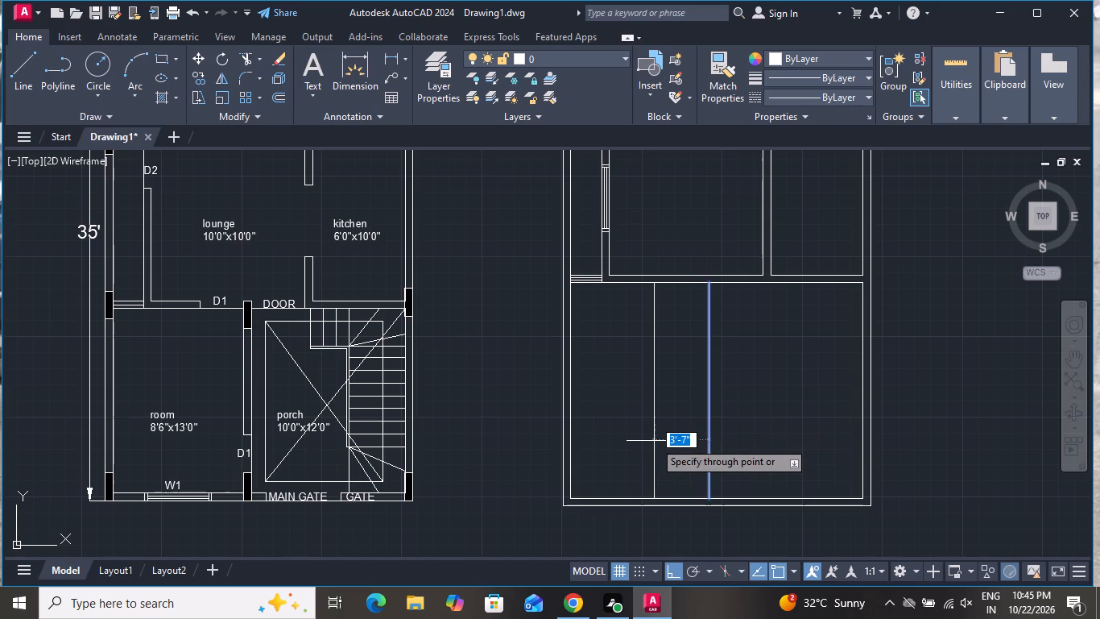
pyautogui.press('6')
pyautogui.hotkey('shift', '"')
pyautogui.press('Return')
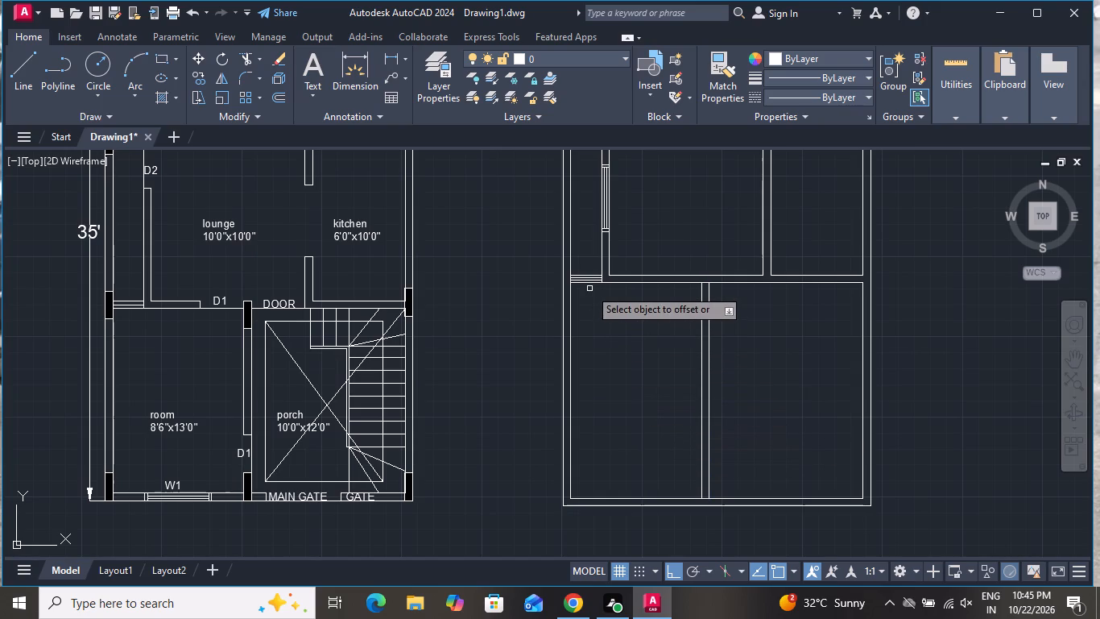
pyautogui.rightClick(624, 337)
pyautogui.click(652, 357)
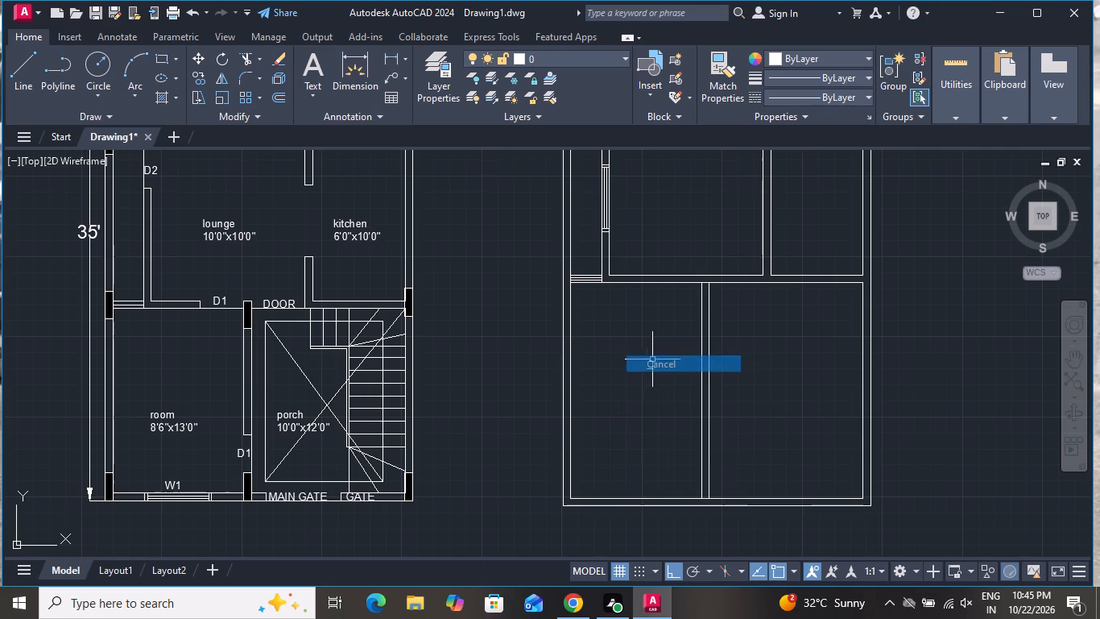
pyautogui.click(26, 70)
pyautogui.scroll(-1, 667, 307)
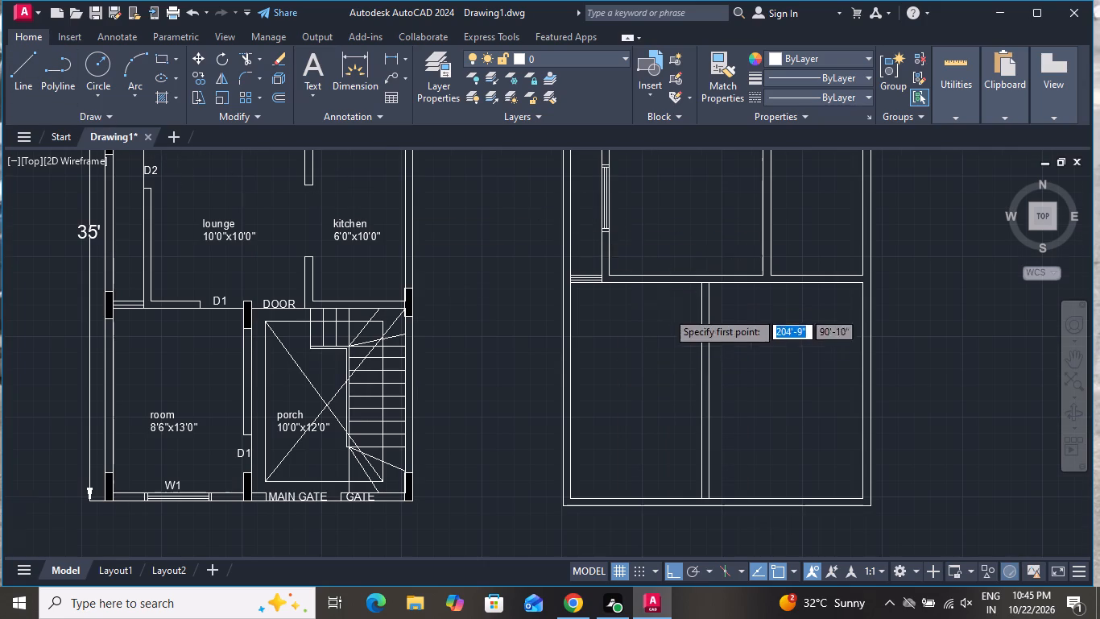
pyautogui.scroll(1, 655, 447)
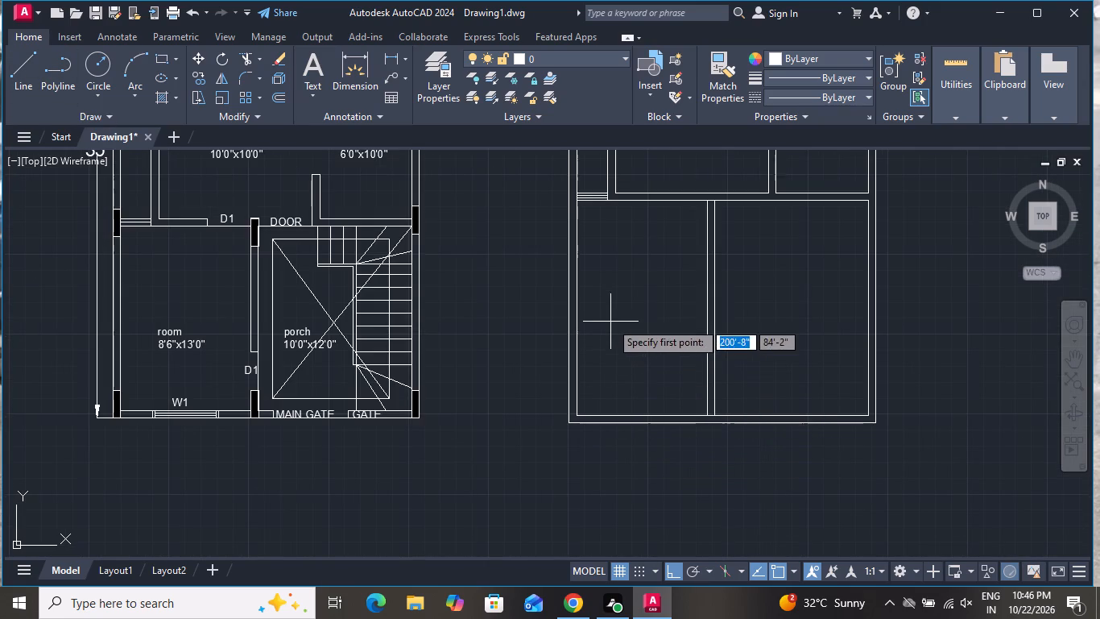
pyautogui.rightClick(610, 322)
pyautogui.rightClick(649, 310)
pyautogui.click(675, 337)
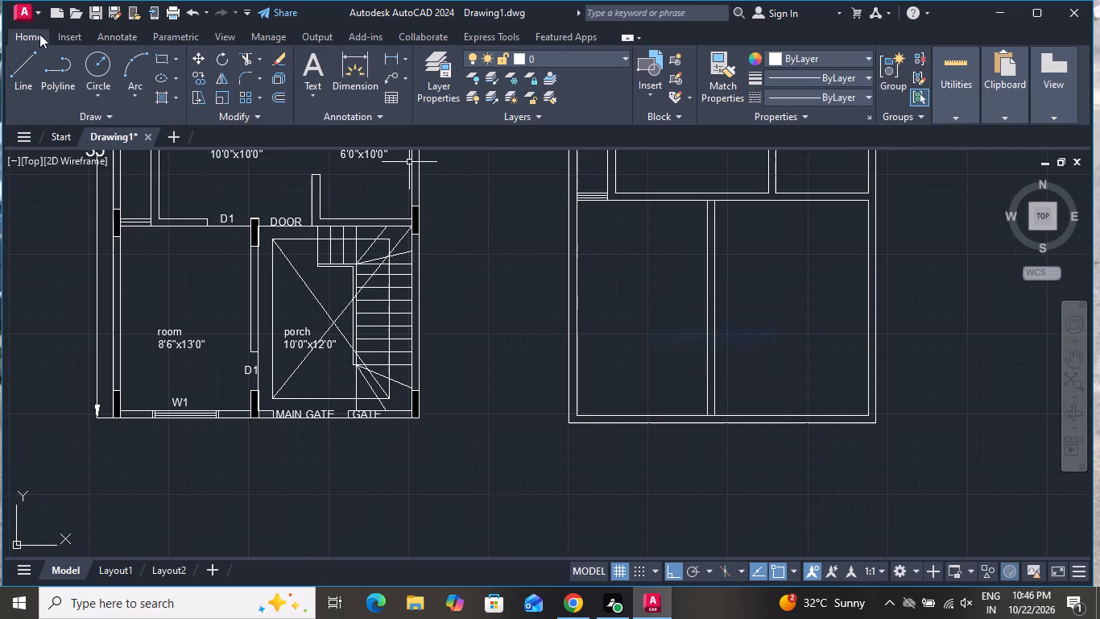
# Trim the wall lines crossing the room–porch partition at its bottom and top ends so the walls join.
pyautogui.click(250, 64)
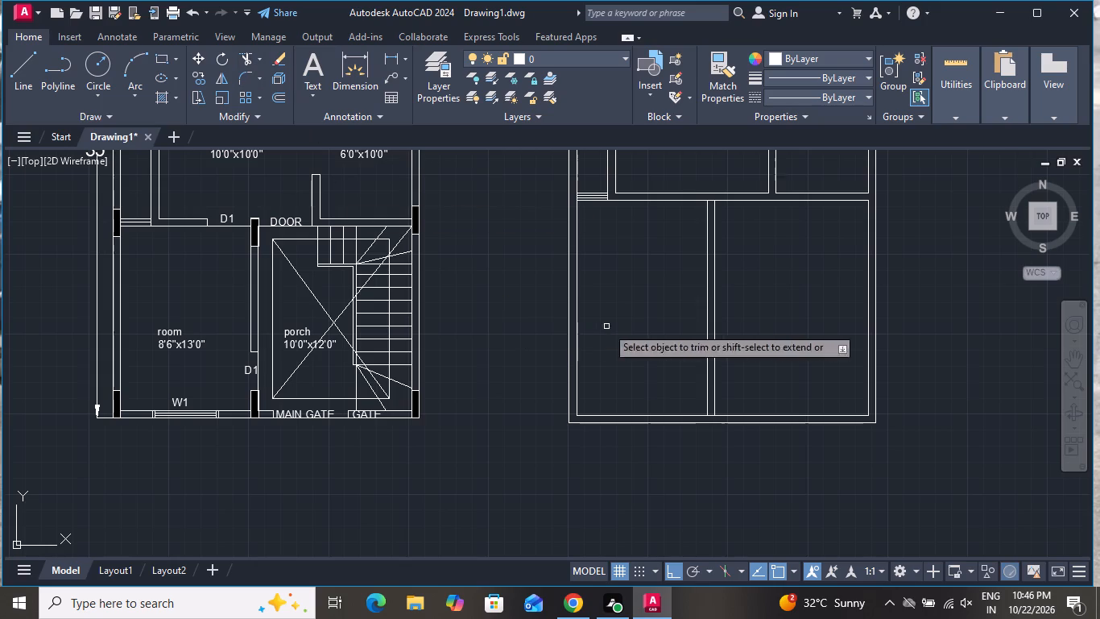
pyautogui.scroll(1, 675, 384)
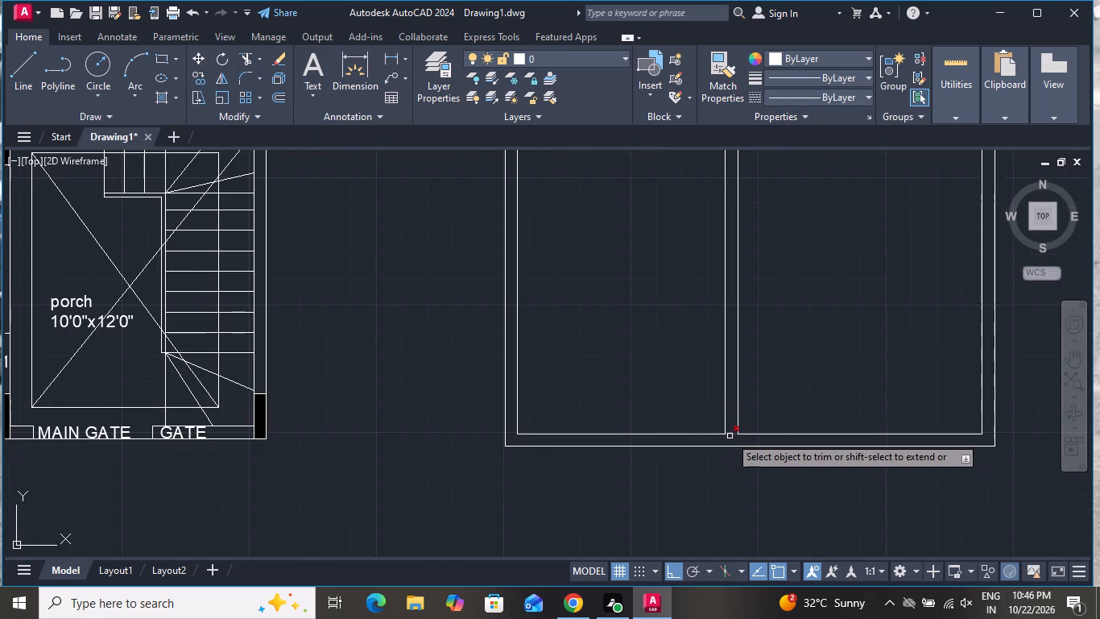
pyautogui.click(730, 436)
pyautogui.scroll(-2, 772, 465)
pyautogui.scroll(4, 751, 310)
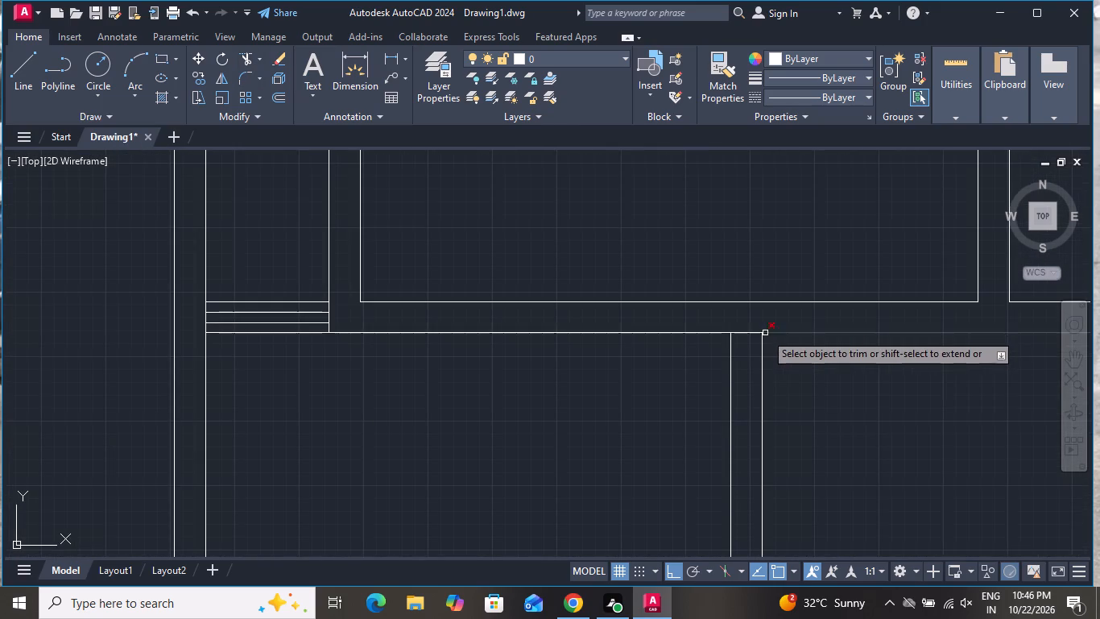
pyautogui.click(753, 334)
pyautogui.rightClick(548, 372)
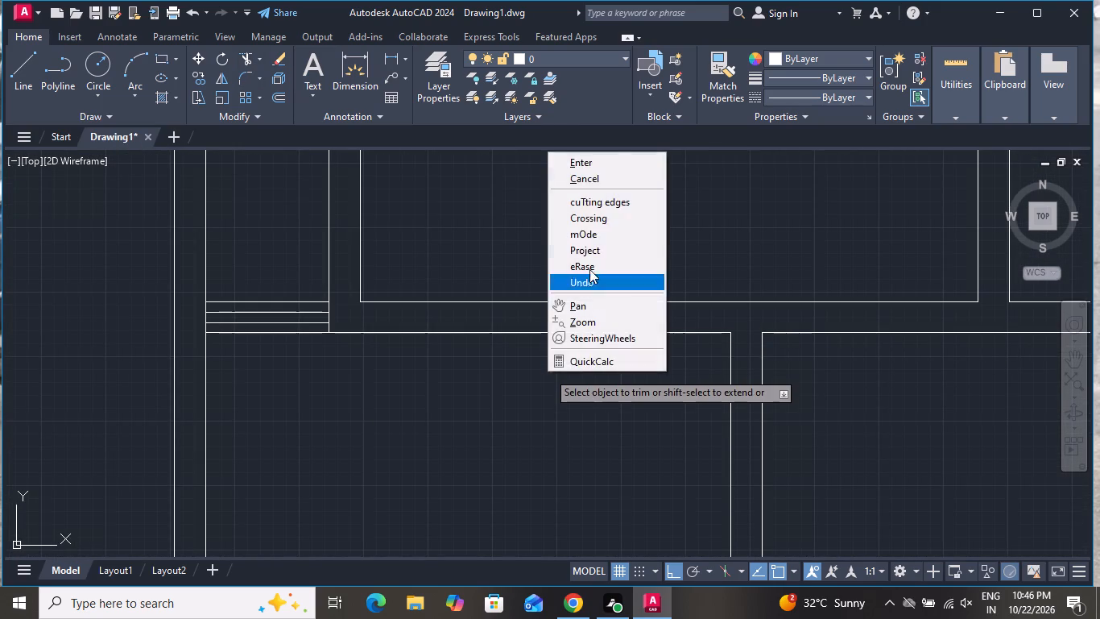
pyautogui.click(594, 172)
# Draw a short vertical line across the room's bottom wall, from the inner line's midpoint to the outer line.
pyautogui.click(20, 74)
pyautogui.scroll(-1, 248, 163)
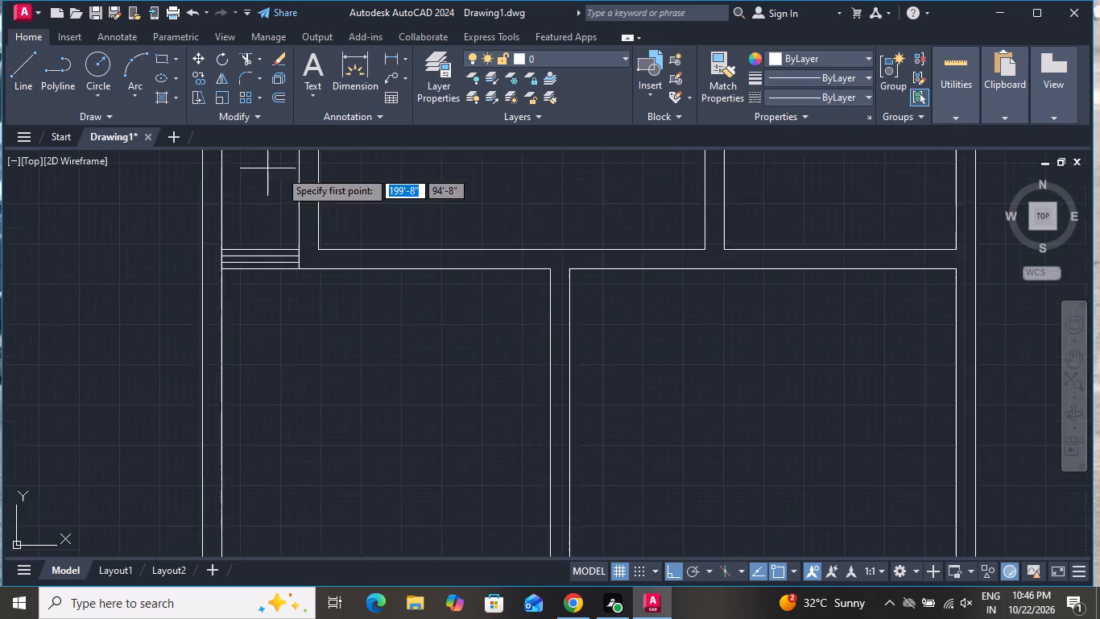
pyautogui.scroll(-3, 285, 170)
pyautogui.scroll(3, 374, 363)
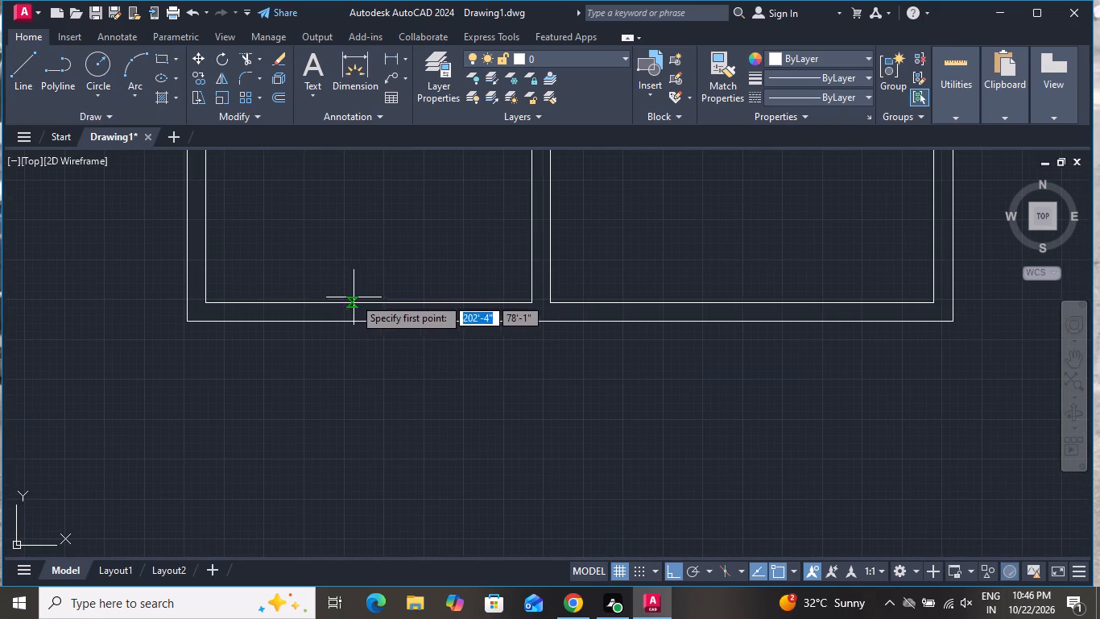
pyautogui.click(369, 301)
pyautogui.click(371, 322)
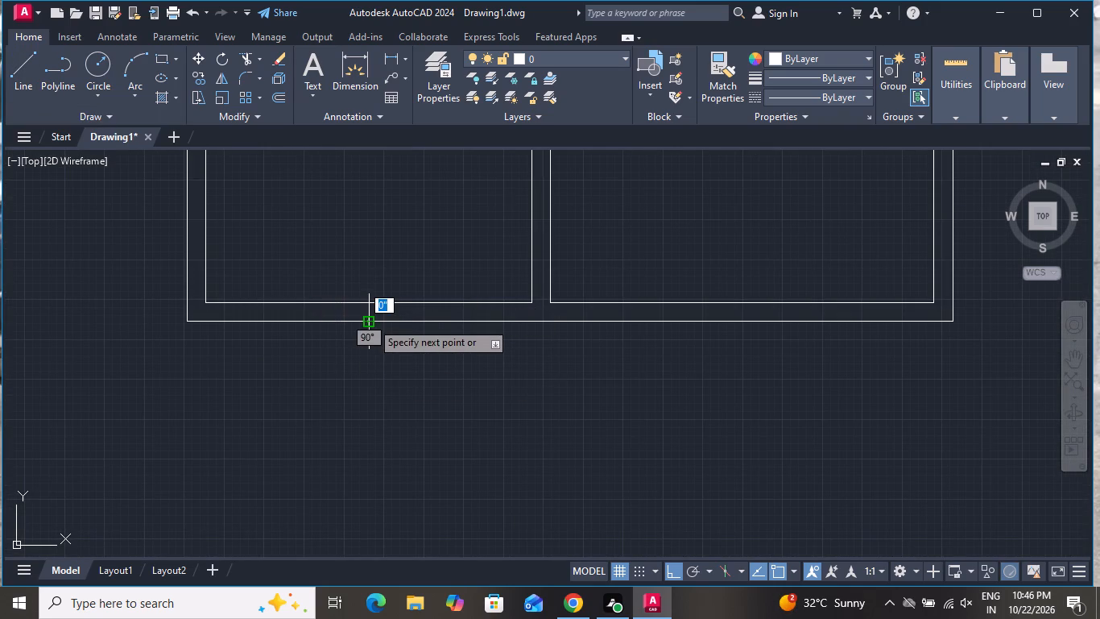
pyautogui.rightClick(371, 322)
pyautogui.click(408, 343)
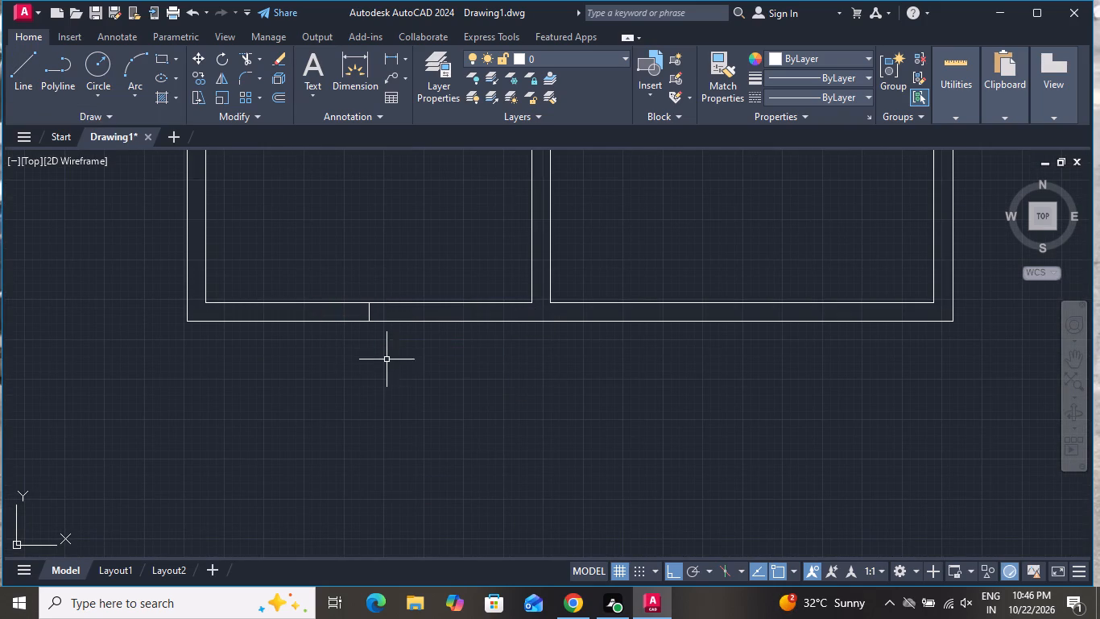
# Offset the short vertical line in the room's bottom wall by 2' to each side for the window width.
pyautogui.write('O')
pyautogui.press('space')
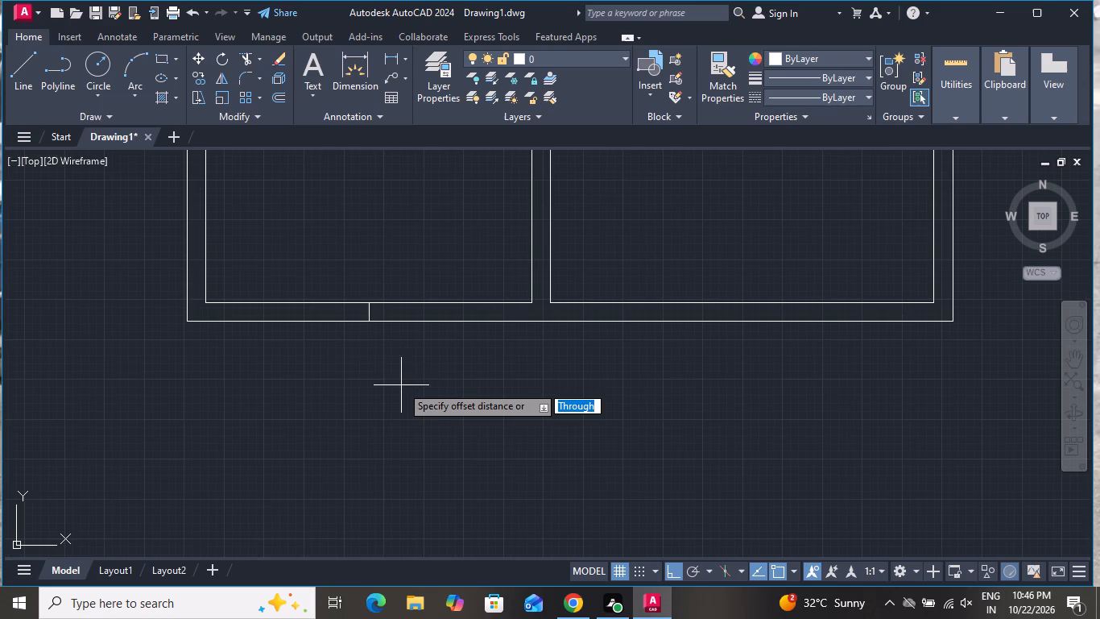
pyautogui.press('2')
pyautogui.press("'")
pyautogui.press('Return')
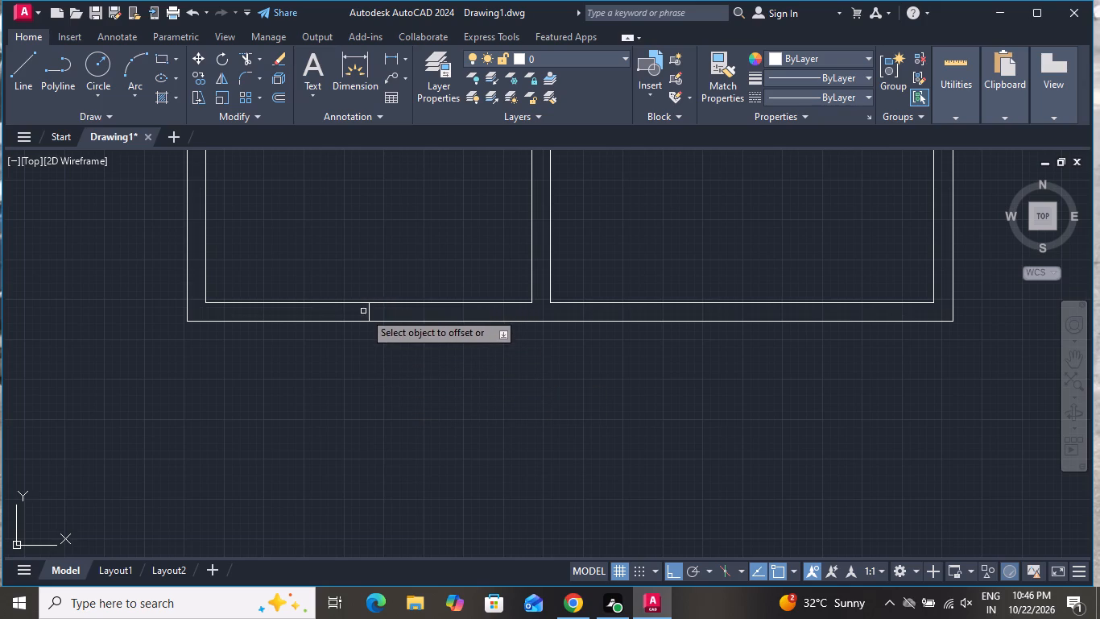
pyautogui.scroll(2, 361, 319)
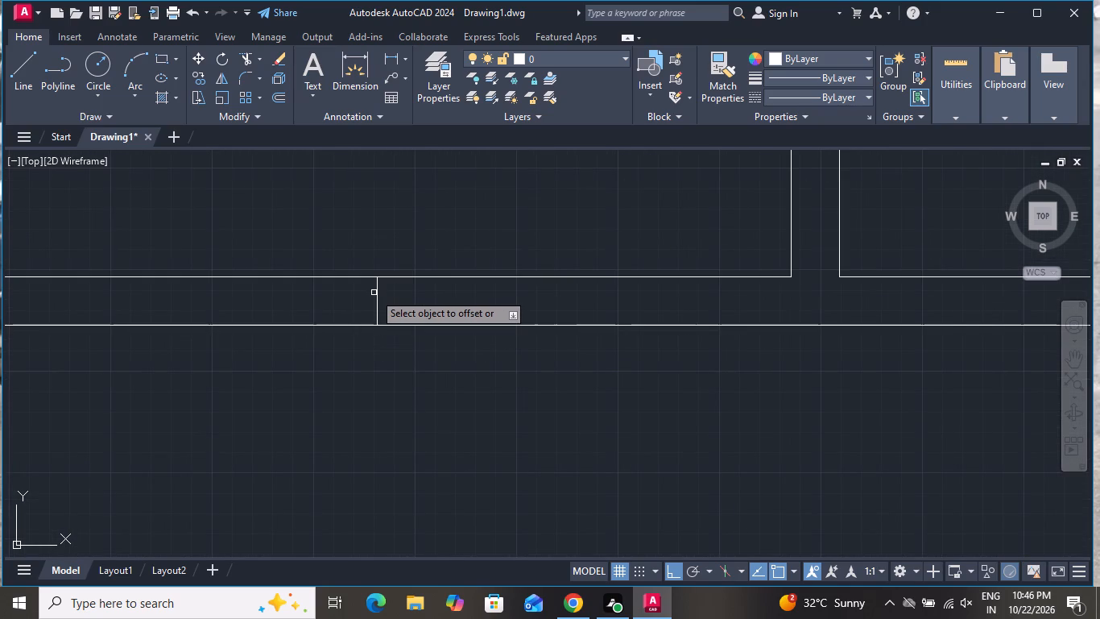
pyautogui.click(378, 301)
pyautogui.click(440, 297)
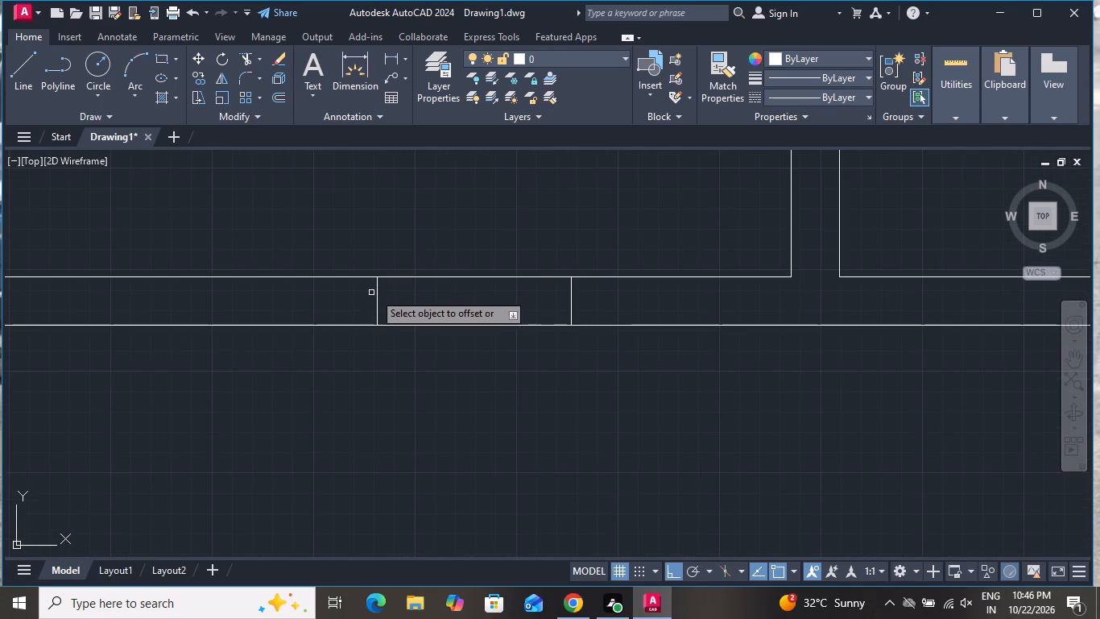
pyautogui.click(377, 292)
pyautogui.click(318, 309)
pyautogui.rightClick(308, 391)
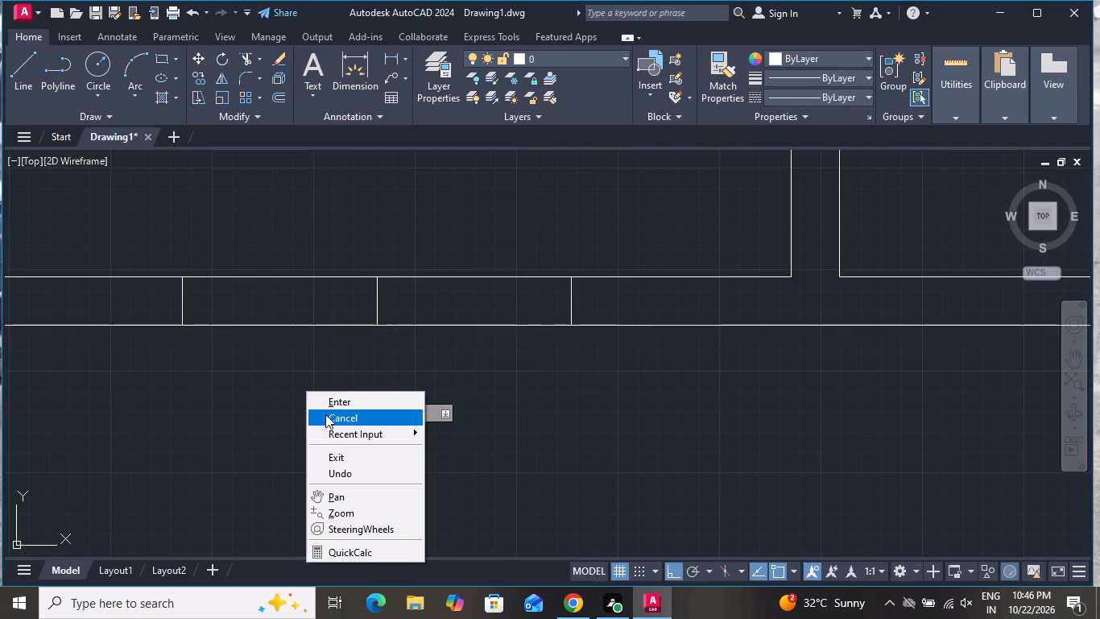
pyautogui.click(325, 414)
# Offset the two window end lines in the bottom wall outward by 2" to form the frame.
pyautogui.write('O 2')
pyautogui.hotkey('shift', '"')
pyautogui.press('Return')
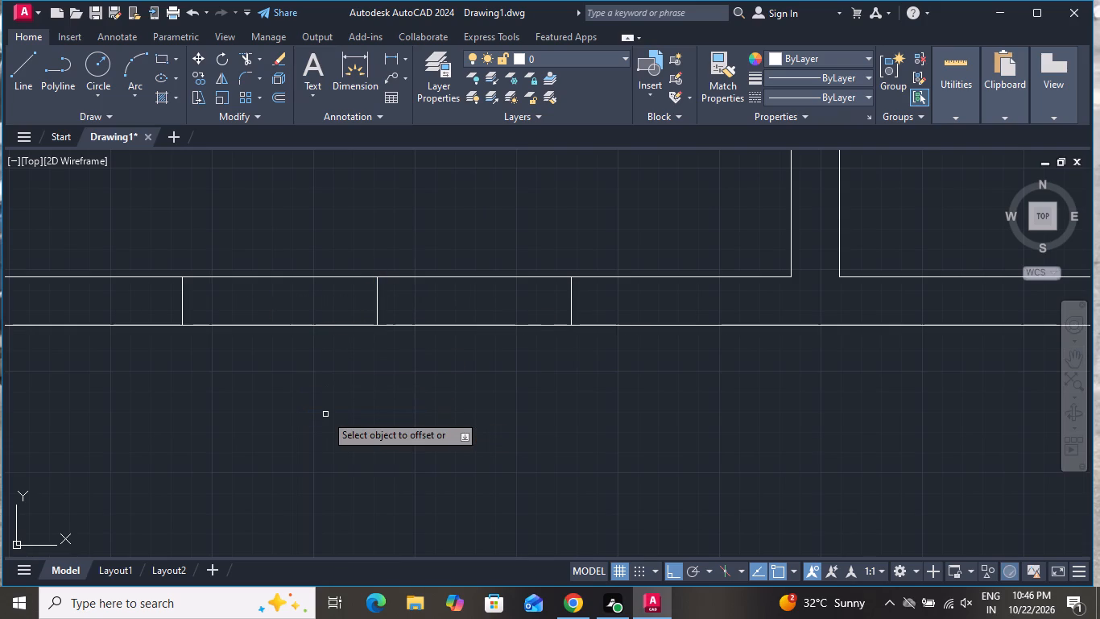
pyautogui.click(180, 297)
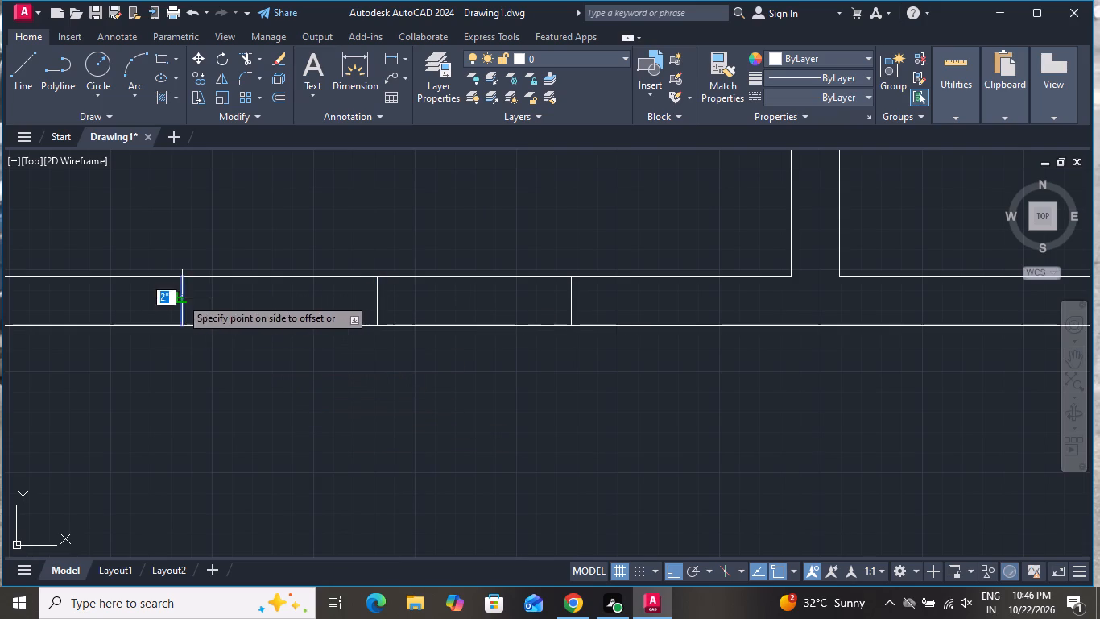
pyautogui.click(130, 315)
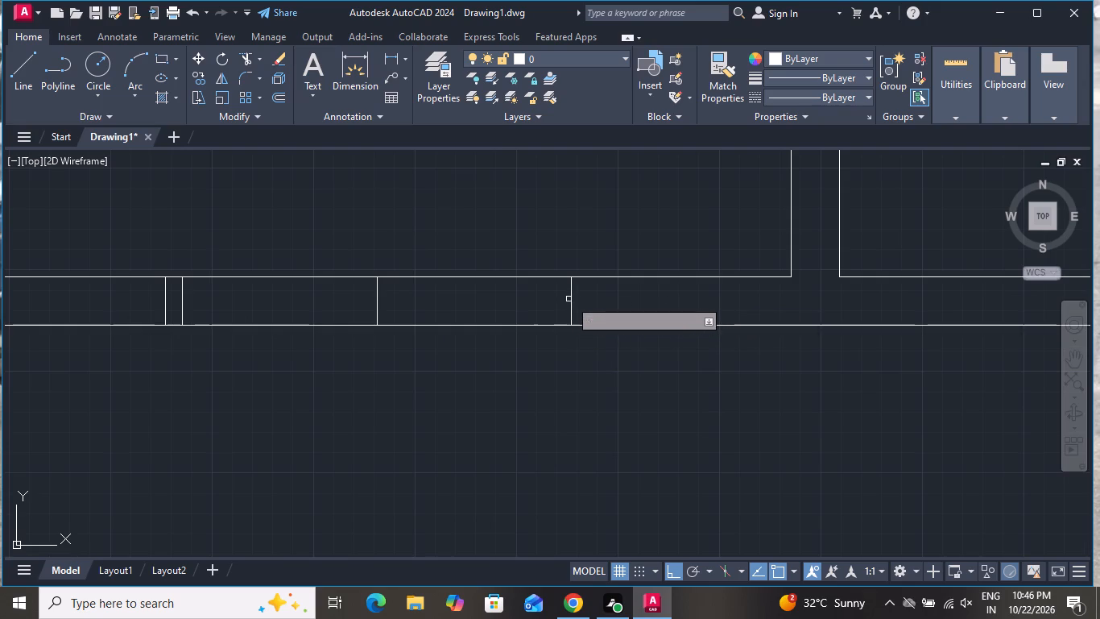
pyautogui.click(569, 298)
pyautogui.click(592, 300)
pyautogui.rightClick(523, 389)
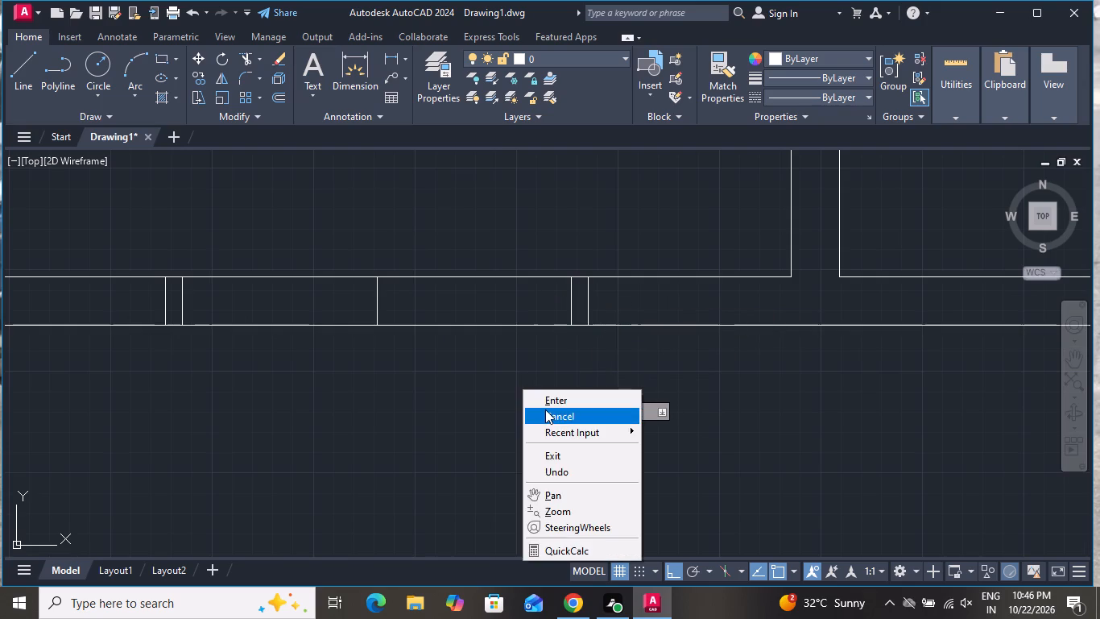
pyautogui.click(547, 409)
# Draw a horizontal centre line between the midpoints of the bottom window's two inner end lines.
pyautogui.click(31, 69)
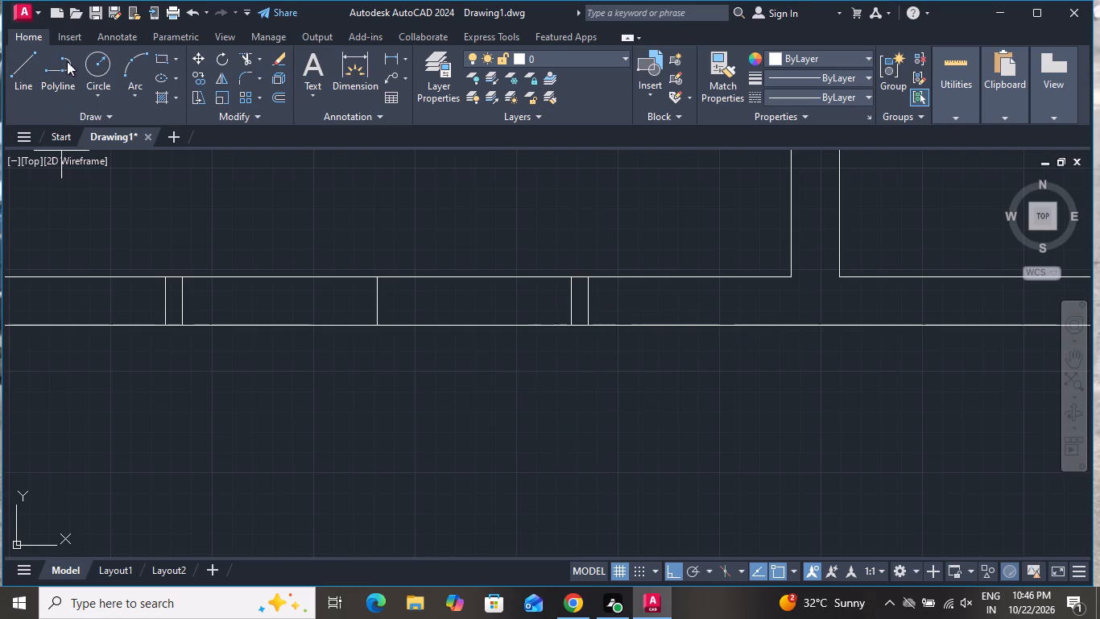
pyautogui.click(185, 304)
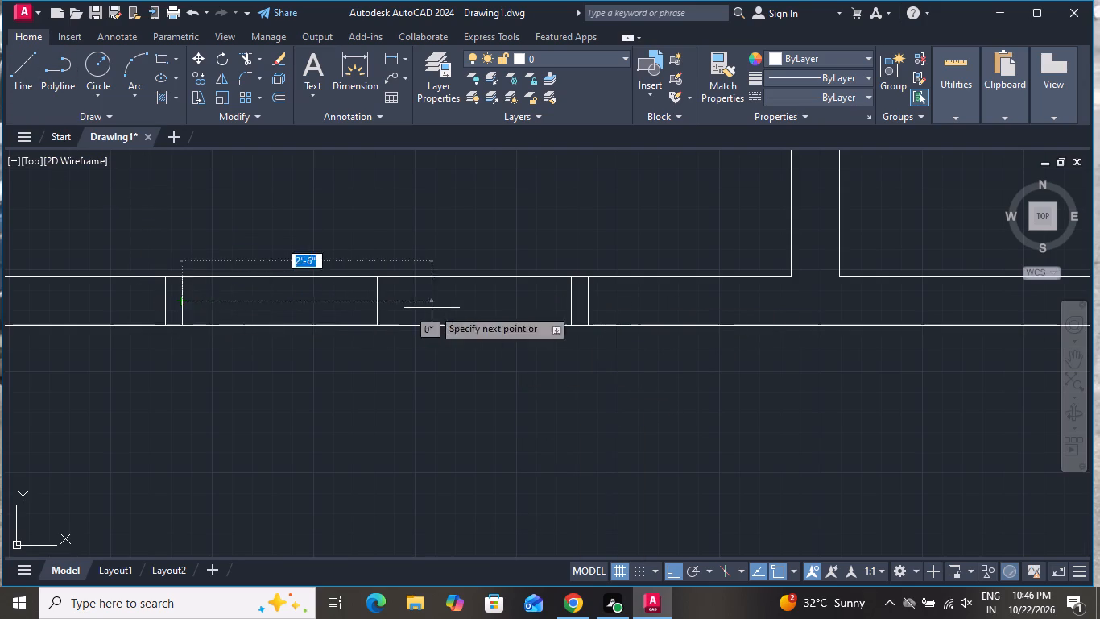
pyautogui.click(568, 301)
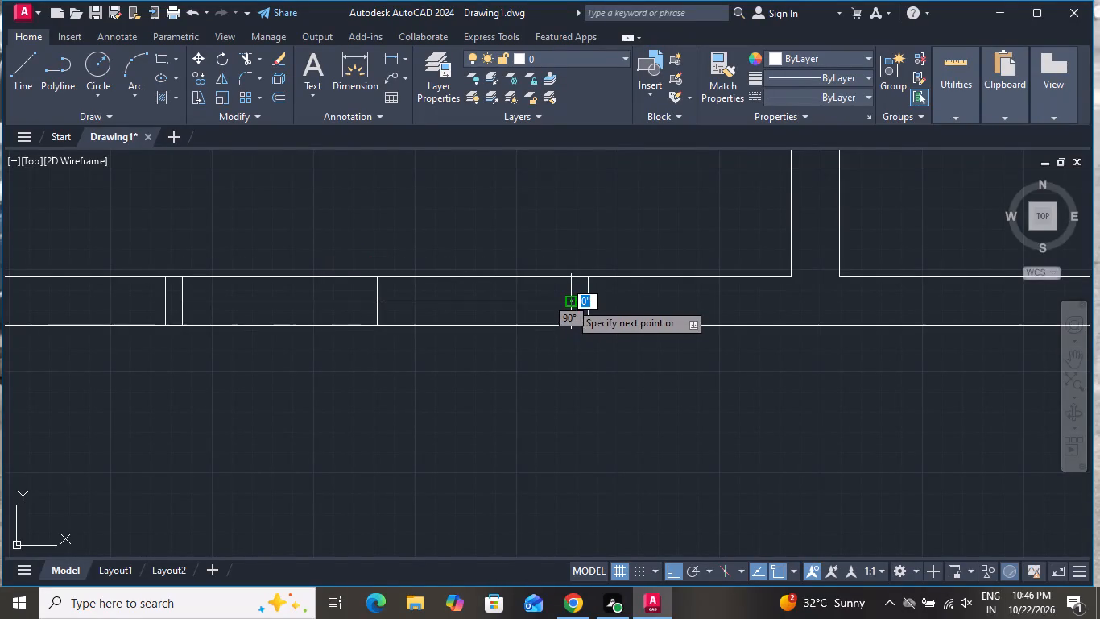
pyautogui.rightClick(573, 305)
pyautogui.click(585, 334)
# Offset the bottom window's horizontal centre line by 1" downward and 1" upward.
pyautogui.write('O 1')
pyautogui.hotkey('shift', '"')
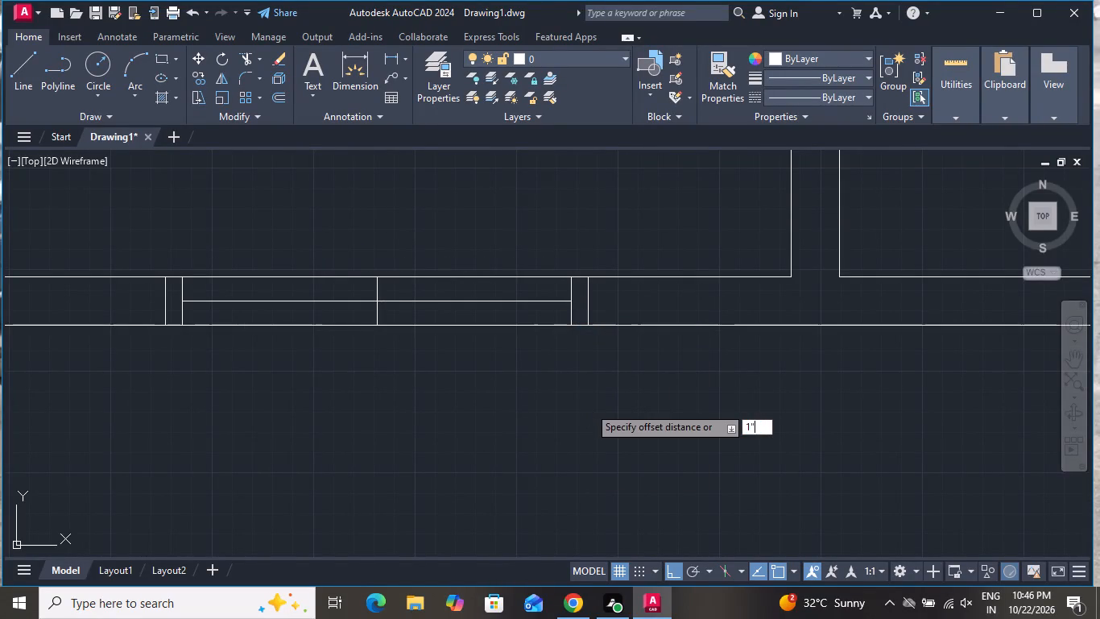
pyautogui.press('Return')
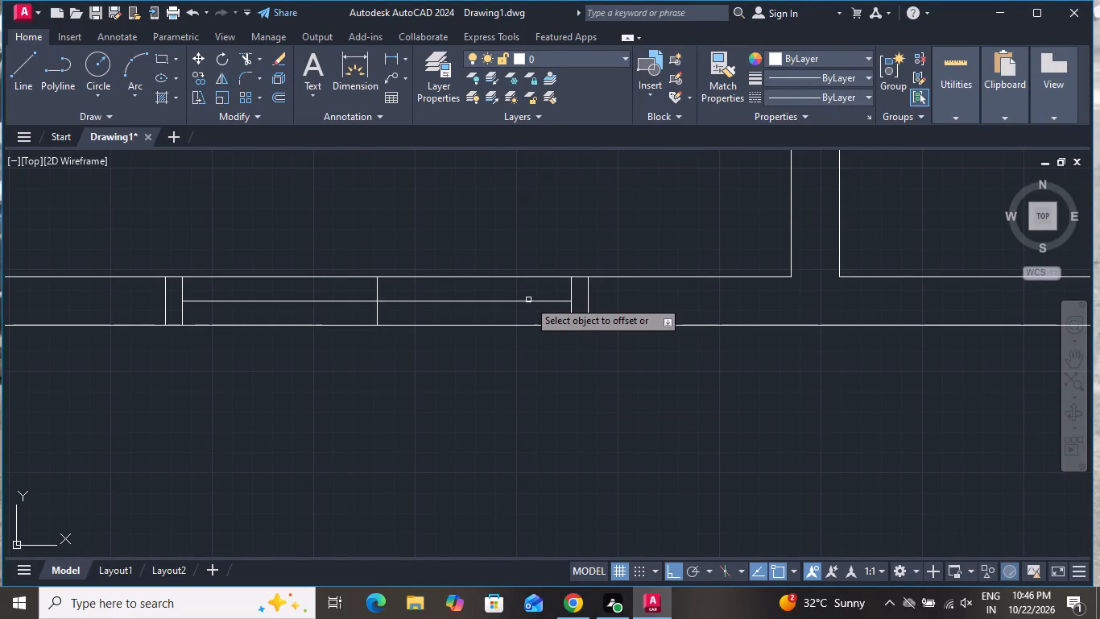
pyautogui.click(525, 300)
pyautogui.click(525, 313)
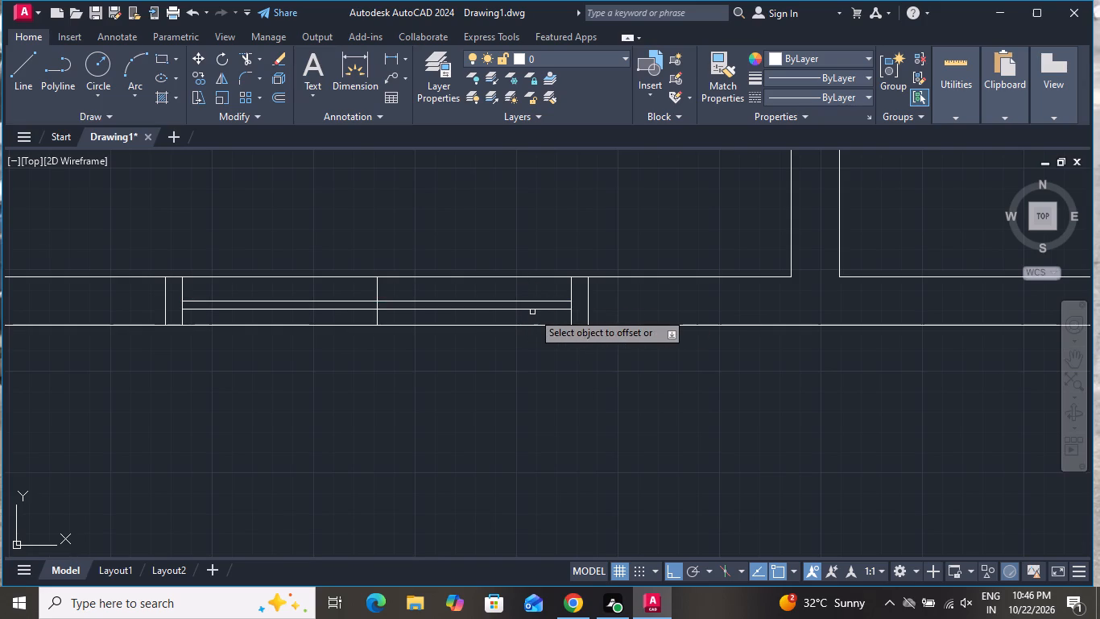
pyautogui.scroll(1, 362, 309)
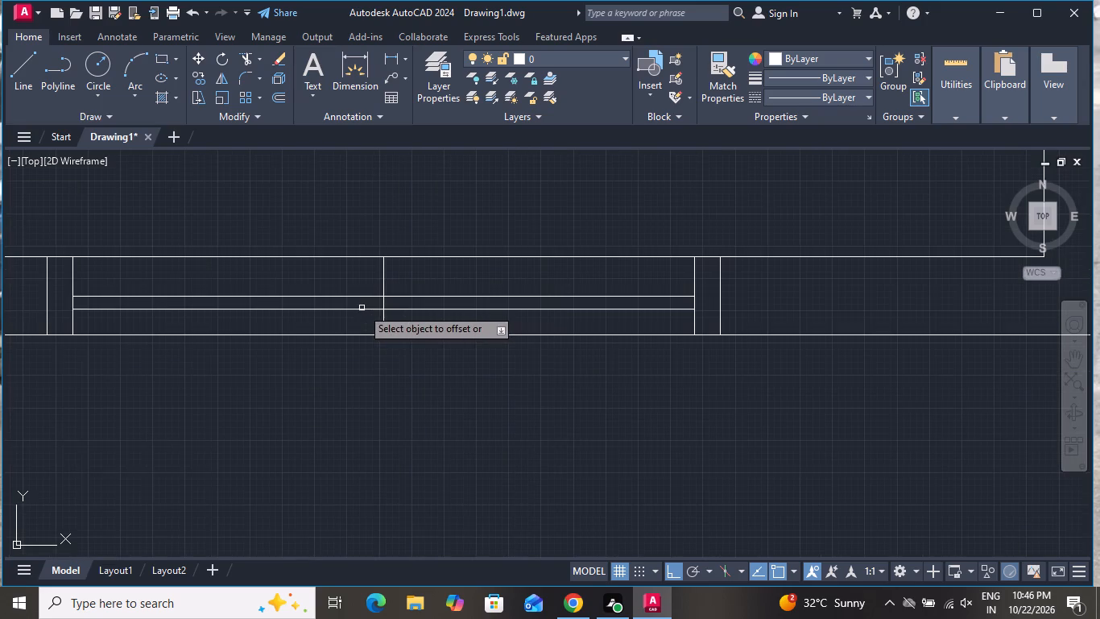
pyautogui.click(362, 295)
pyautogui.click(366, 280)
pyautogui.rightClick(367, 279)
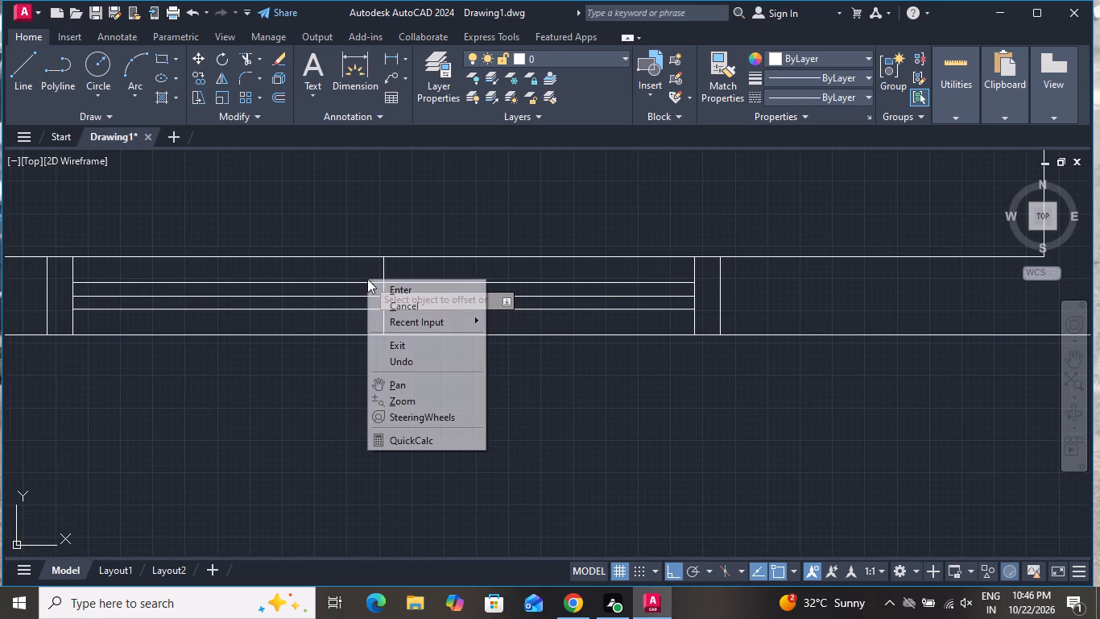
pyautogui.click(382, 305)
# Delete the bottom window's vertical and horizontal centre lines together.
pyautogui.scroll(3, 379, 289)
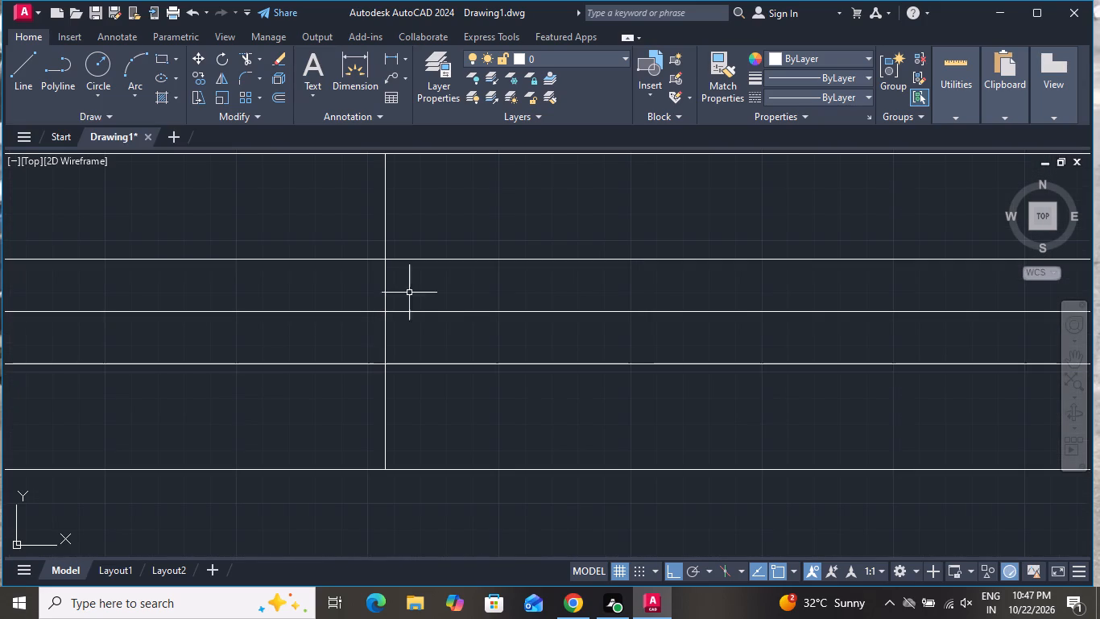
pyautogui.click(420, 291)
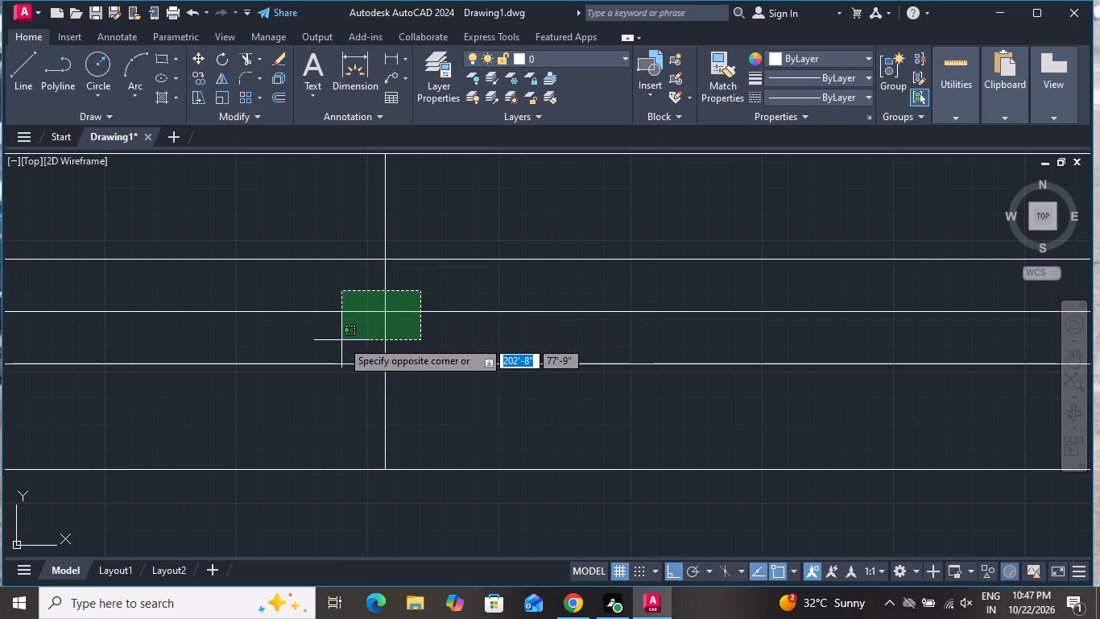
pyautogui.click(341, 340)
pyautogui.press('Delete')
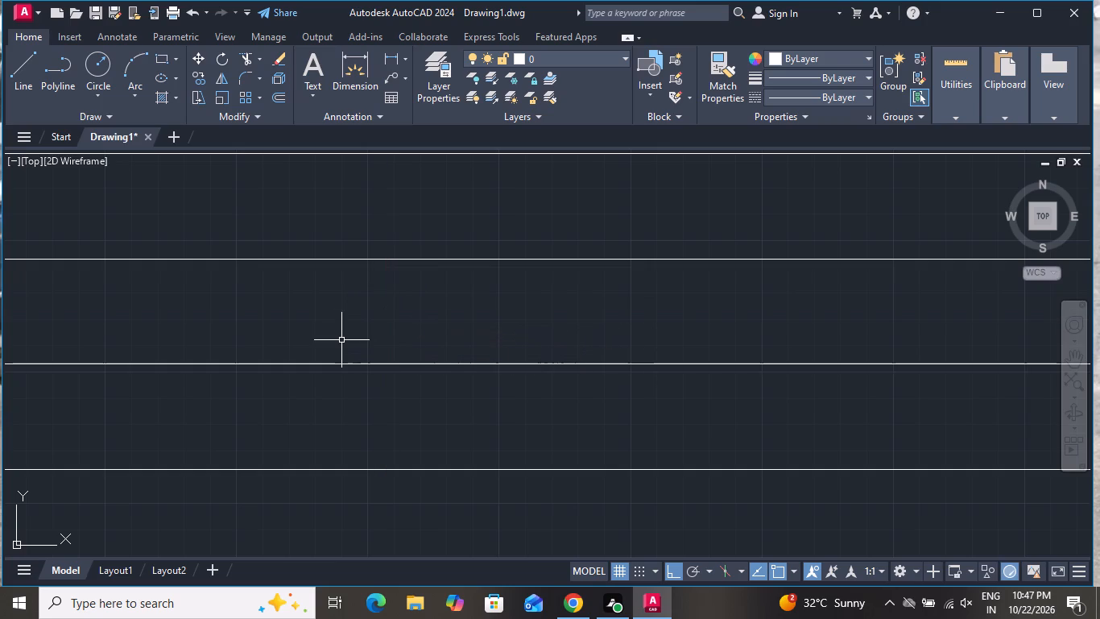
# Copy the filled column from the original plan's top-right corner into the new plan's top-left wall corner, with Ortho off.
pyautogui.scroll(-2, 466, 496)
pyautogui.scroll(-5, 472, 422)
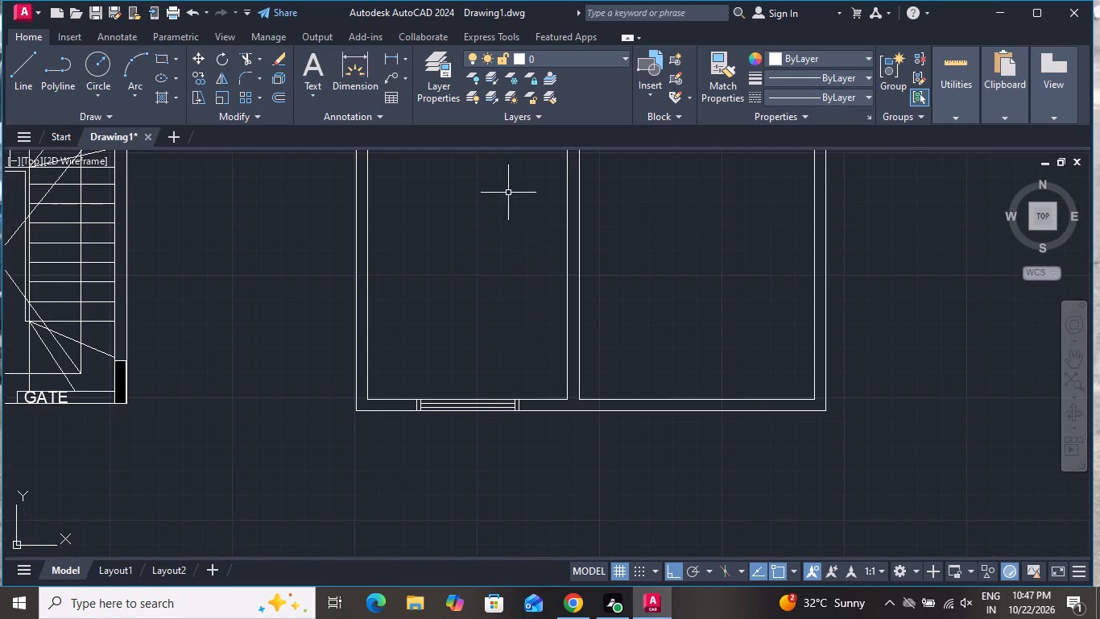
pyautogui.scroll(-3, 461, 330)
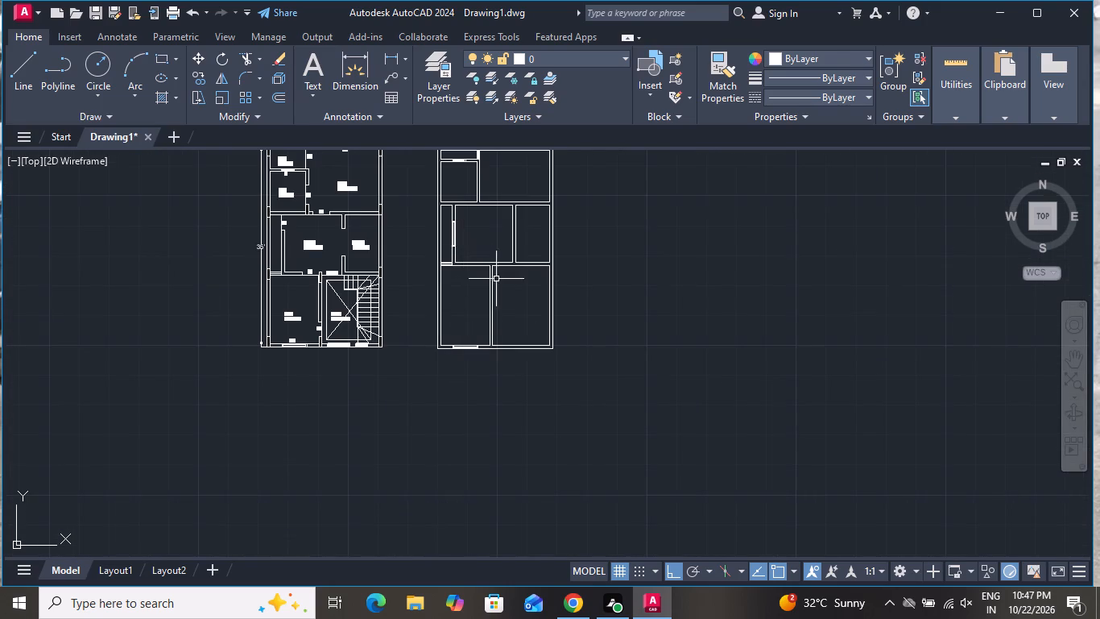
pyautogui.scroll(-1, 508, 329)
pyautogui.scroll(4, 491, 216)
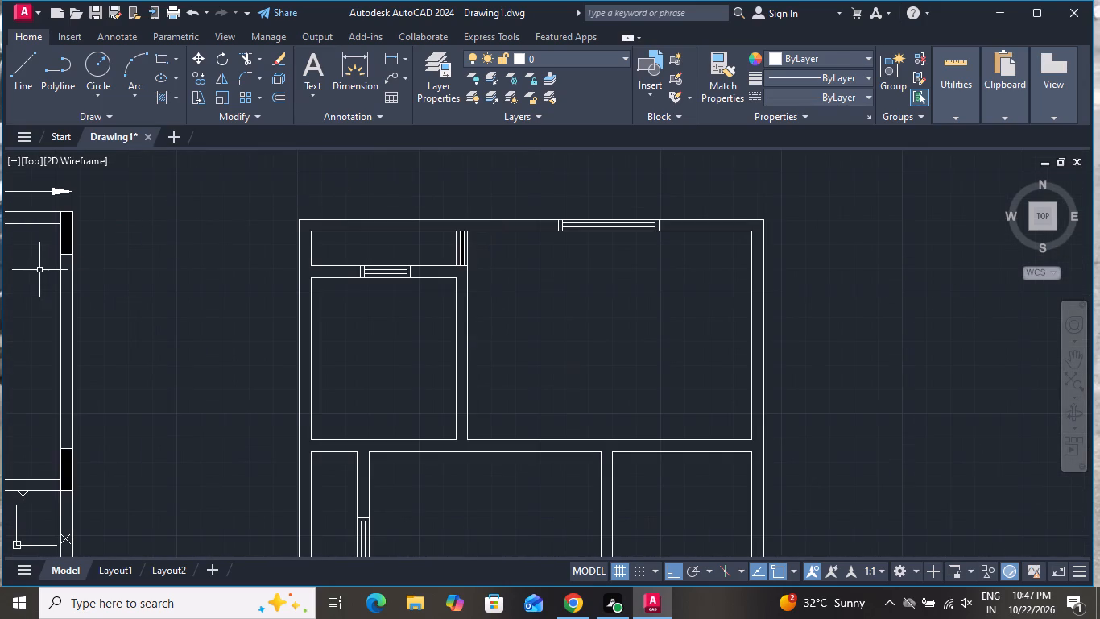
pyautogui.scroll(3, 39, 262)
pyautogui.click(130, 234)
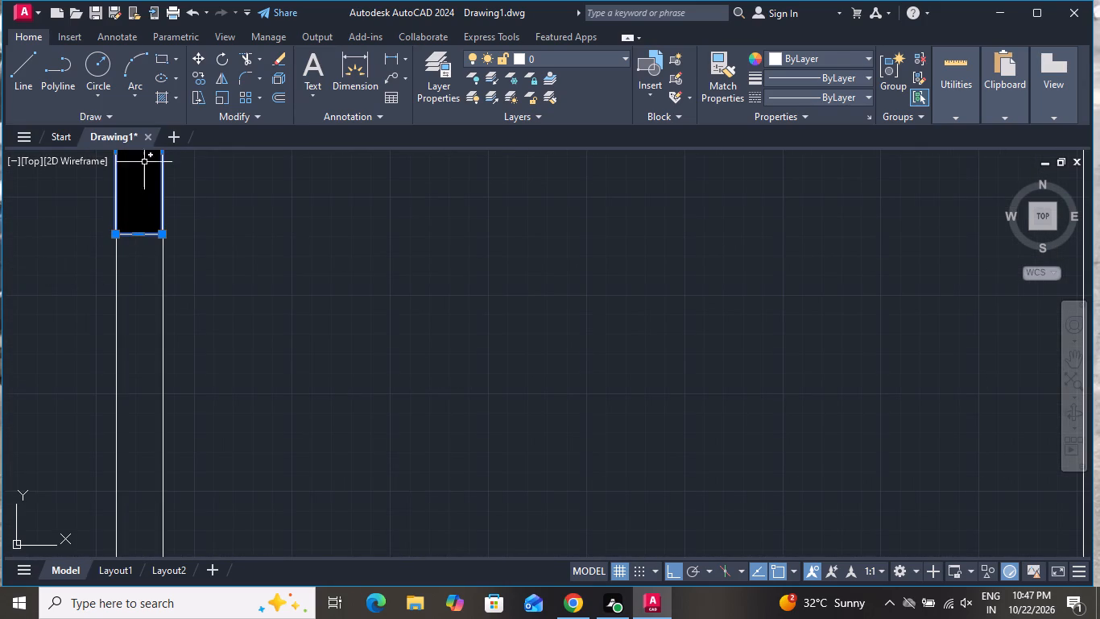
pyautogui.click(206, 79)
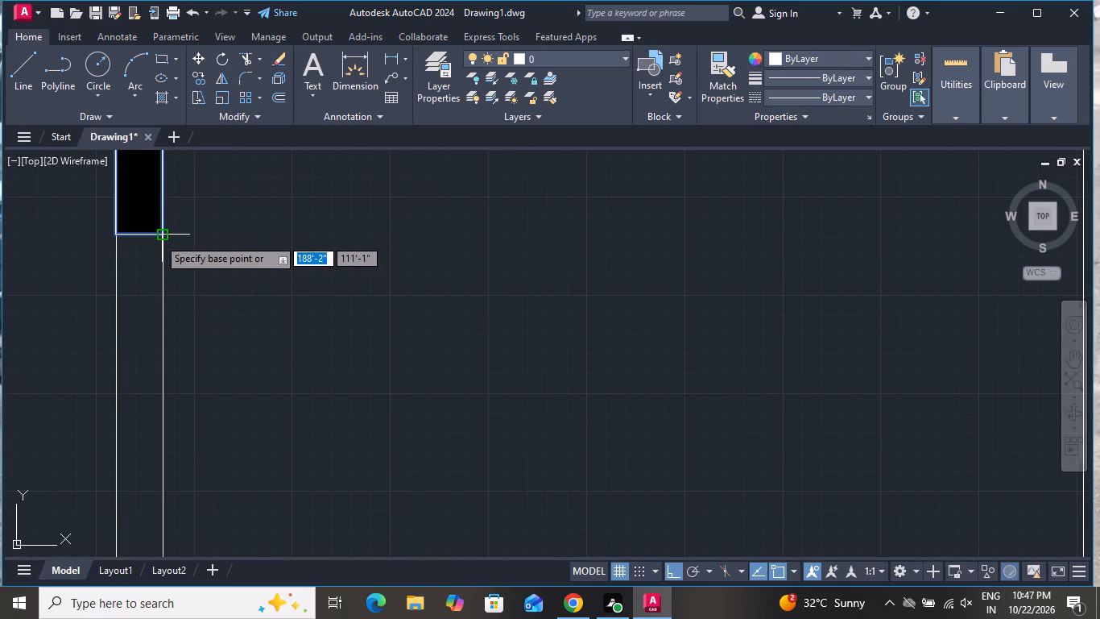
pyautogui.click(158, 238)
pyautogui.scroll(-2, 383, 359)
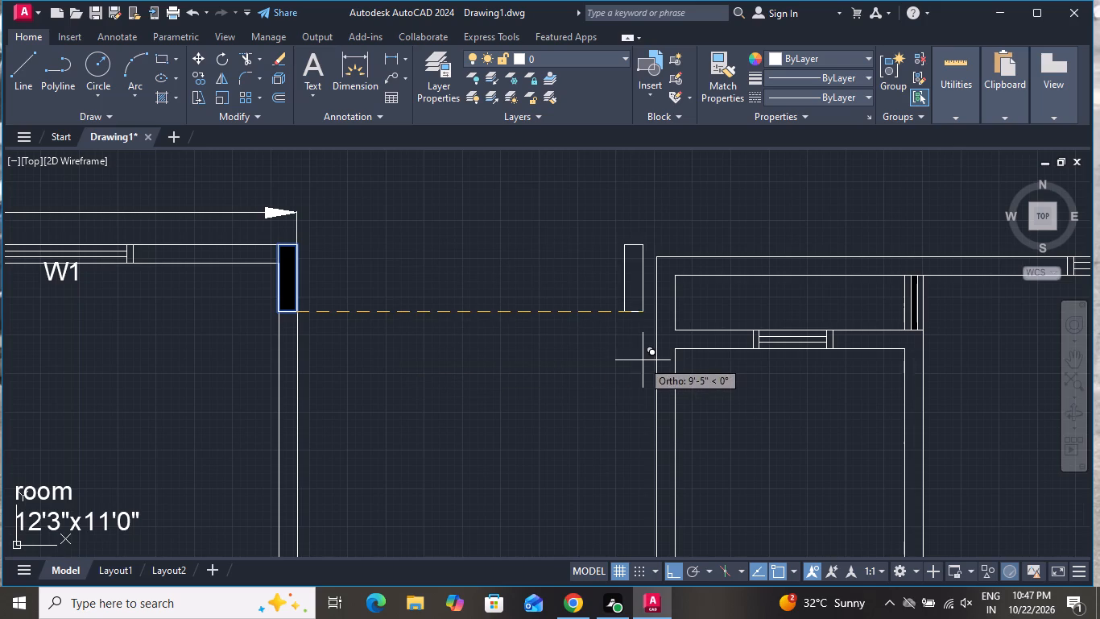
pyautogui.click(672, 567)
pyautogui.scroll(1, 674, 330)
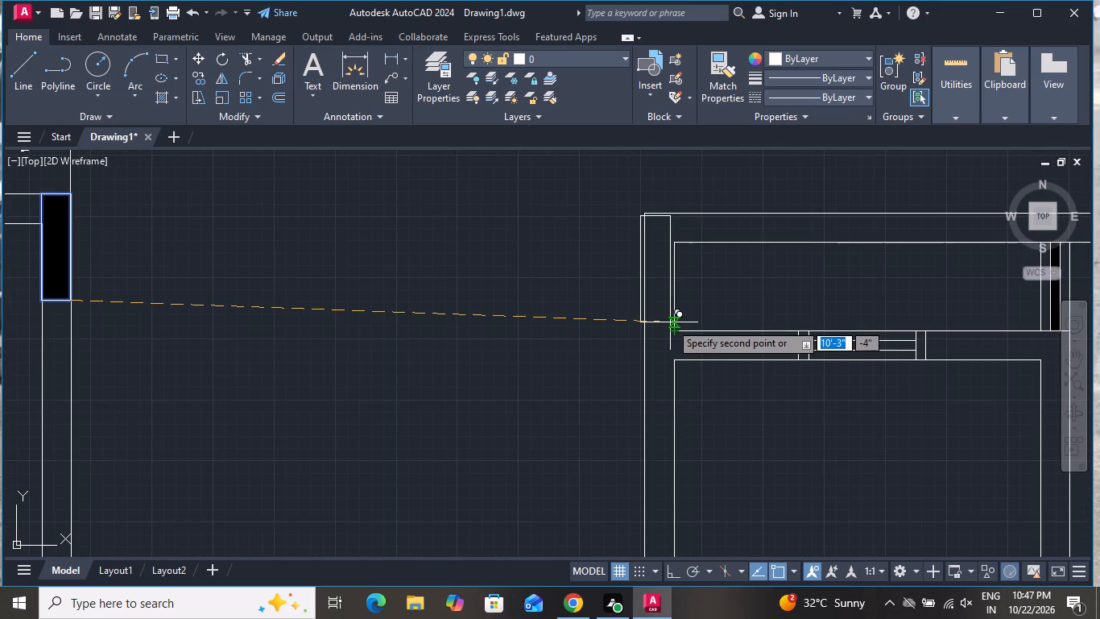
pyautogui.scroll(1, 668, 322)
pyautogui.scroll(-1, 653, 350)
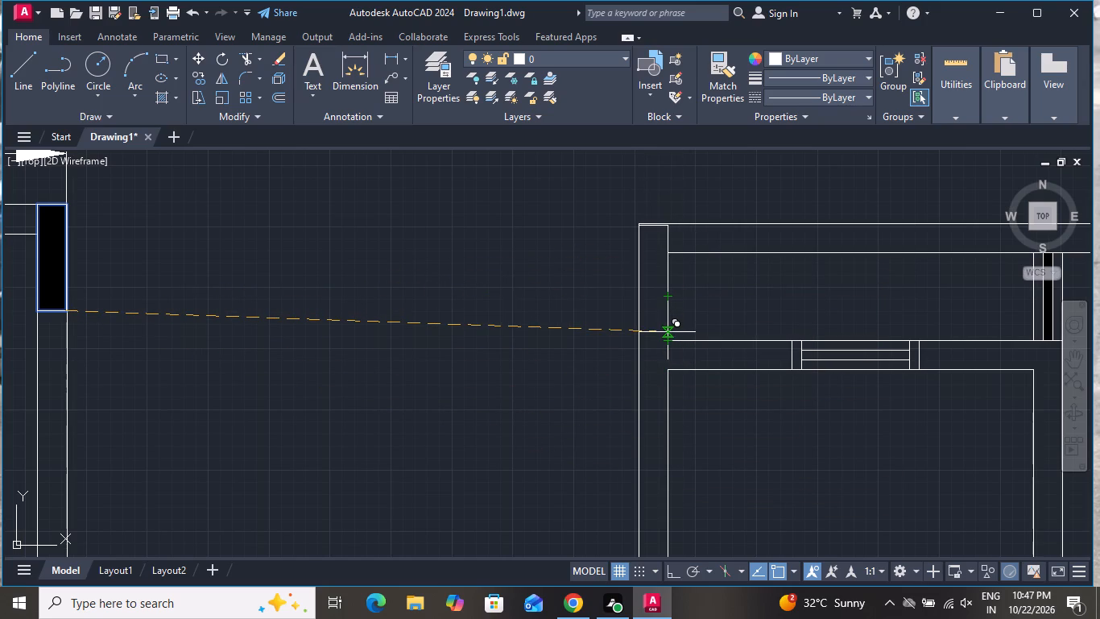
pyautogui.click(668, 332)
# Place column copies down the new plan's left wall, at the upper and lower horizontal partitions and the bottom-left corner.
pyautogui.scroll(-2, 498, 311)
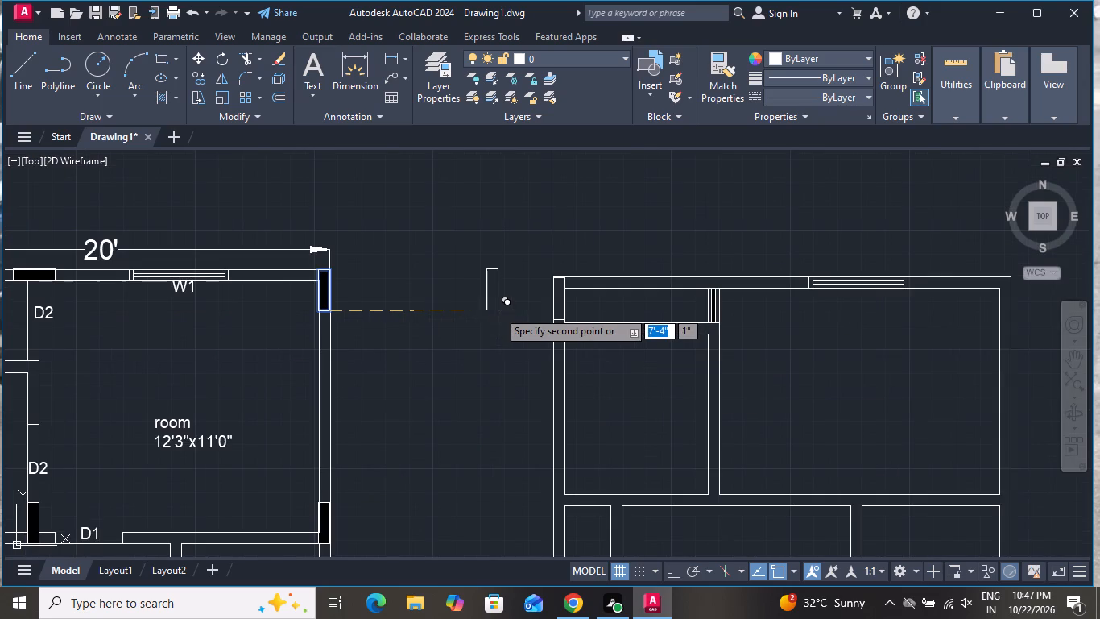
pyautogui.scroll(-1, 535, 253)
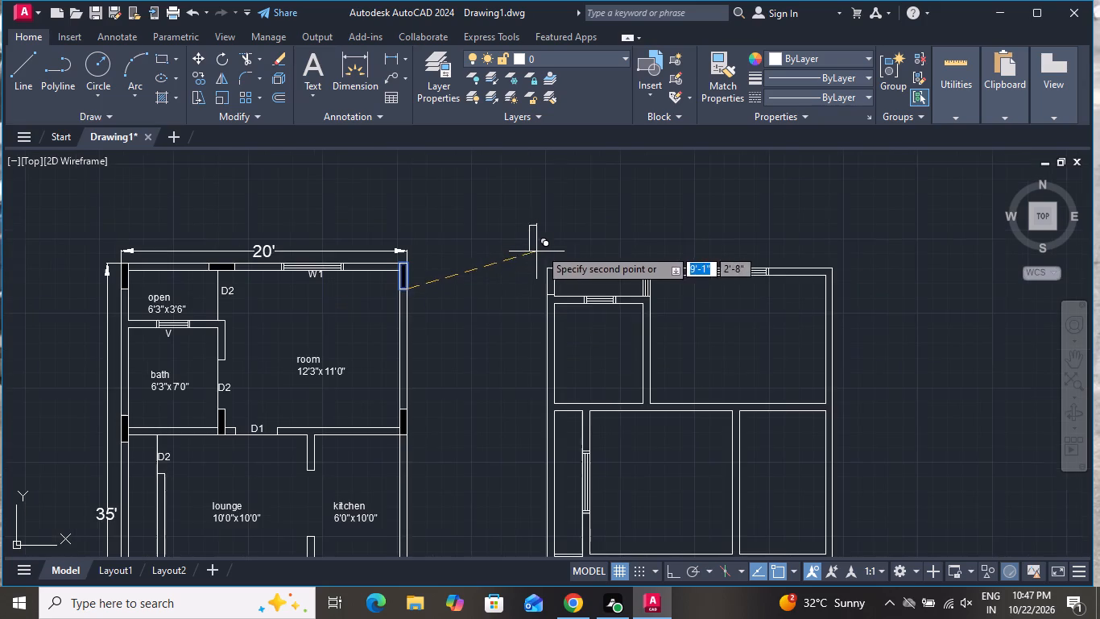
pyautogui.scroll(3, 543, 452)
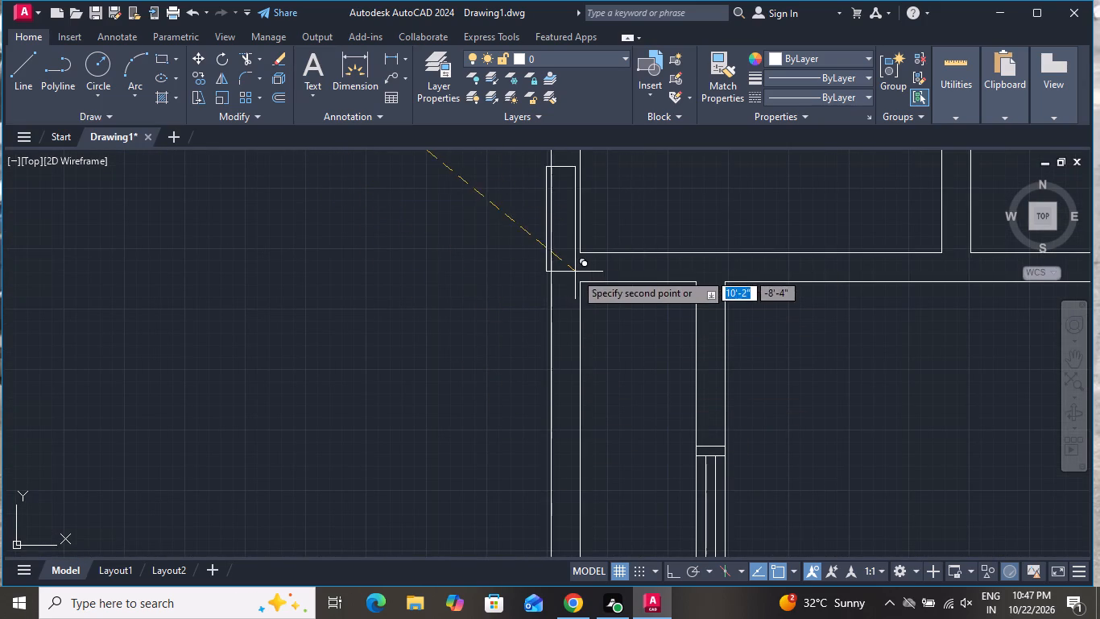
pyautogui.click(581, 285)
pyautogui.scroll(-3, 653, 280)
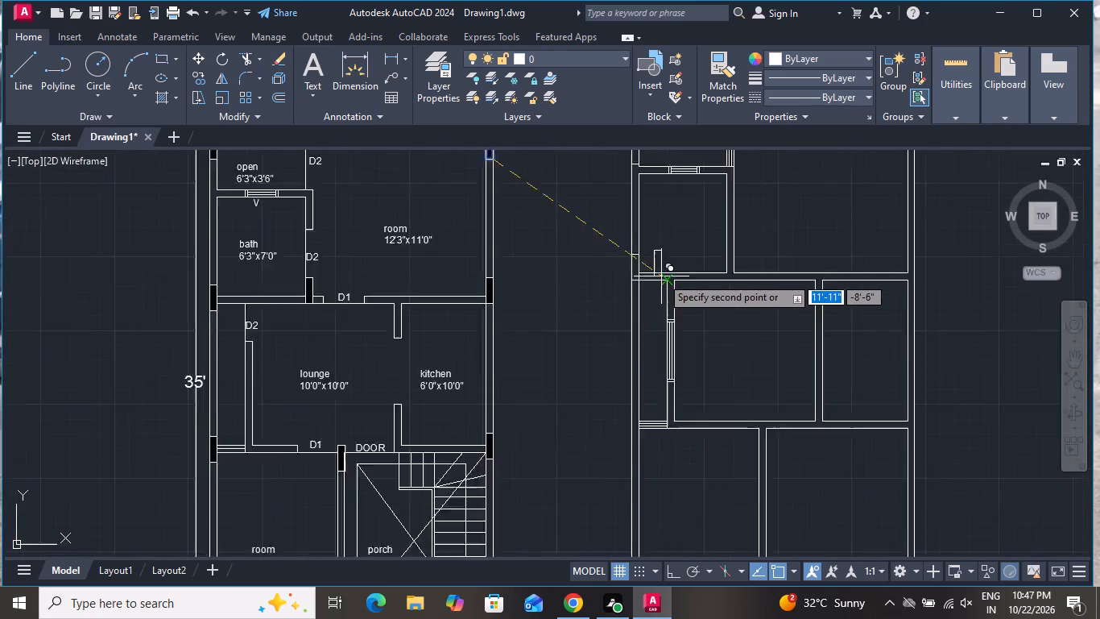
pyautogui.scroll(-1, 661, 276)
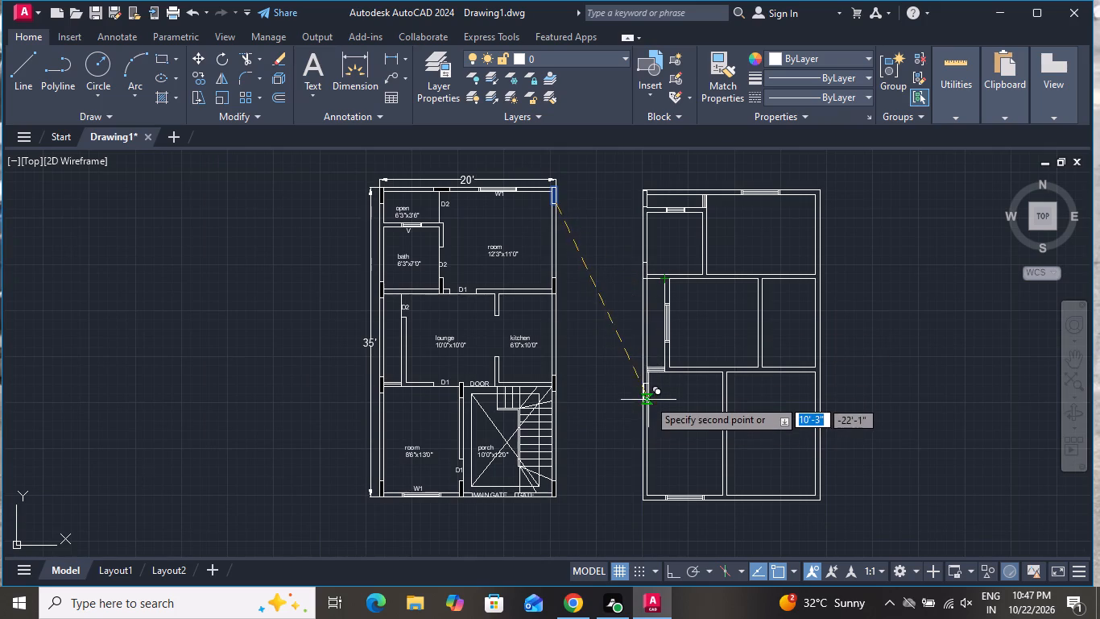
pyautogui.scroll(4, 648, 390)
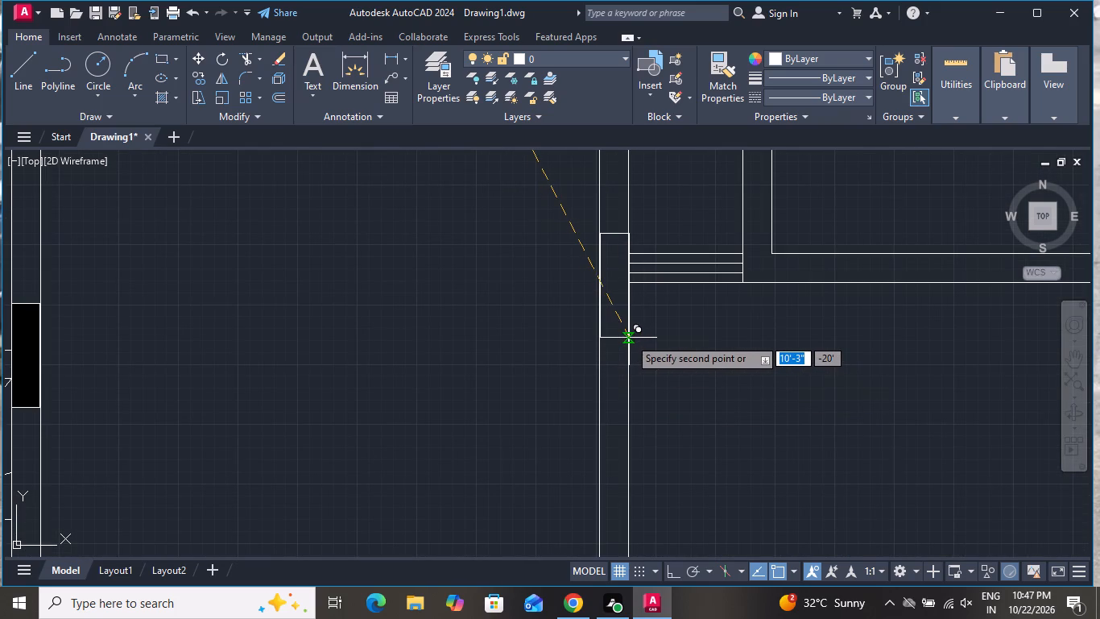
pyautogui.click(629, 337)
pyautogui.scroll(-3, 641, 313)
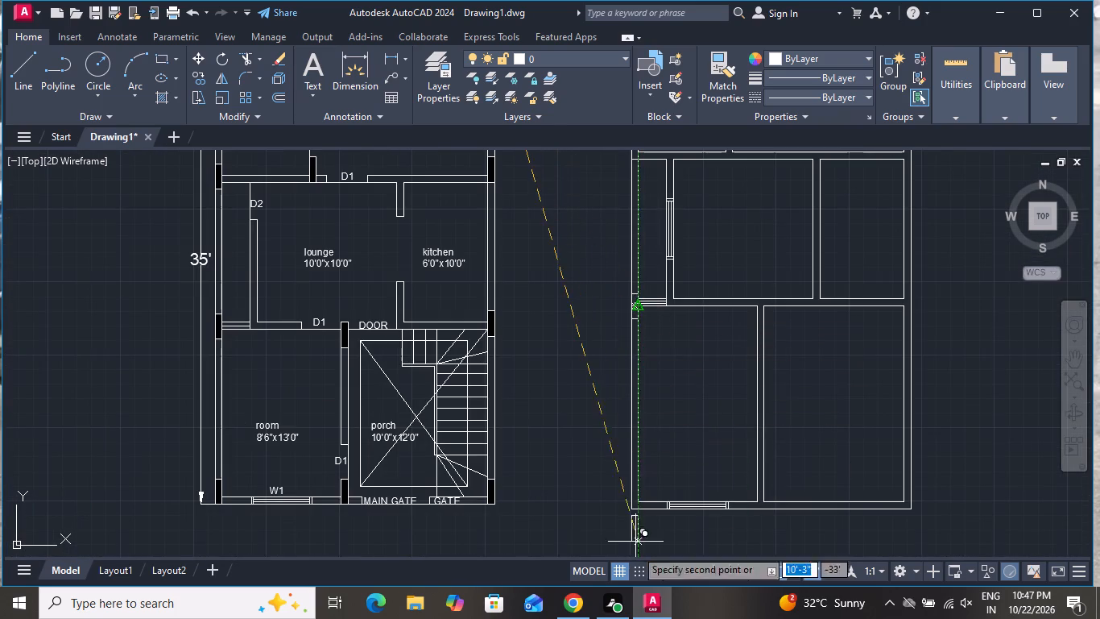
pyautogui.scroll(4, 631, 540)
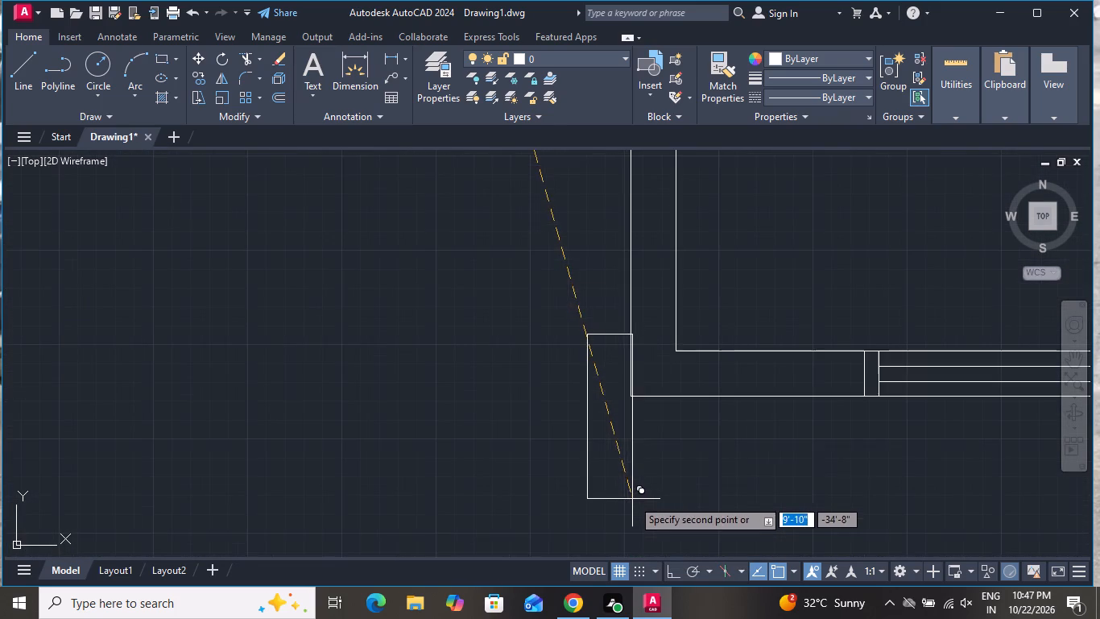
pyautogui.click(675, 394)
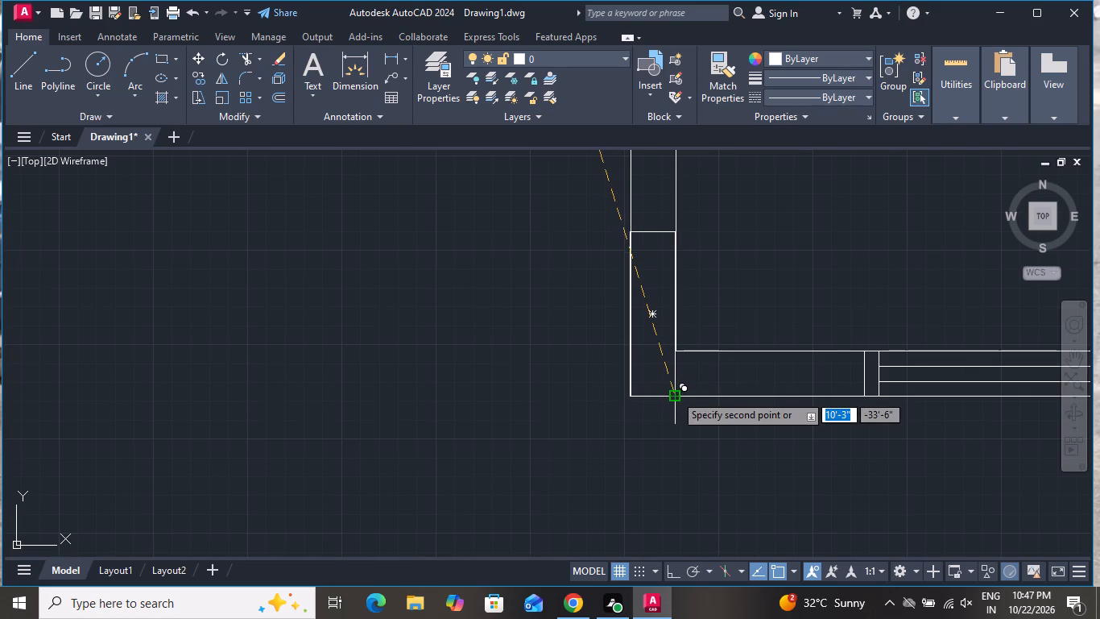
# Place column copies at the bottom and top ends of the vertical wall between the two lower rooms.
pyautogui.scroll(-4, 630, 440)
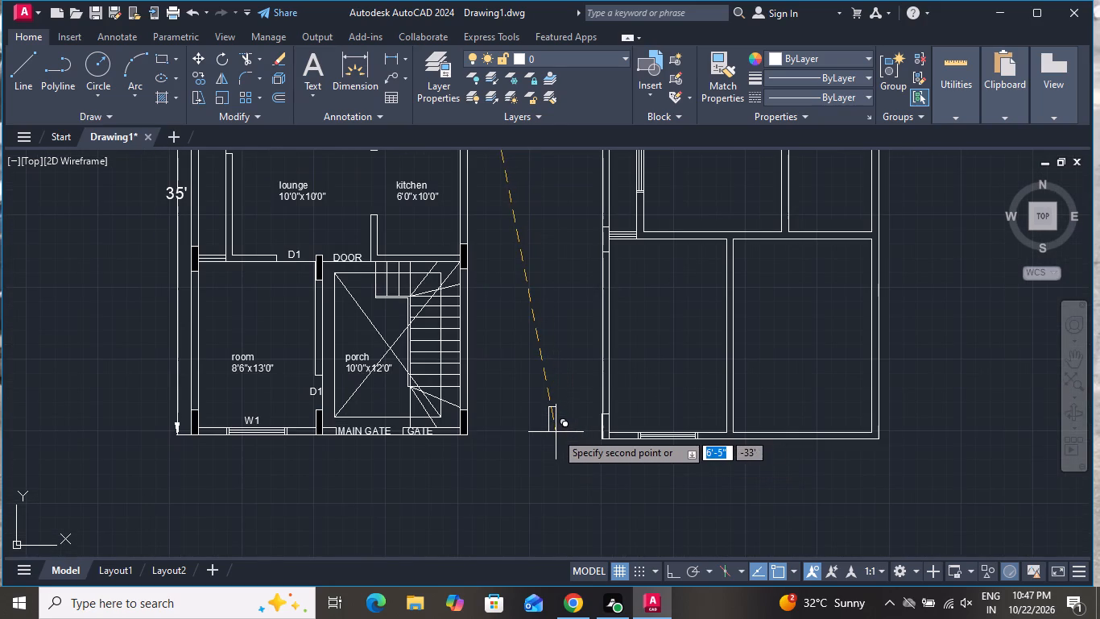
pyautogui.scroll(3, 700, 451)
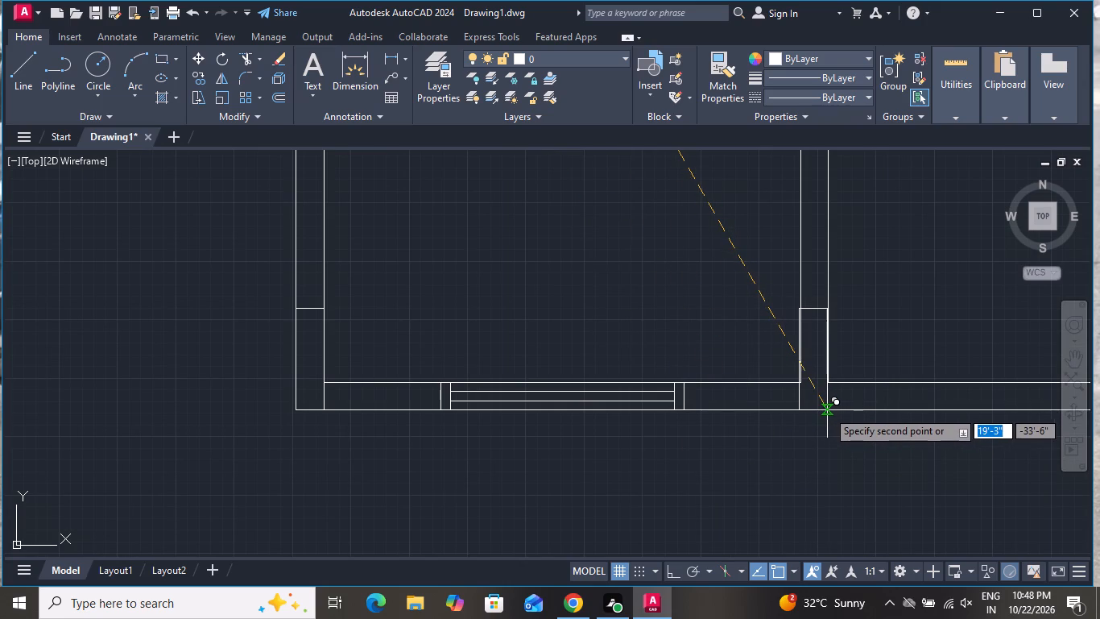
pyautogui.click(827, 410)
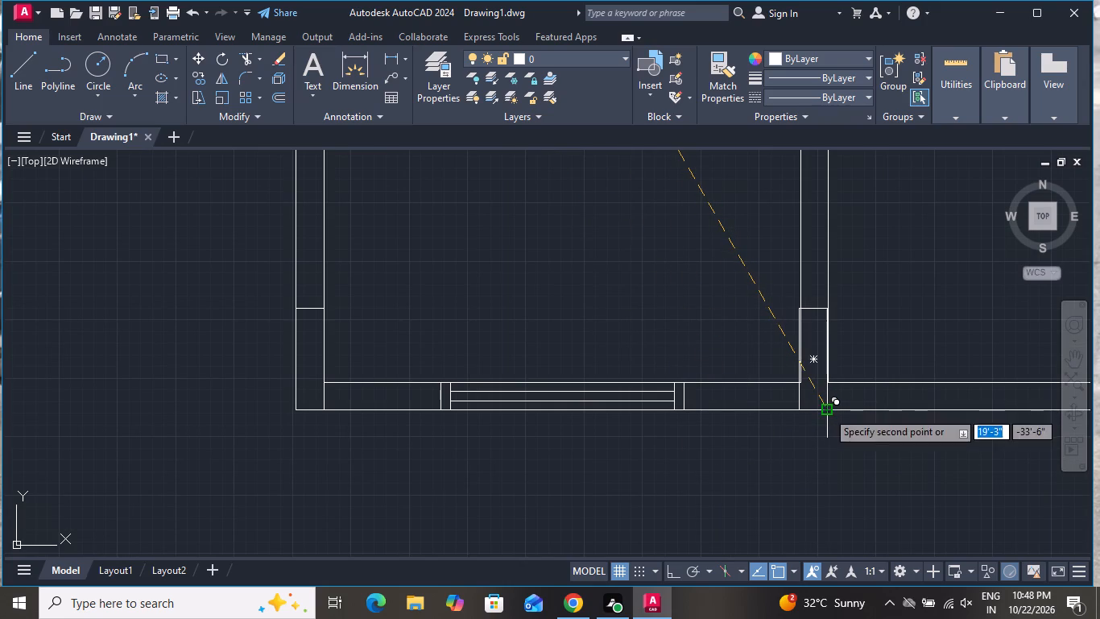
pyautogui.scroll(-3, 827, 470)
pyautogui.scroll(4, 819, 274)
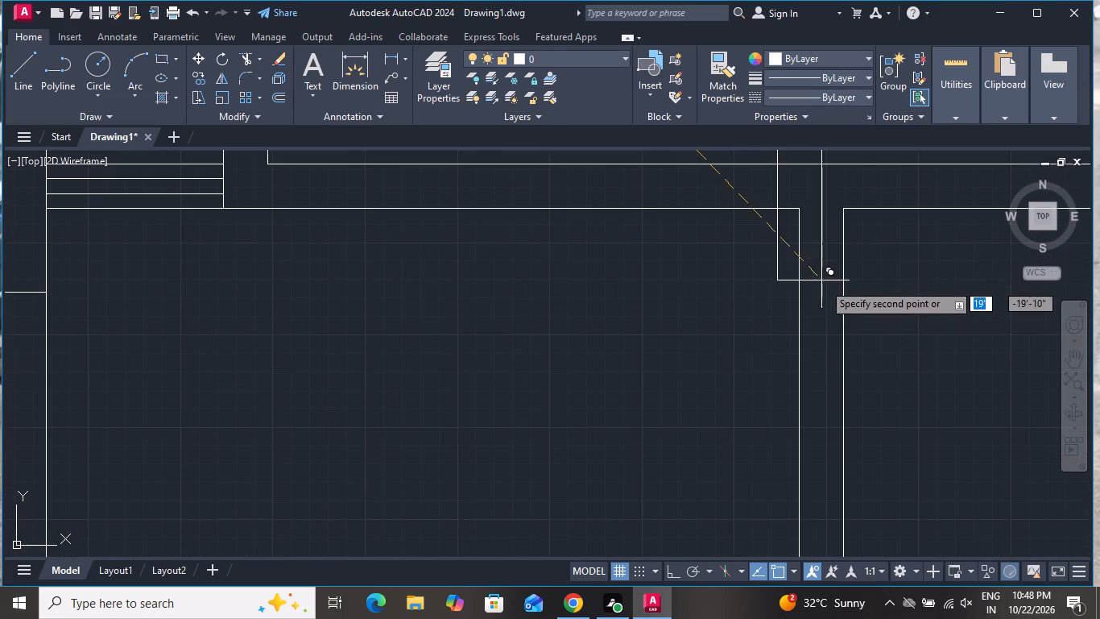
pyautogui.click(842, 325)
# Place column copies at the new plan's bottom-right corner and on the right wall at the lower horizontal partition.
pyautogui.scroll(-3, 707, 372)
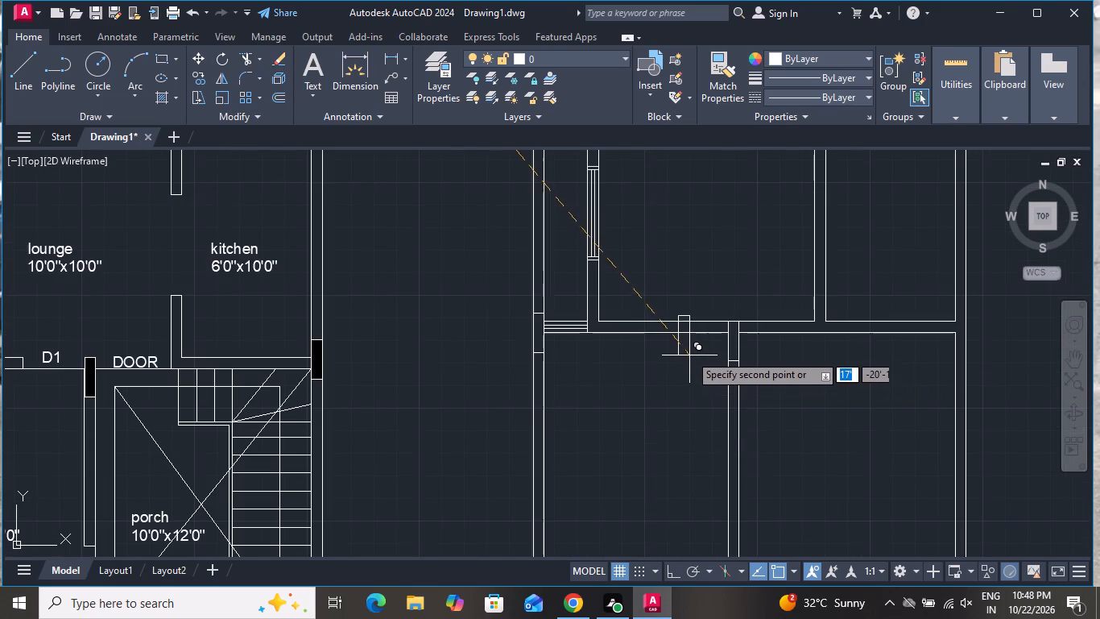
pyautogui.scroll(-3, 693, 330)
pyautogui.scroll(4, 767, 372)
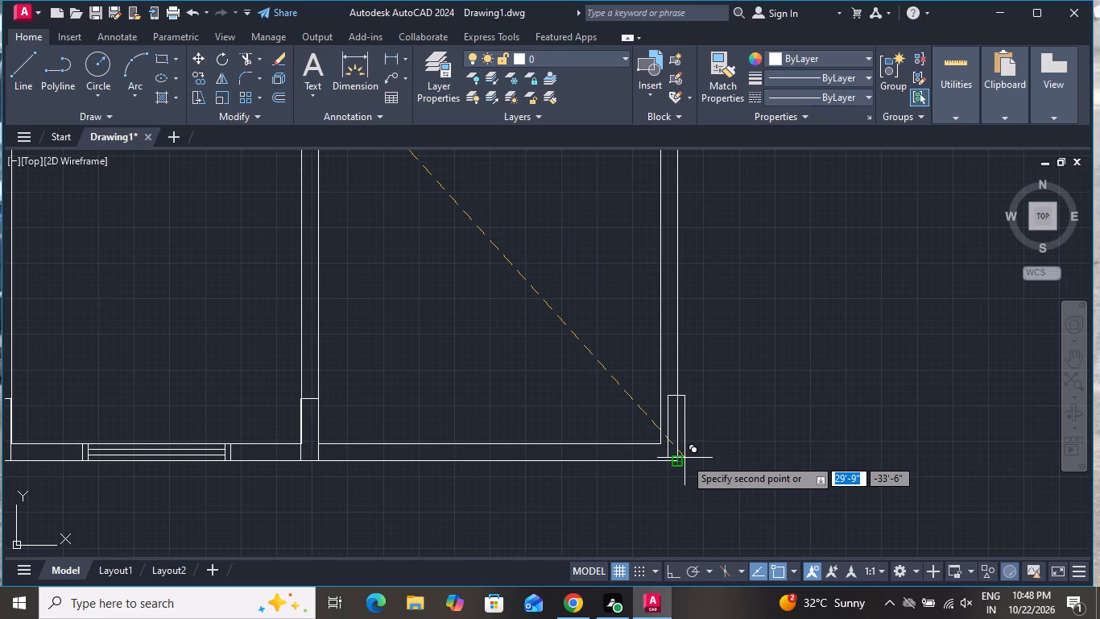
pyautogui.scroll(1, 680, 452)
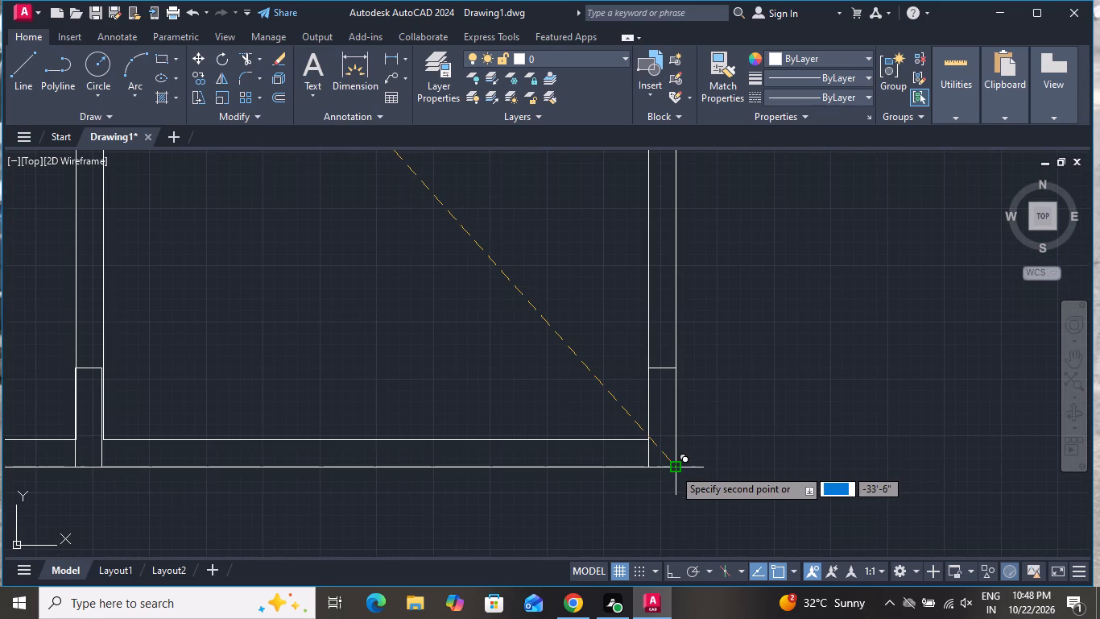
pyautogui.click(673, 468)
pyautogui.scroll(-4, 544, 438)
pyautogui.scroll(1, 589, 295)
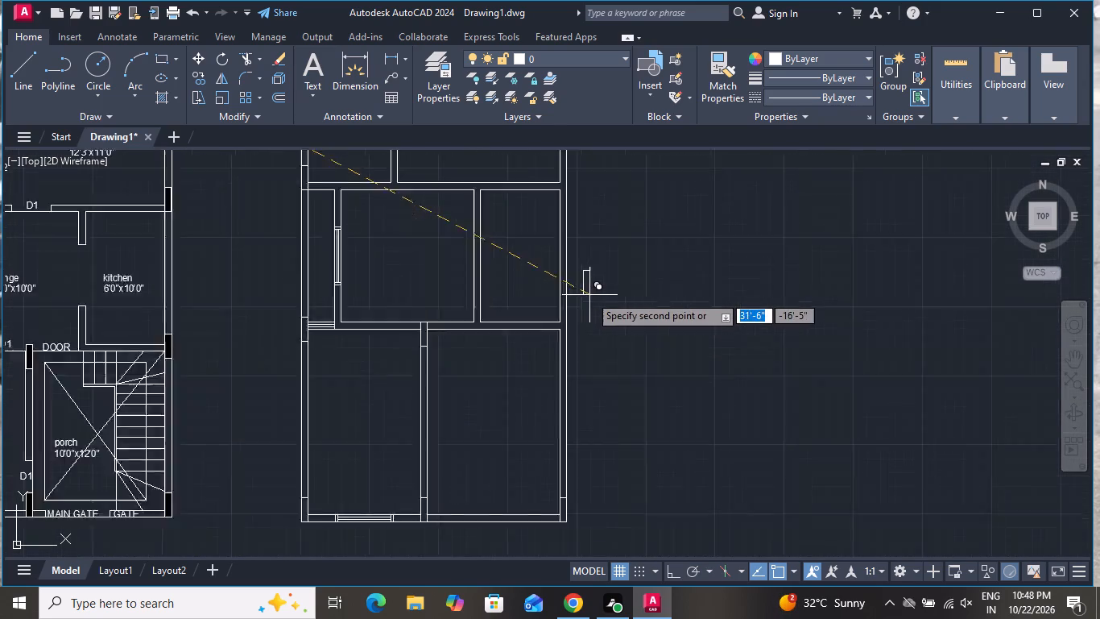
pyautogui.scroll(3, 589, 295)
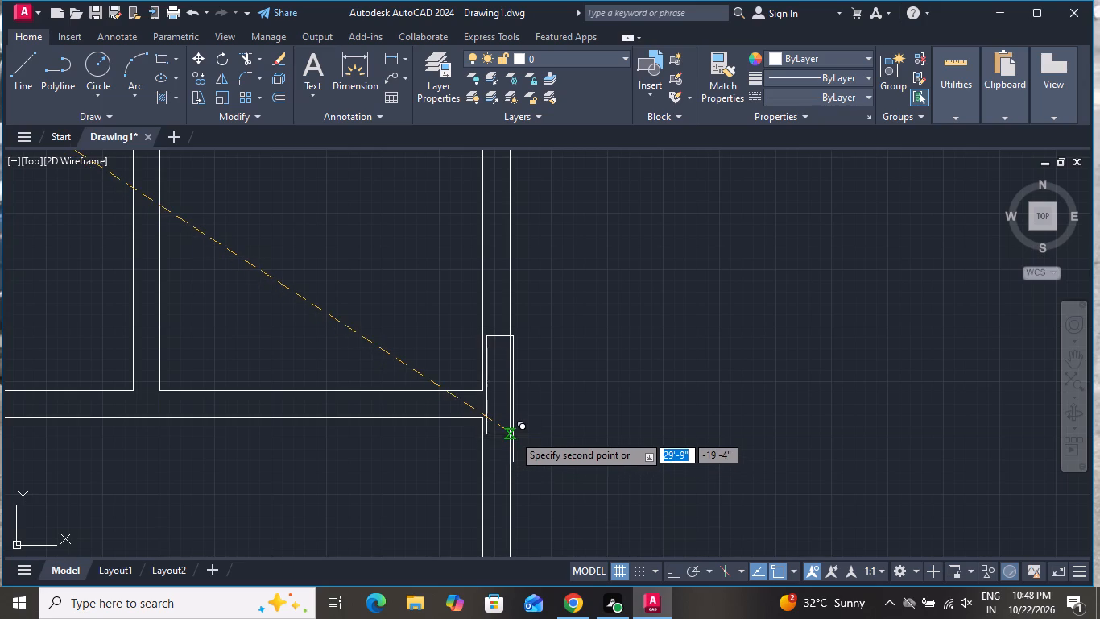
pyautogui.click(509, 437)
# Place column copies on the new plan's right wall at the upper horizontal partition and in the top-right corner.
pyautogui.scroll(-2, 586, 480)
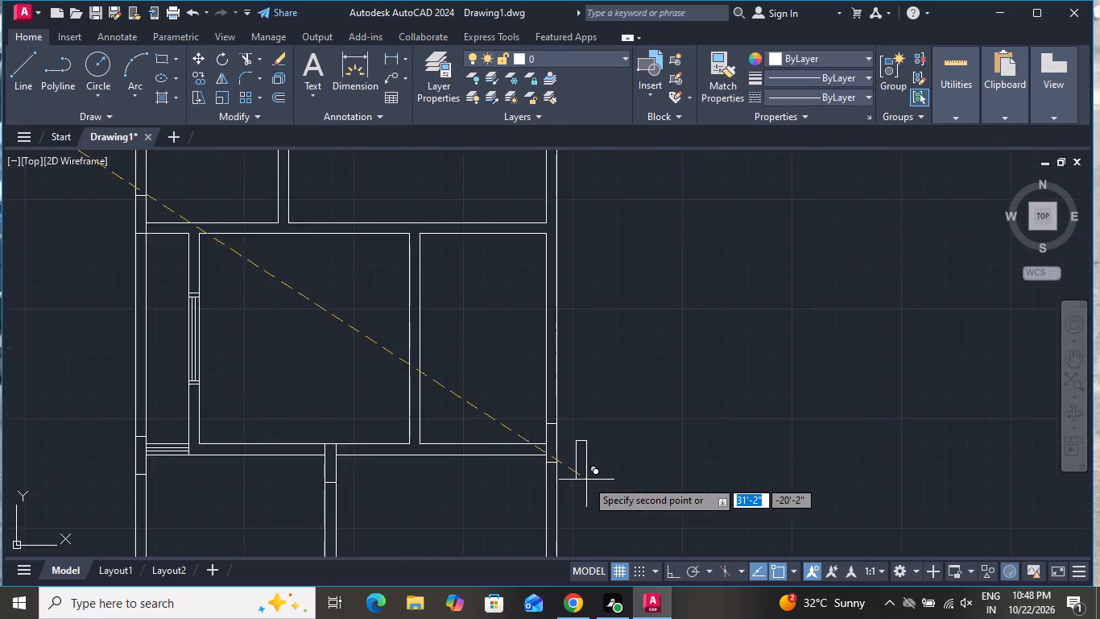
pyautogui.scroll(-1, 586, 480)
pyautogui.scroll(4, 564, 322)
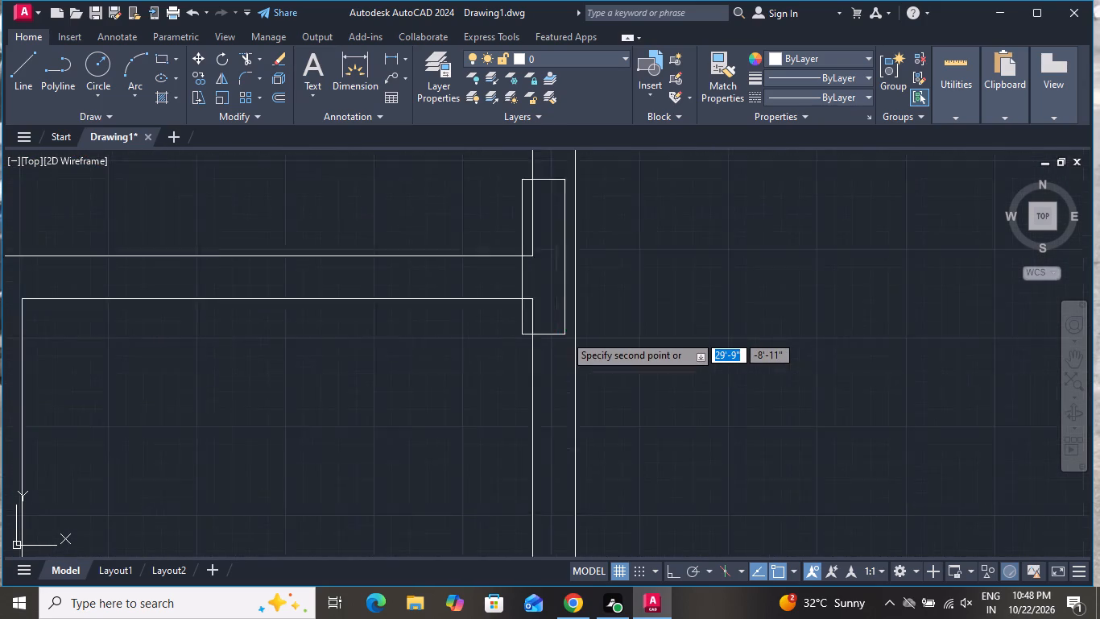
pyautogui.scroll(1, 564, 334)
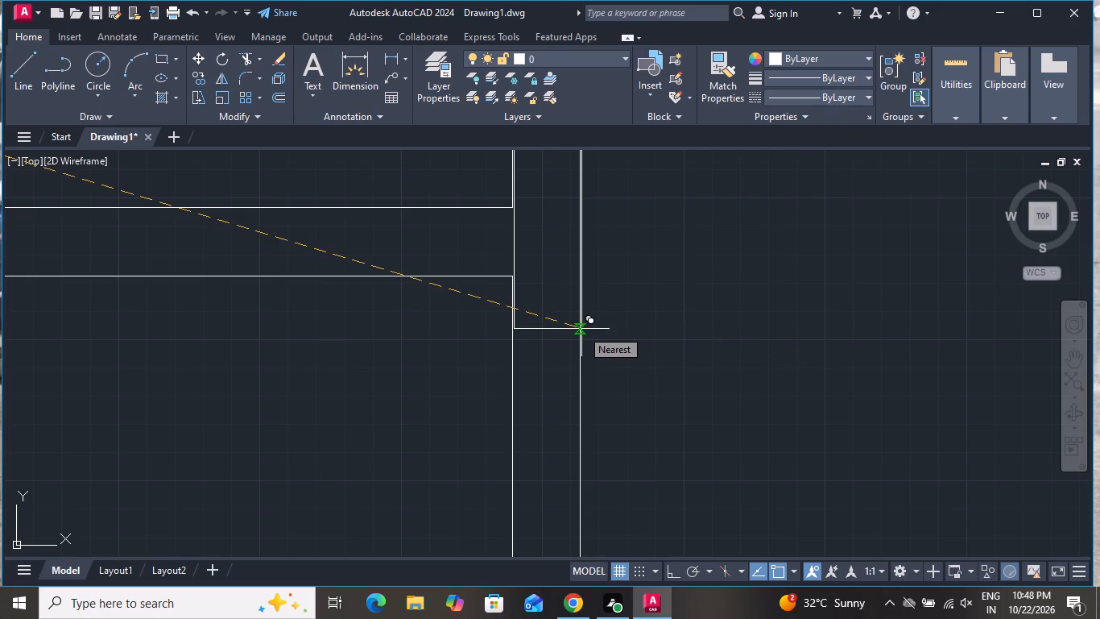
pyautogui.click(581, 329)
pyautogui.scroll(-5, 591, 410)
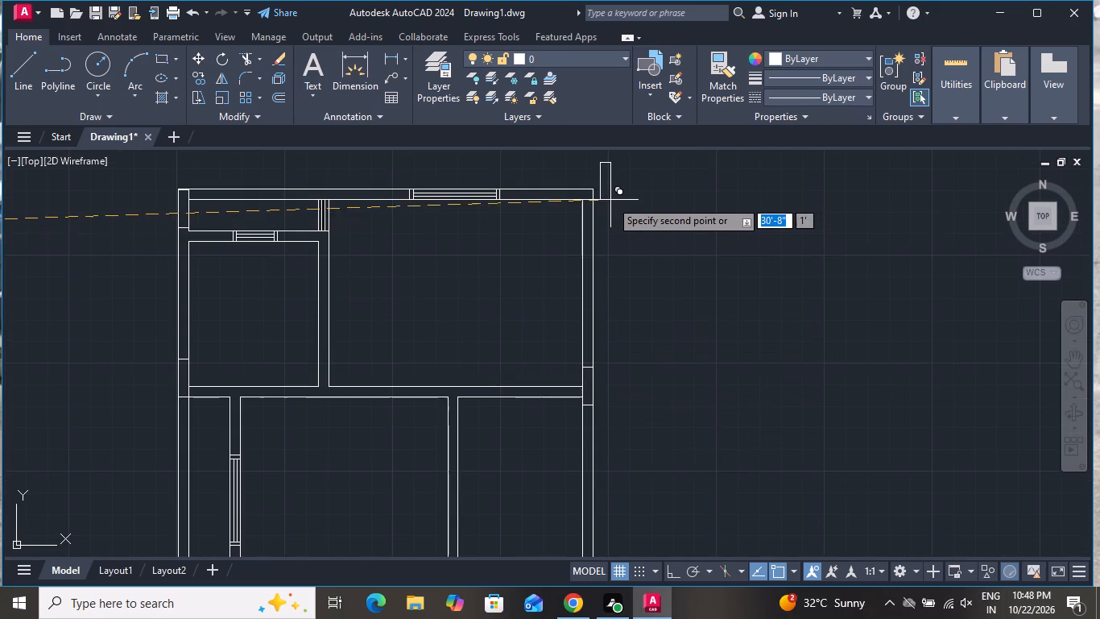
pyautogui.scroll(4, 610, 200)
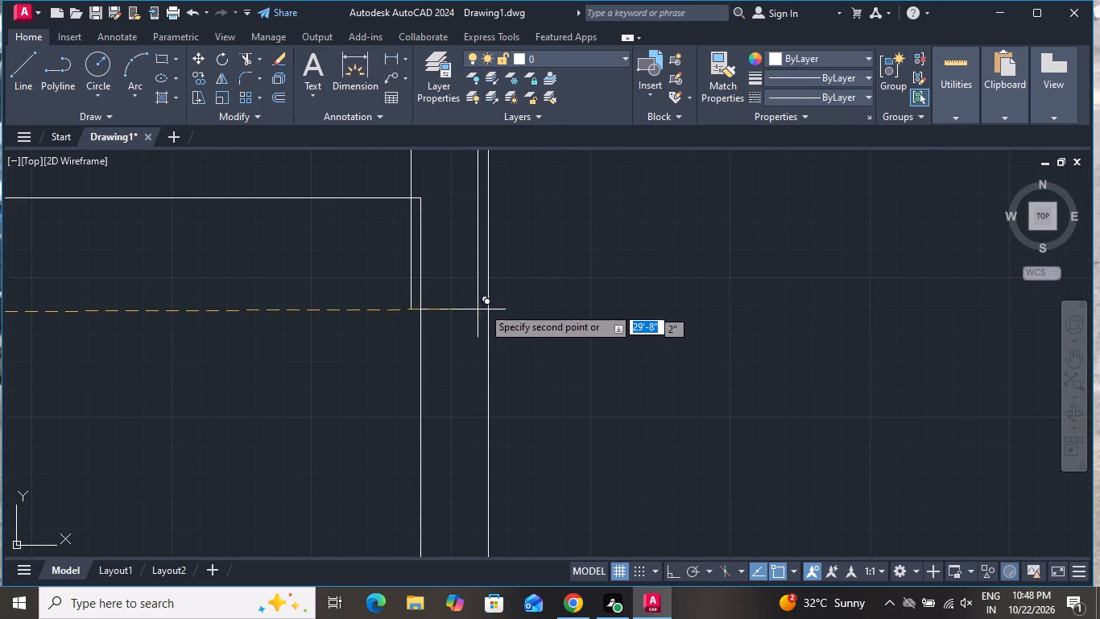
pyautogui.scroll(-2, 493, 313)
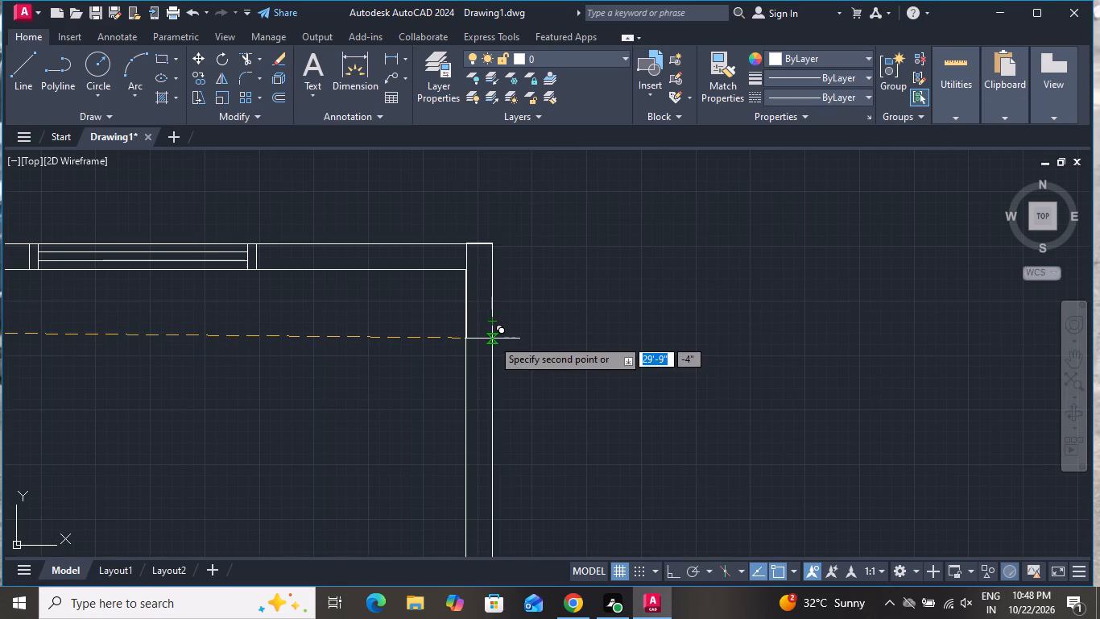
pyautogui.click(492, 339)
# Place a spare copy of the column in the empty space outside the new plan's top-right corner.
pyautogui.click(639, 330)
pyautogui.rightClick(639, 330)
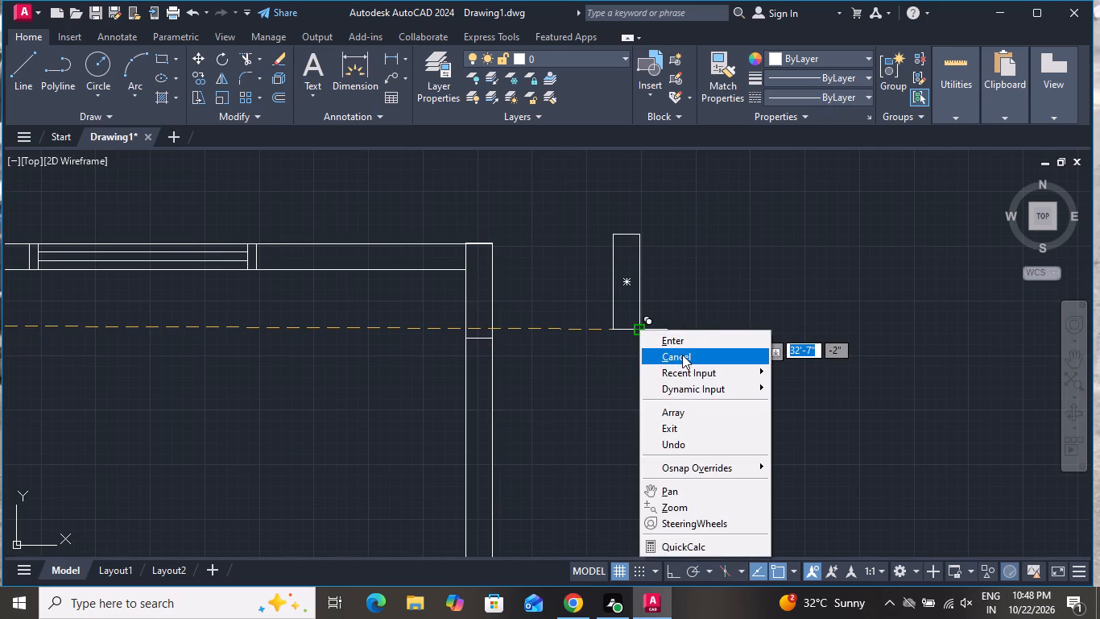
pyautogui.click(682, 355)
# Rotate the spare column outside the new plan's top-right corner to a horizontal position, with Ortho on.
pyautogui.click(683, 200)
pyautogui.click(581, 373)
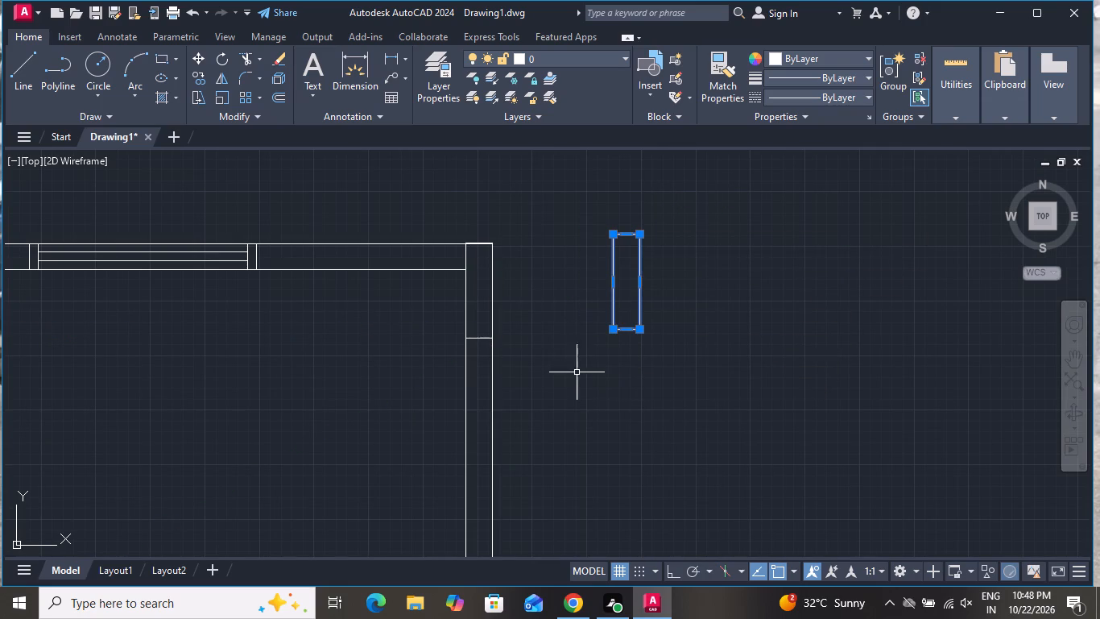
pyautogui.click(213, 57)
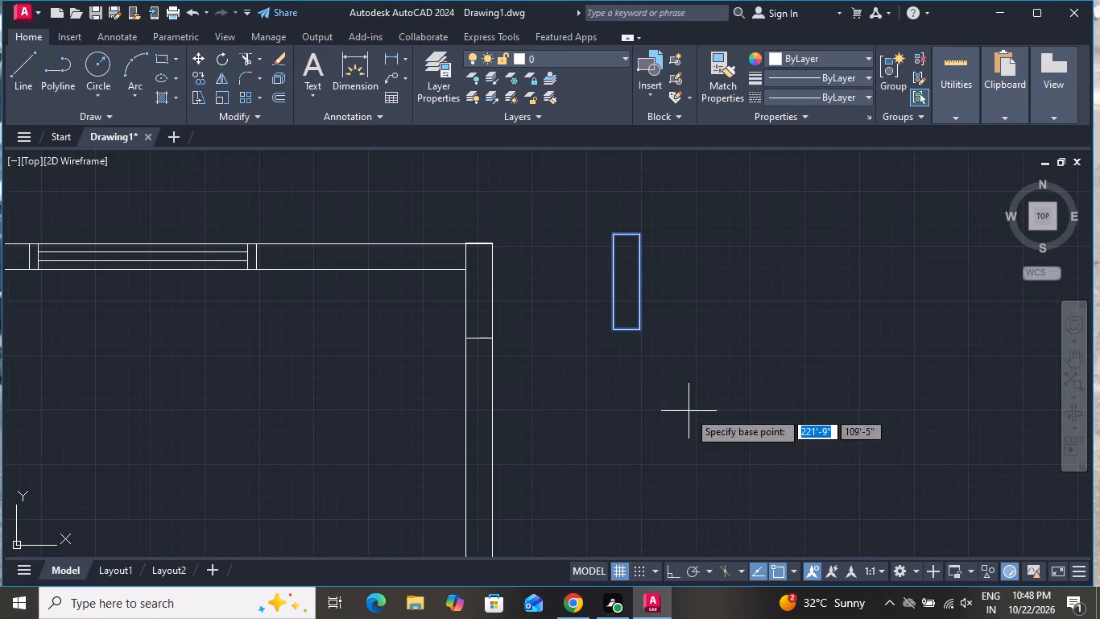
pyautogui.click(668, 571)
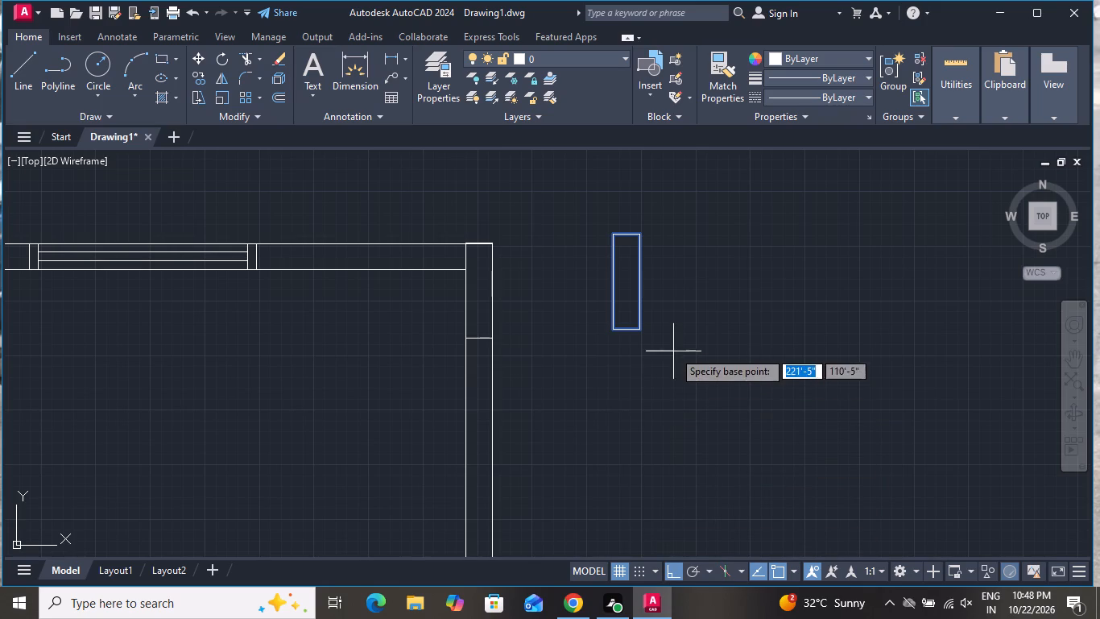
pyautogui.click(655, 329)
pyautogui.click(696, 218)
# Copy the horizontal column, with Ortho off, into the new plan's top wall at the upper end of the vertical partition.
pyautogui.click(701, 269)
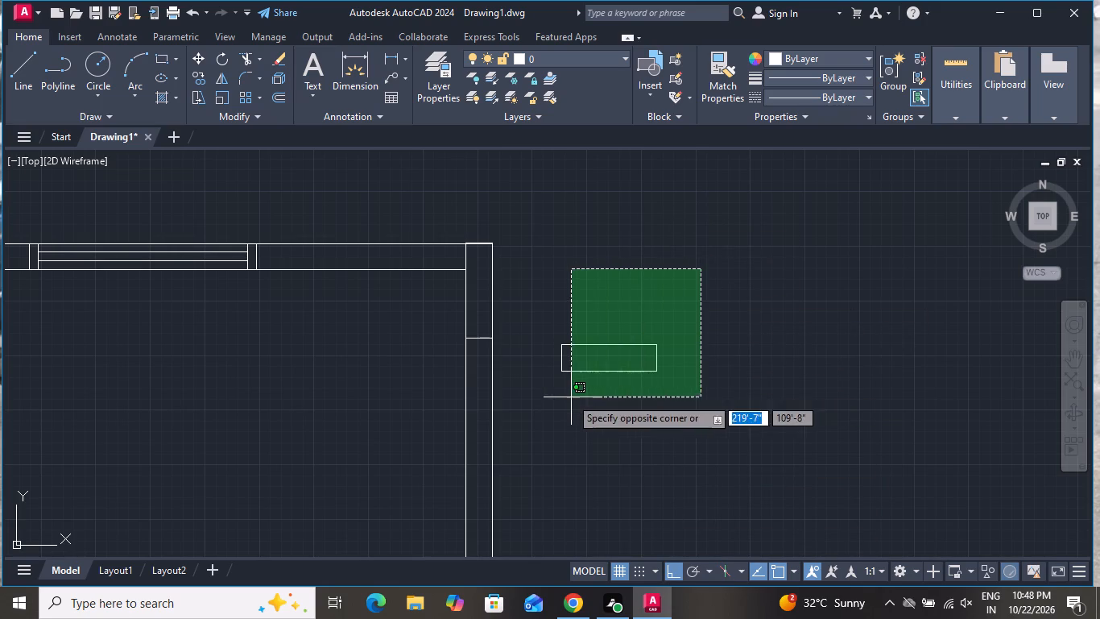
pyautogui.click(546, 401)
pyautogui.click(672, 570)
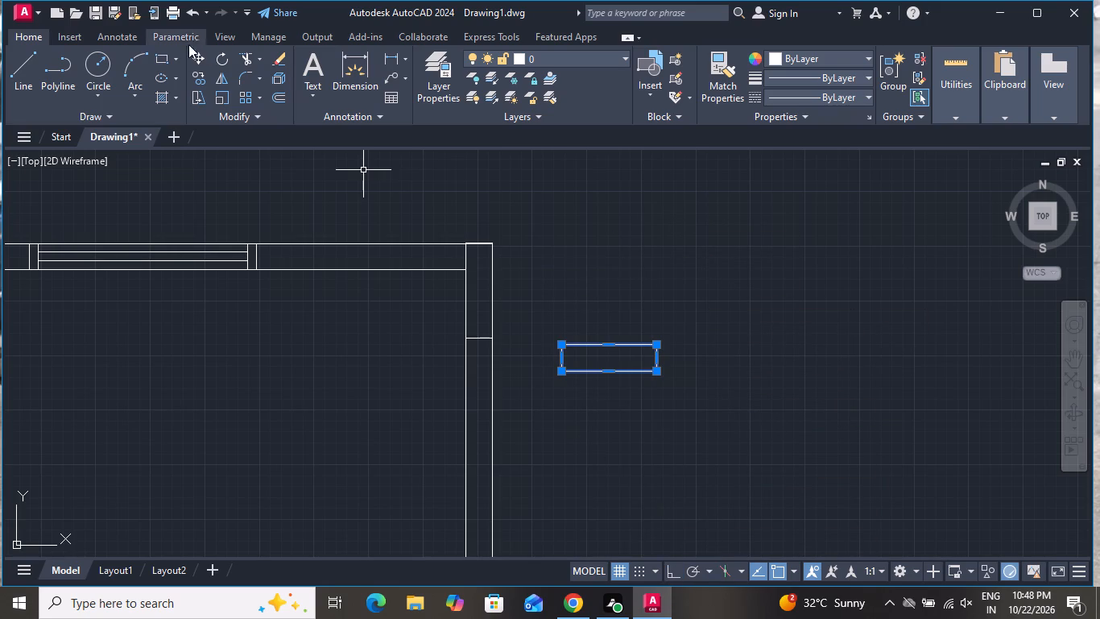
pyautogui.click(196, 76)
pyautogui.click(585, 351)
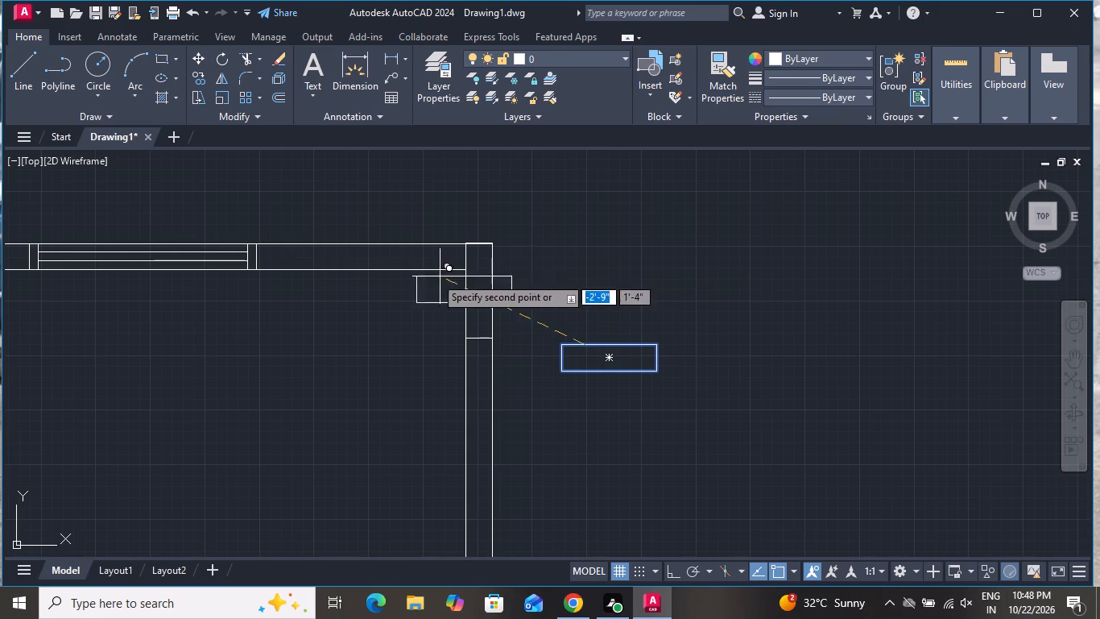
pyautogui.scroll(-2, 297, 278)
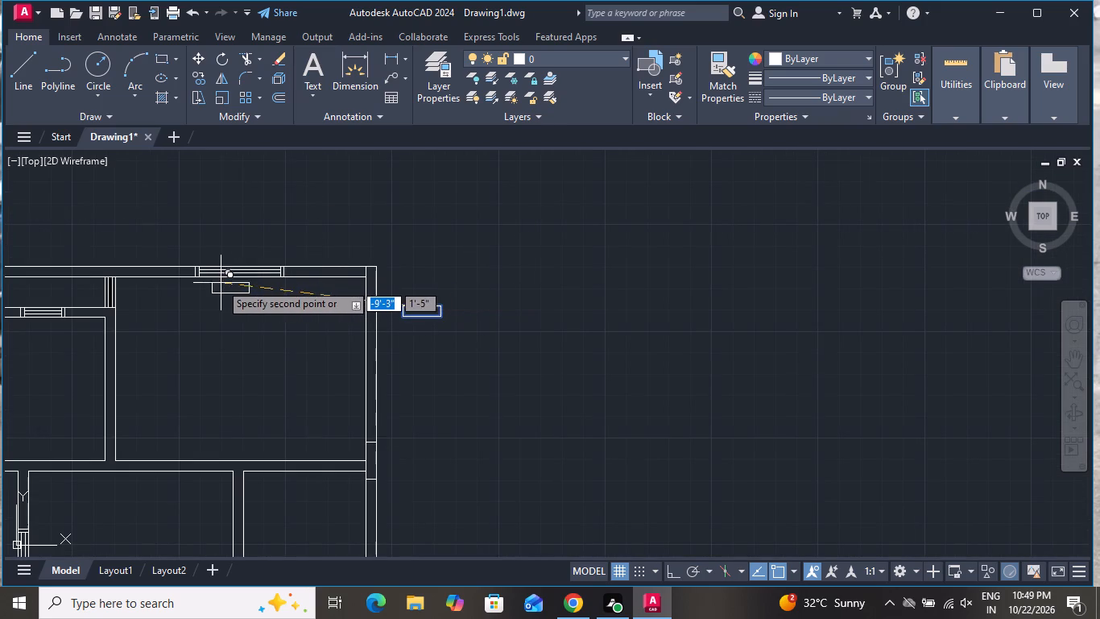
pyautogui.scroll(2, 159, 286)
pyautogui.scroll(-2, 169, 302)
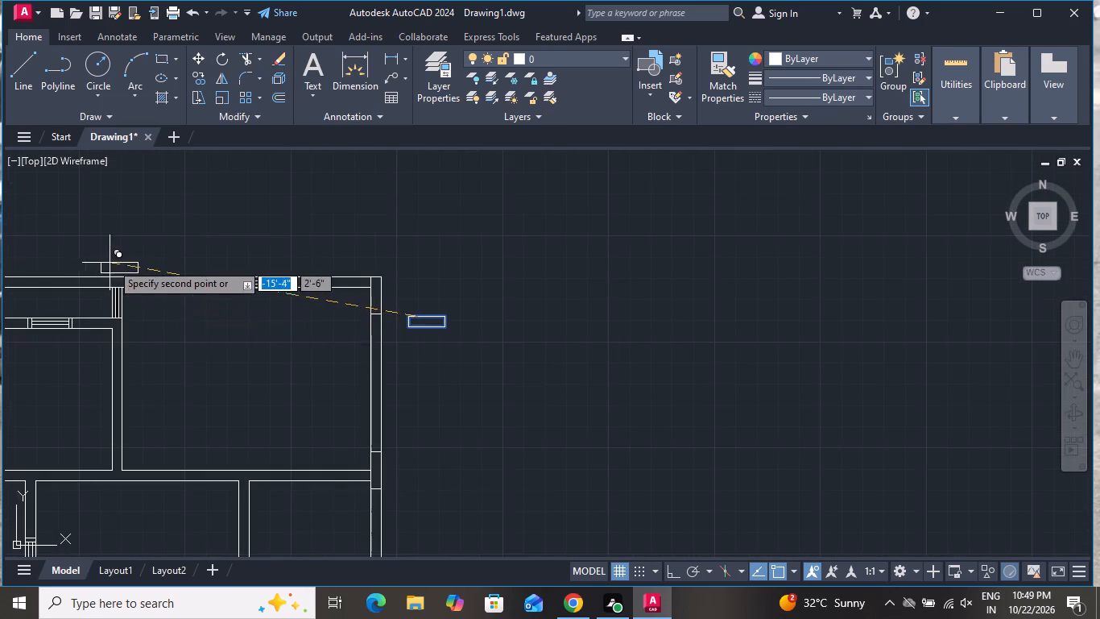
pyautogui.scroll(3, 111, 263)
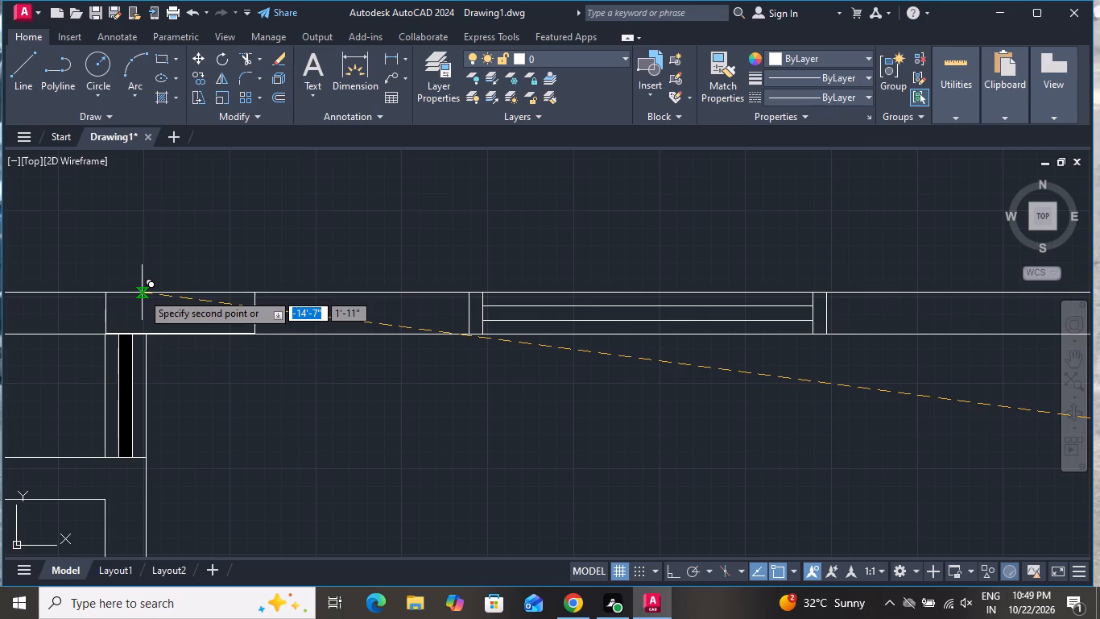
pyautogui.click(142, 293)
pyautogui.scroll(-1, 280, 284)
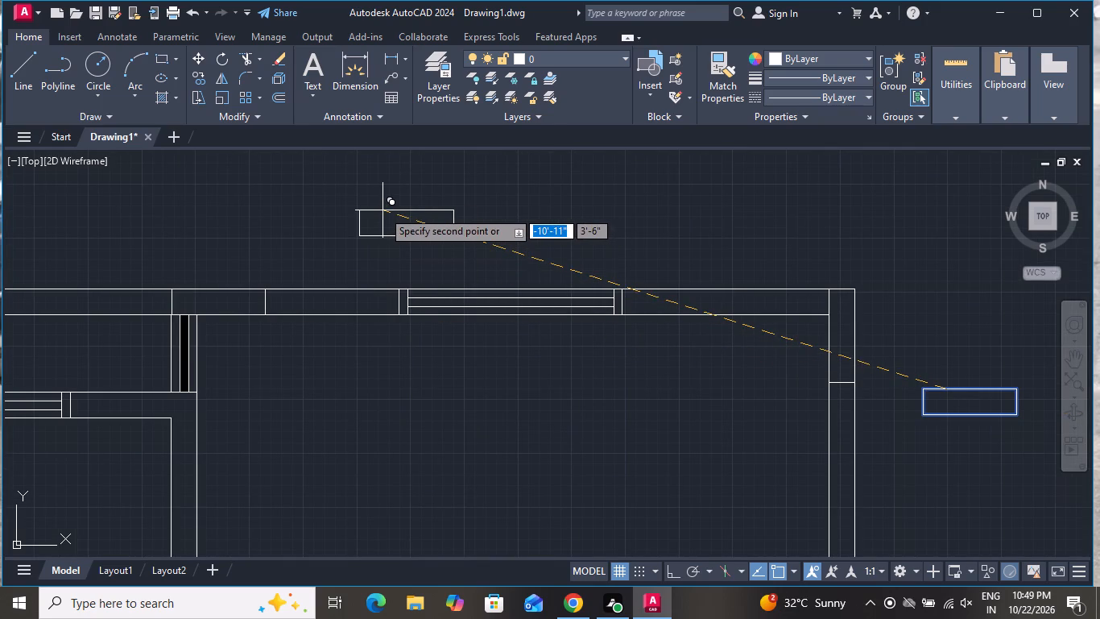
pyautogui.scroll(-2, 400, 222)
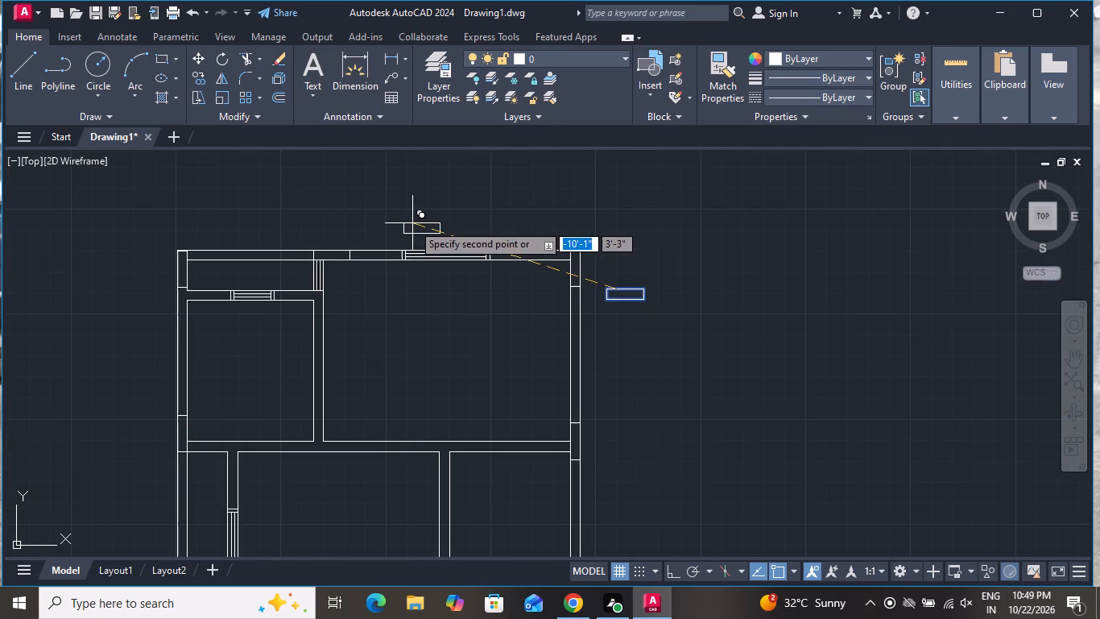
pyautogui.rightClick(628, 339)
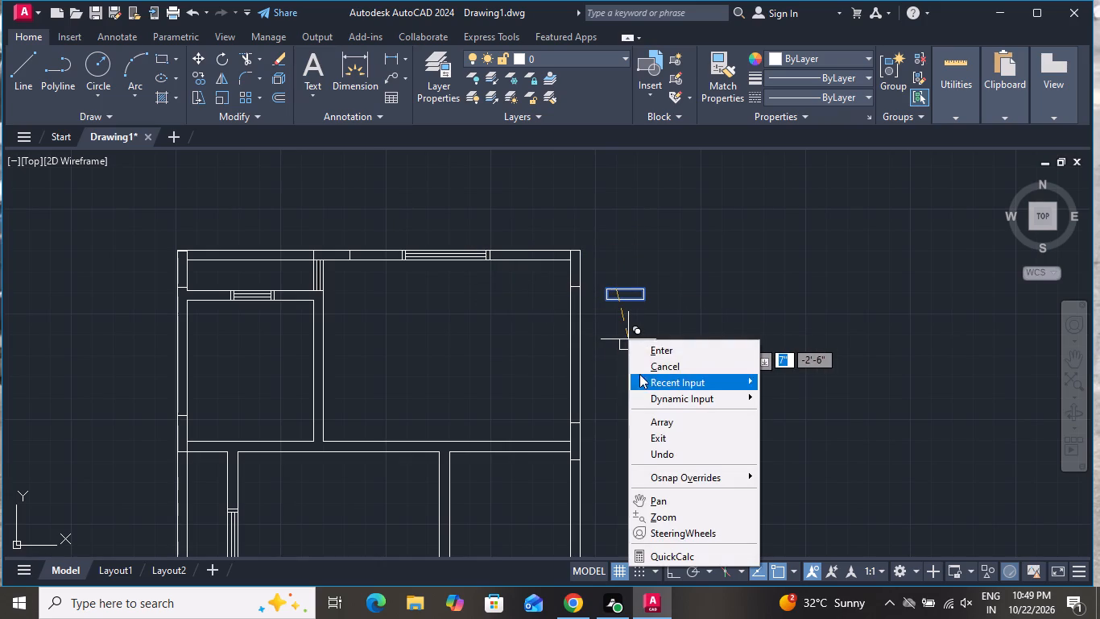
pyautogui.click(646, 357)
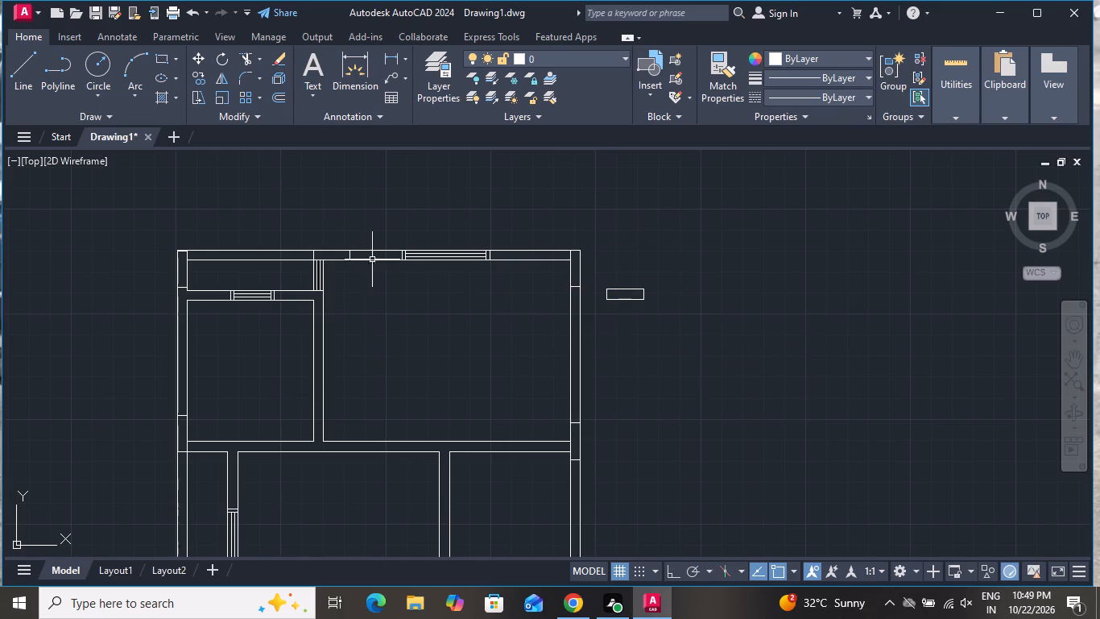
# Copy the left-wall column at the upper horizontal partition to the bottom end of the vertical partition between the two upper rooms.
pyautogui.scroll(-1, 301, 319)
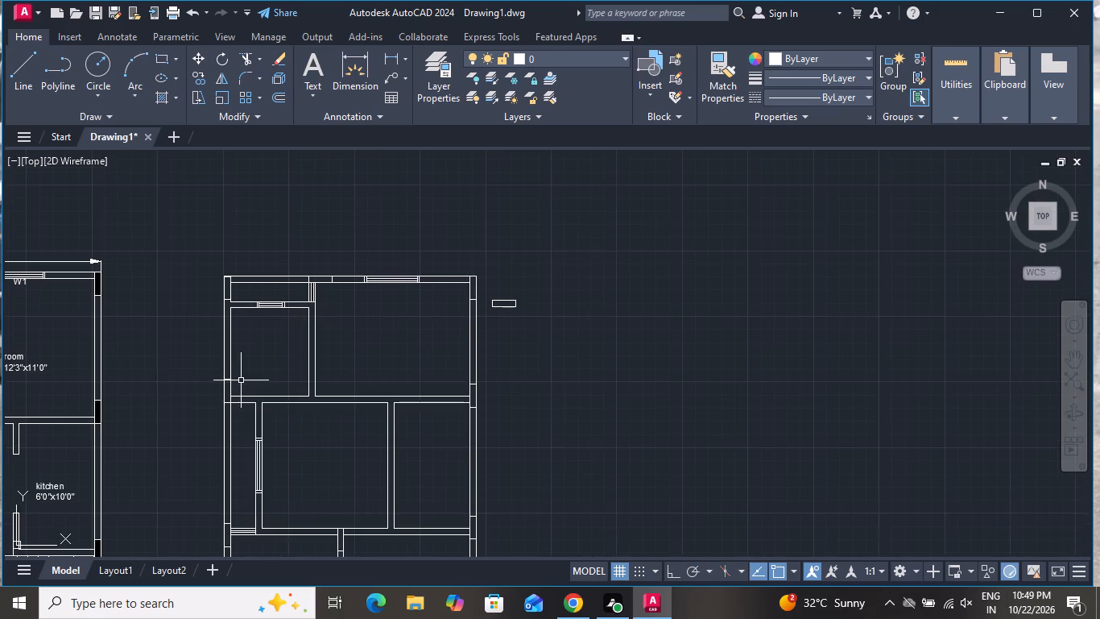
pyautogui.scroll(3, 230, 386)
pyautogui.click(208, 368)
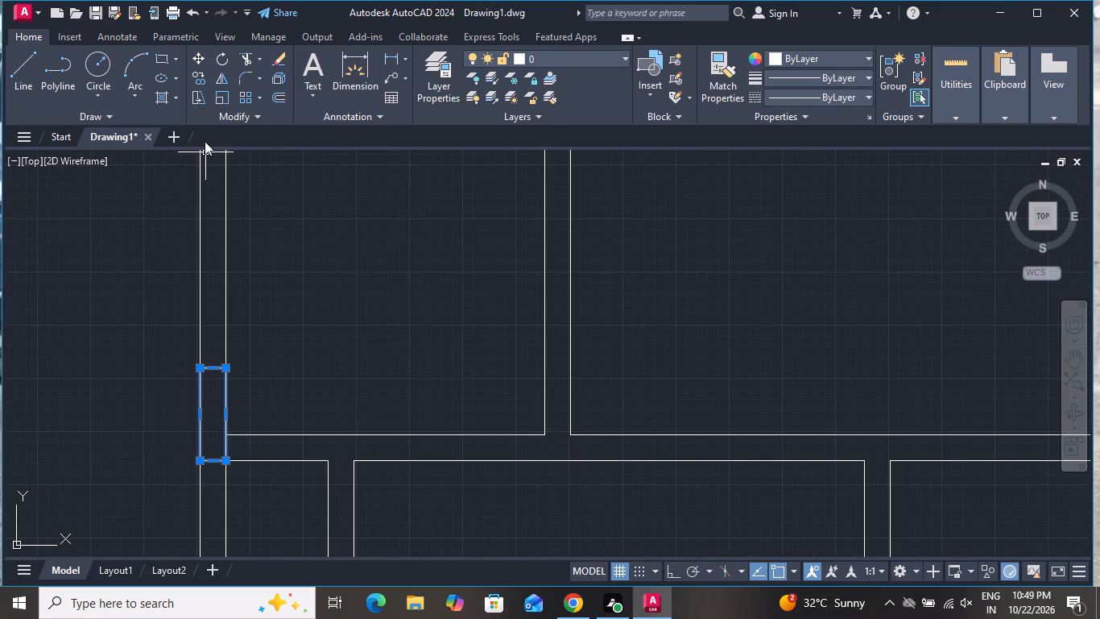
pyautogui.click(193, 75)
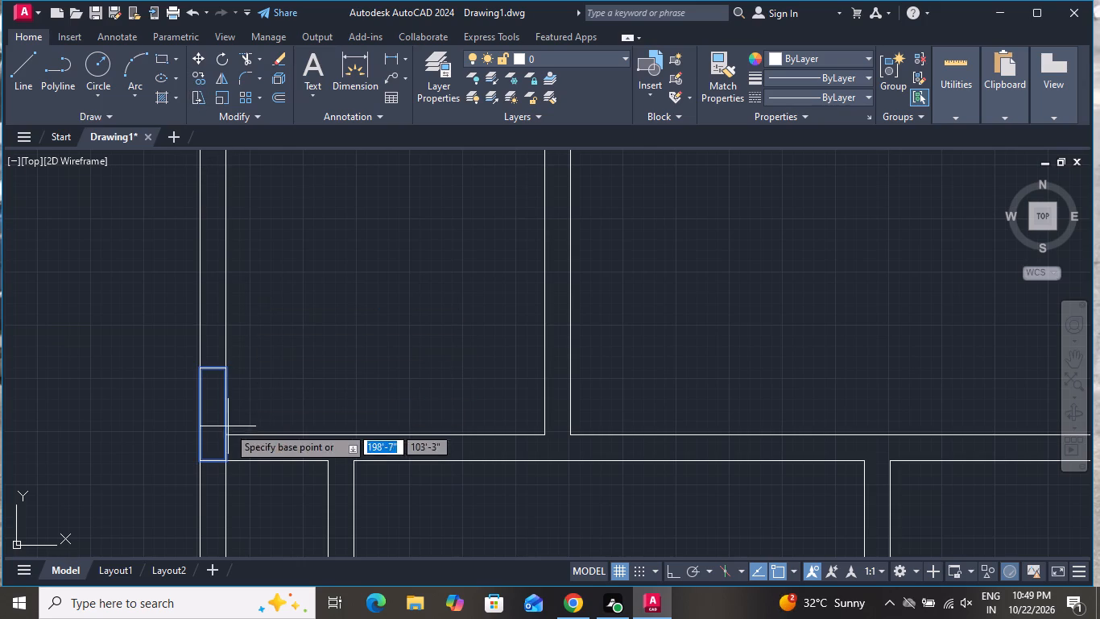
pyautogui.click(208, 464)
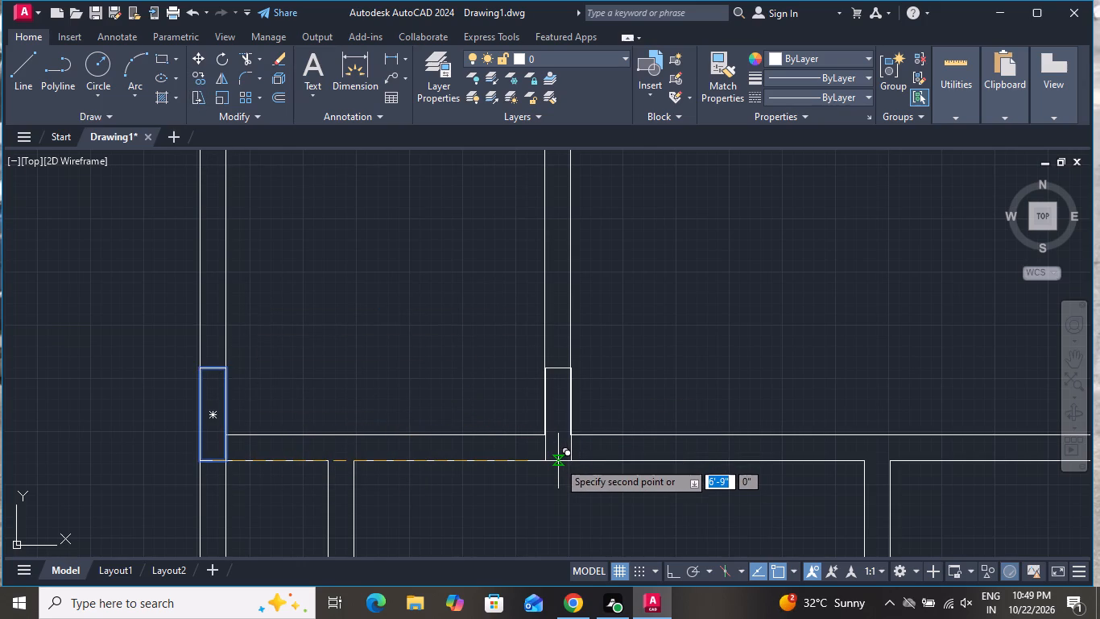
pyautogui.click(558, 461)
pyautogui.scroll(-1, 509, 494)
pyautogui.rightClick(505, 495)
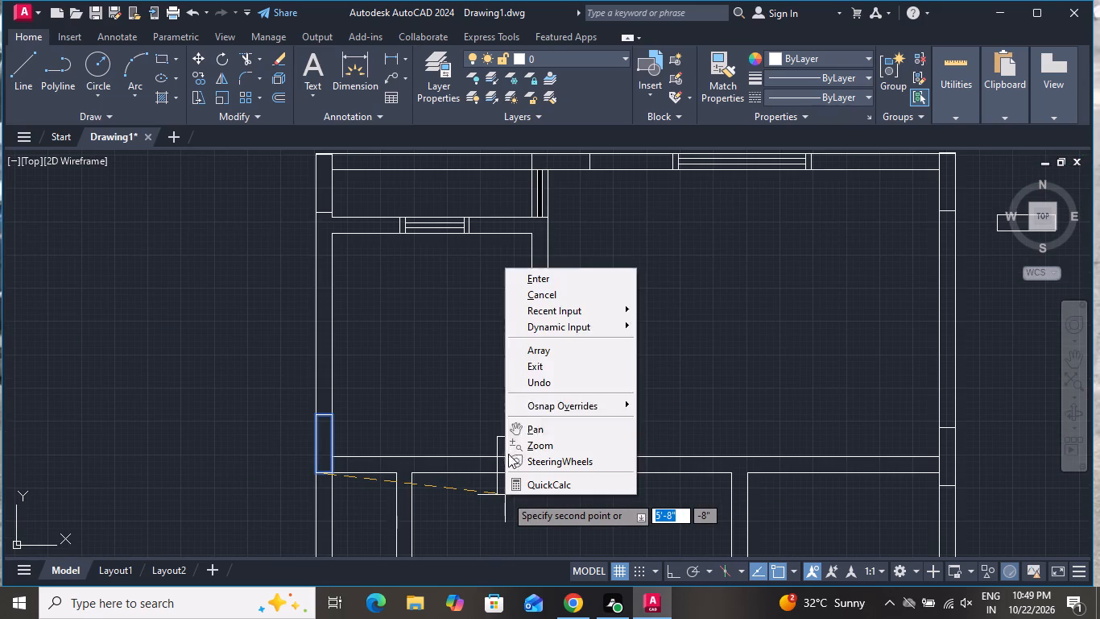
pyautogui.click(540, 294)
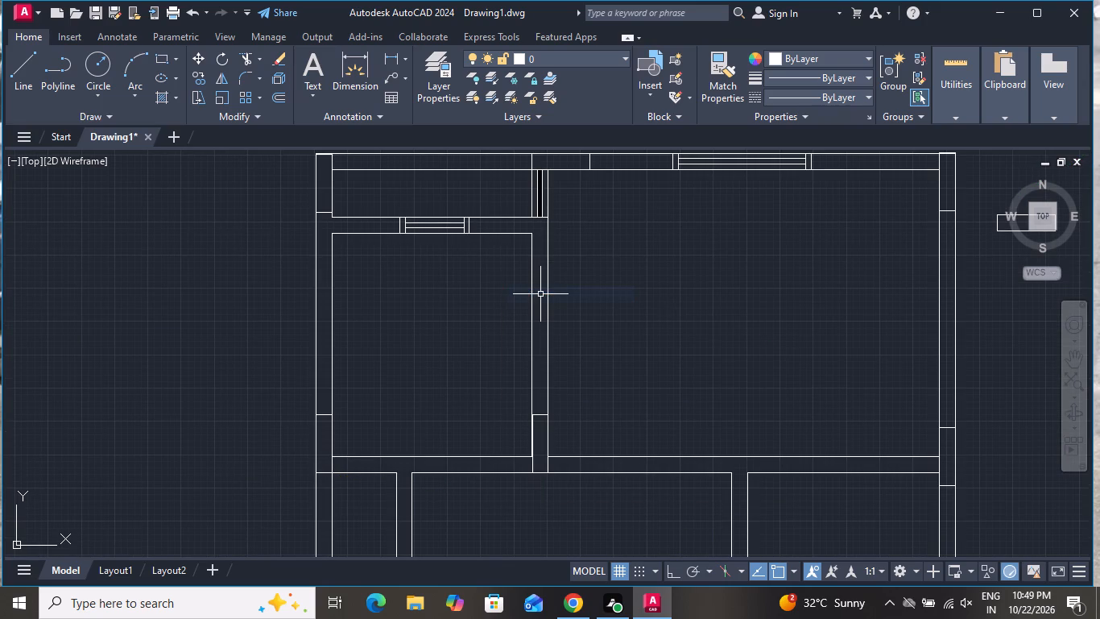
# Hatch solid black (0,0,0) the three top-wall columns, plus the right-wall and interior columns at the upper horizontal partition.
pyautogui.scroll(-1, 415, 276)
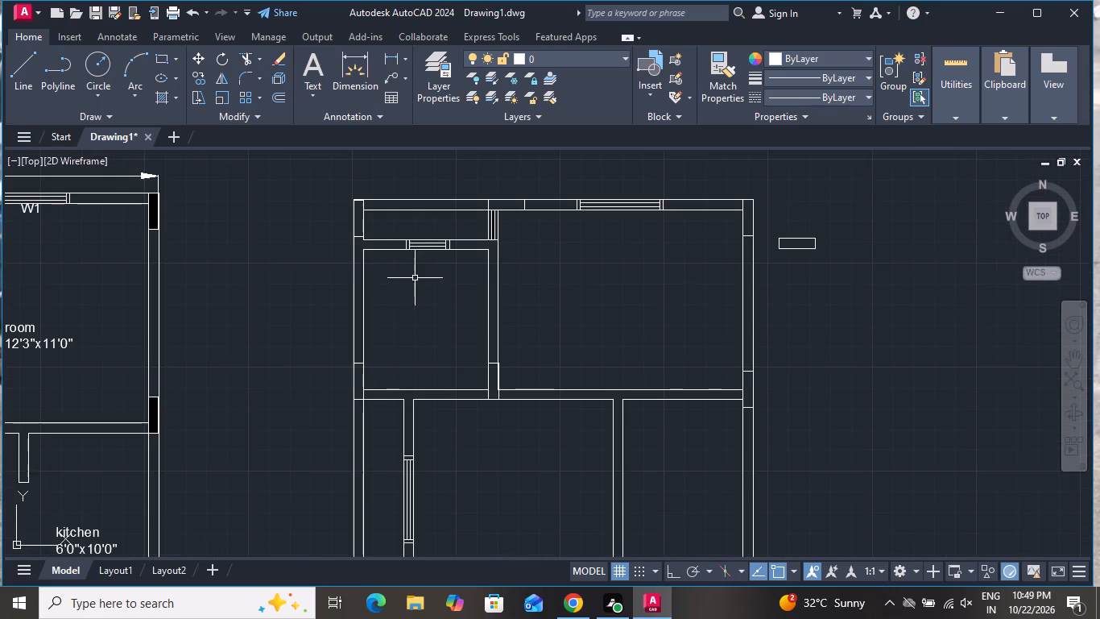
pyautogui.click(165, 102)
pyautogui.click(164, 88)
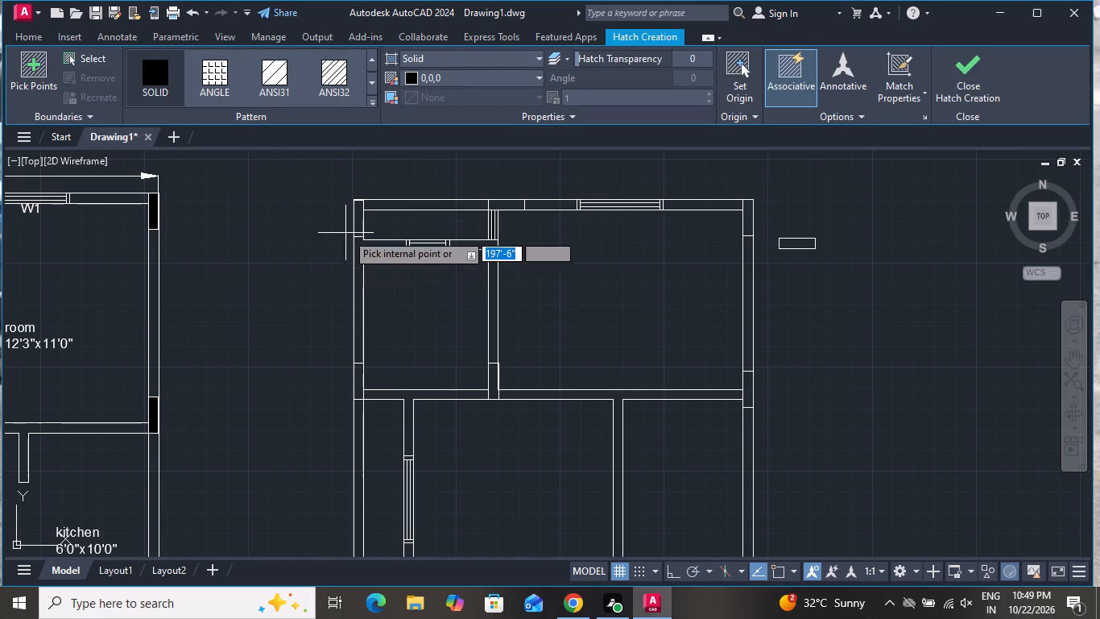
pyautogui.click(354, 218)
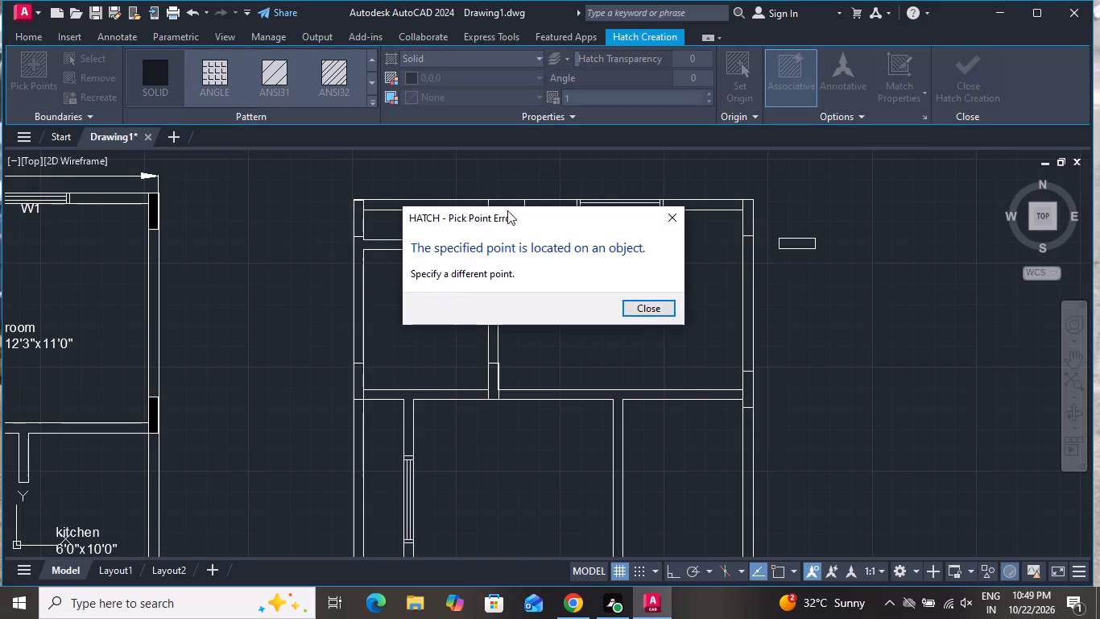
pyautogui.click(672, 214)
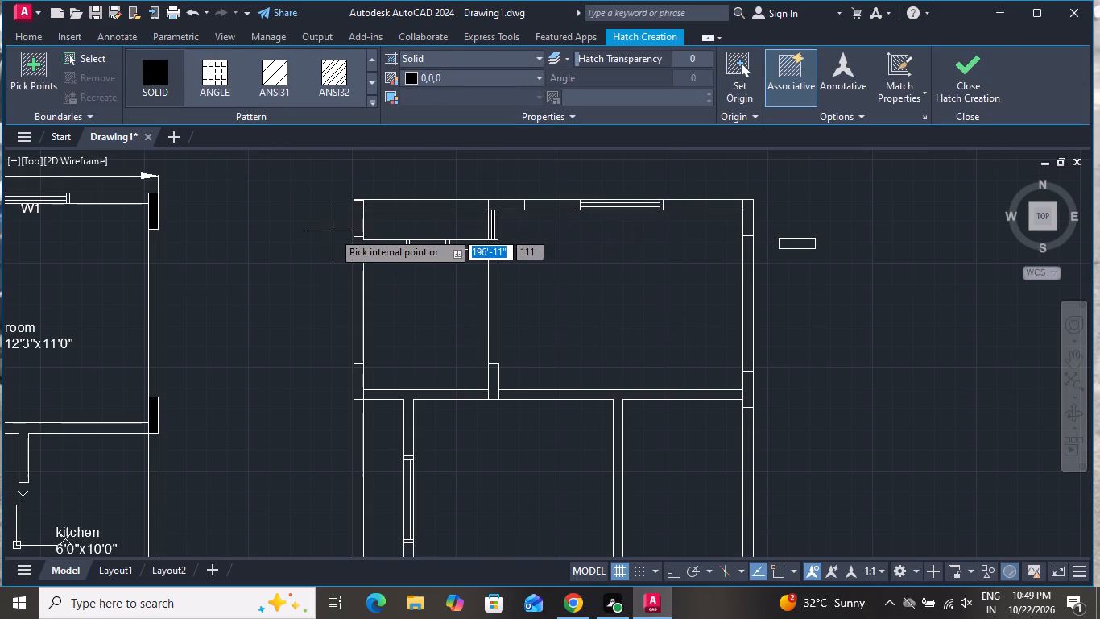
pyautogui.scroll(-1, 336, 231)
pyautogui.click(351, 222)
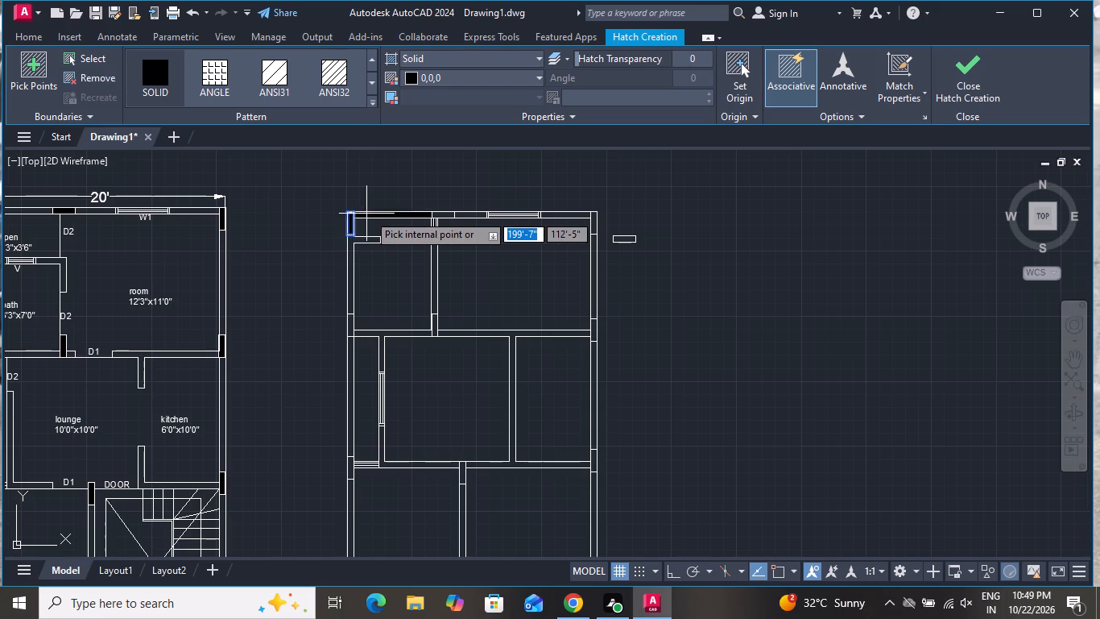
pyautogui.click(439, 214)
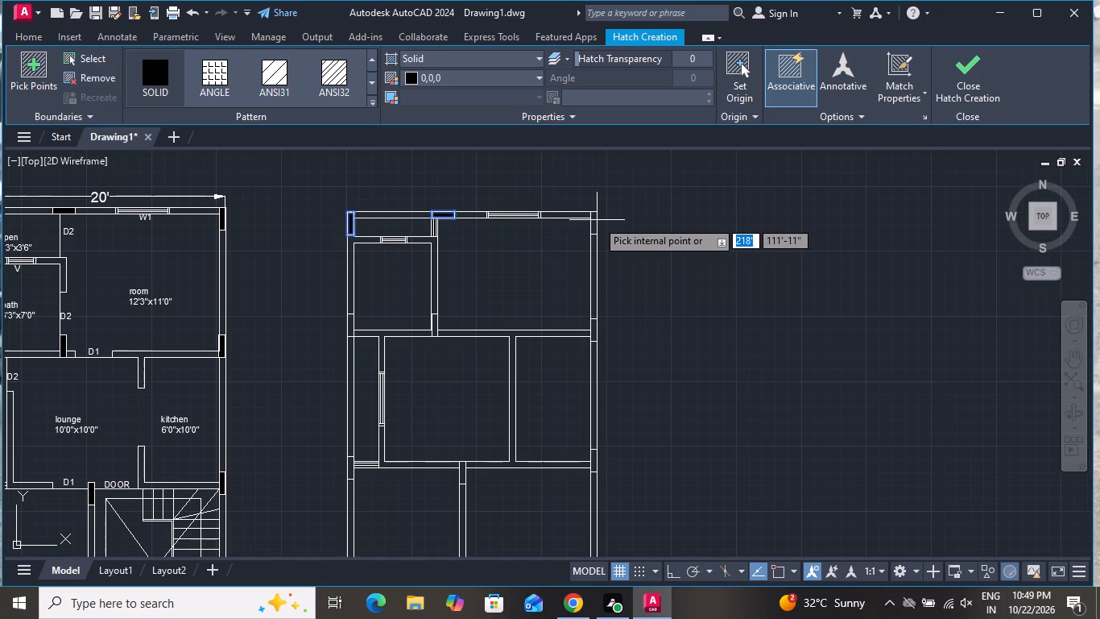
pyautogui.click(596, 222)
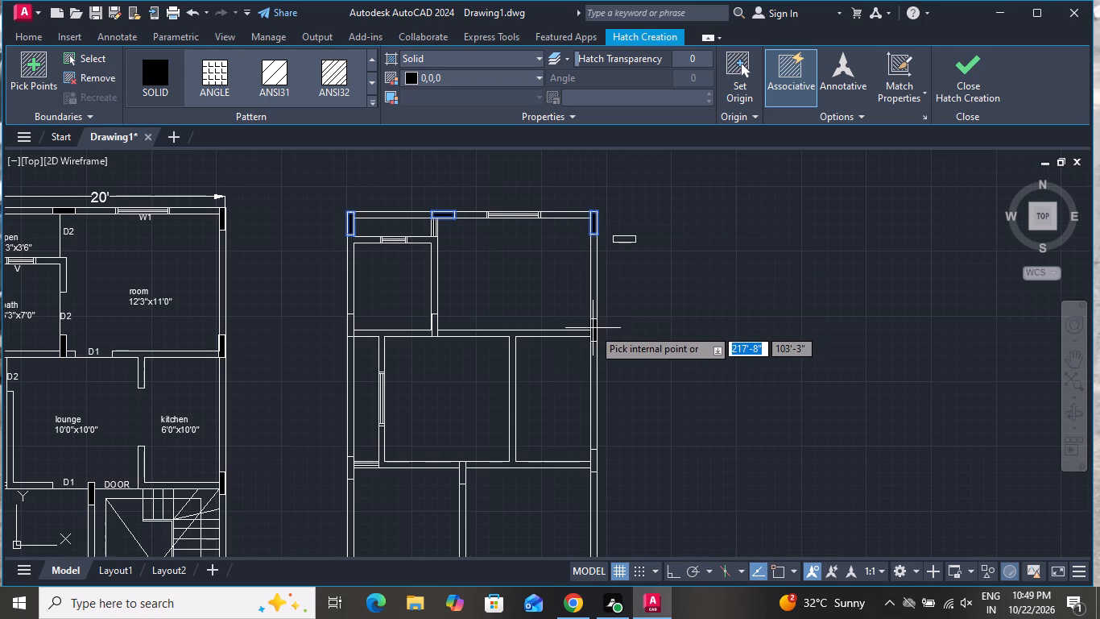
pyautogui.click(593, 328)
pyautogui.click(433, 323)
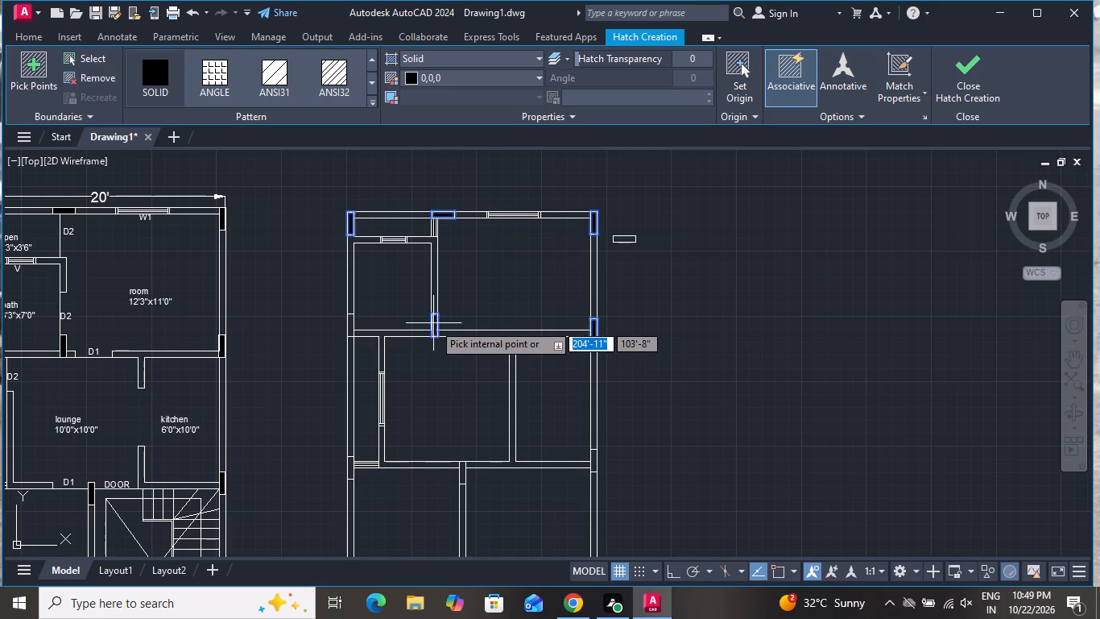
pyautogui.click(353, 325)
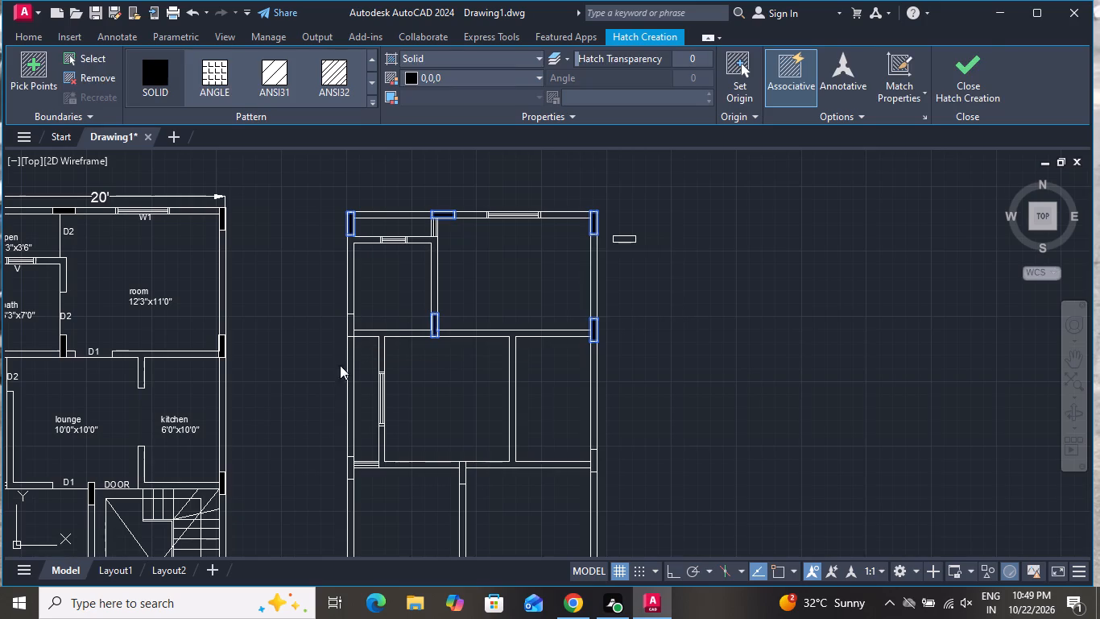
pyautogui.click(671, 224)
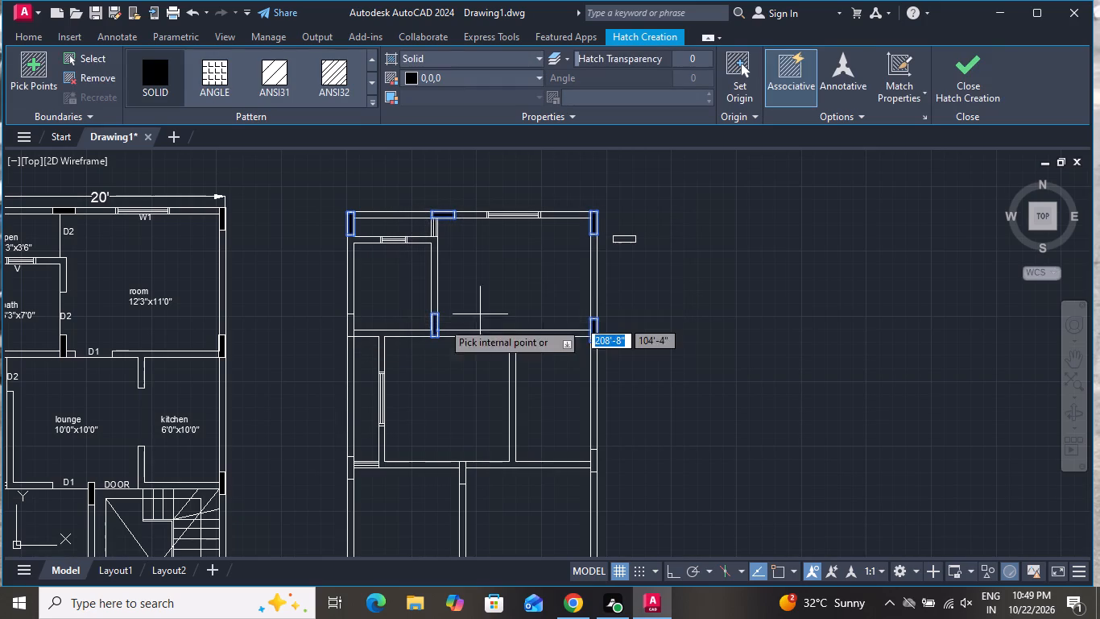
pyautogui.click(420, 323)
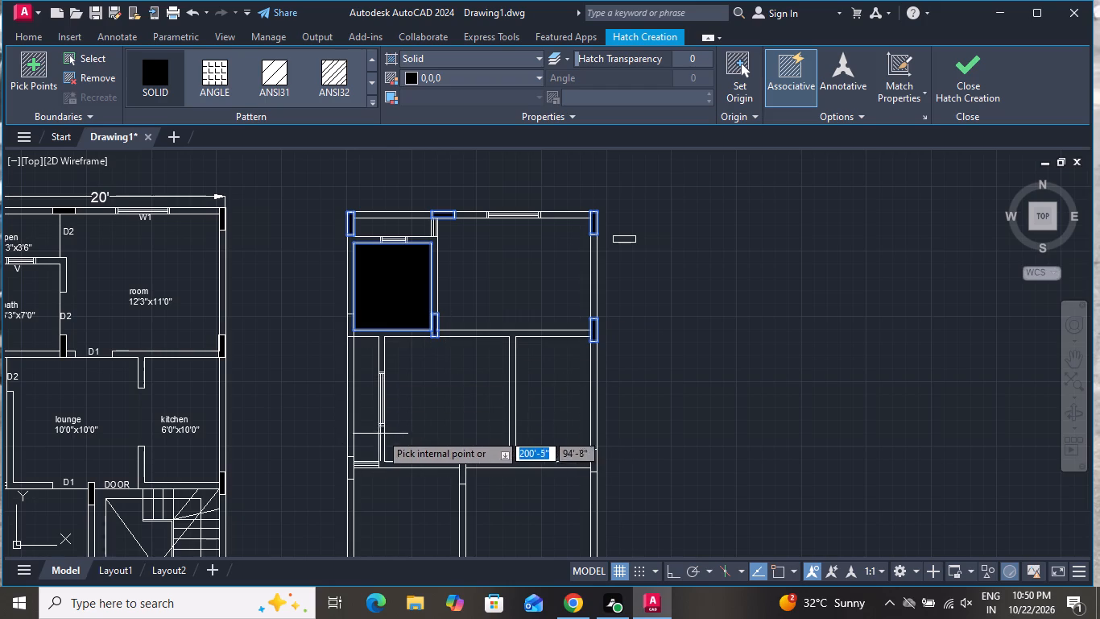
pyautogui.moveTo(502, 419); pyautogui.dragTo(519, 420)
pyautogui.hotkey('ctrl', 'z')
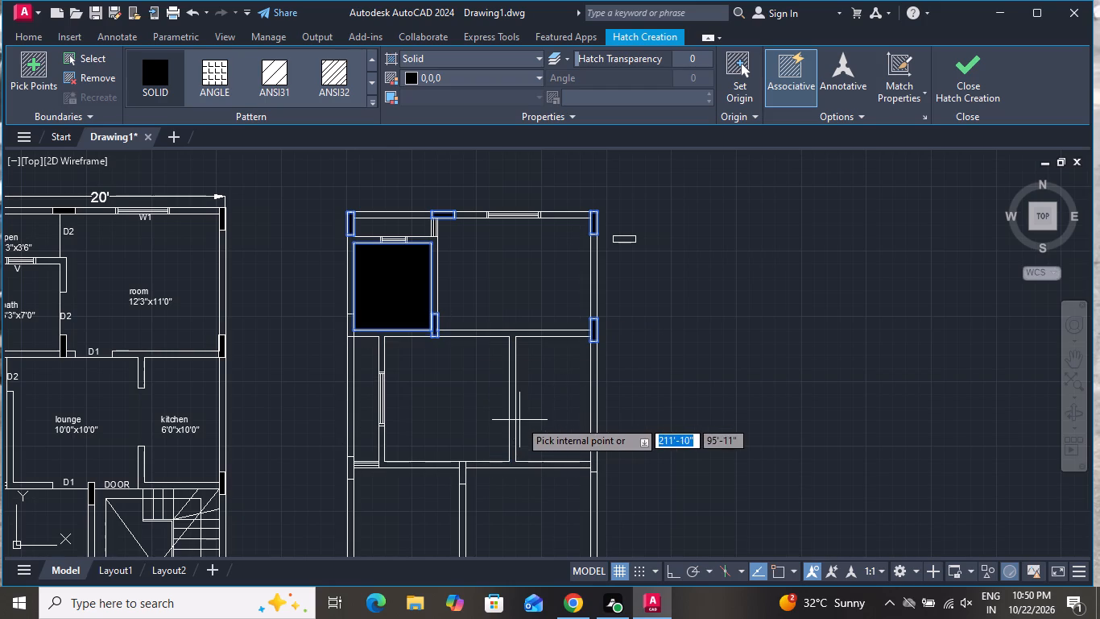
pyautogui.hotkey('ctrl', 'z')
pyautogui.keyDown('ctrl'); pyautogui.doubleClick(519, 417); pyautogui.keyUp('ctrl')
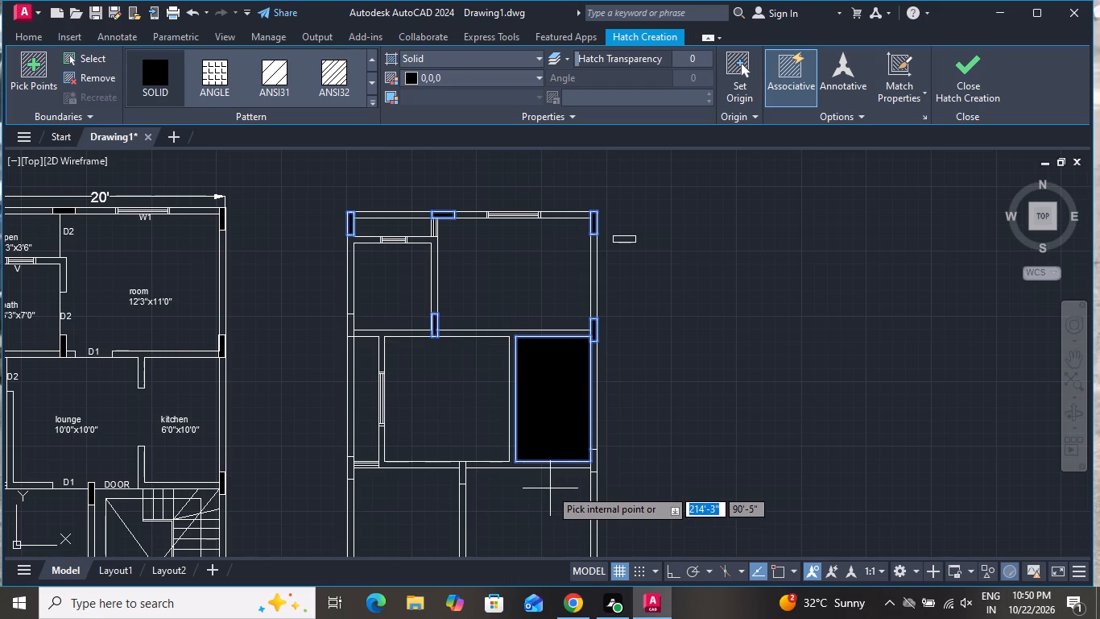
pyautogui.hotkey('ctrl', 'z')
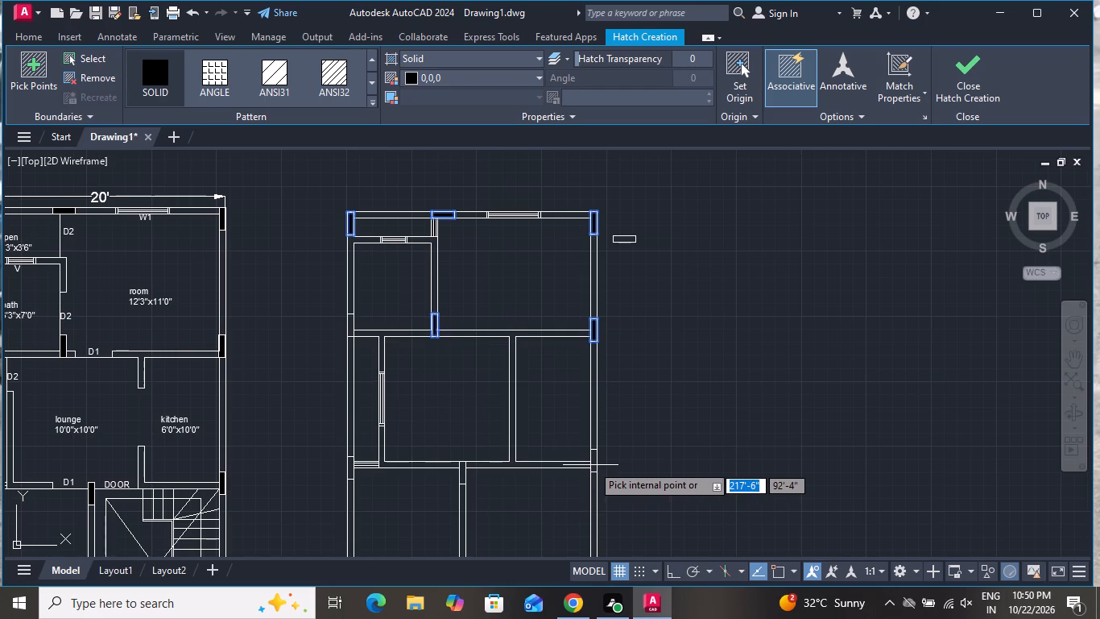
# Hatch solid black the remaining columns: left wall at the upper partition, all three along the lower horizontal partition, and three in the bottom wall.
pyautogui.click(593, 463)
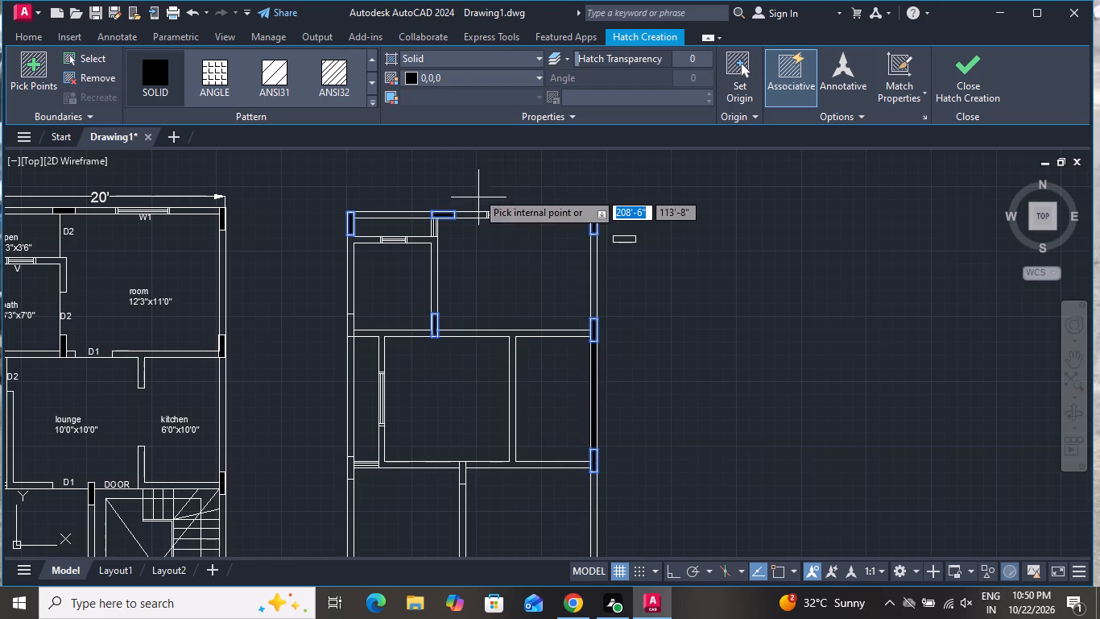
pyautogui.click(349, 469)
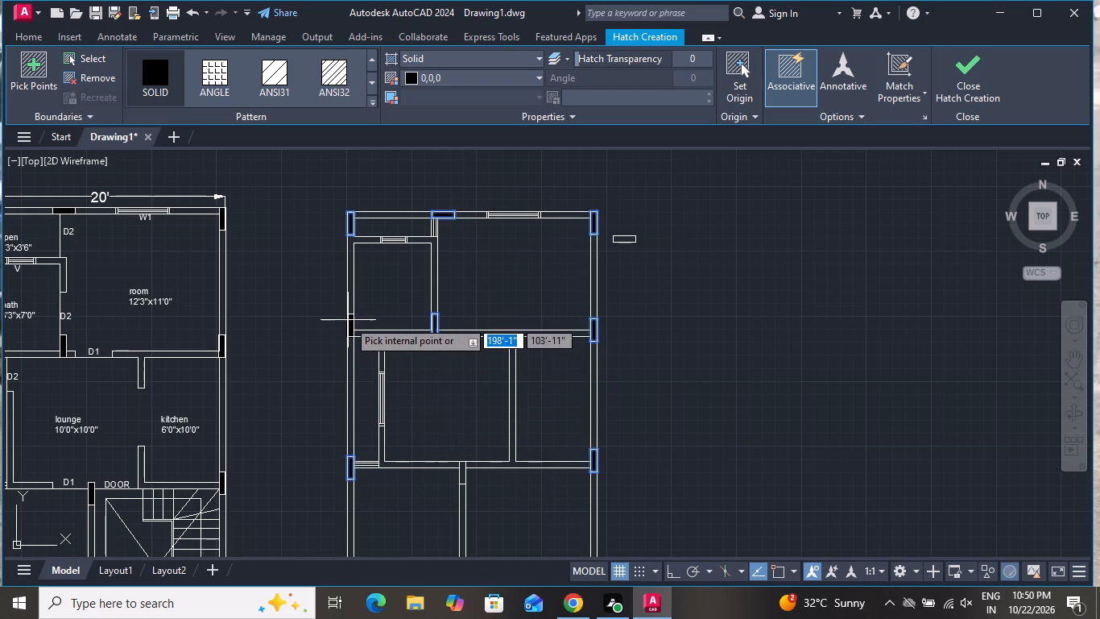
pyautogui.click(348, 321)
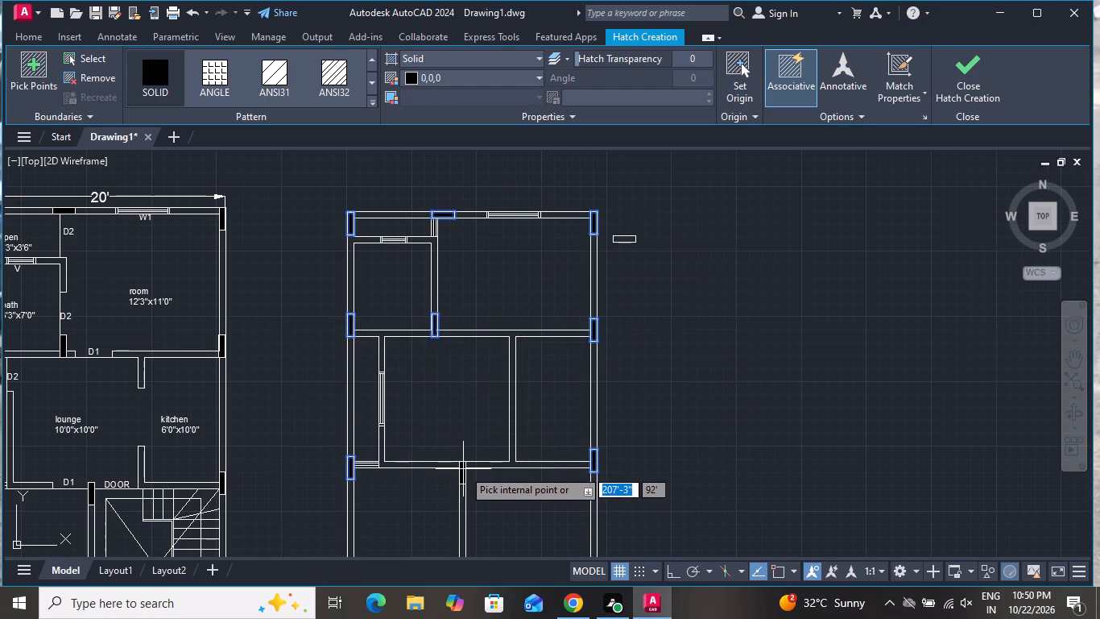
pyautogui.click(463, 469)
pyautogui.scroll(-3, 465, 463)
pyautogui.scroll(2, 449, 511)
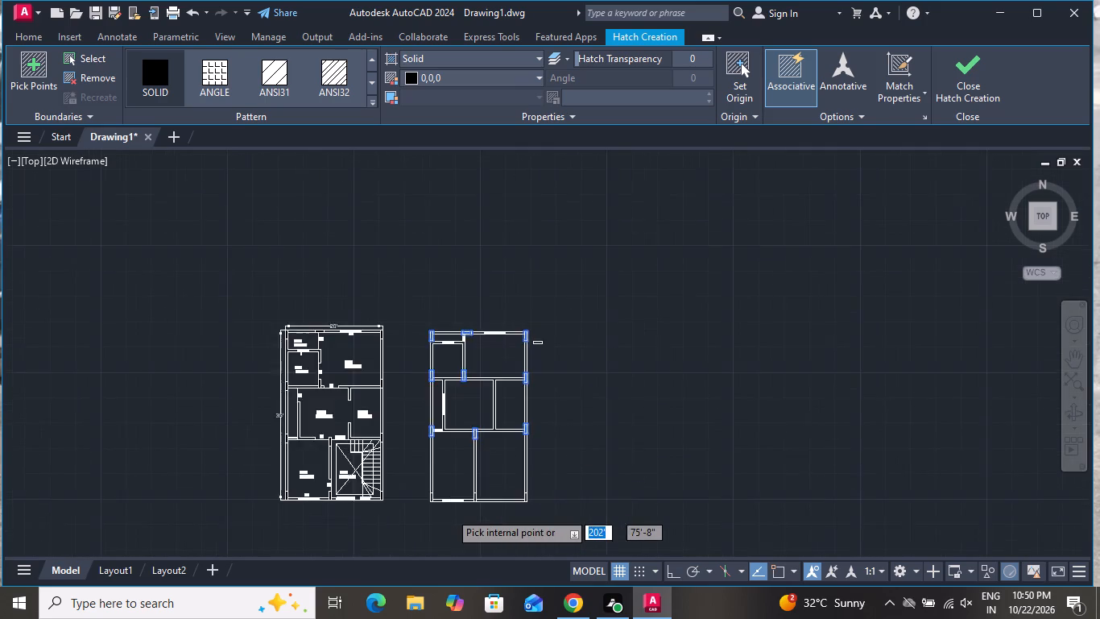
pyautogui.scroll(1, 449, 512)
pyautogui.click(401, 475)
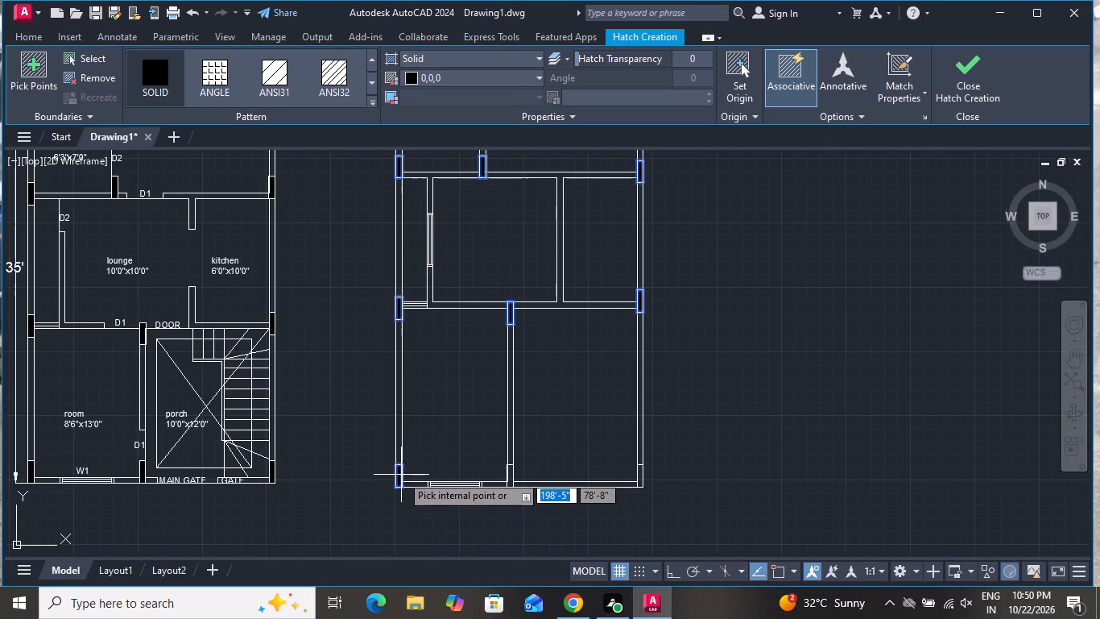
pyautogui.click(511, 480)
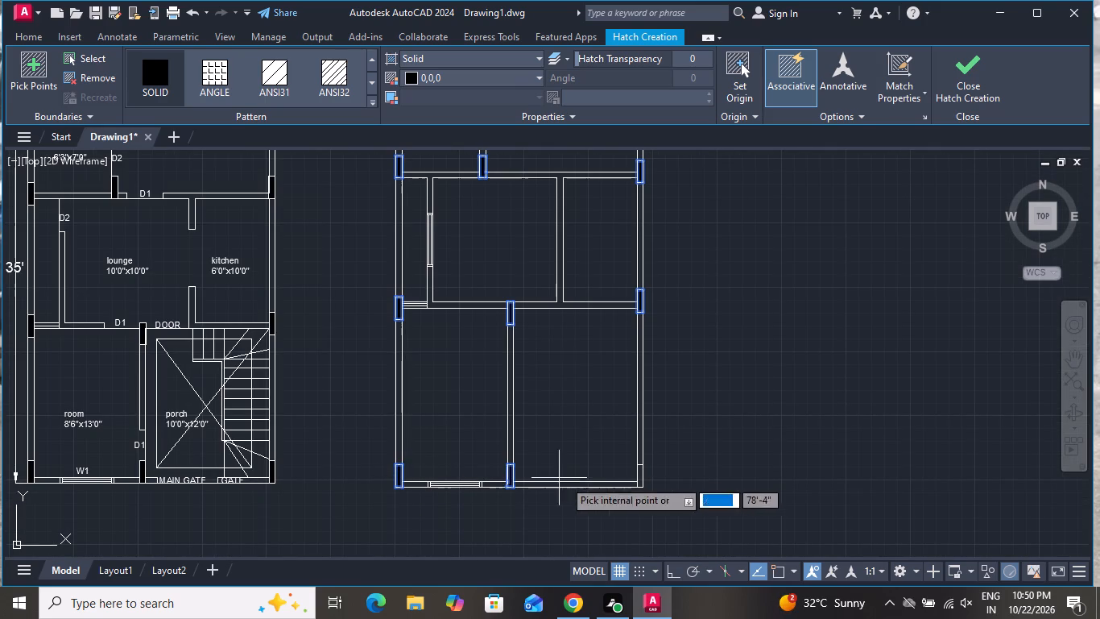
pyautogui.click(642, 476)
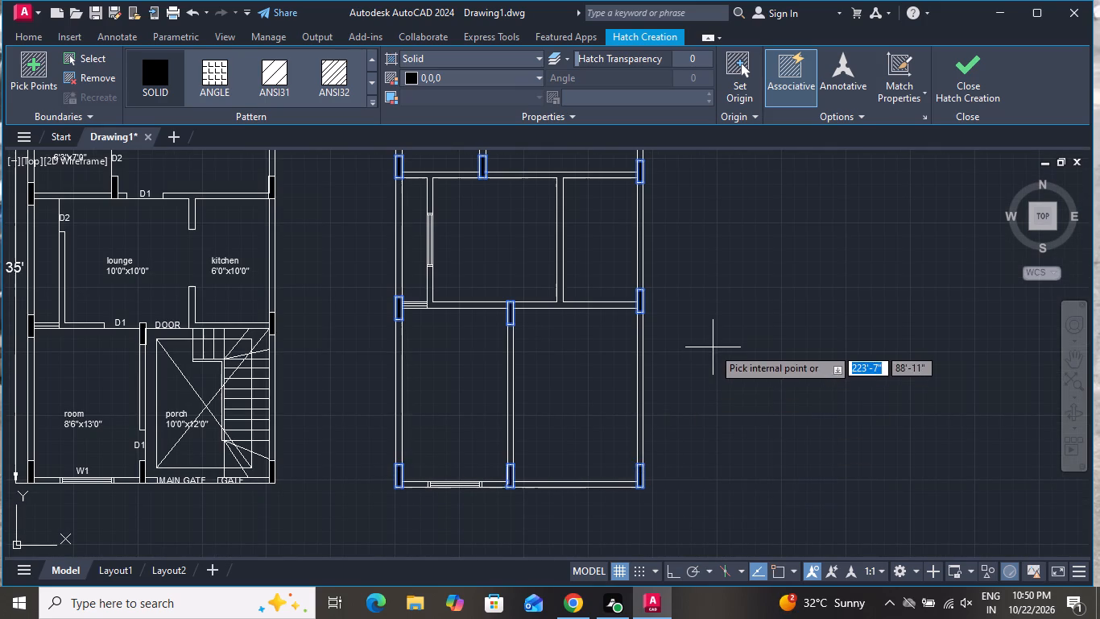
pyautogui.rightClick(713, 347)
pyautogui.click(752, 364)
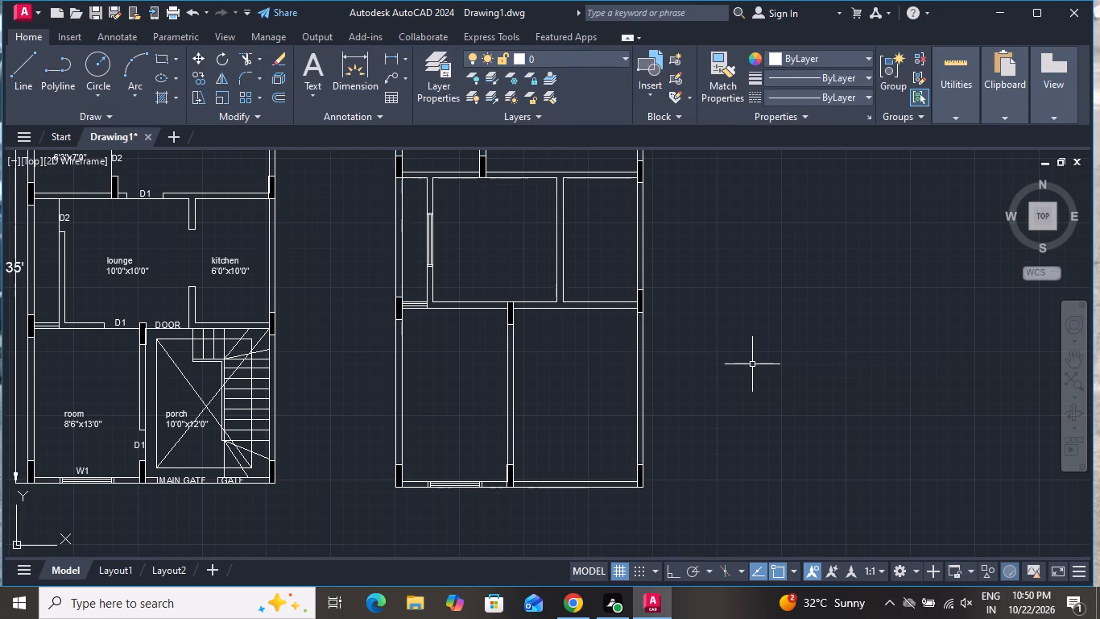
# Draw a diagonal line across the new plan's middle-row right room, from its top-left inner corner to its bottom-right corner.
pyautogui.scroll(-1, 752, 364)
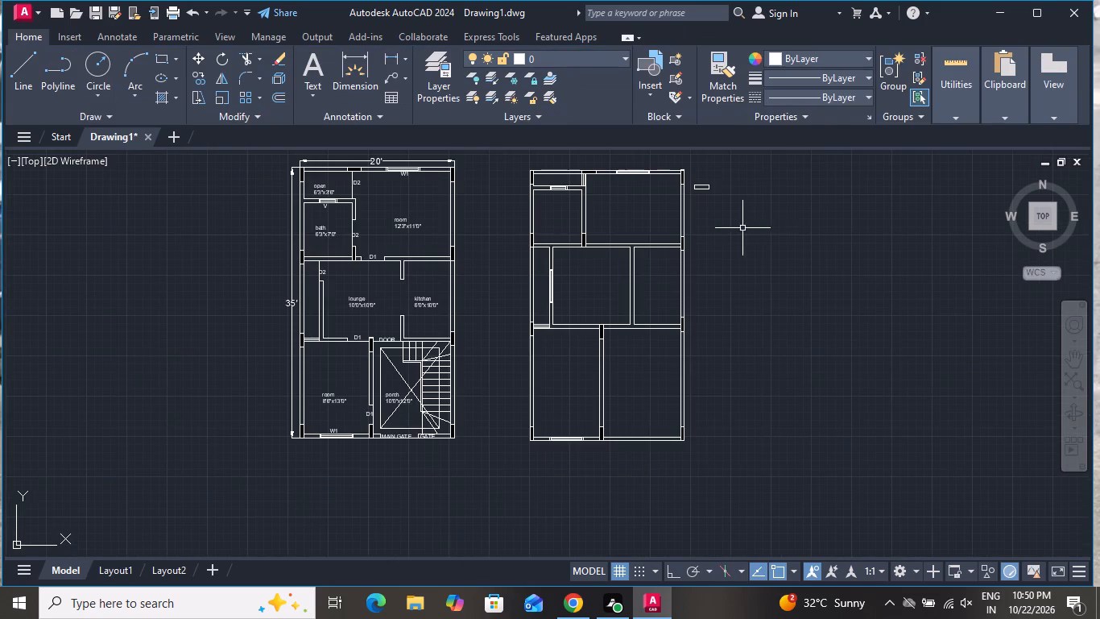
pyautogui.scroll(2, 738, 227)
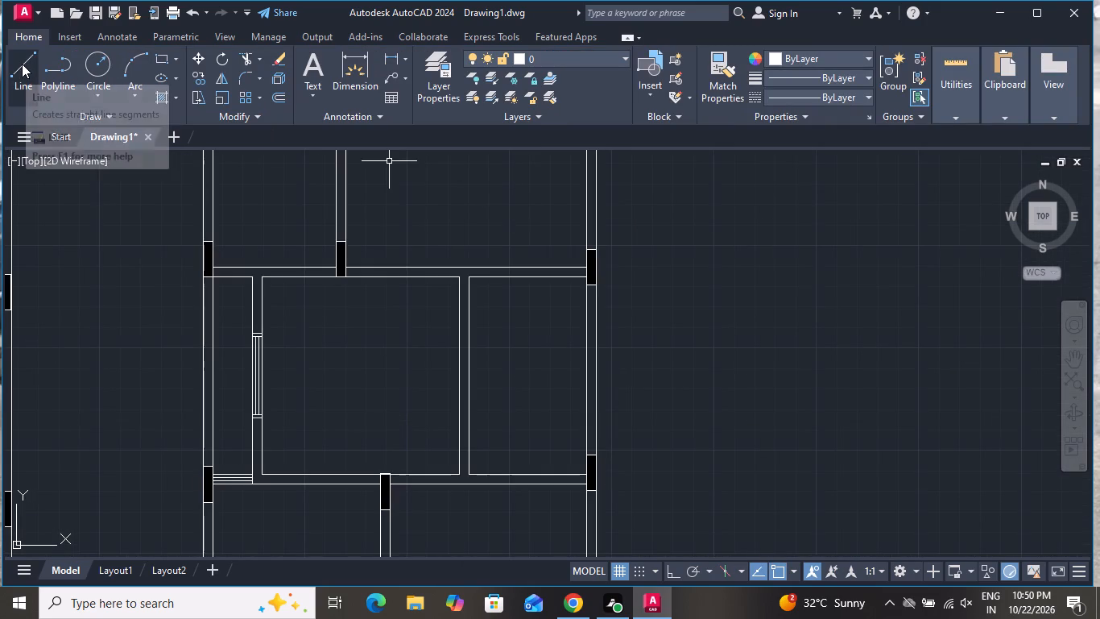
pyautogui.click(22, 64)
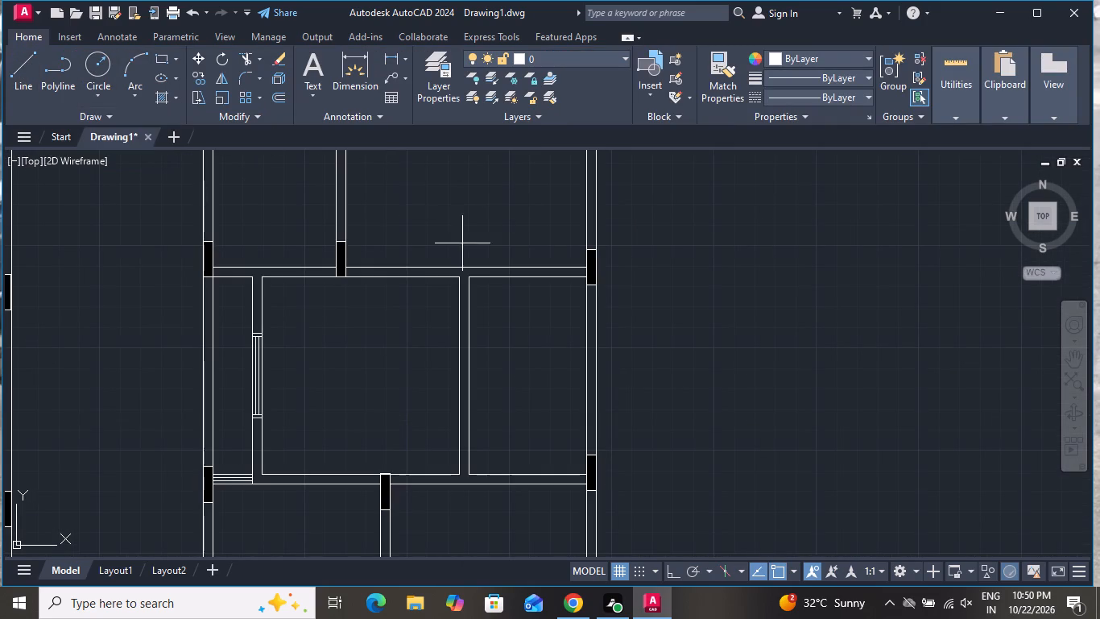
pyautogui.click(466, 278)
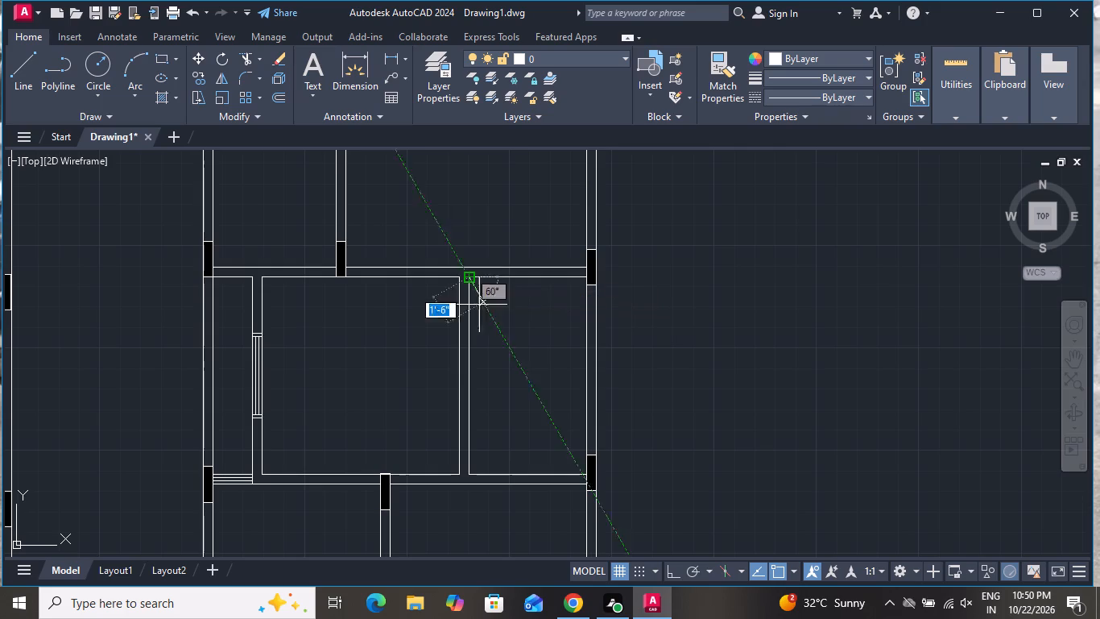
pyautogui.click(585, 473)
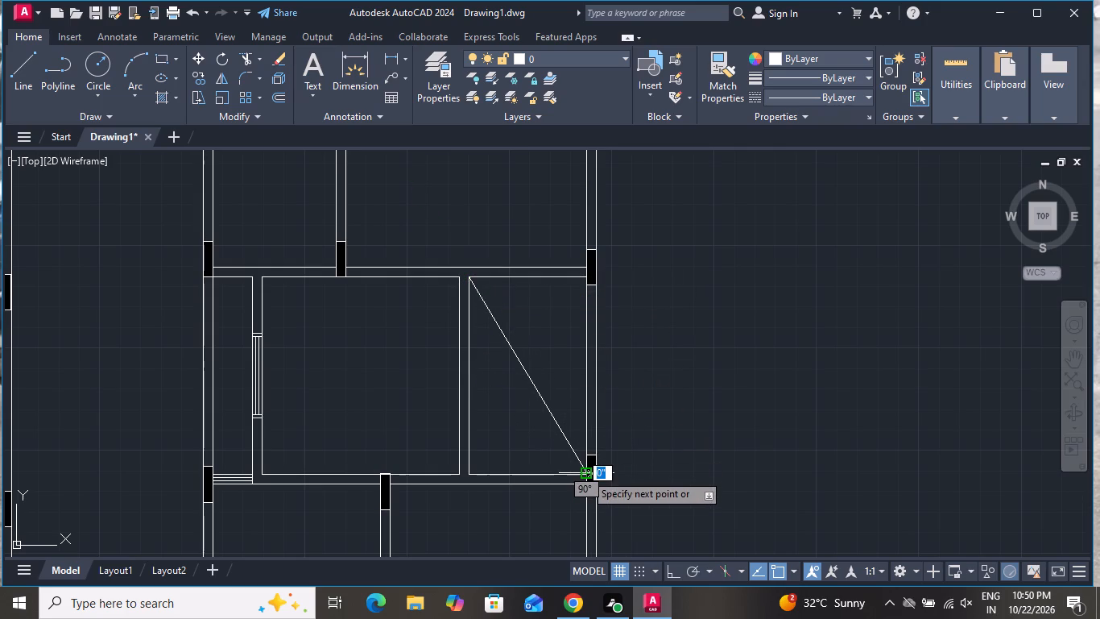
pyautogui.rightClick(585, 473)
pyautogui.click(624, 322)
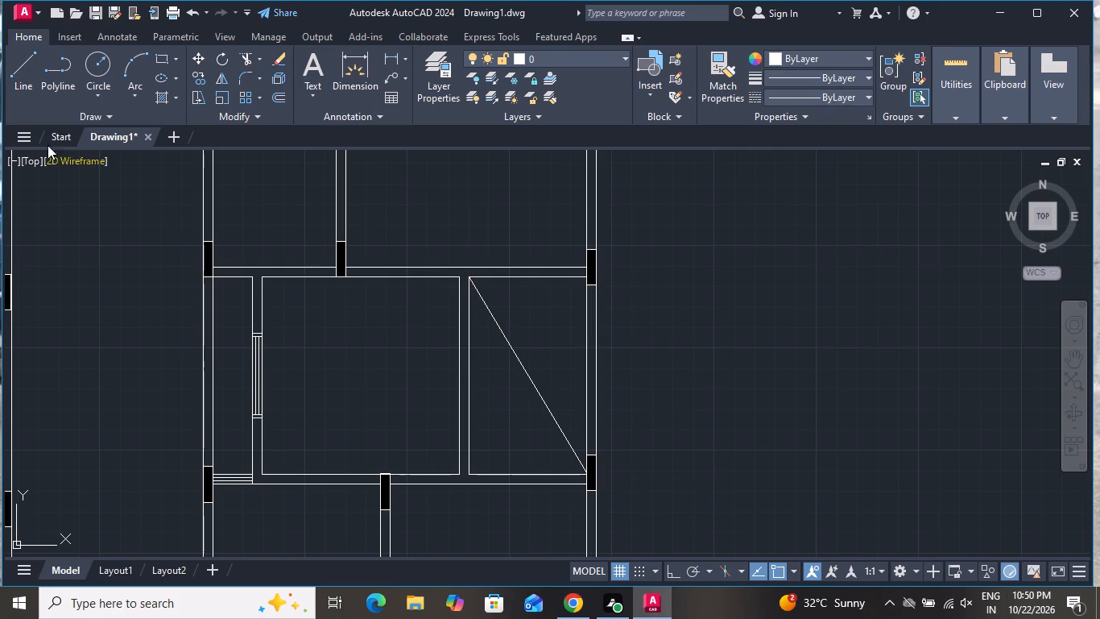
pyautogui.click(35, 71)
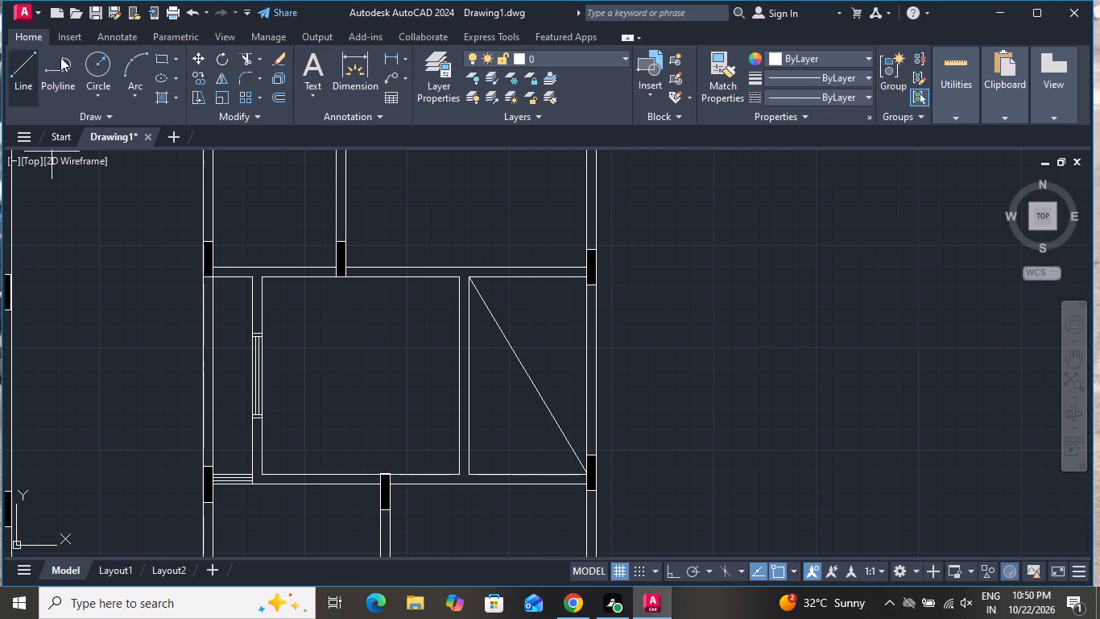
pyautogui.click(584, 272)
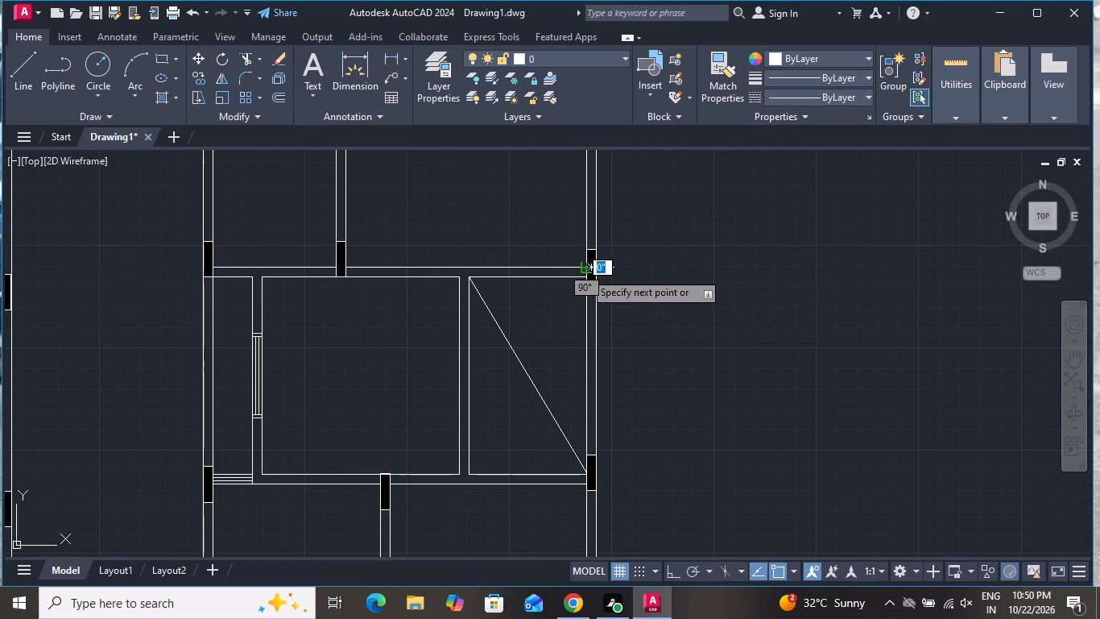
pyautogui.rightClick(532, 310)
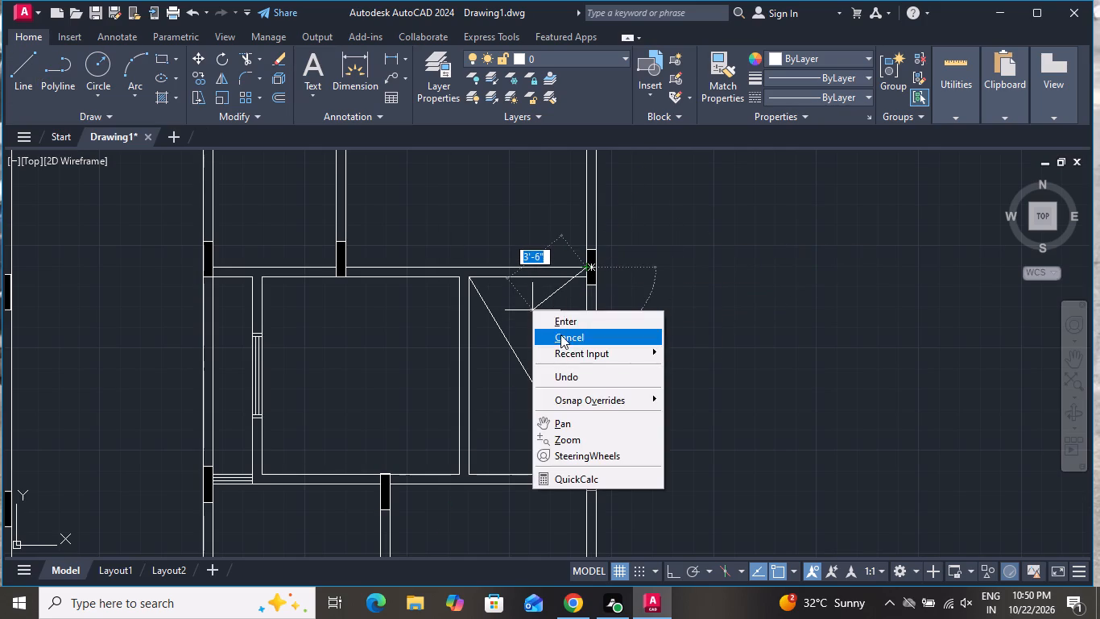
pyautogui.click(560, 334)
# Draw the opposite diagonal in the same room, from its top-right inner corner to its bottom-left corner.
pyautogui.click(10, 60)
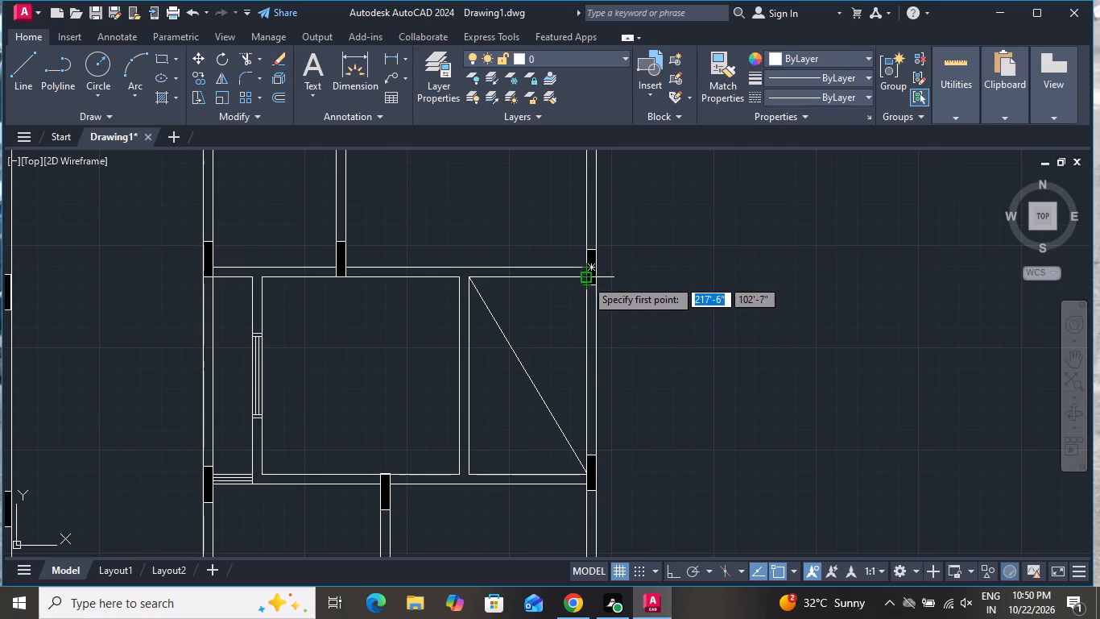
pyautogui.click(583, 272)
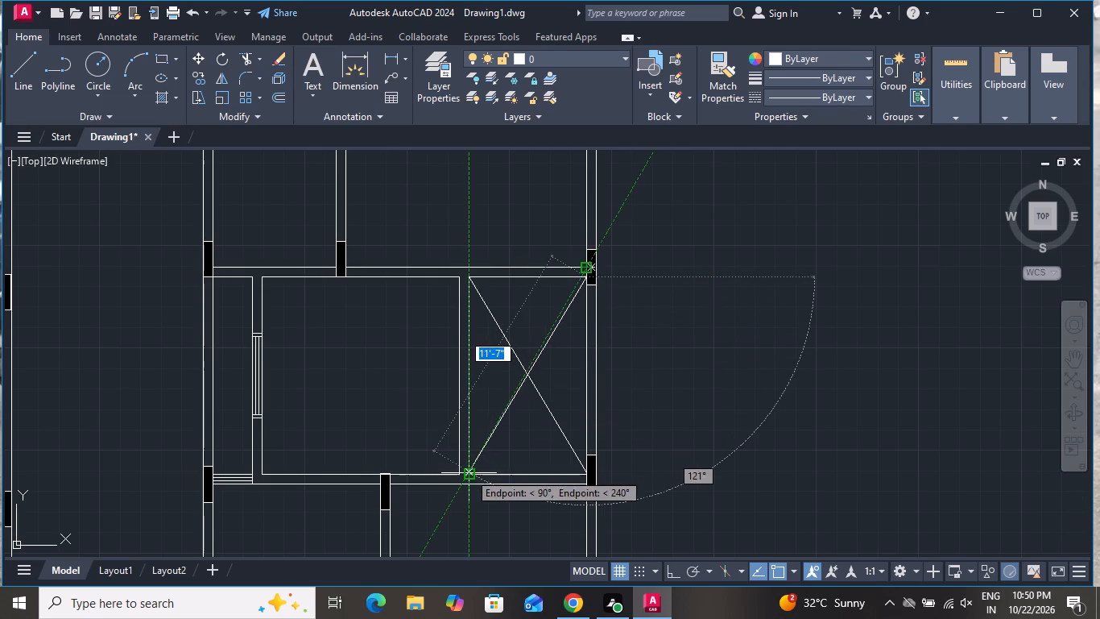
pyautogui.click(469, 473)
pyautogui.rightClick(469, 464)
pyautogui.click(523, 315)
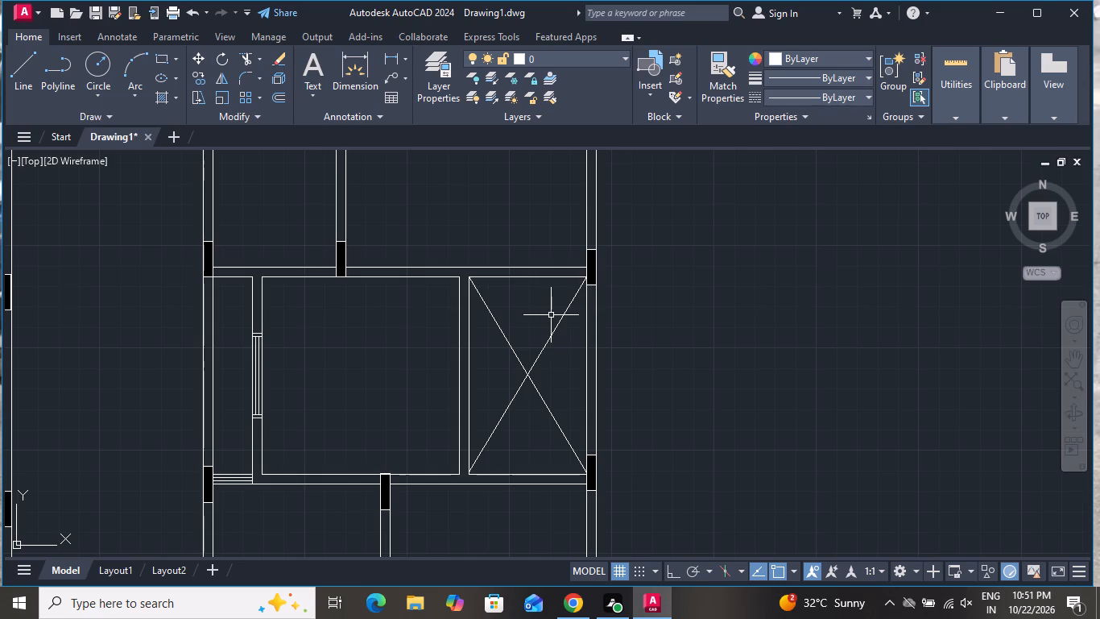
# With Ortho on, draw an L-shaped line in the lower-right room, about 11' up from the bottom wall's inner face, with a short leg leftward.
pyautogui.click(19, 84)
pyautogui.scroll(-2, 538, 197)
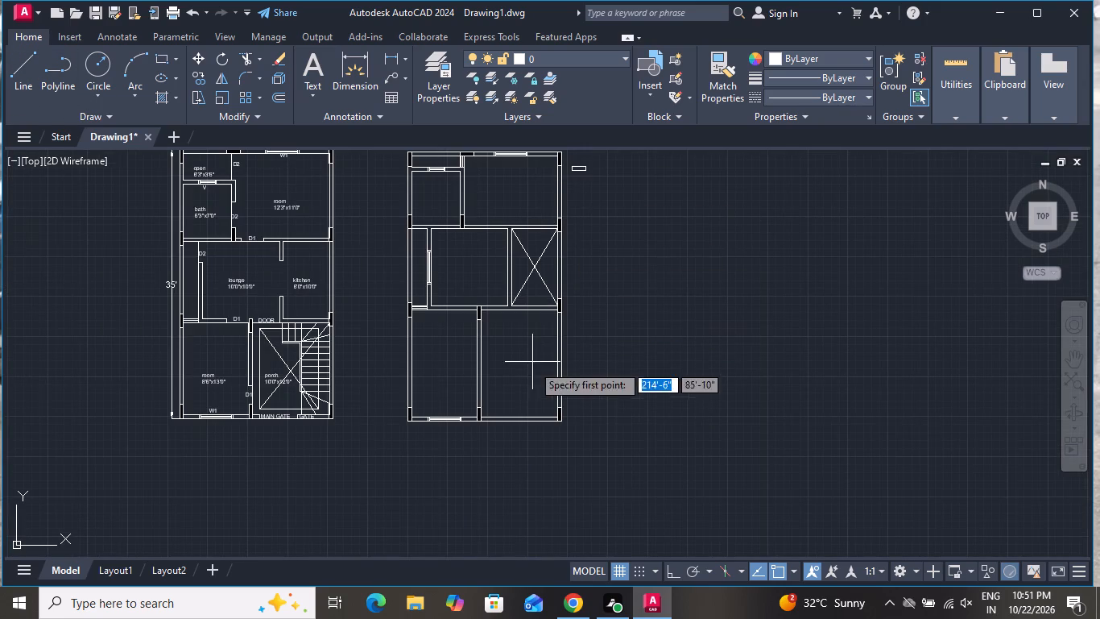
pyautogui.scroll(3, 527, 413)
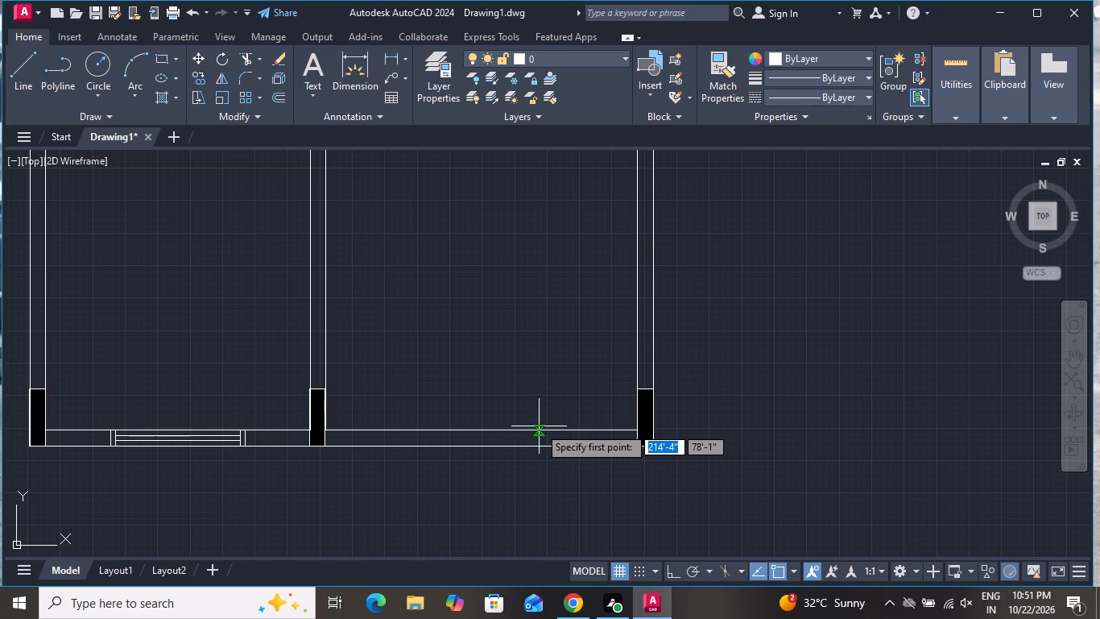
pyautogui.click(527, 430)
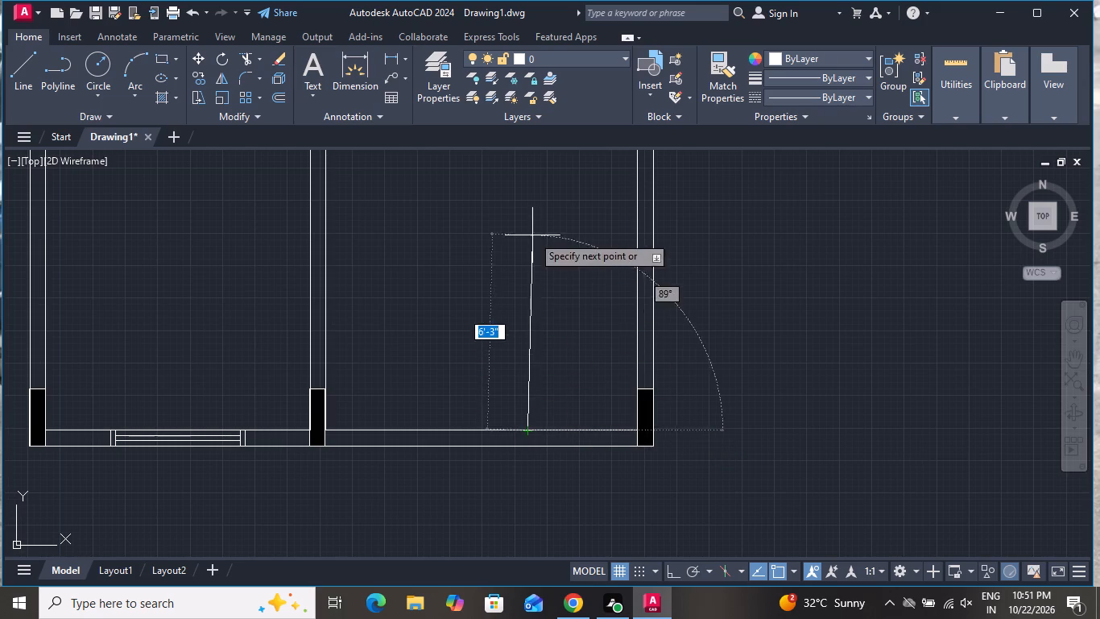
pyautogui.click(667, 572)
pyautogui.scroll(-1, 496, 260)
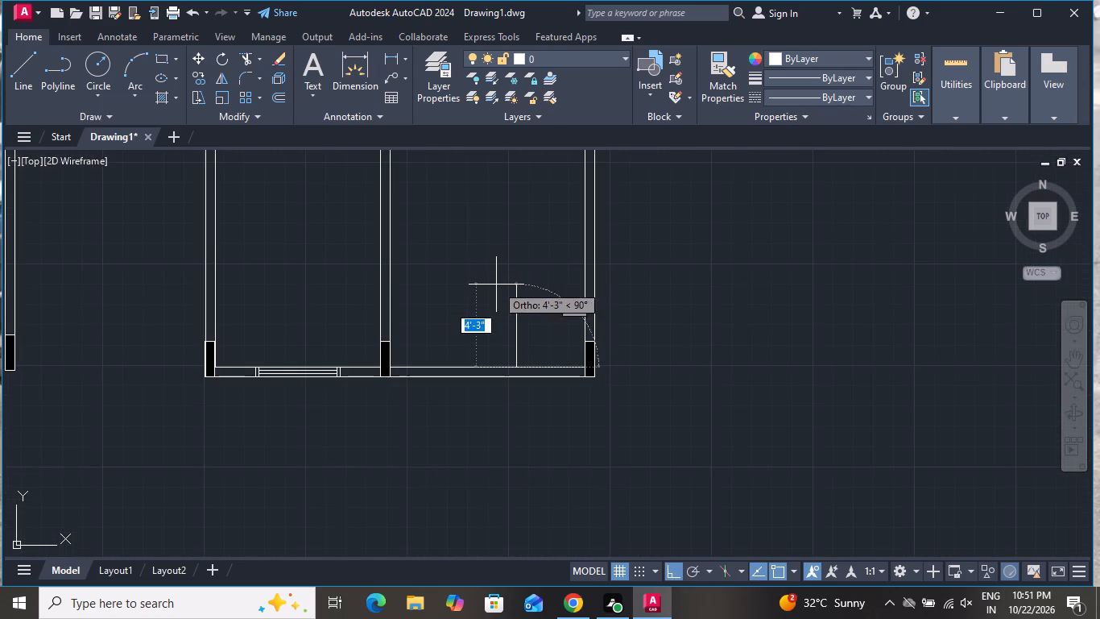
pyautogui.scroll(-1, 509, 264)
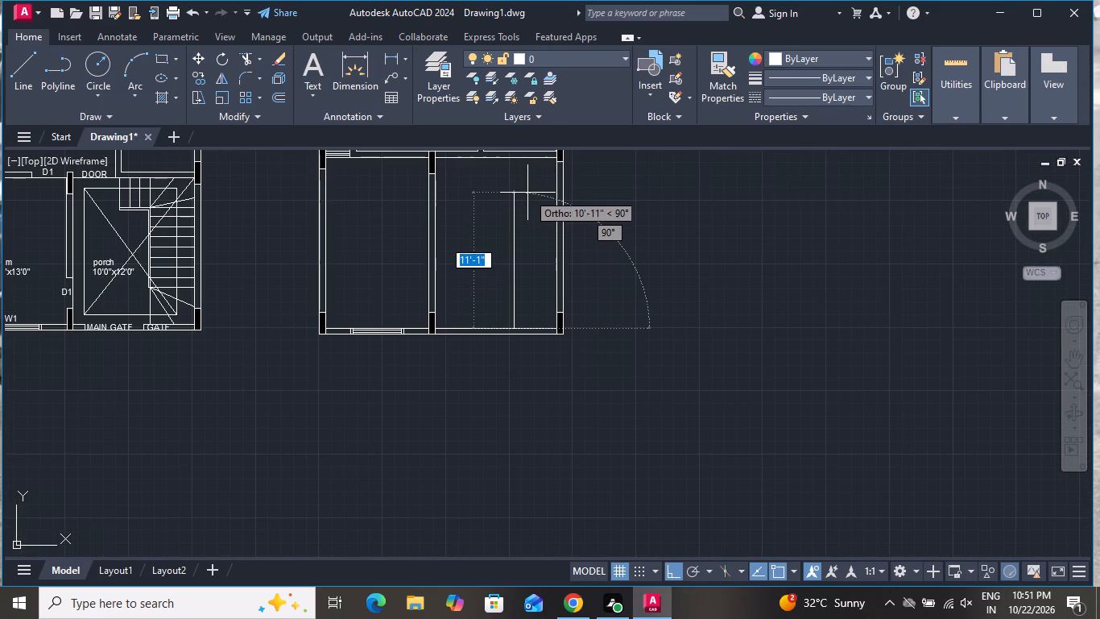
pyautogui.click(527, 193)
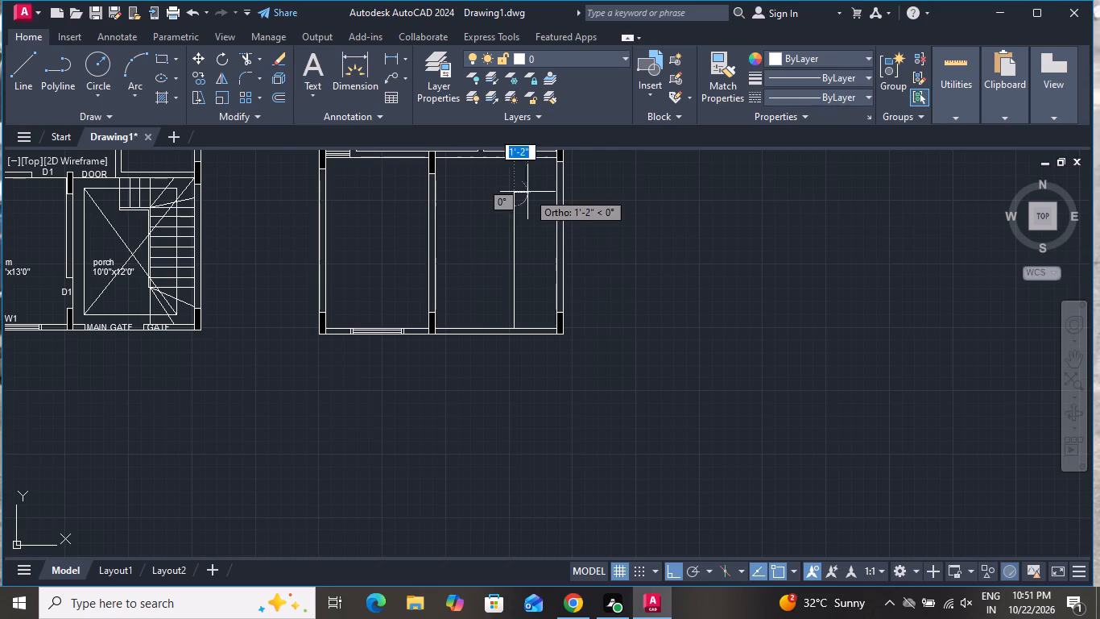
pyautogui.click(479, 197)
pyautogui.rightClick(479, 197)
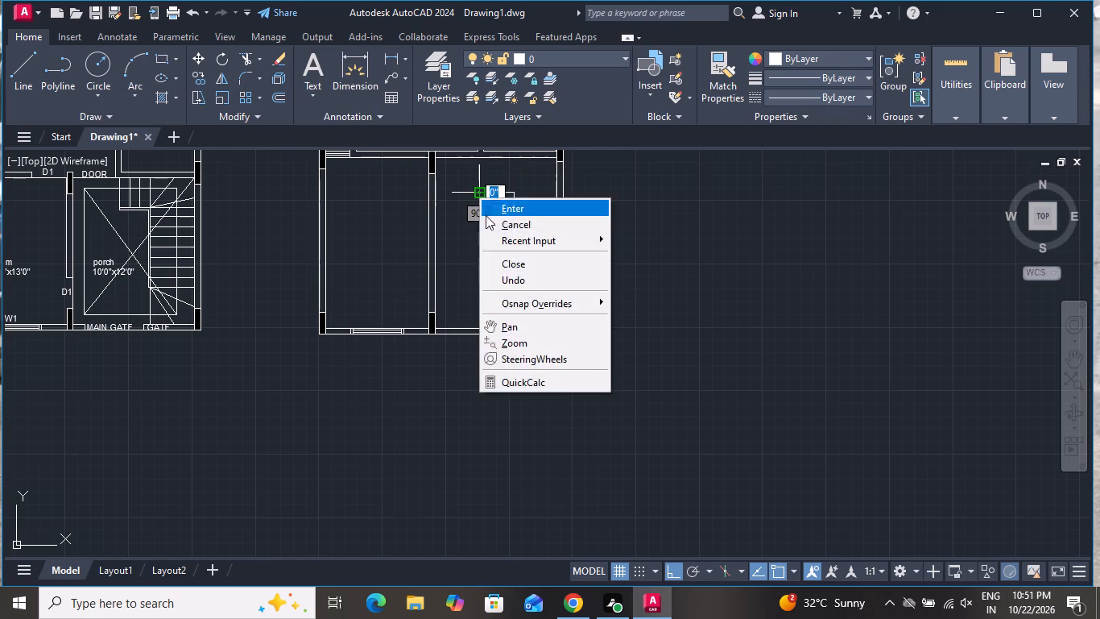
pyautogui.click(488, 221)
# Offset both legs of the L-shaped line 2" inward, to the left and downward.
pyautogui.write('O')
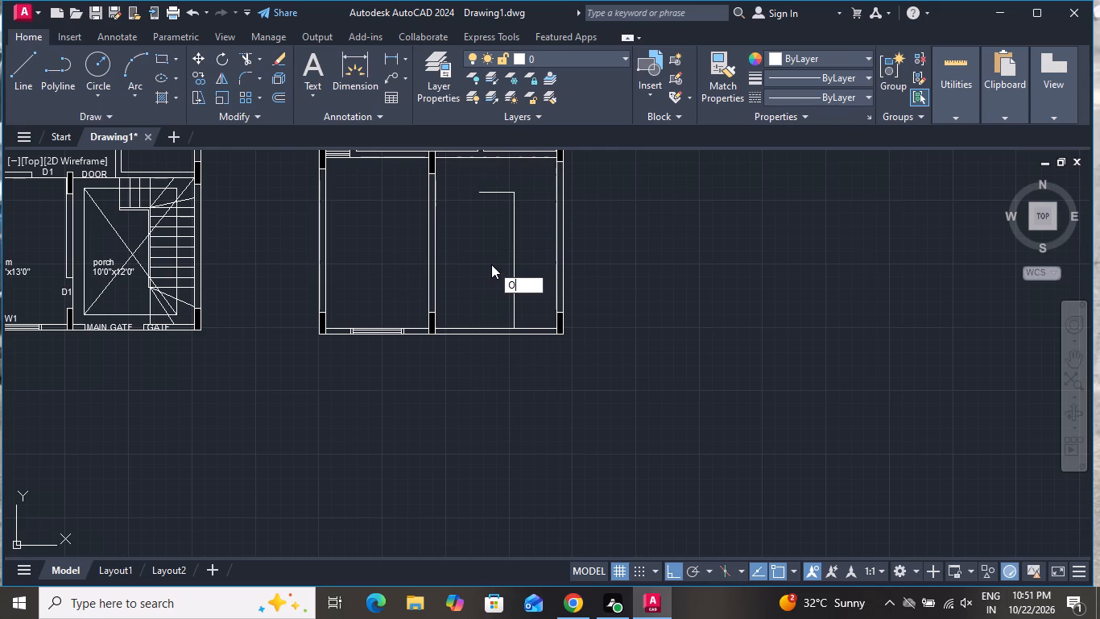
pyautogui.press('space')
pyautogui.press('2')
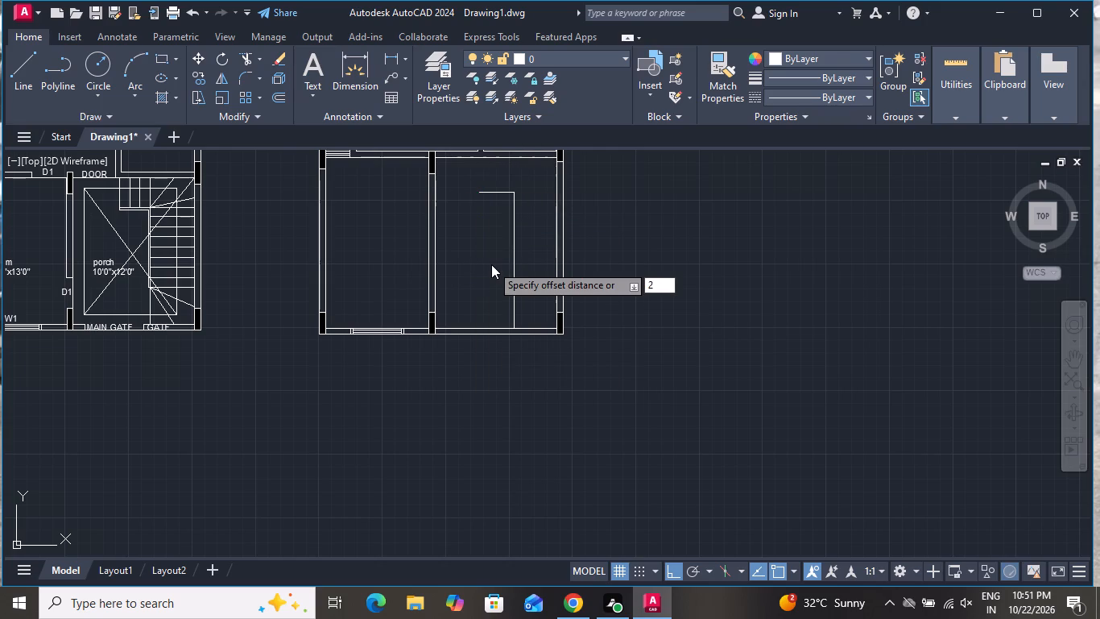
pyautogui.hotkey('shift', '"')
pyautogui.press('Return')
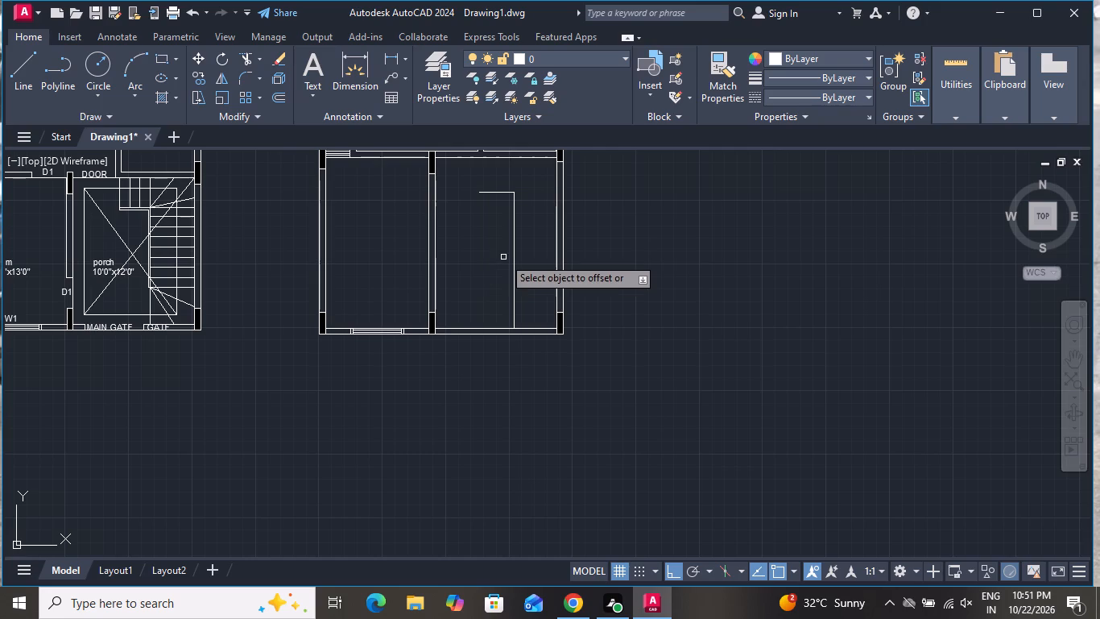
pyautogui.click(513, 249)
pyautogui.click(491, 255)
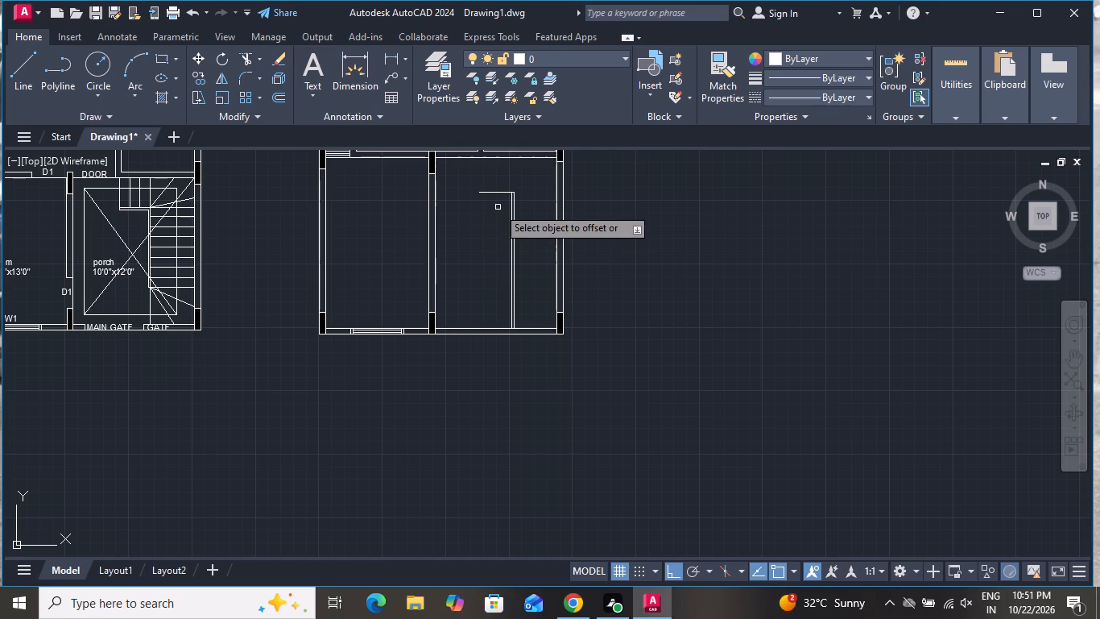
pyautogui.click(502, 195)
pyautogui.click(498, 216)
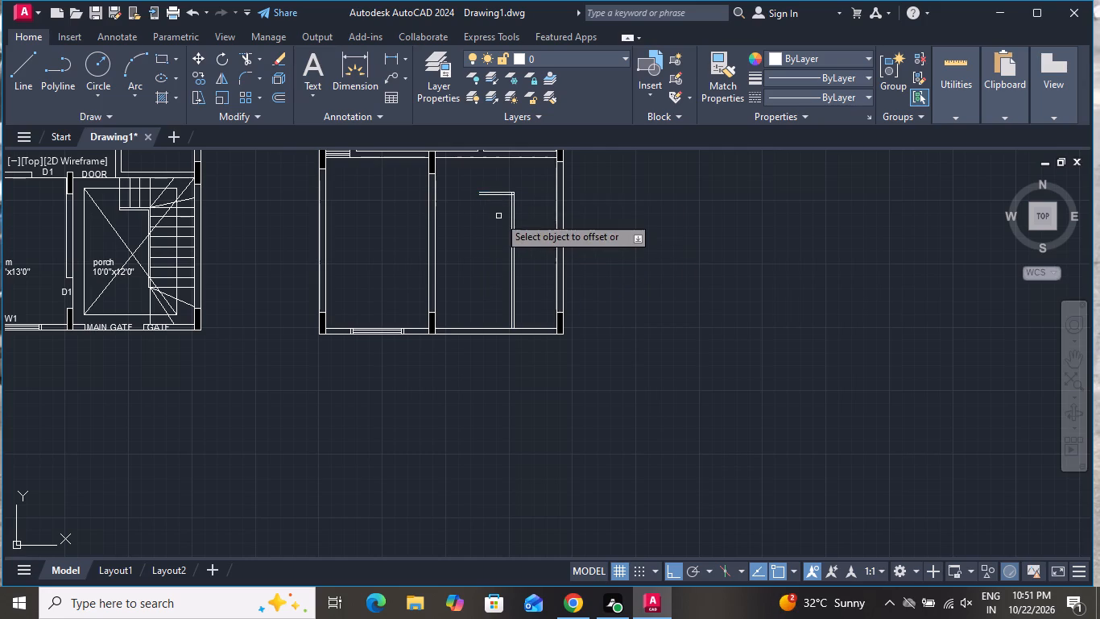
pyautogui.rightClick(498, 216)
pyautogui.click(505, 242)
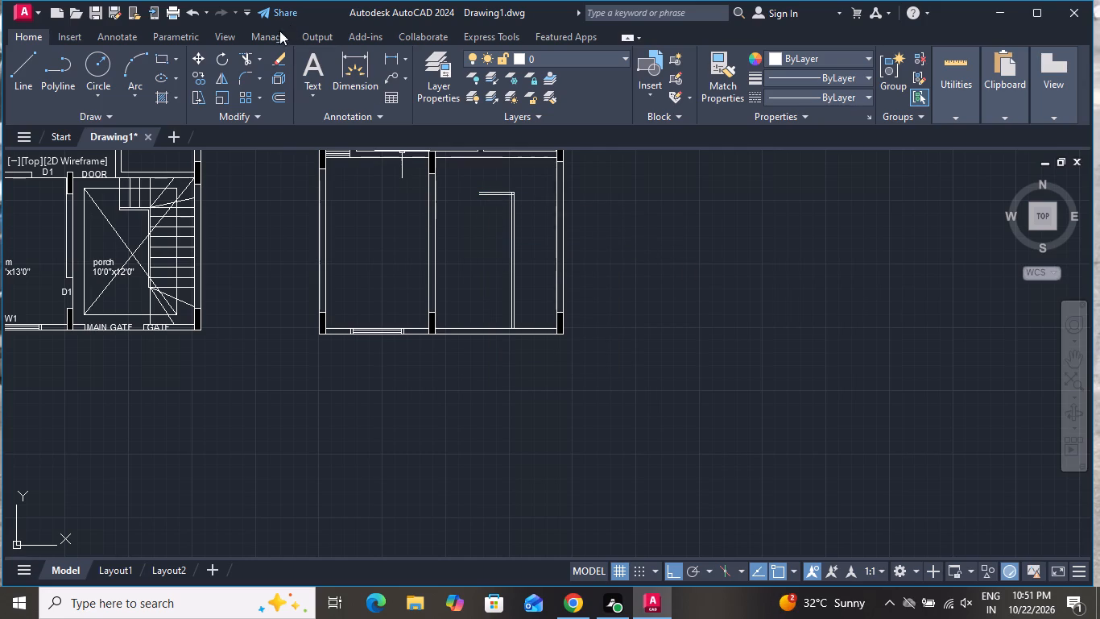
# Trim the overlapping ends of the inner offset lines at the L-shape's corner.
pyautogui.click(246, 58)
pyautogui.scroll(3, 492, 168)
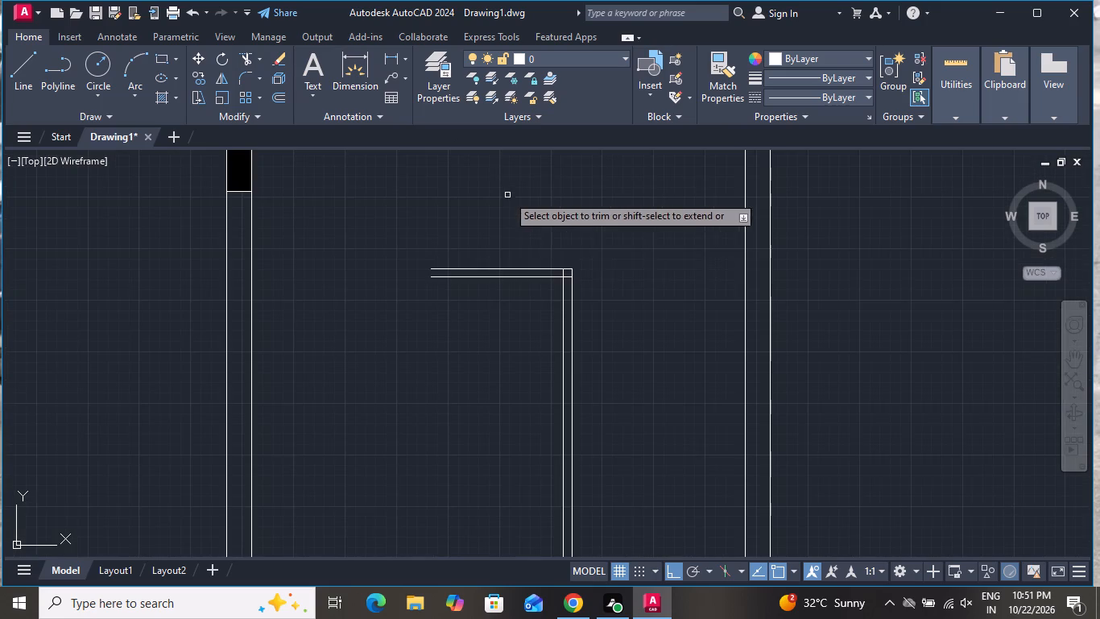
pyautogui.scroll(3, 559, 276)
pyautogui.click(565, 272)
pyautogui.click(577, 287)
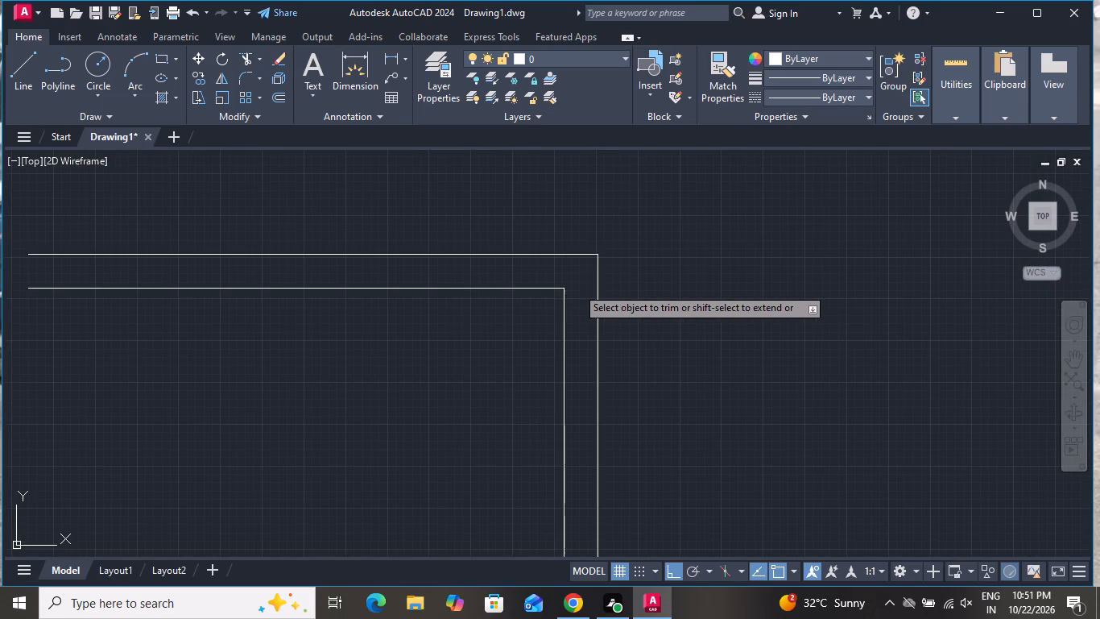
# Offset the bottom wall's inner line 3' upward in the lower-right room.
pyautogui.scroll(-5, 662, 235)
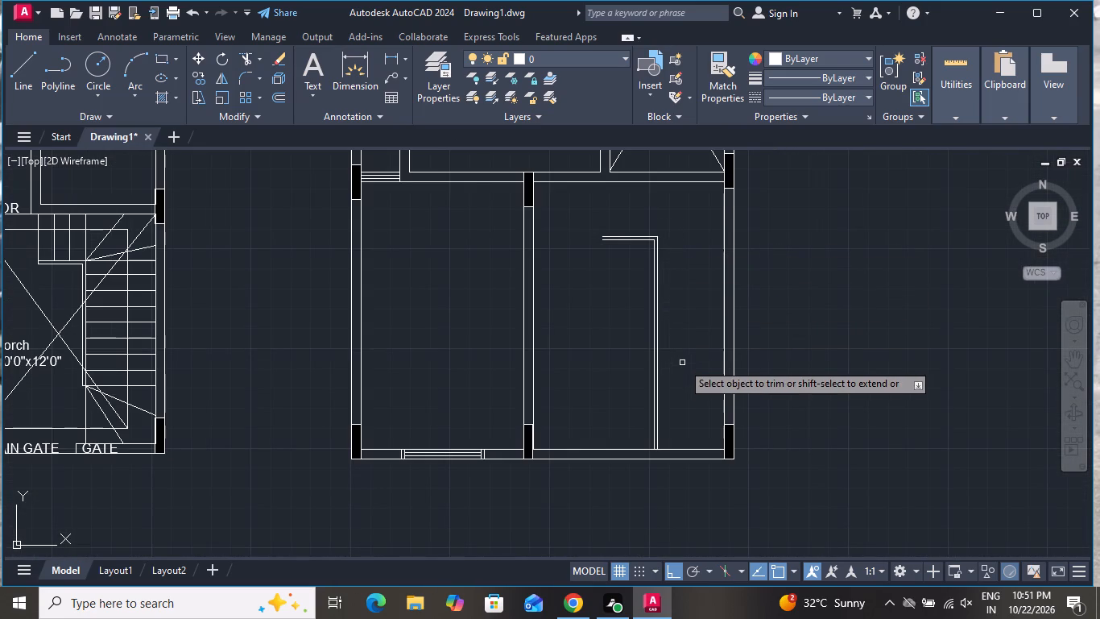
pyautogui.rightClick(682, 363)
pyautogui.click(705, 385)
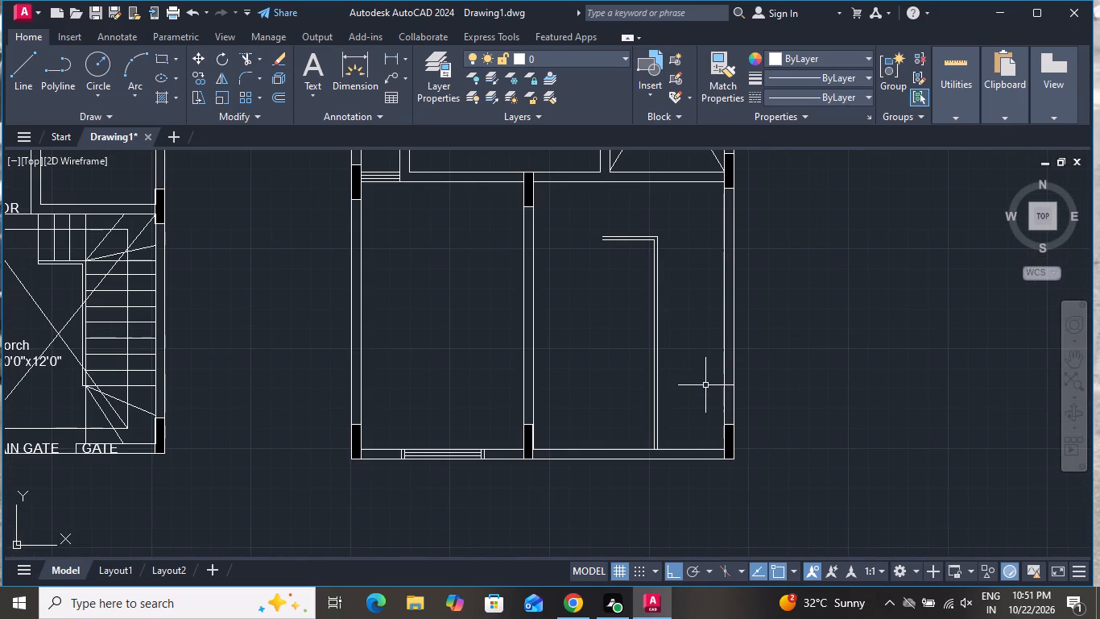
pyautogui.write("O 3'")
pyautogui.press('Return')
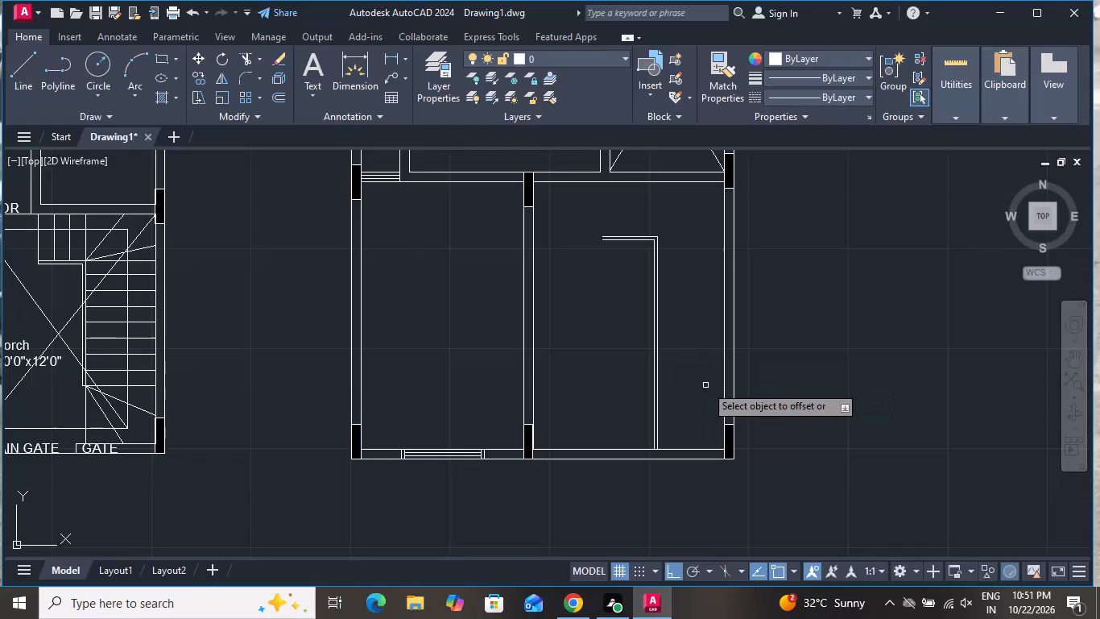
pyautogui.click(675, 448)
pyautogui.click(680, 405)
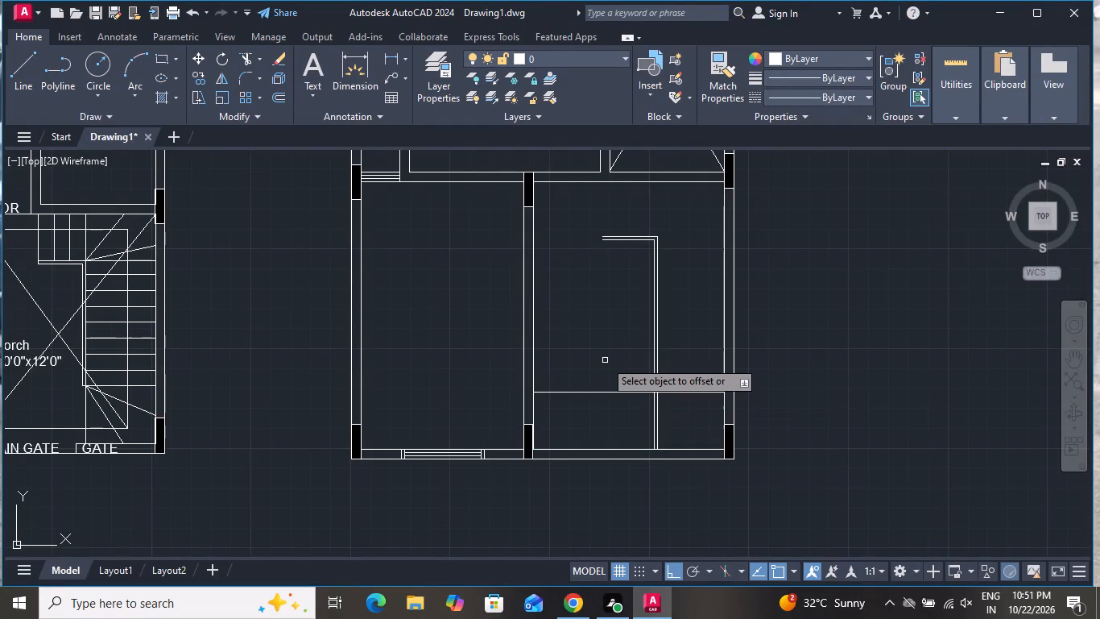
pyautogui.rightClick(605, 360)
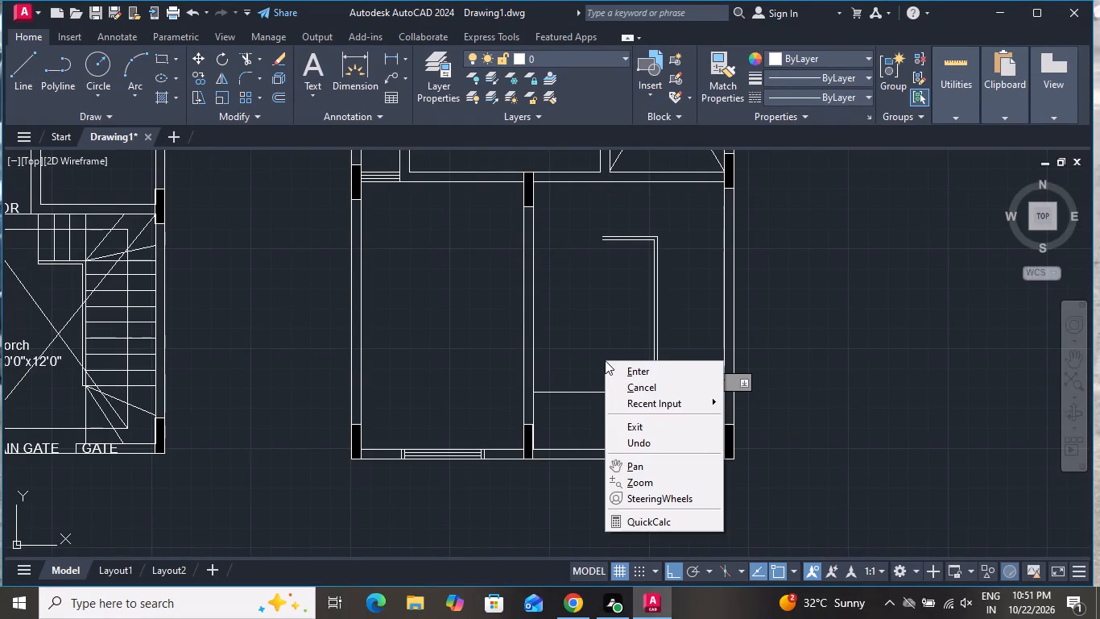
pyautogui.click(623, 387)
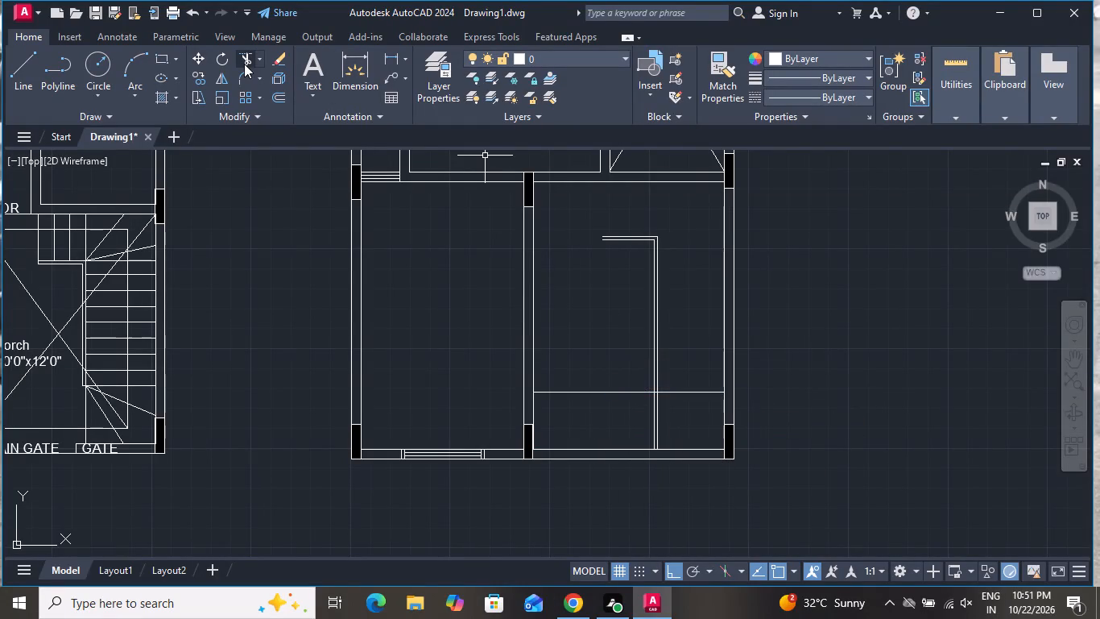
# Trim away the part of the new horizontal line lying left of the L-shape's vertical lines.
pyautogui.click(244, 64)
pyautogui.click(602, 352)
pyautogui.click(600, 411)
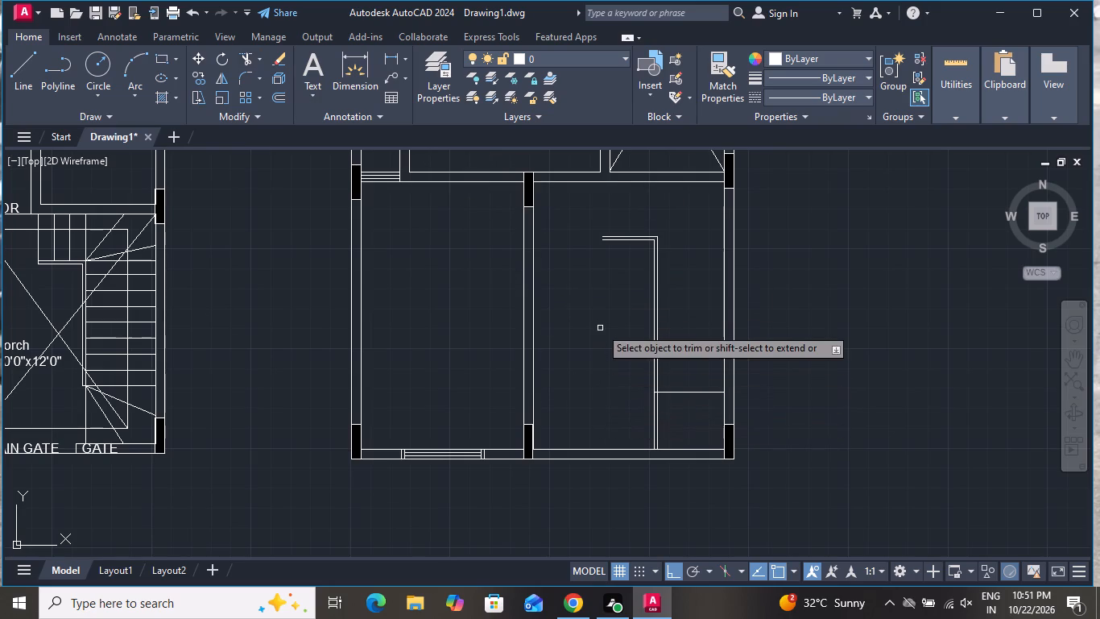
pyautogui.rightClick(600, 326)
pyautogui.click(631, 350)
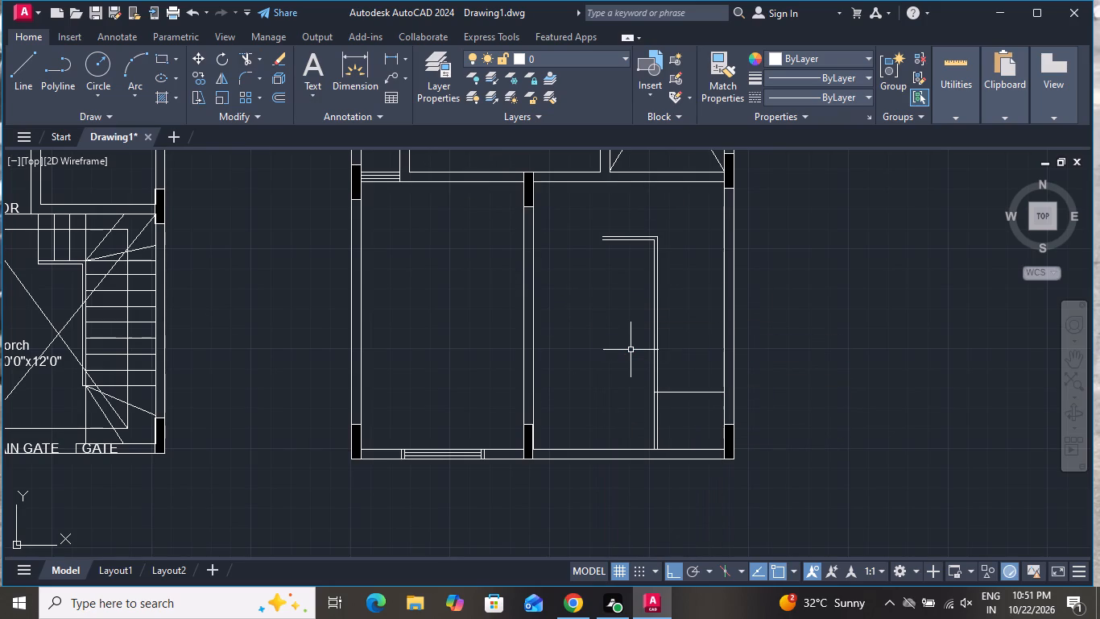
# Offset the remaining short horizontal line 10" upward, repeating from each new line until there are ten copies forming stair treads.
pyautogui.write('O 10')
pyautogui.hotkey('shift', '"')
pyautogui.press('Return')
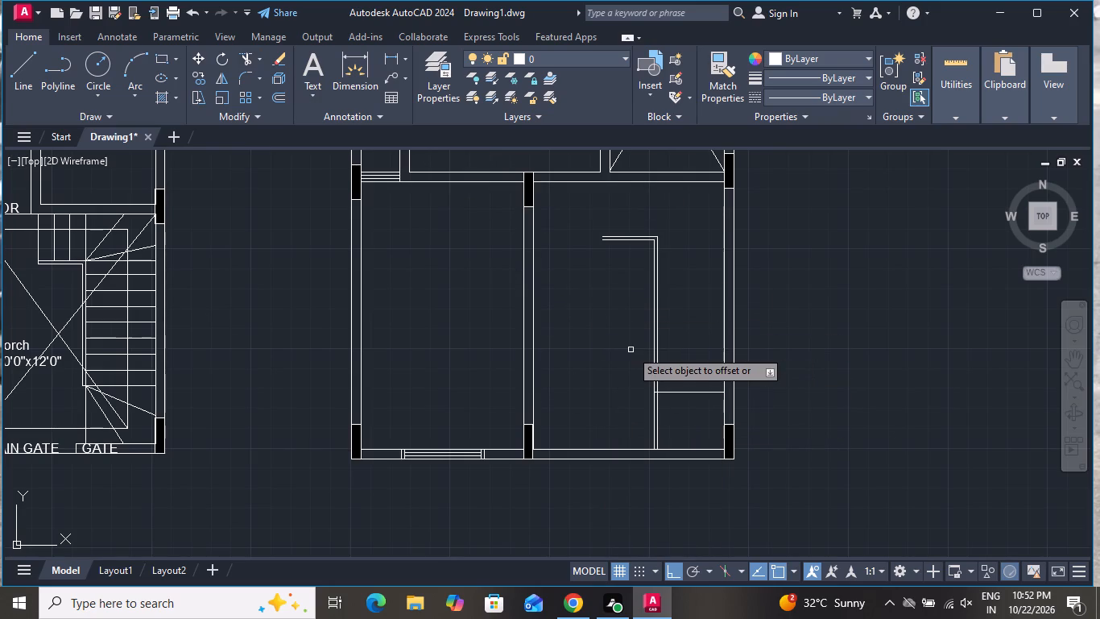
pyautogui.click(689, 393)
pyautogui.click(690, 361)
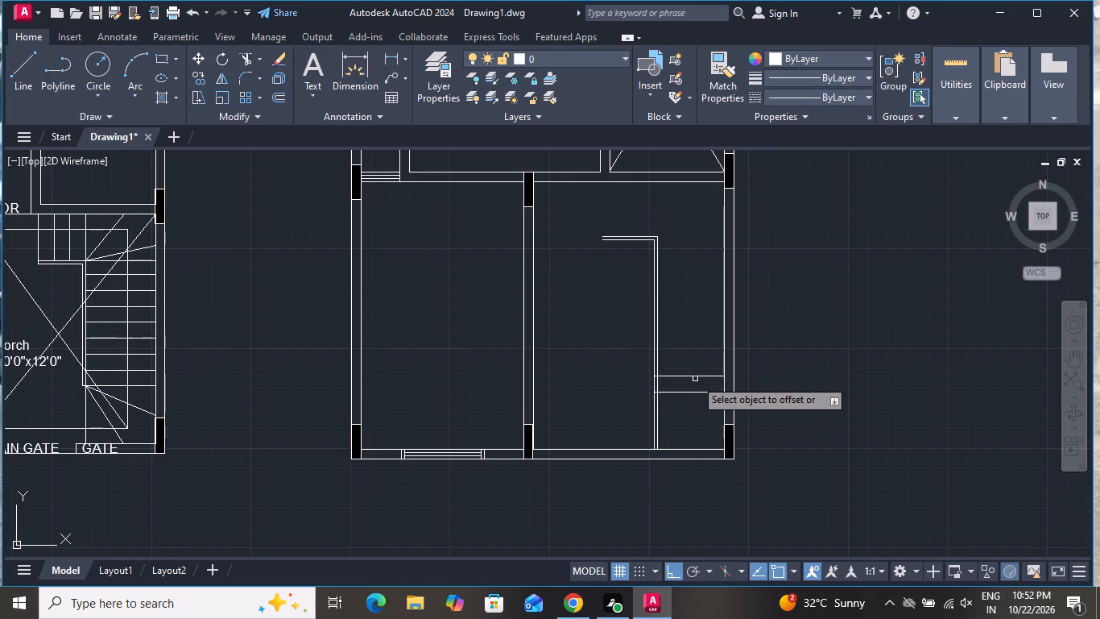
pyautogui.click(697, 375)
pyautogui.click(702, 343)
pyautogui.click(701, 362)
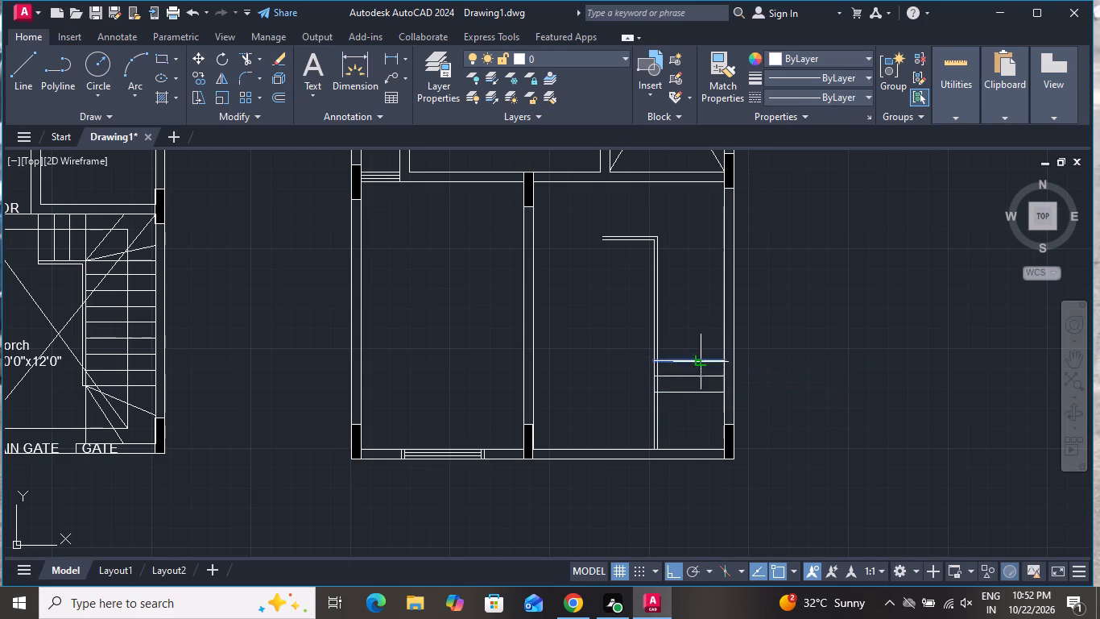
pyautogui.click(704, 343)
pyautogui.click(703, 345)
pyautogui.click(703, 323)
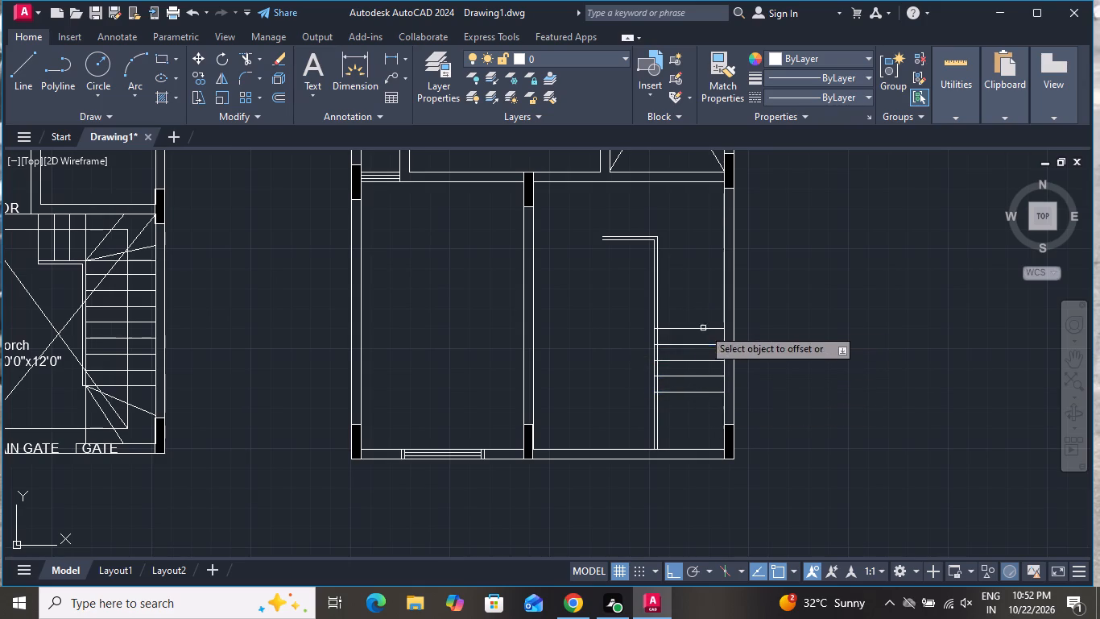
pyautogui.click(703, 329)
pyautogui.click(701, 288)
pyautogui.click(700, 312)
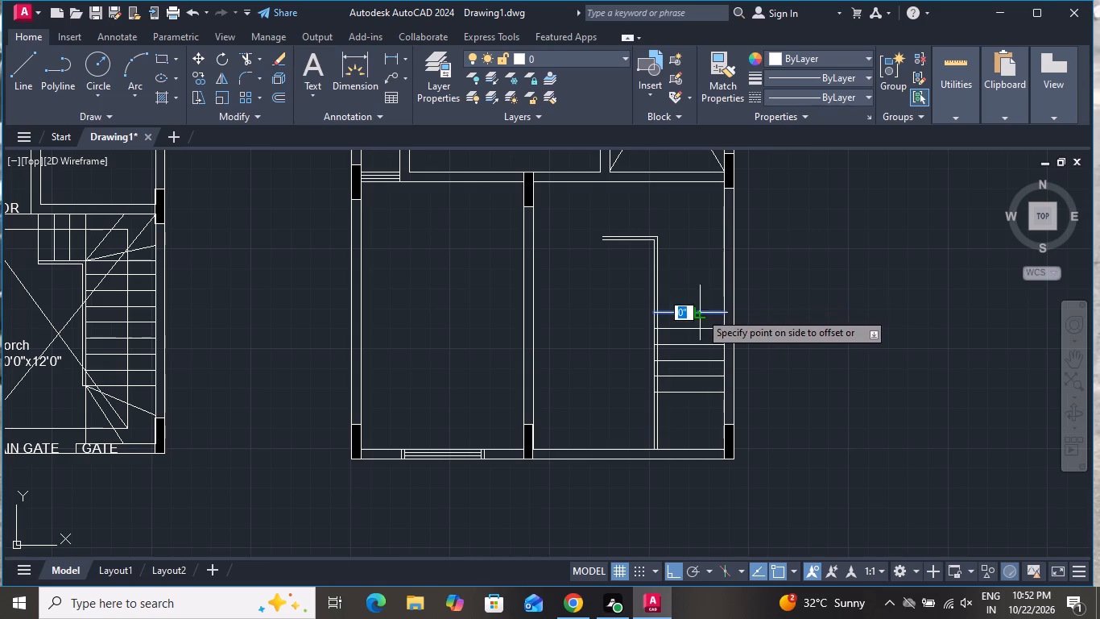
pyautogui.click(701, 294)
pyautogui.click(702, 297)
pyautogui.click(707, 280)
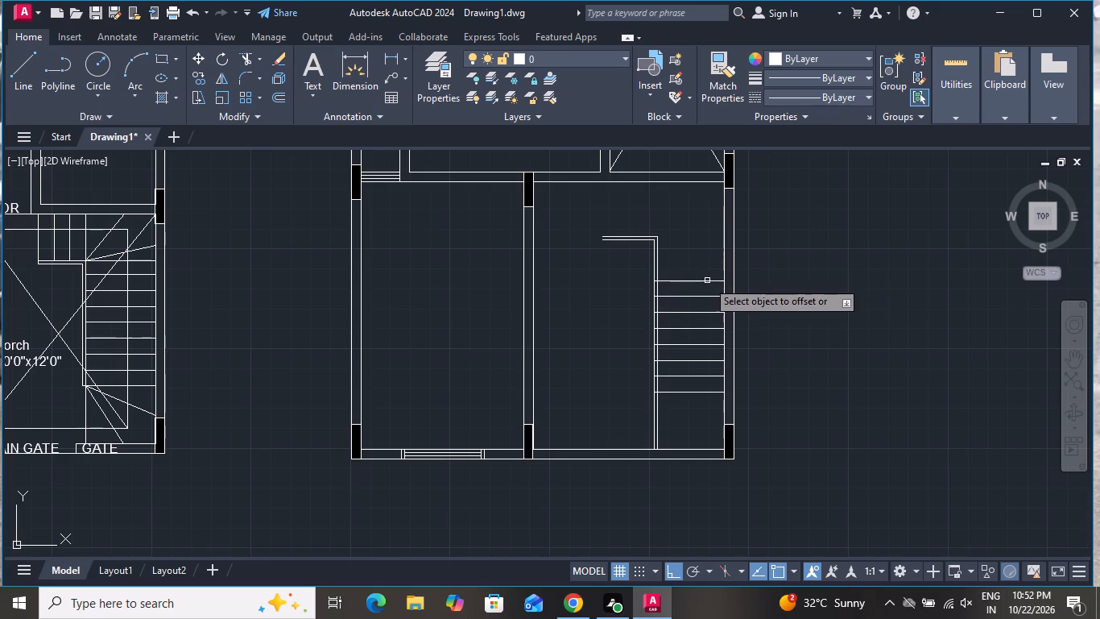
pyautogui.click(707, 280)
pyautogui.click(708, 266)
pyautogui.click(709, 265)
pyautogui.click(709, 251)
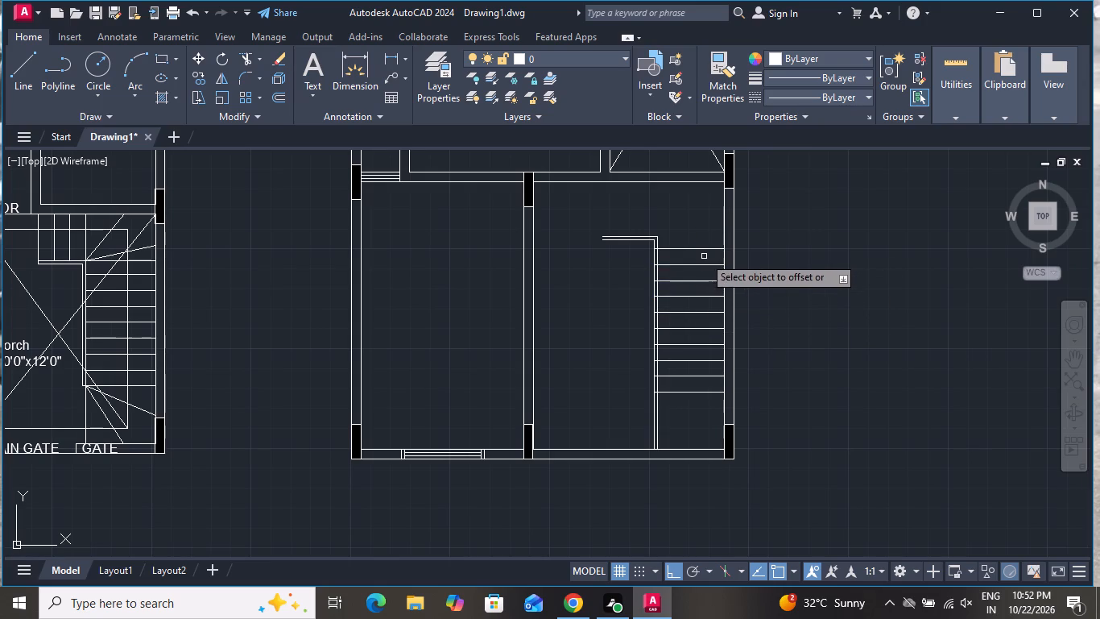
pyautogui.click(701, 245)
pyautogui.click(697, 249)
pyautogui.click(697, 243)
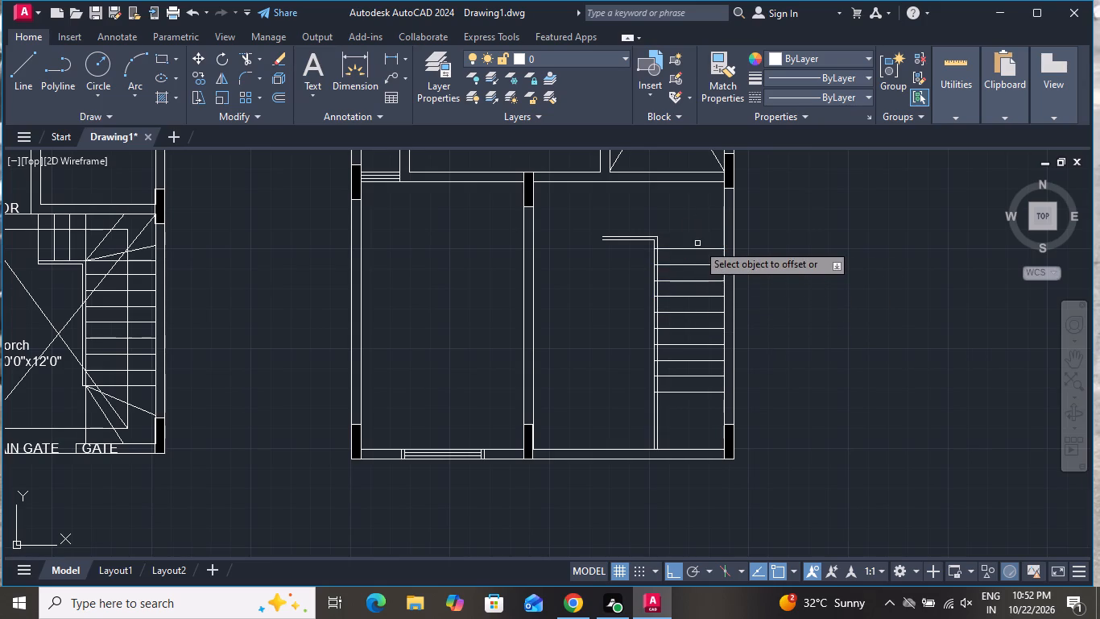
pyautogui.click(689, 247)
pyautogui.click(688, 235)
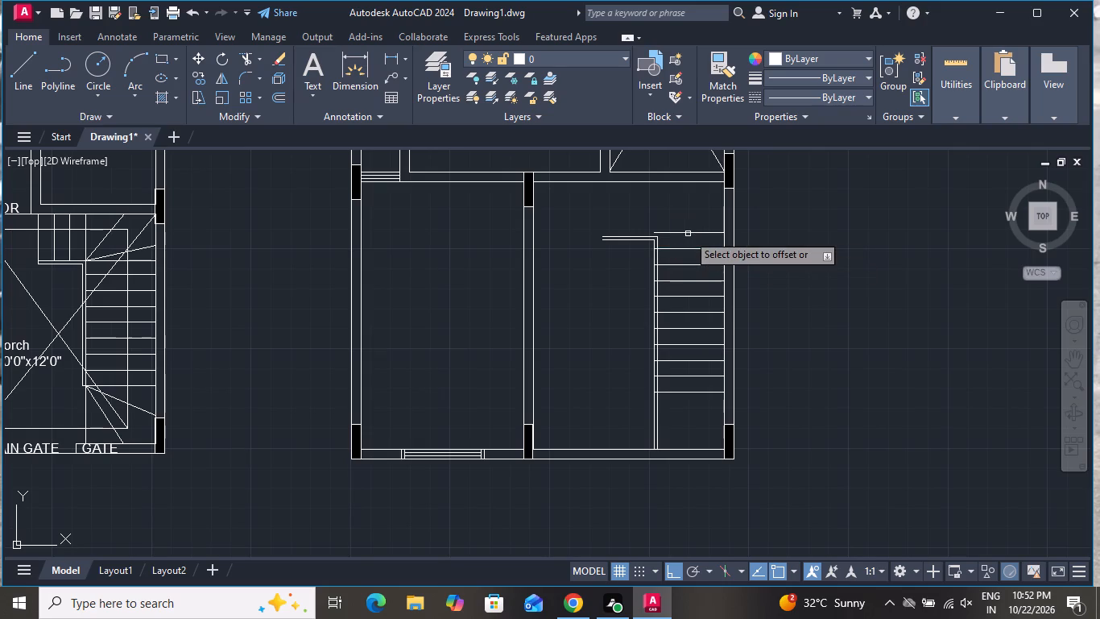
pyautogui.rightClick(750, 258)
pyautogui.click(771, 283)
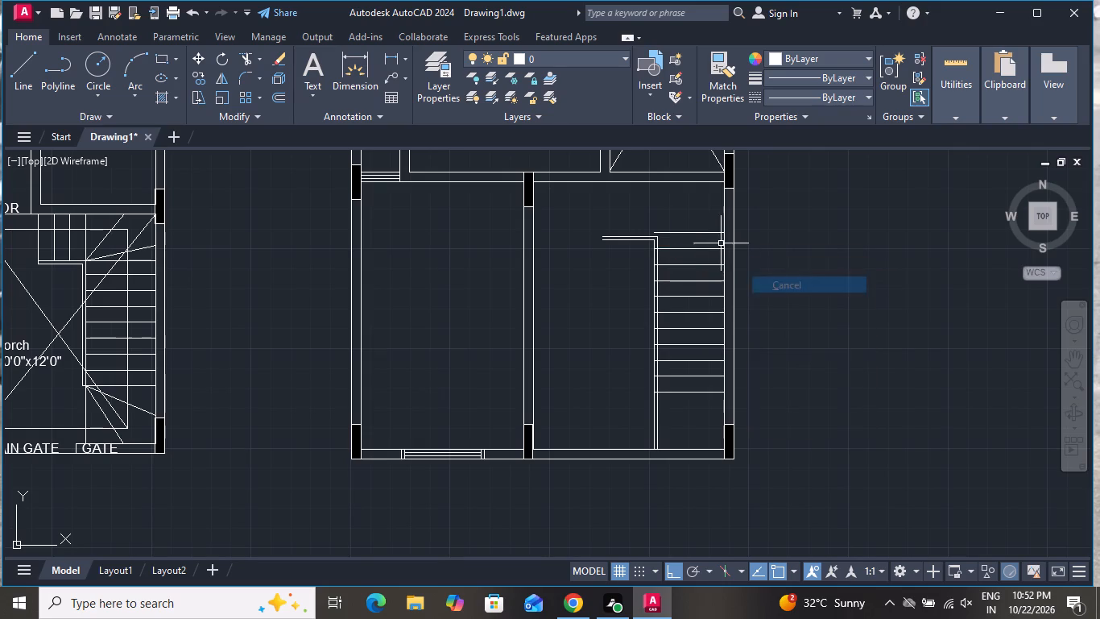
# Delete the topmost tread line, the one lying just above the L-shape's top edge.
pyautogui.scroll(3, 710, 236)
pyautogui.click(698, 222)
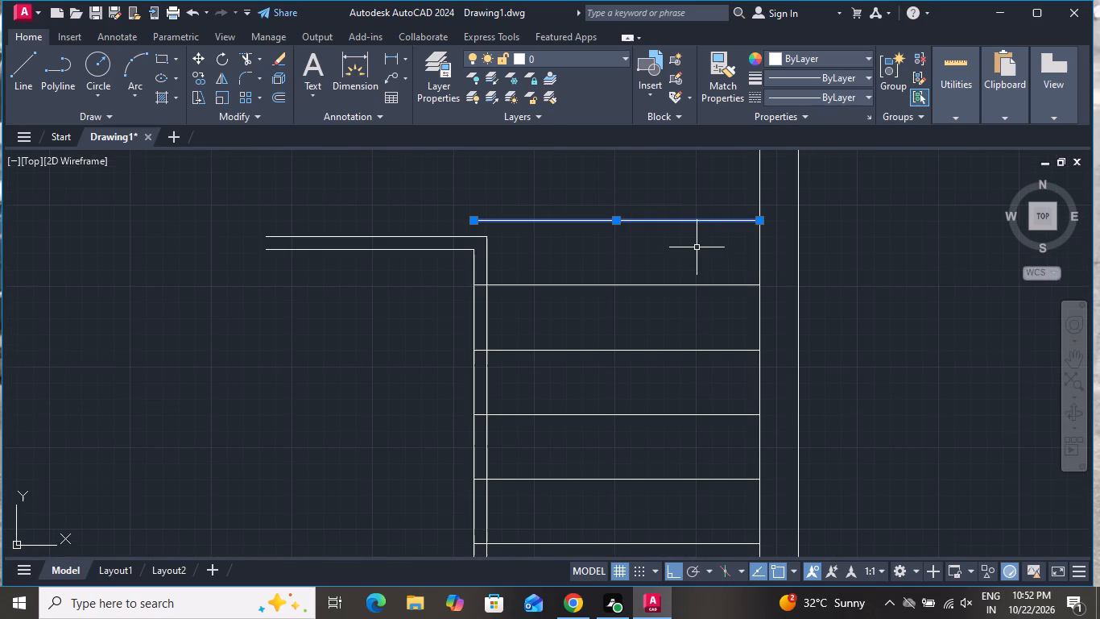
pyautogui.press('Delete')
# Draw a horizontal line from the L-shape's outer top corner to the inner face of the right-hand wall.
pyautogui.click(36, 74)
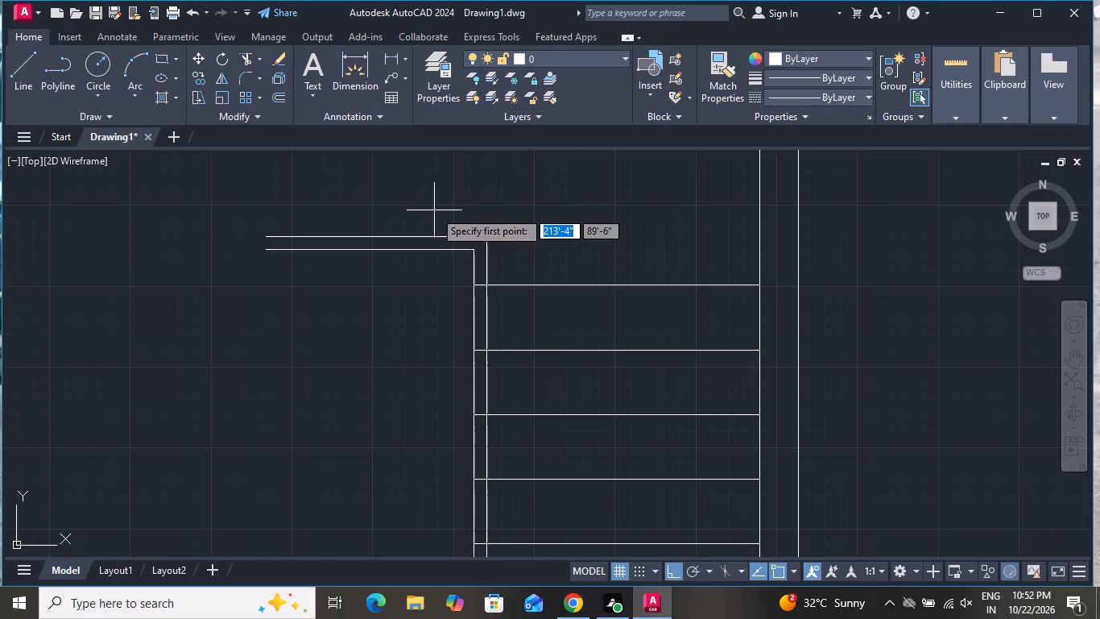
pyautogui.click(483, 238)
pyautogui.click(762, 235)
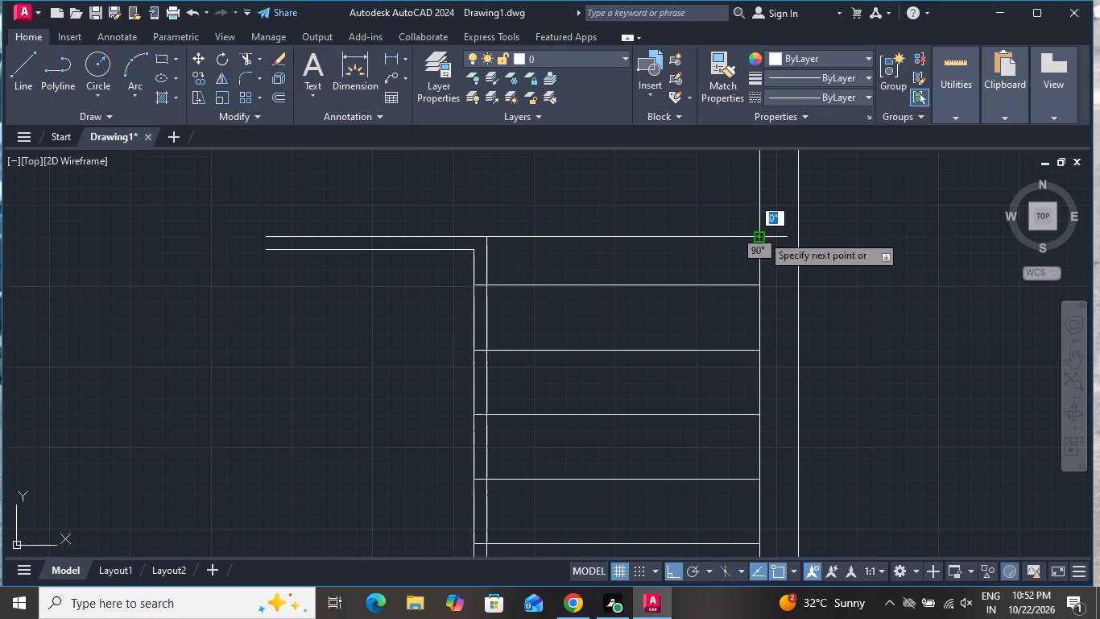
pyautogui.rightClick(765, 236)
pyautogui.click(778, 255)
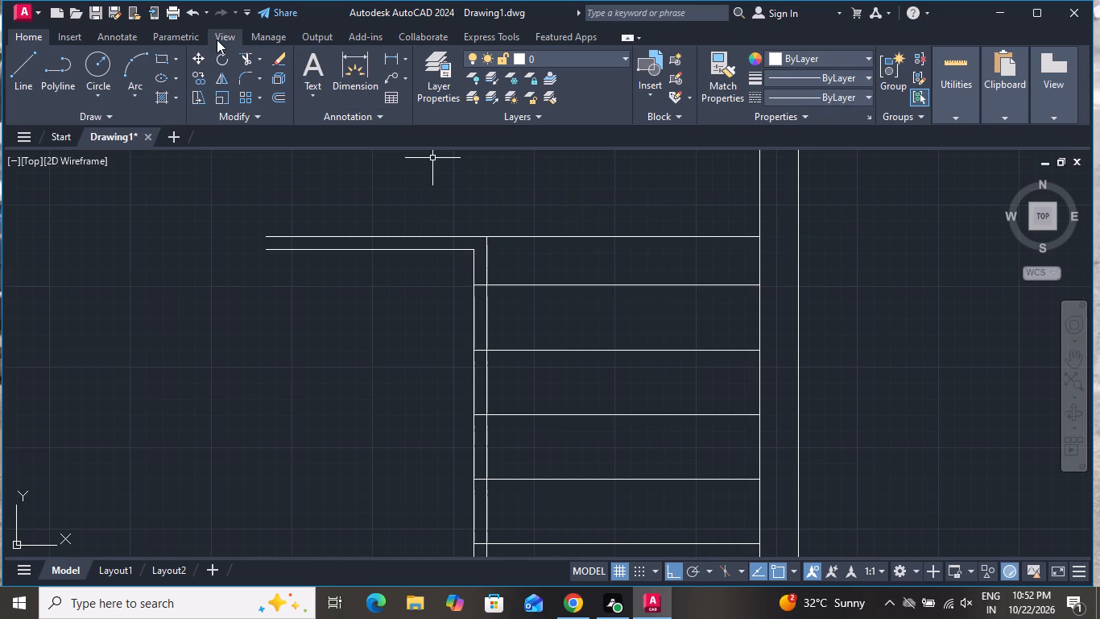
# Trim the tread ends lying between the L-shape's two vertical lines, using a fence down the gap.
pyautogui.click(242, 52)
pyautogui.scroll(3, 464, 289)
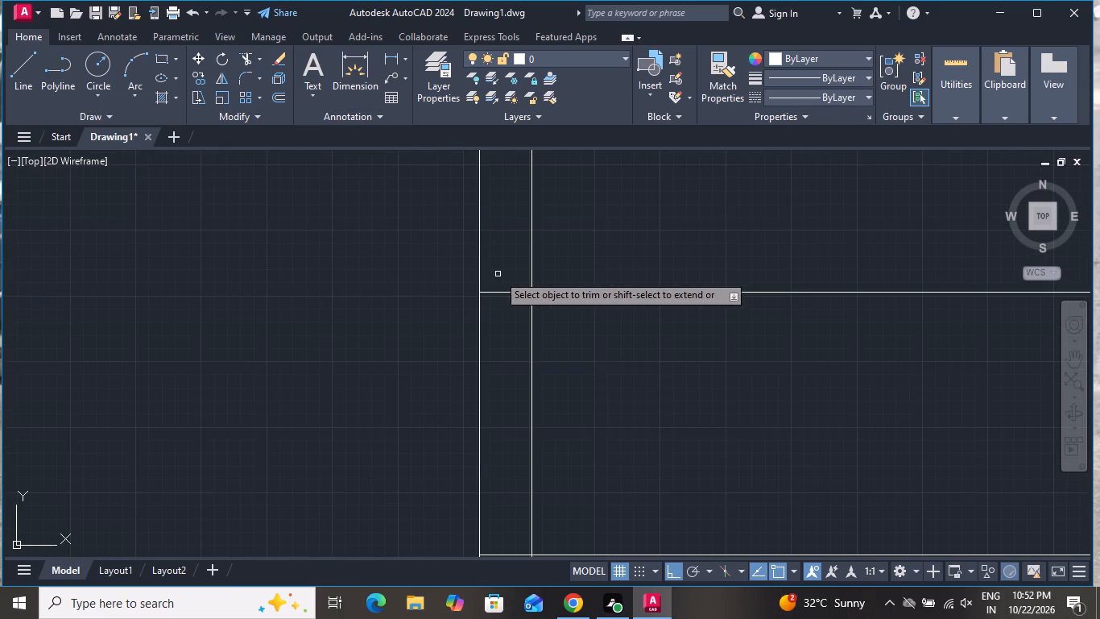
pyautogui.click(498, 274)
pyautogui.scroll(-4, 521, 337)
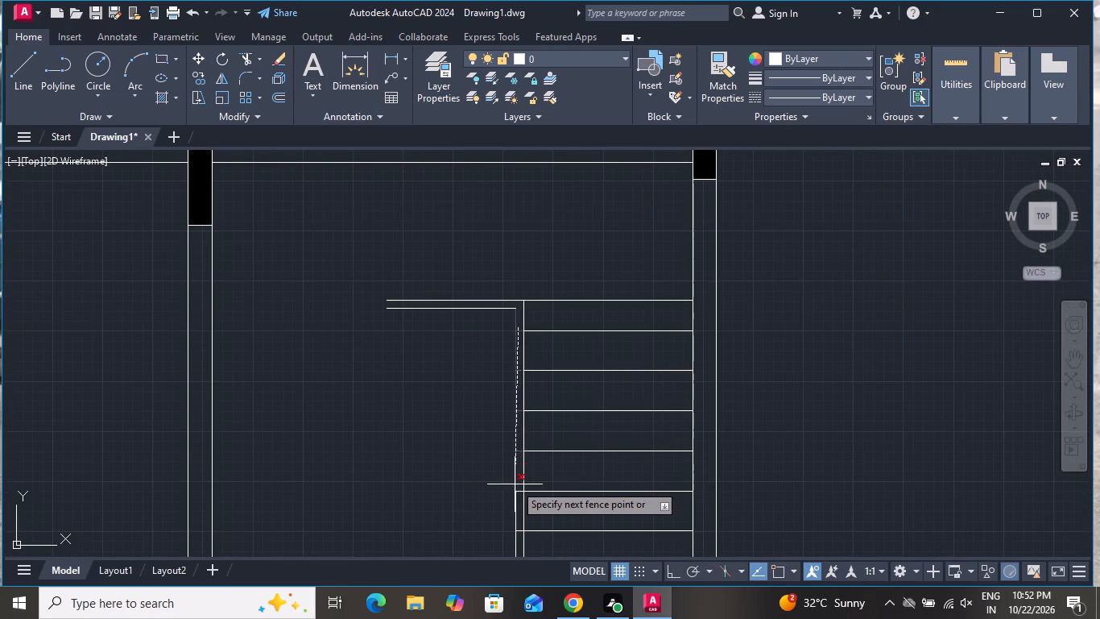
pyautogui.scroll(-3, 519, 465)
pyautogui.scroll(3, 517, 532)
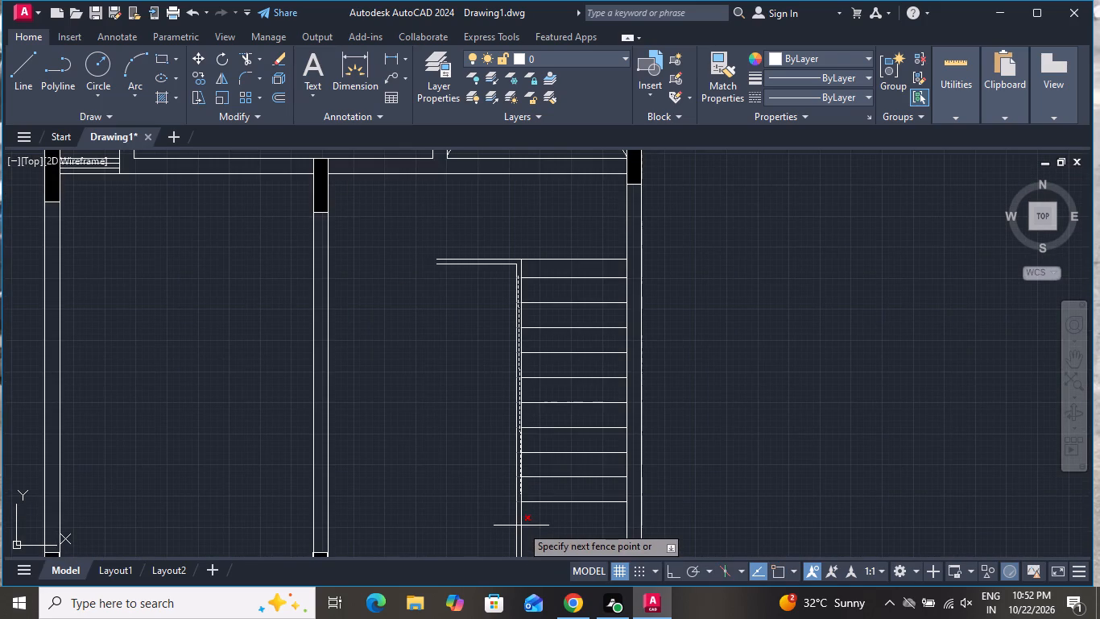
pyautogui.scroll(3, 519, 527)
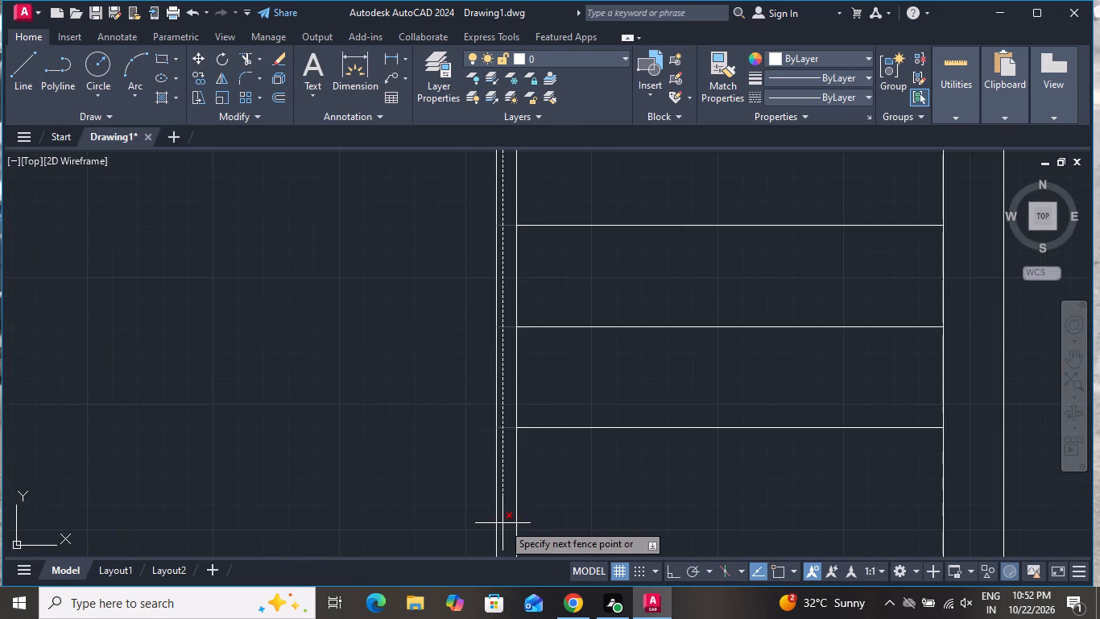
pyautogui.click(504, 523)
pyautogui.scroll(-2, 514, 517)
pyautogui.rightClick(373, 358)
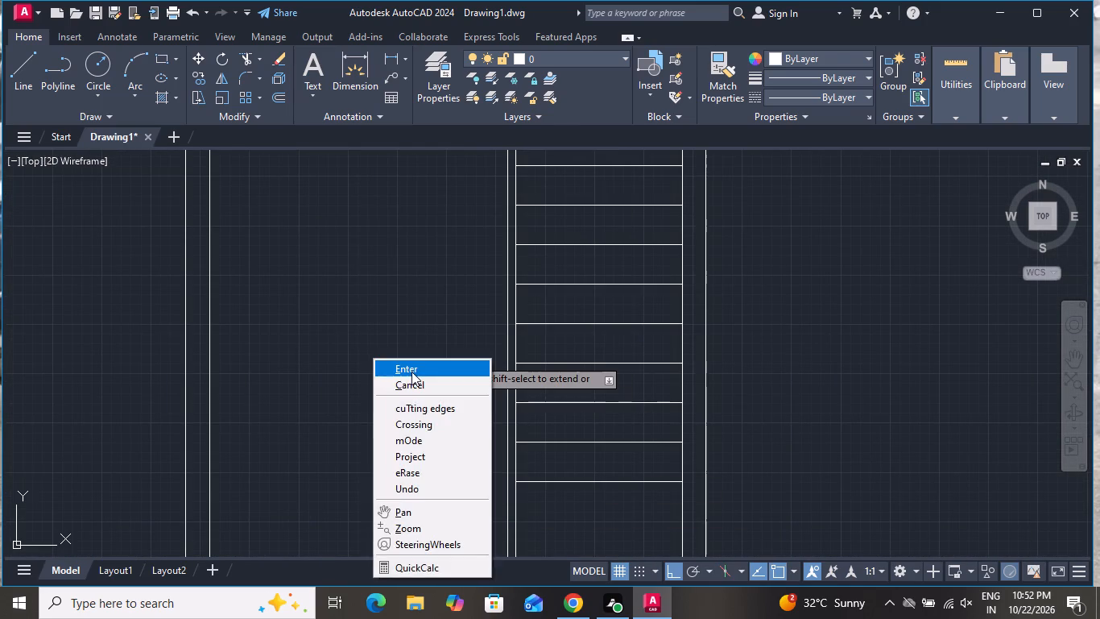
pyautogui.click(412, 385)
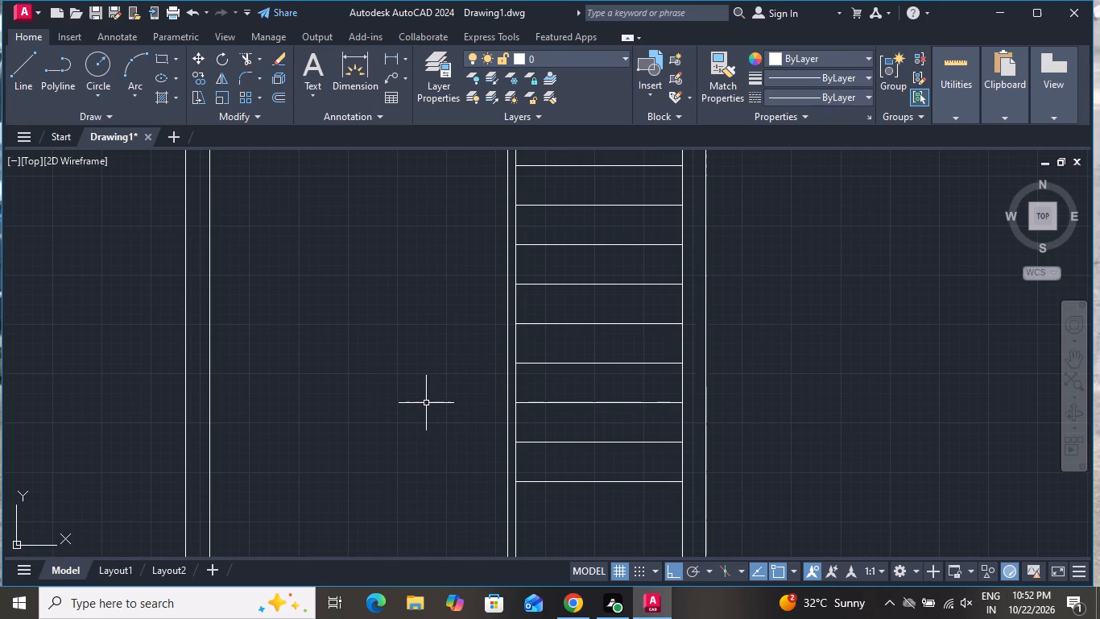
# Draw a vertical line down from the room's top wall, aligned with the left face of the partition above, past the L-shape's short legs.
pyautogui.scroll(-2, 426, 403)
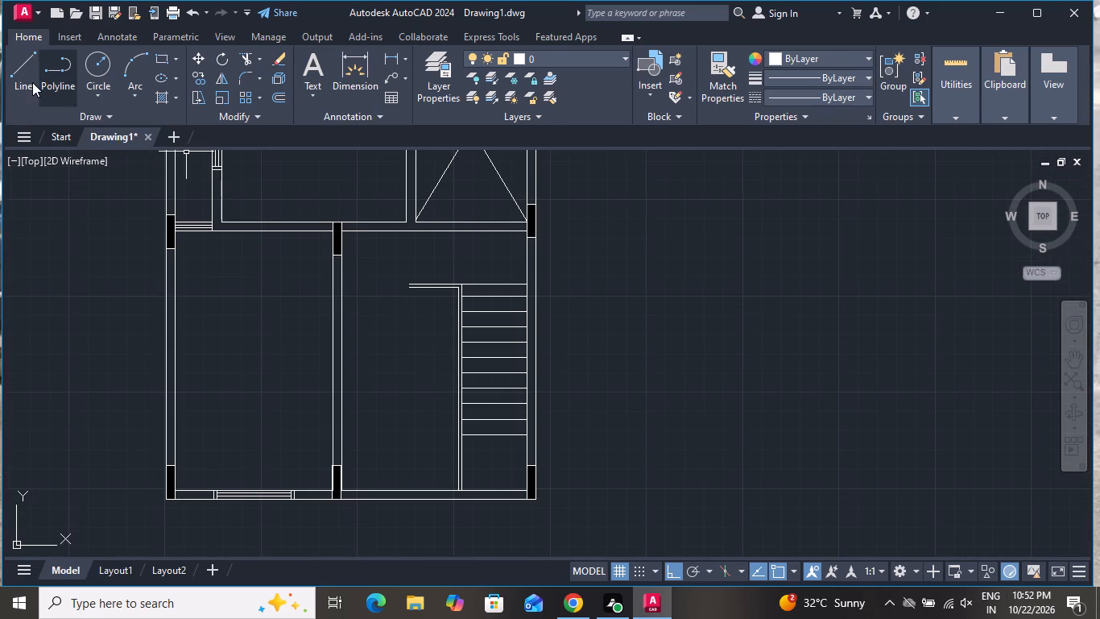
pyautogui.click(23, 73)
pyautogui.scroll(3, 399, 222)
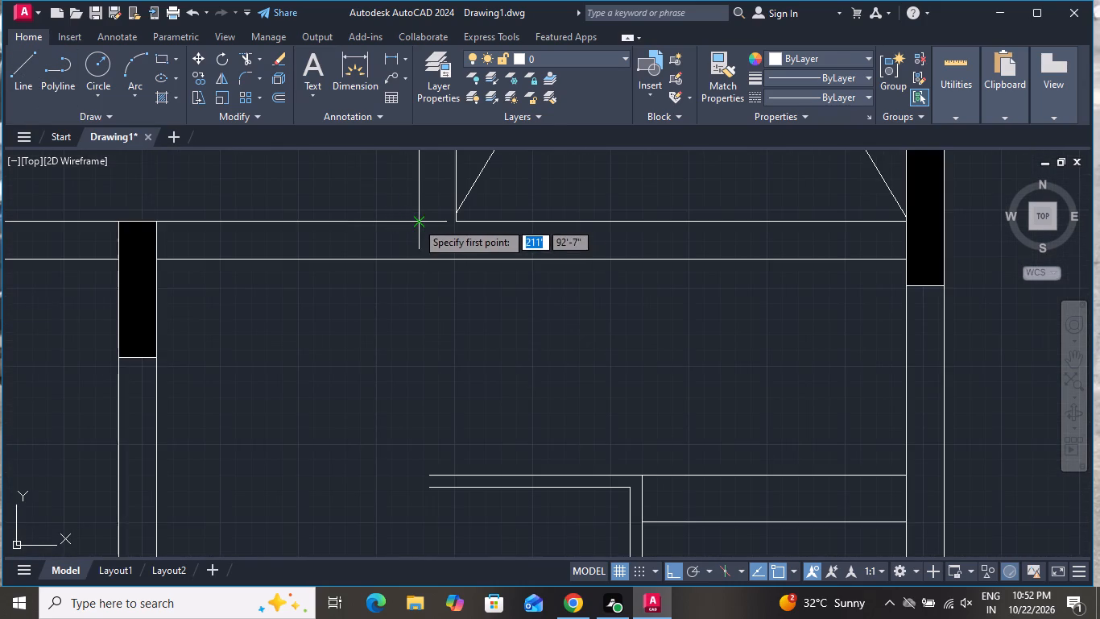
pyautogui.click(419, 258)
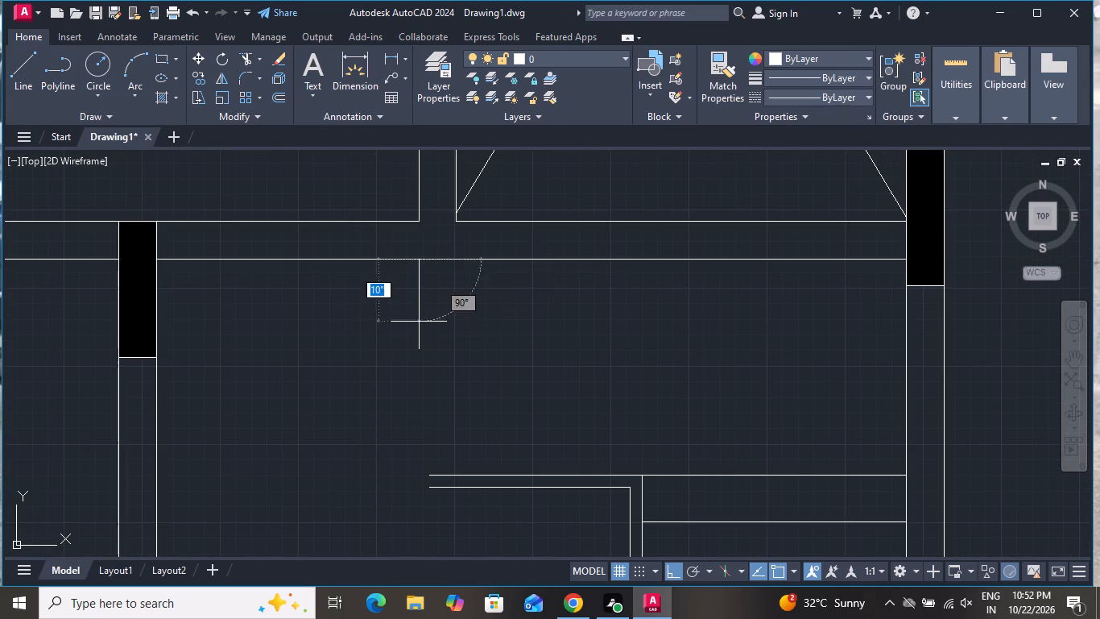
pyautogui.click(424, 539)
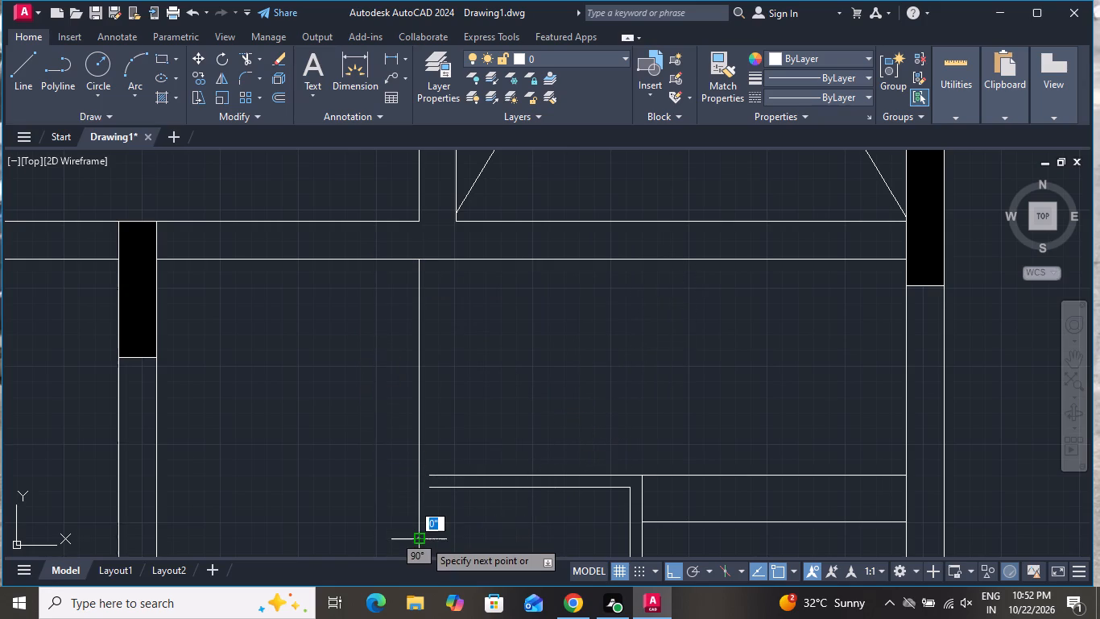
pyautogui.rightClick(422, 540)
pyautogui.click(456, 383)
# Extend both short horizontal legs of the L-shape leftward to the new vertical line.
pyautogui.press('e')
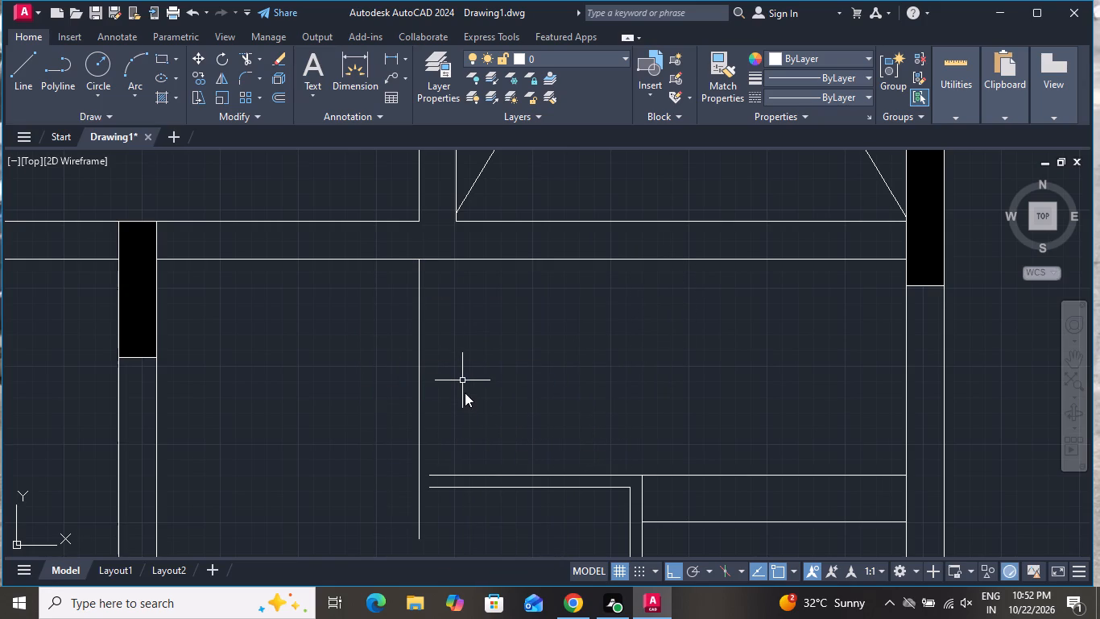
pyautogui.press('x')
pyautogui.press('space')
pyautogui.press('space')
pyautogui.click(465, 454)
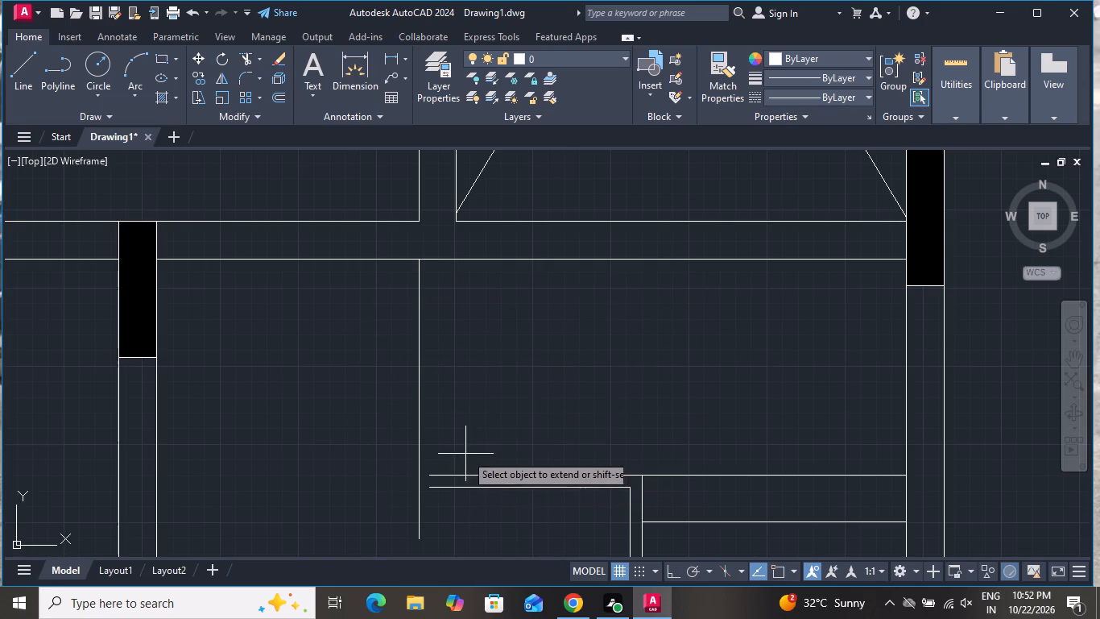
pyautogui.click(453, 519)
pyautogui.rightClick(480, 391)
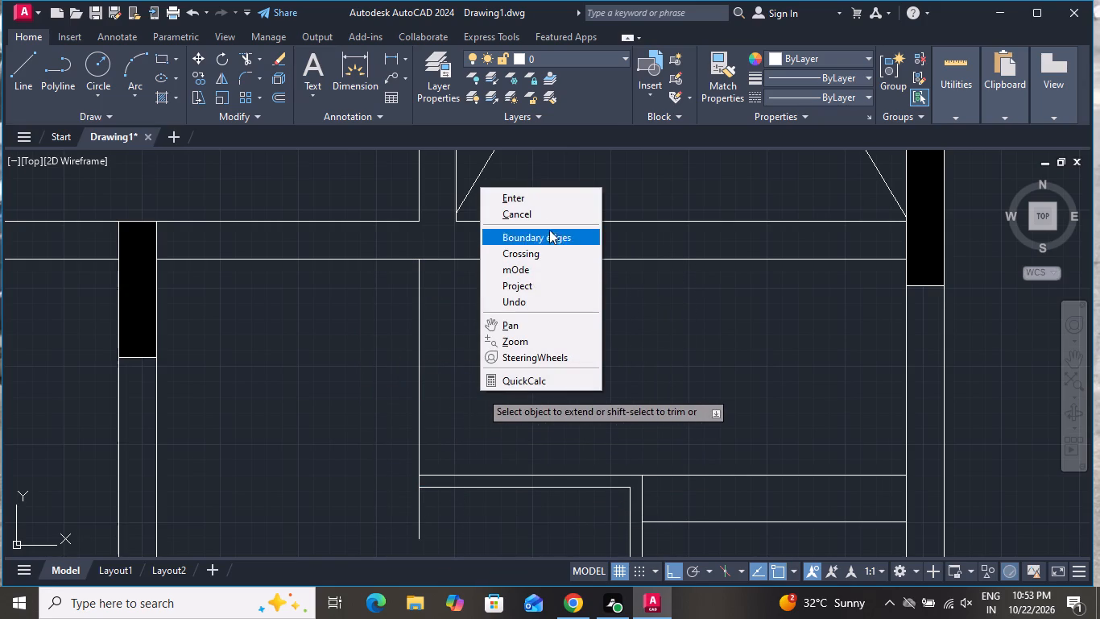
# Trim the end of the new vertical line that projects below the L-shape's lower short horizontal leg.
pyautogui.click(549, 220)
pyautogui.click(242, 60)
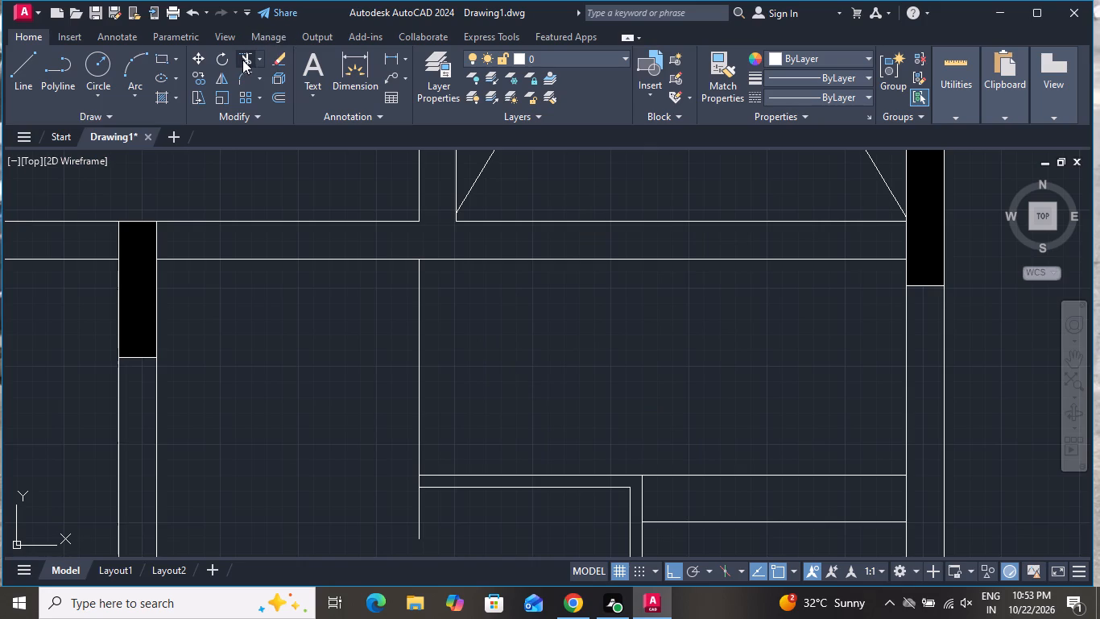
pyautogui.click(416, 513)
pyautogui.click(440, 508)
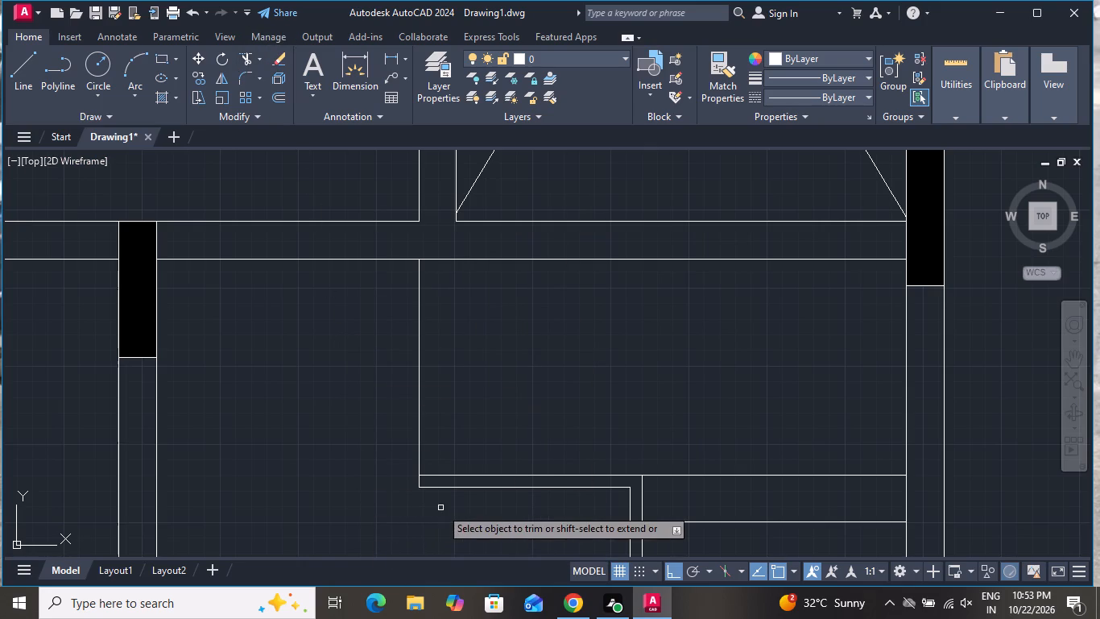
pyautogui.rightClick(439, 517)
pyautogui.click(473, 318)
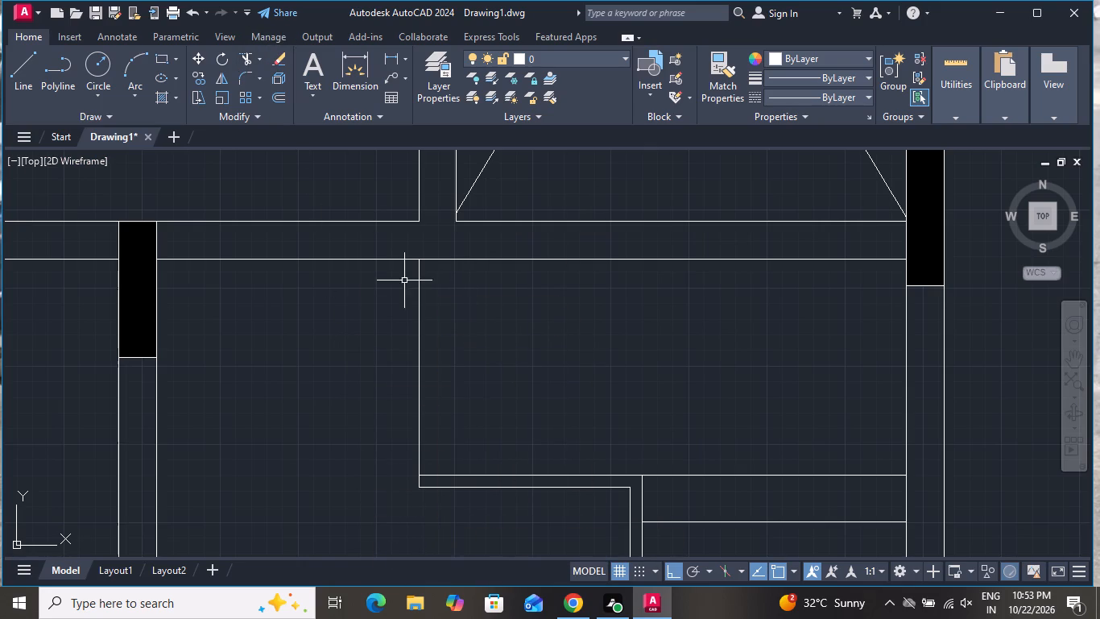
# Draw a vertical line from the L-shape's outer top corner up to the room's top wall.
pyautogui.click(23, 68)
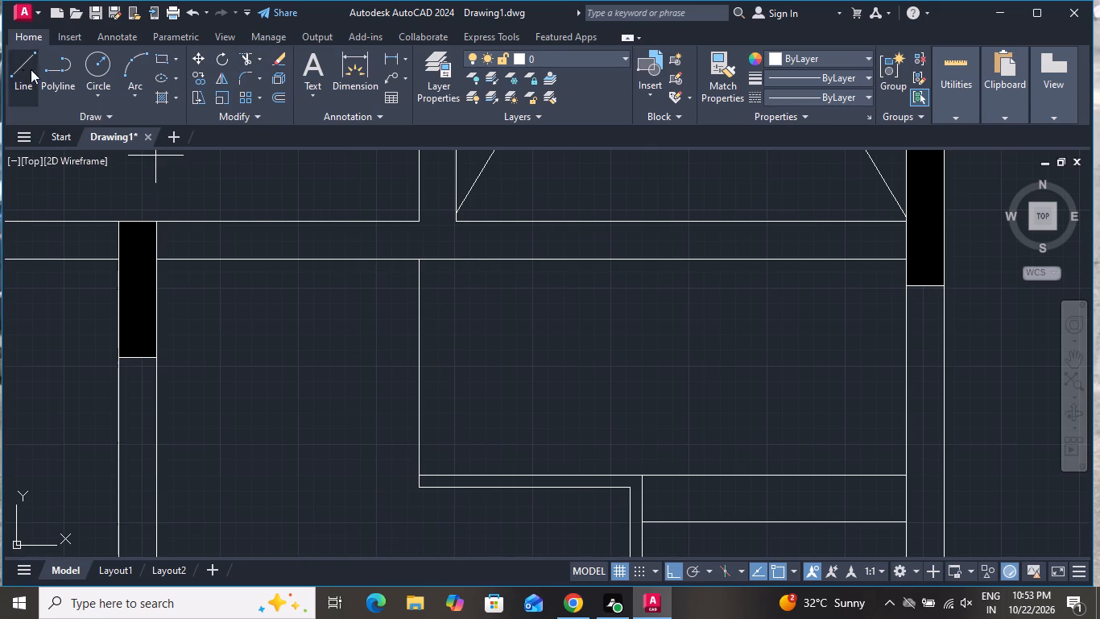
pyautogui.click(643, 473)
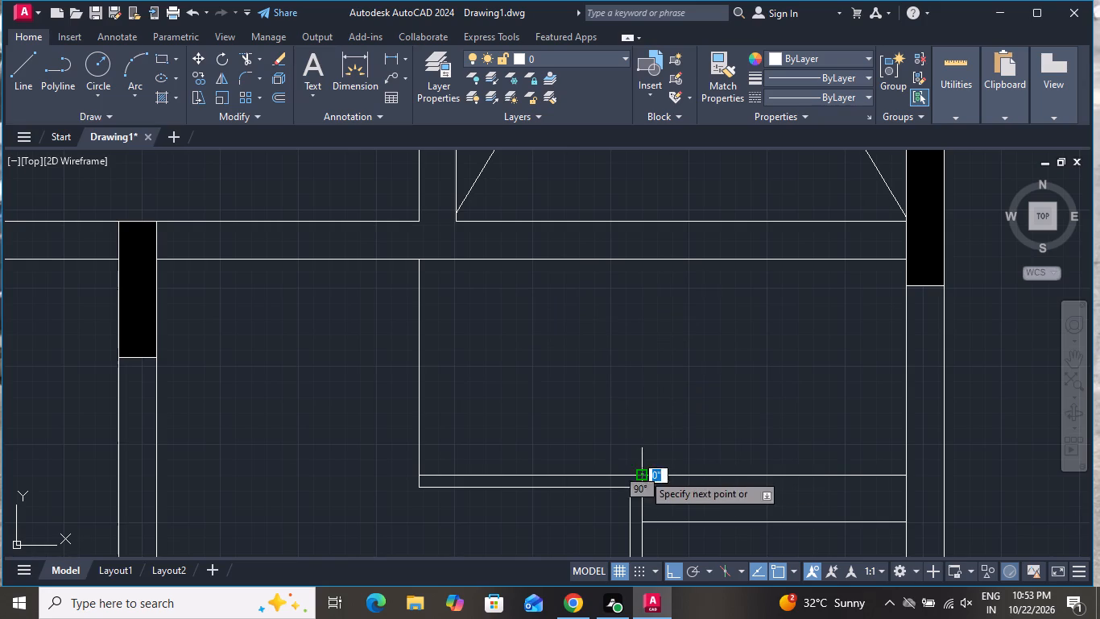
pyautogui.click(638, 262)
pyautogui.click(638, 262)
pyautogui.rightClick(638, 262)
pyautogui.click(655, 286)
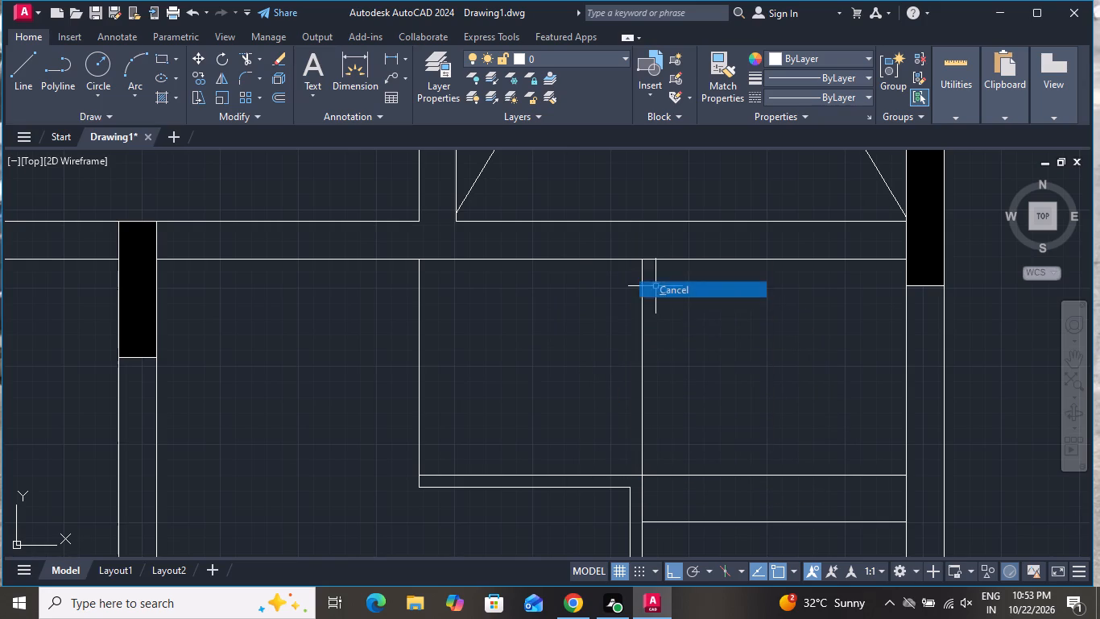
# Offset the new vertical line 10" leftward three times in succession to form the upper flight's treads.
pyautogui.write('O')
pyautogui.press('space')
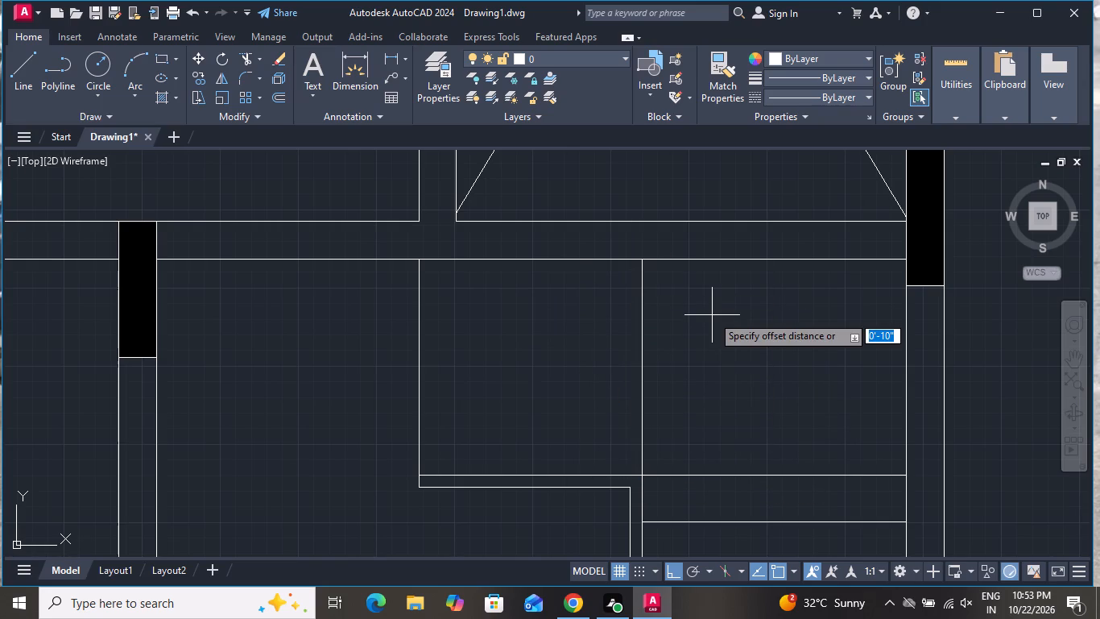
pyautogui.press('3')
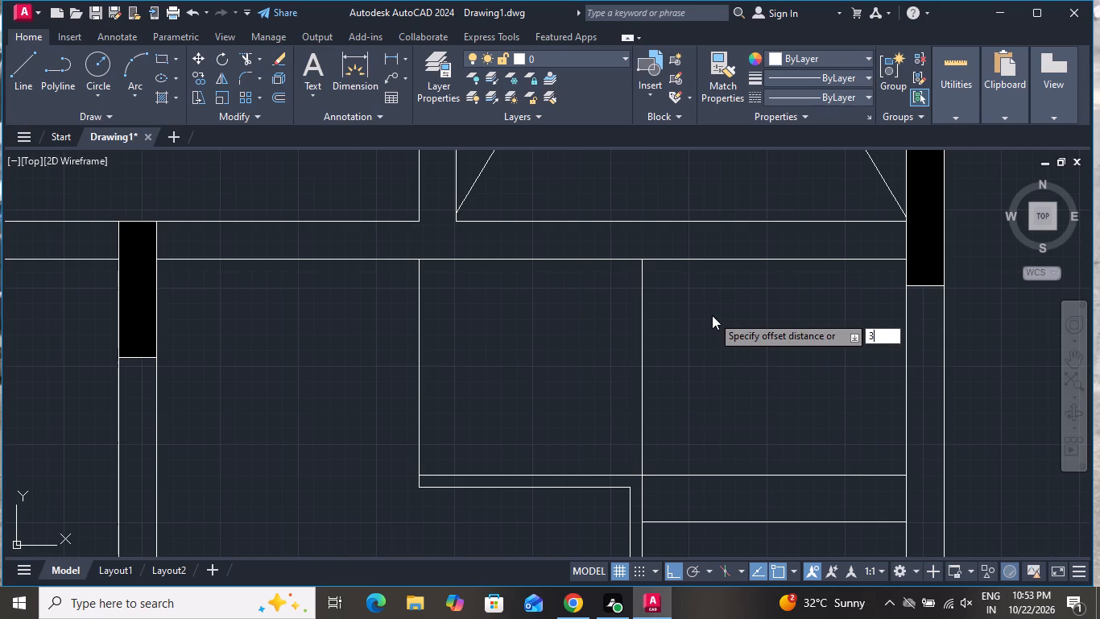
pyautogui.press('BackSpace')
pyautogui.write('10')
pyautogui.hotkey('shift', '"')
pyautogui.press('Return')
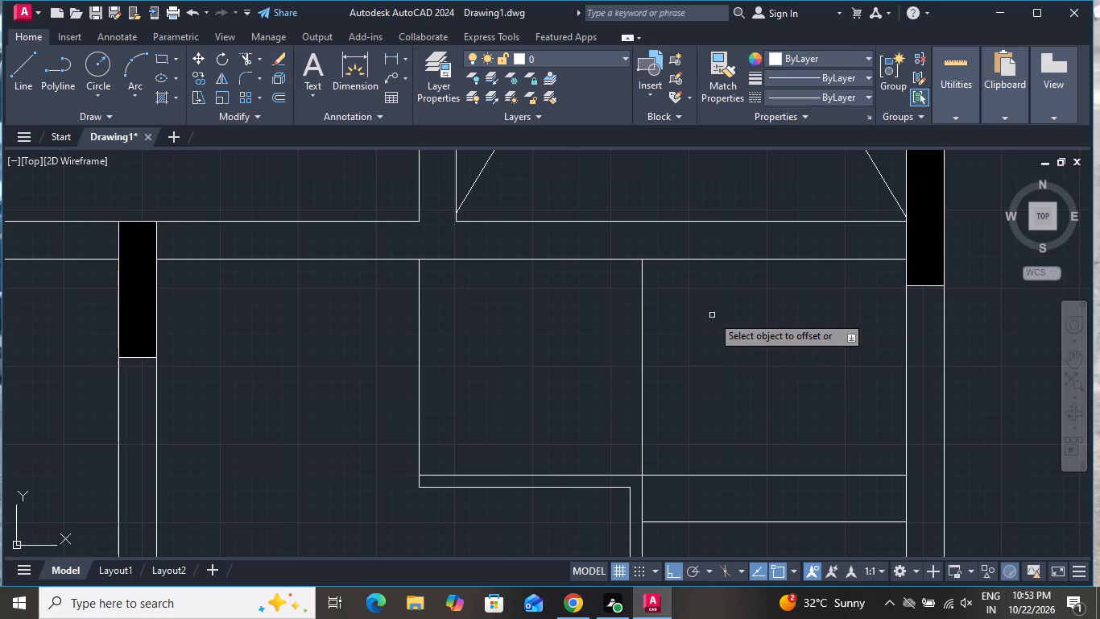
pyautogui.click(643, 384)
pyautogui.click(631, 388)
pyautogui.click(579, 392)
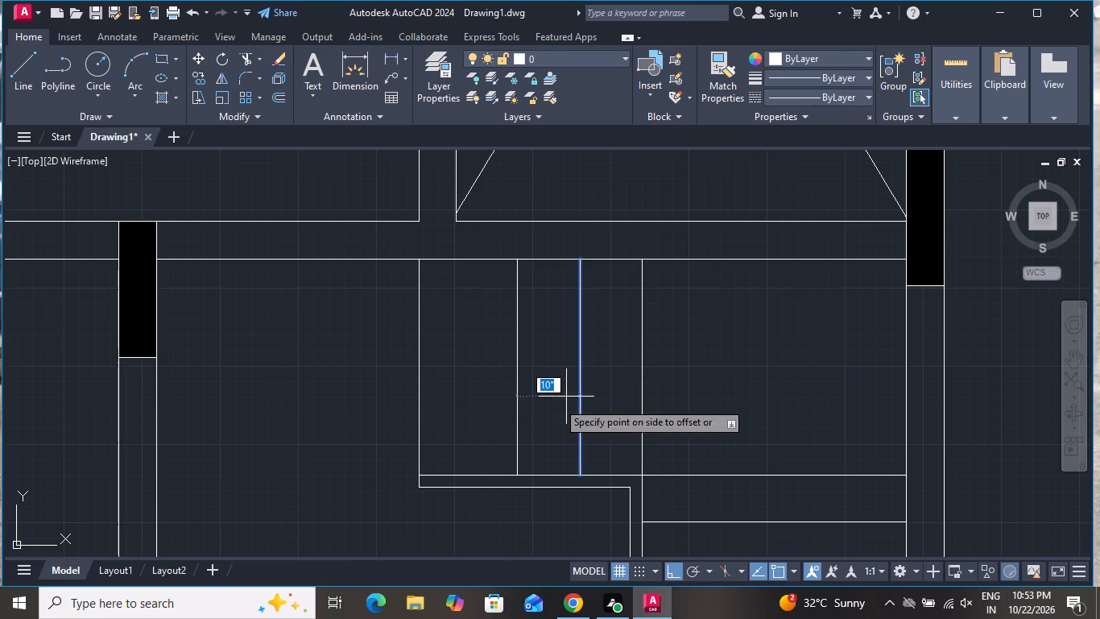
pyautogui.click(551, 405)
pyautogui.click(517, 406)
pyautogui.click(469, 408)
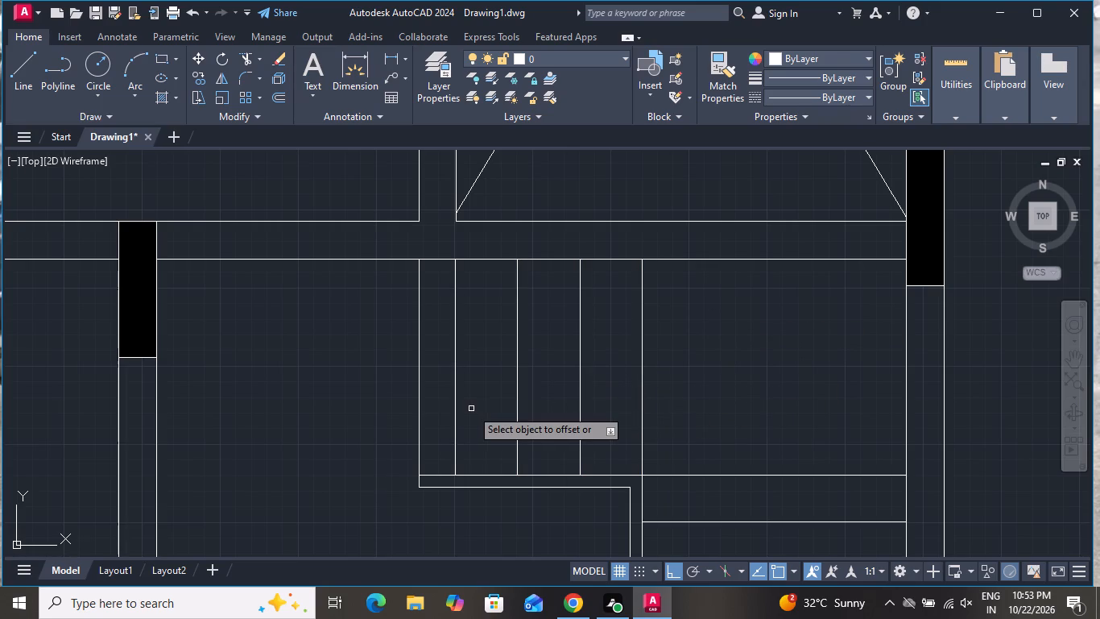
pyautogui.rightClick(471, 408)
pyautogui.click(482, 428)
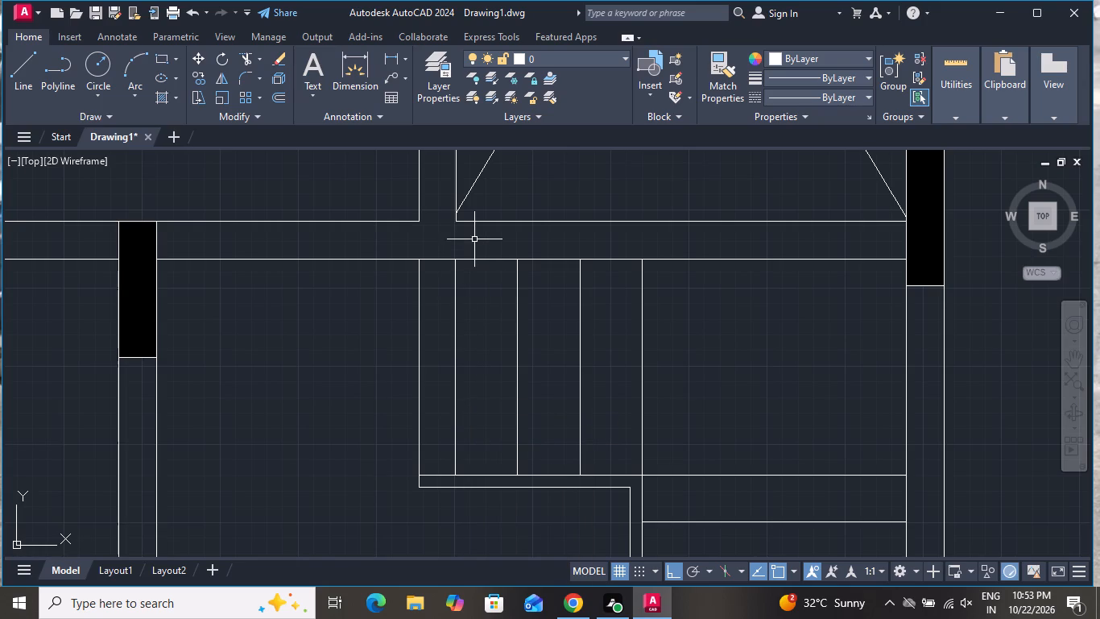
# Draw a walk line from the upper flight's left edge midpoint rightward past the treads, turning down about 1'-4" to the landing's lower line.
pyautogui.click(27, 68)
pyautogui.doubleClick(414, 372)
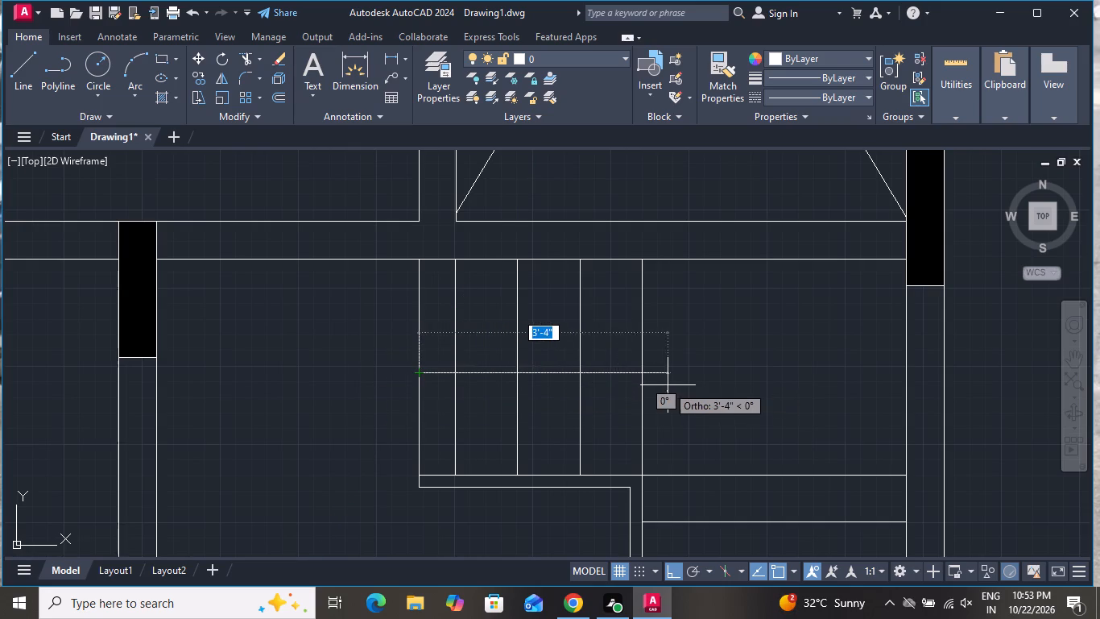
pyautogui.click(759, 370)
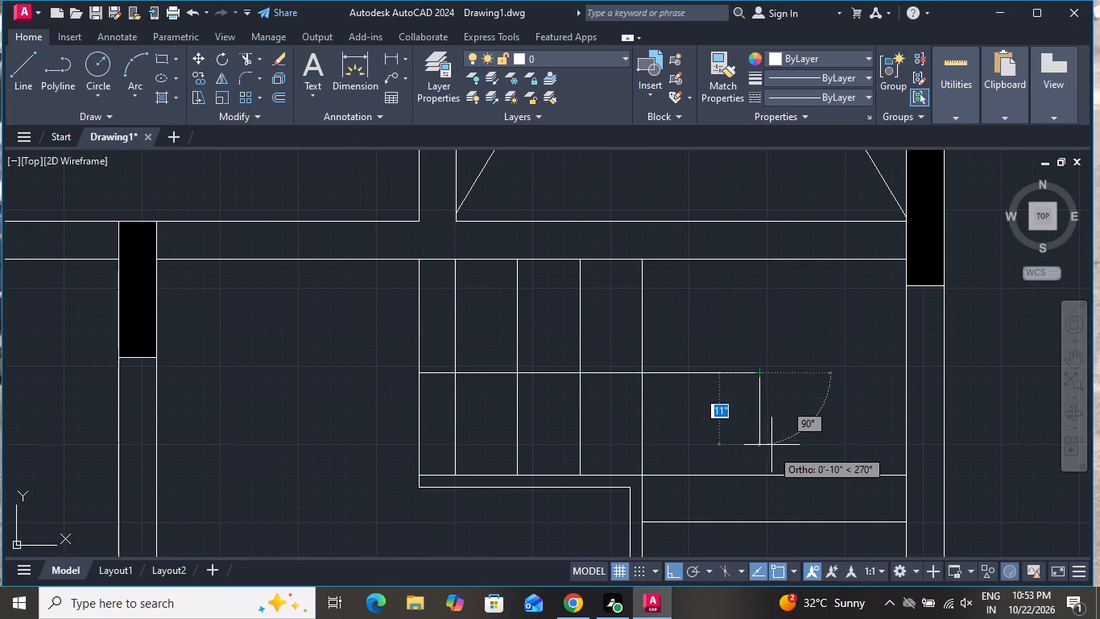
pyautogui.scroll(-1, 772, 422)
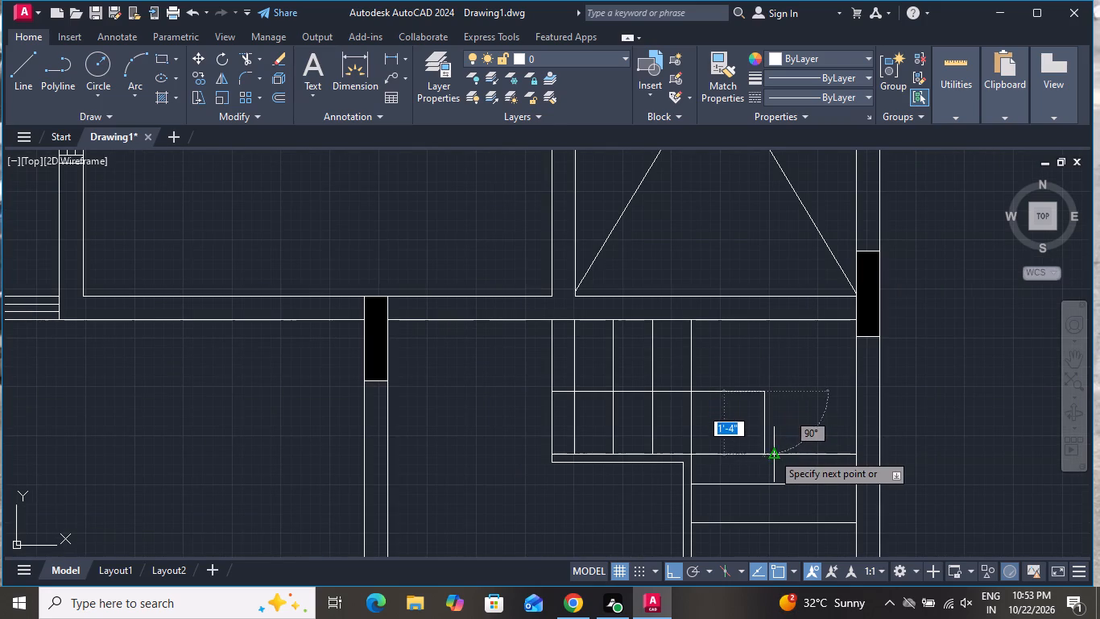
pyautogui.click(767, 451)
pyautogui.rightClick(767, 451)
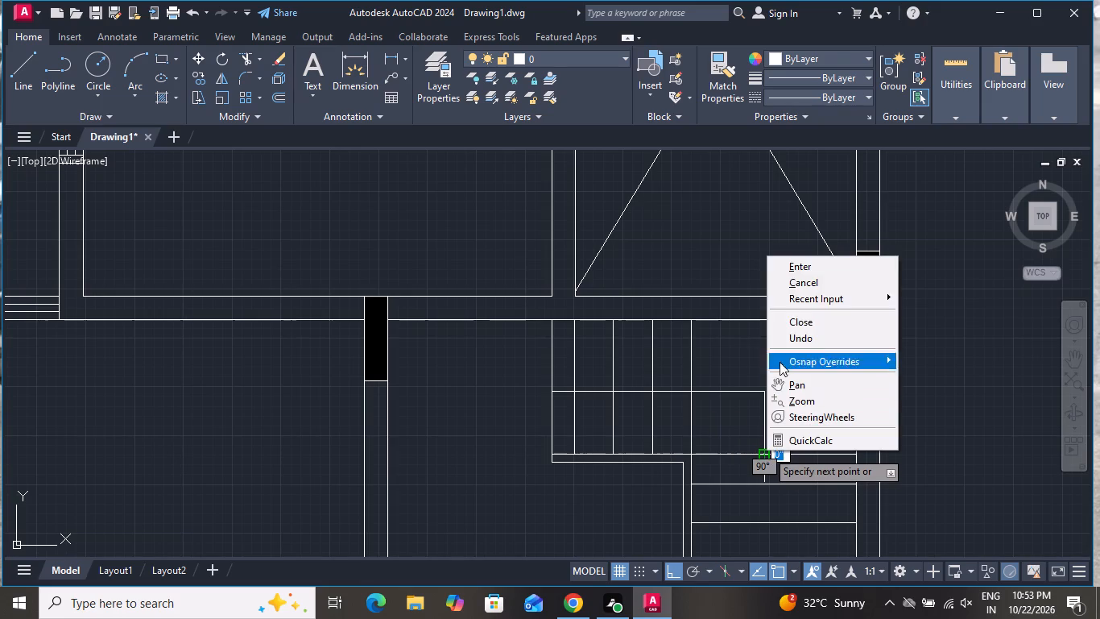
pyautogui.click(808, 282)
# Continue the walk line from the lower flight's third tread line down about 7'-8", past the last tread, and left about 1'-7" to the flight's edge.
pyautogui.click(13, 59)
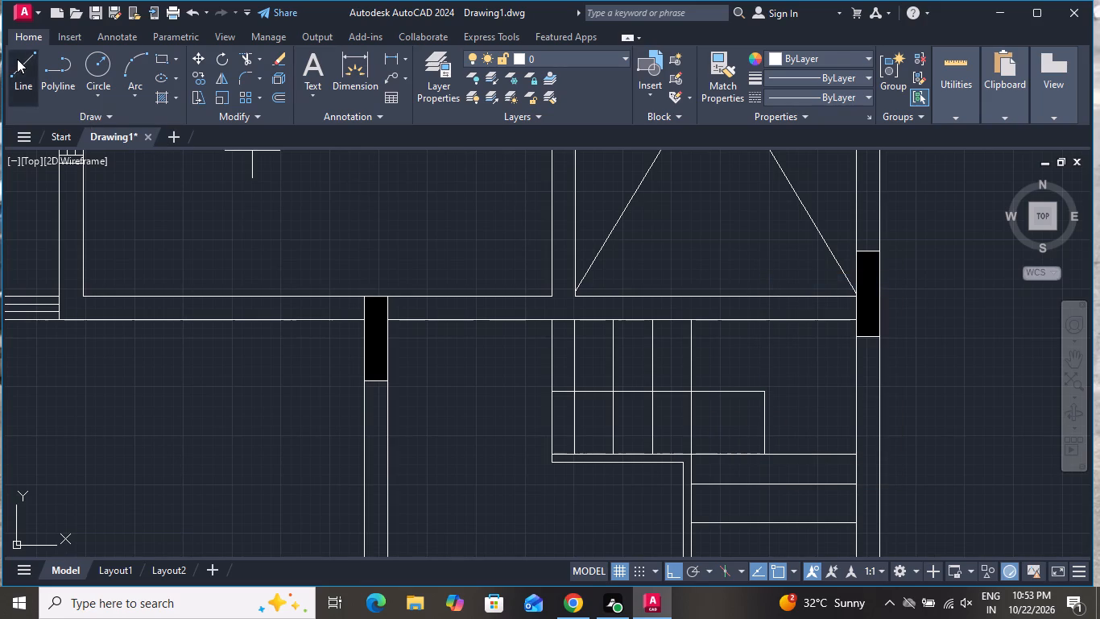
pyautogui.scroll(-2, 406, 285)
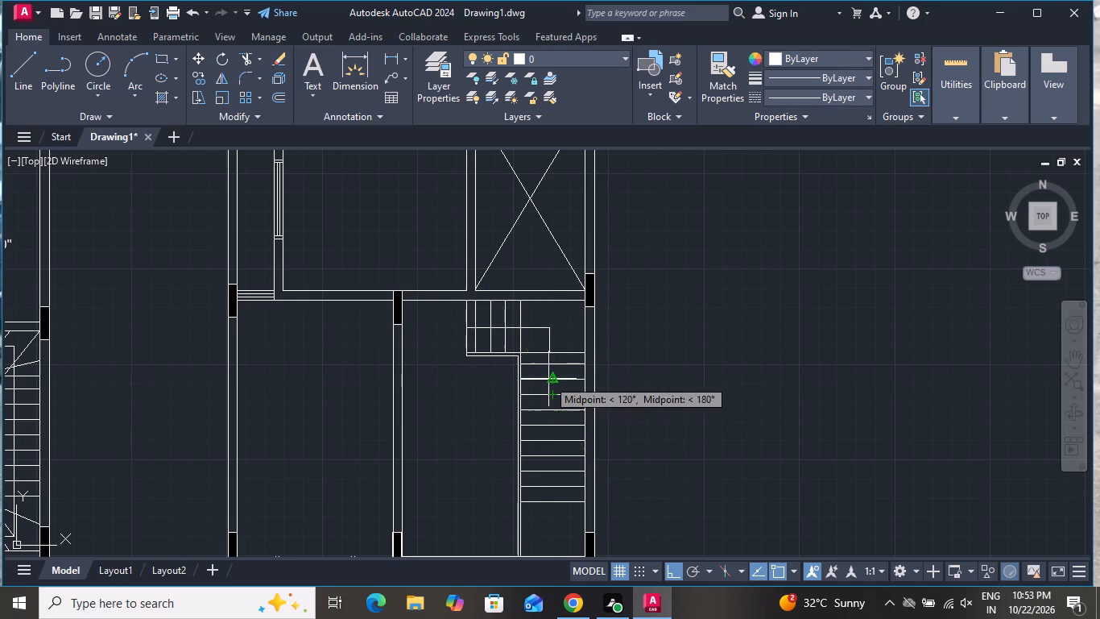
pyautogui.scroll(2, 550, 378)
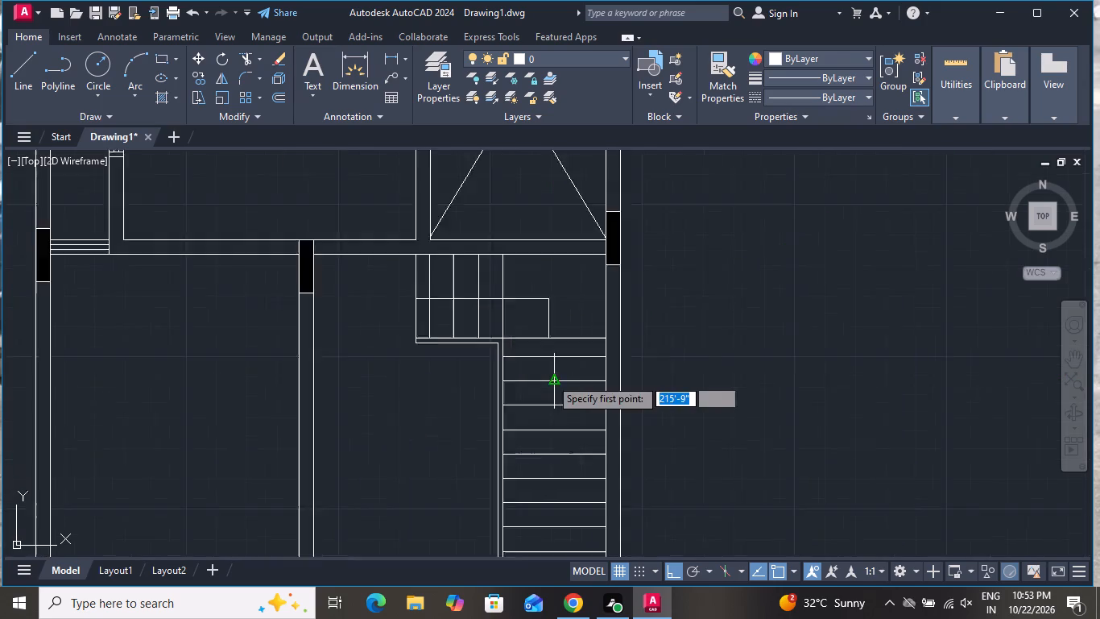
pyautogui.scroll(2, 550, 378)
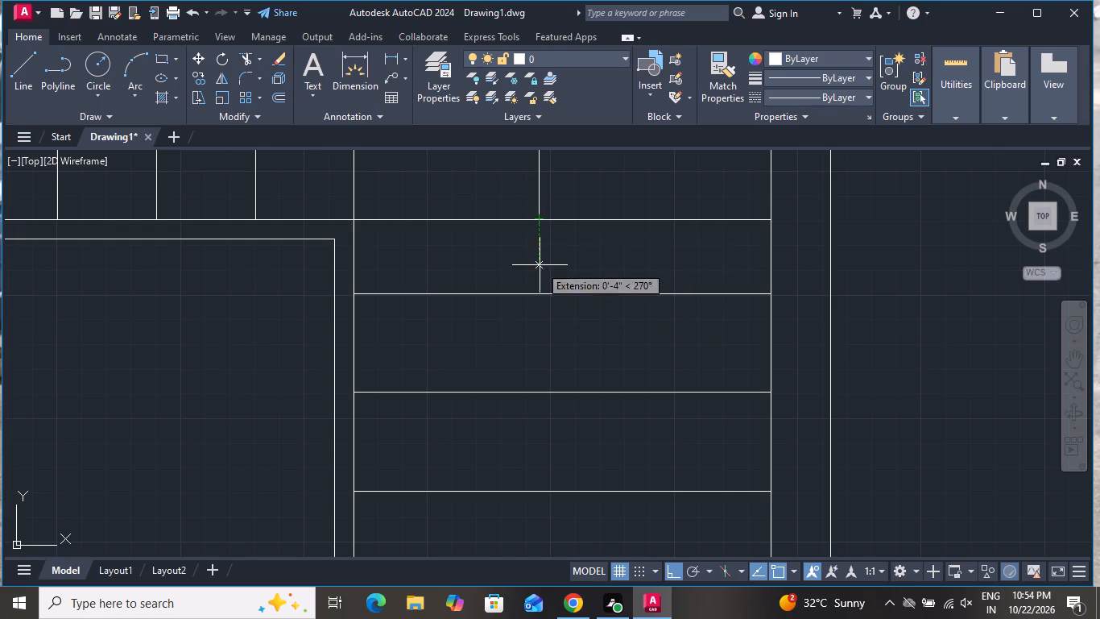
pyautogui.click(539, 498)
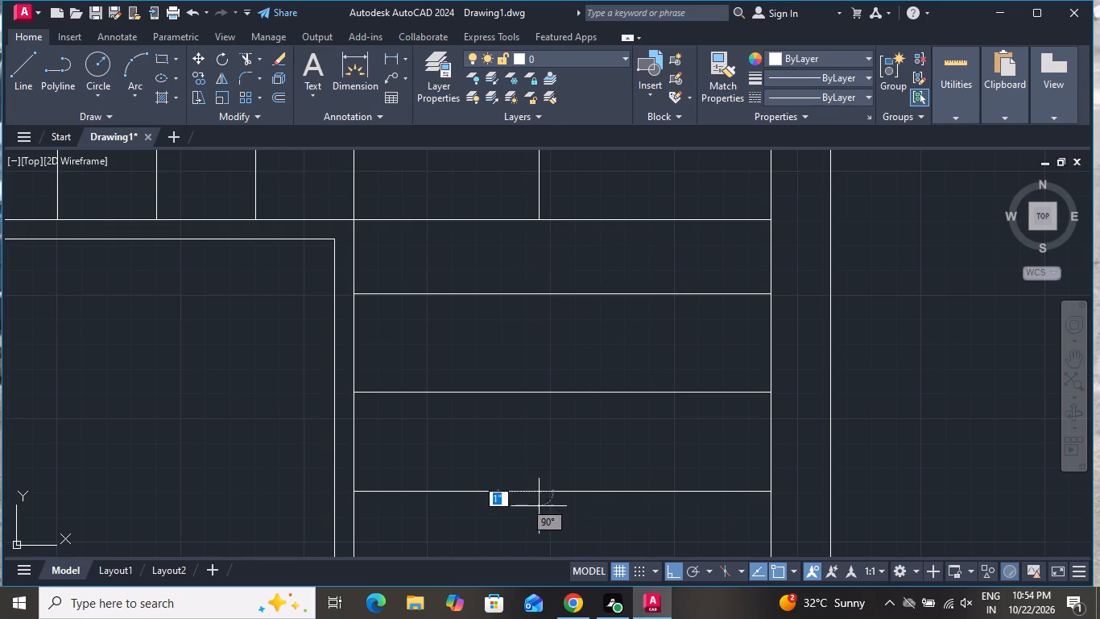
pyautogui.scroll(-3, 539, 551)
pyautogui.scroll(-3, 543, 455)
pyautogui.scroll(2, 543, 528)
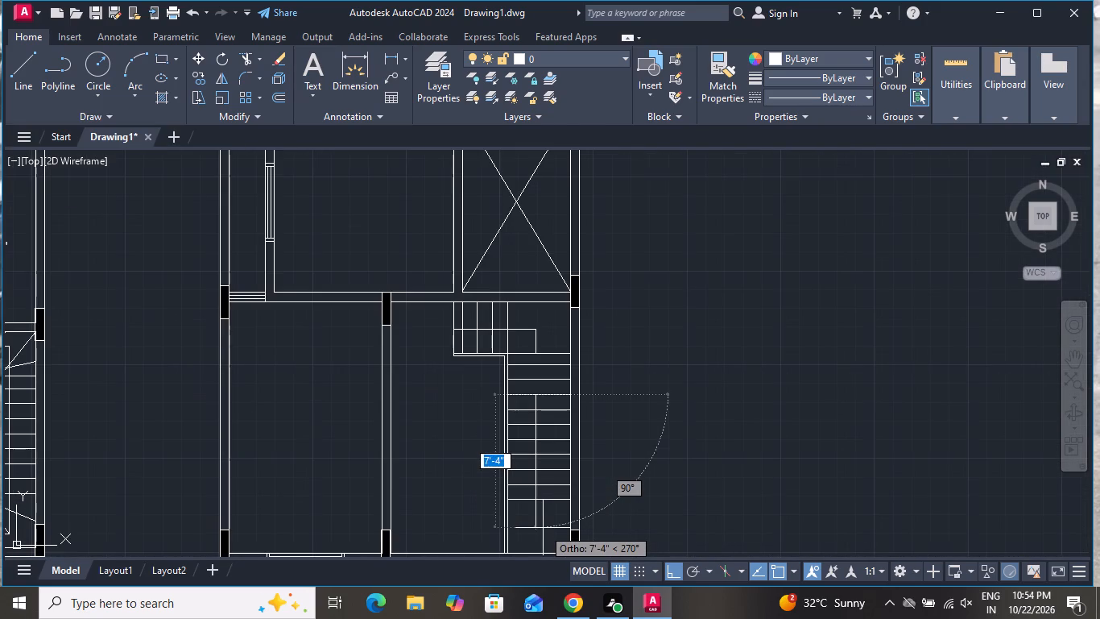
pyautogui.scroll(1, 543, 528)
pyautogui.scroll(-2, 547, 498)
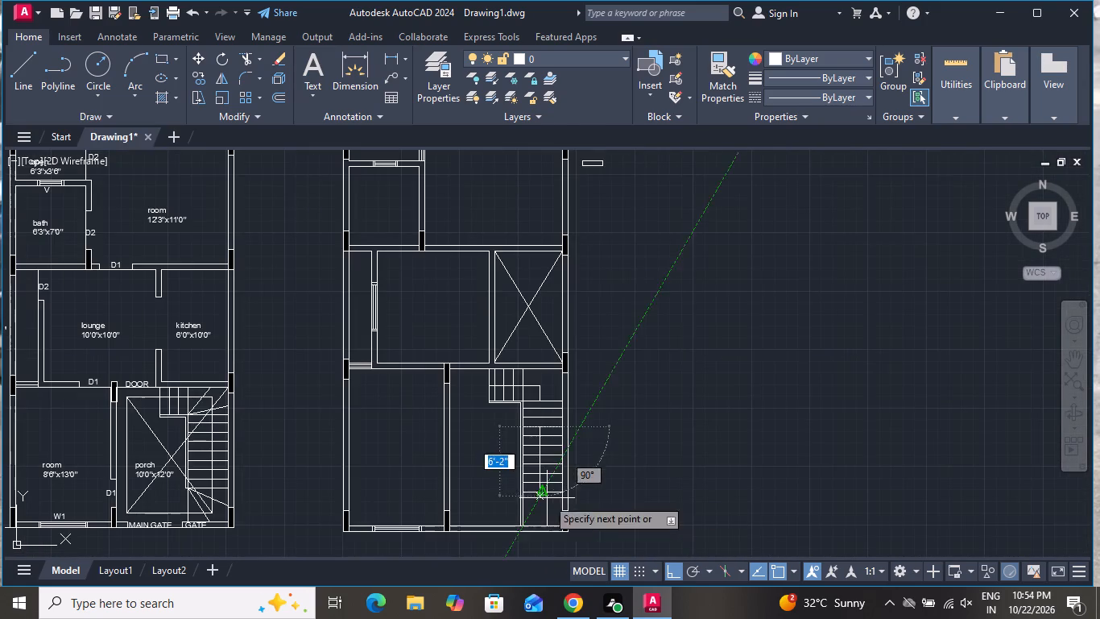
pyautogui.scroll(3, 541, 524)
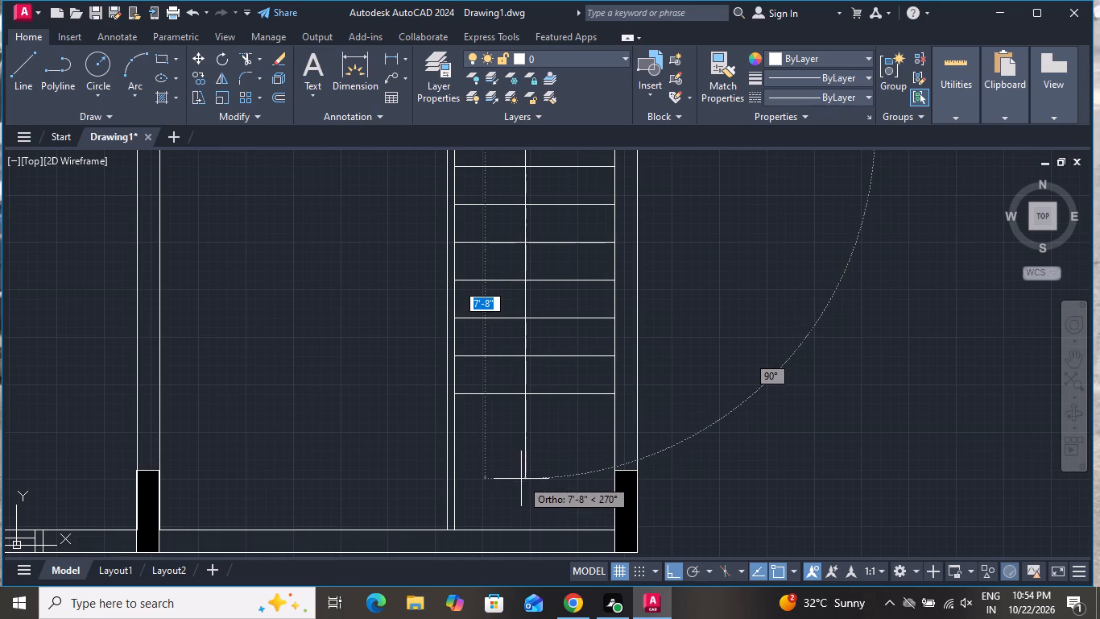
pyautogui.click(525, 476)
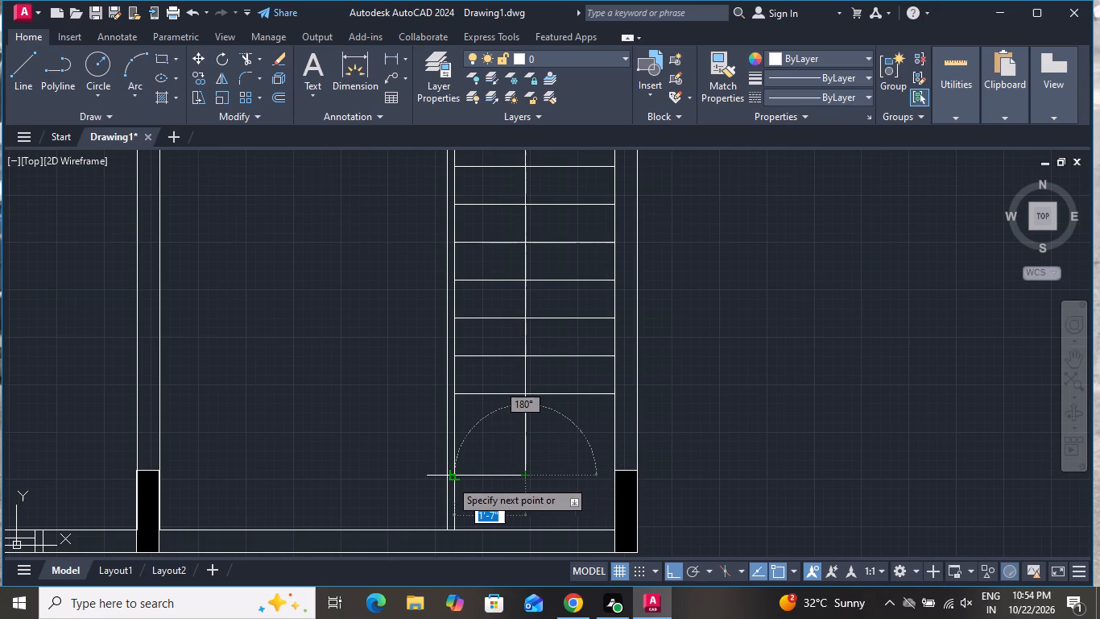
pyautogui.click(450, 480)
pyautogui.rightClick(450, 480)
pyautogui.click(486, 309)
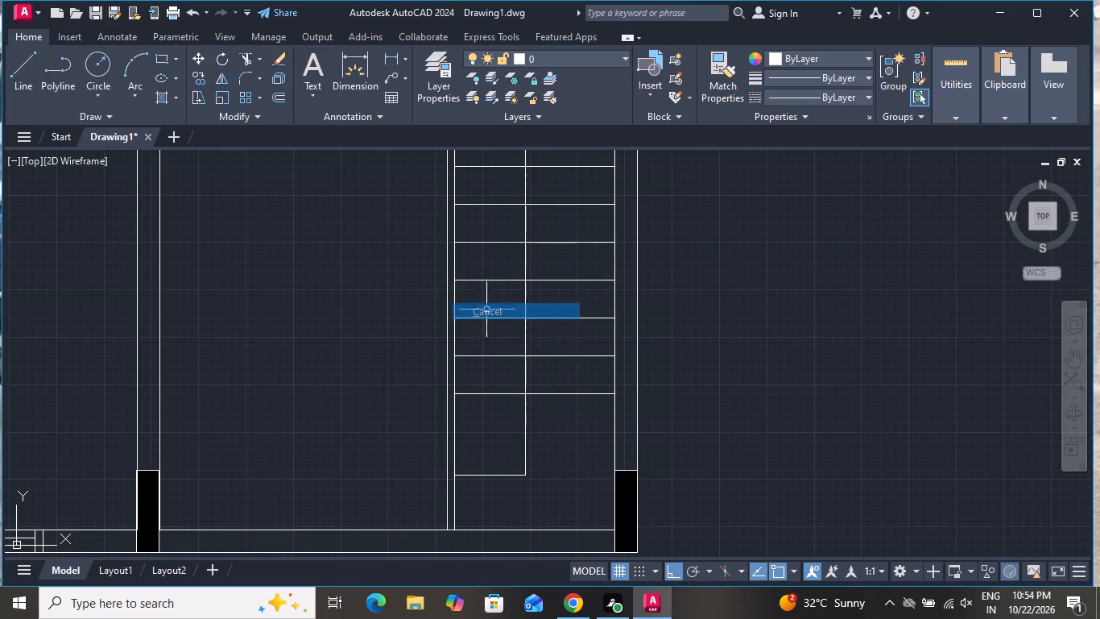
# Draw a diagonal about 3'-6" long from the last tread's left end to the right wall's inner face, just above the corner column.
pyautogui.click(24, 69)
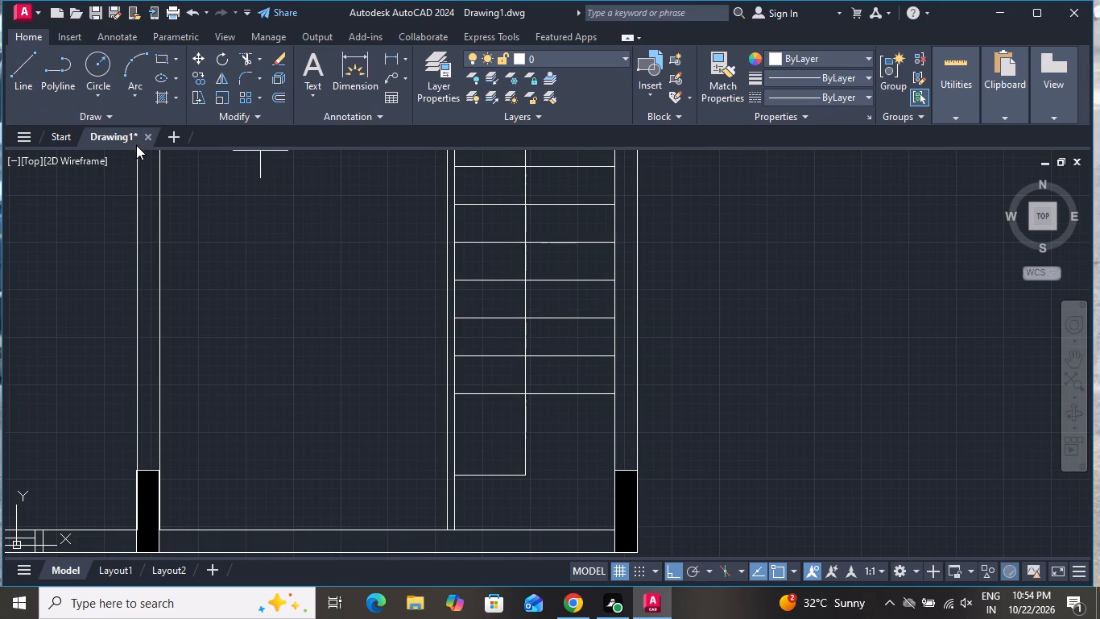
pyautogui.scroll(2, 462, 394)
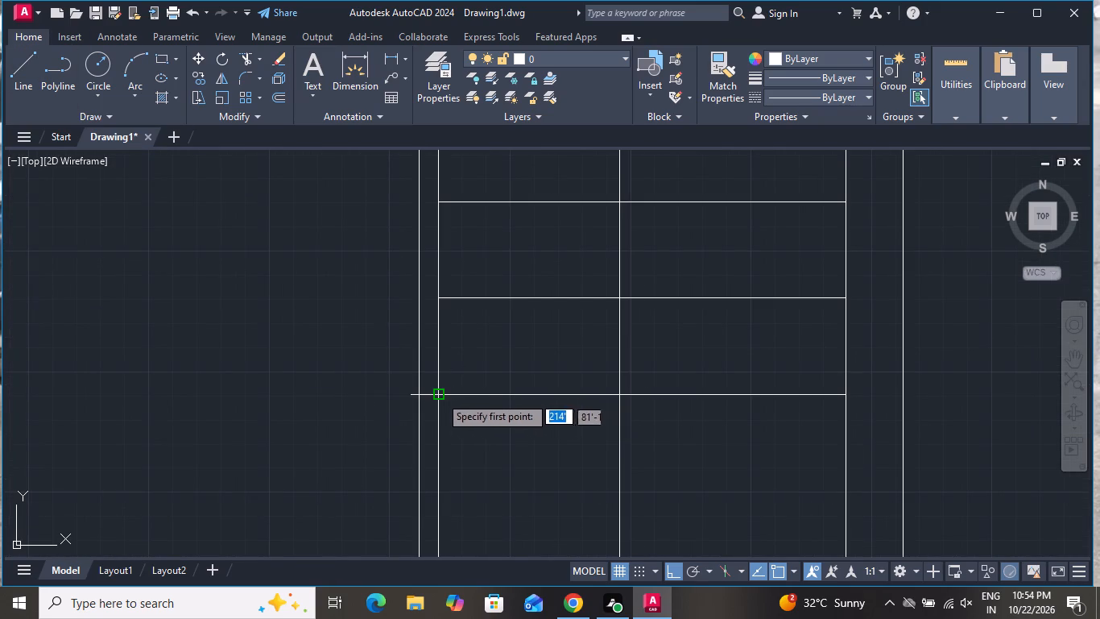
pyautogui.click(438, 394)
pyautogui.scroll(-3, 492, 338)
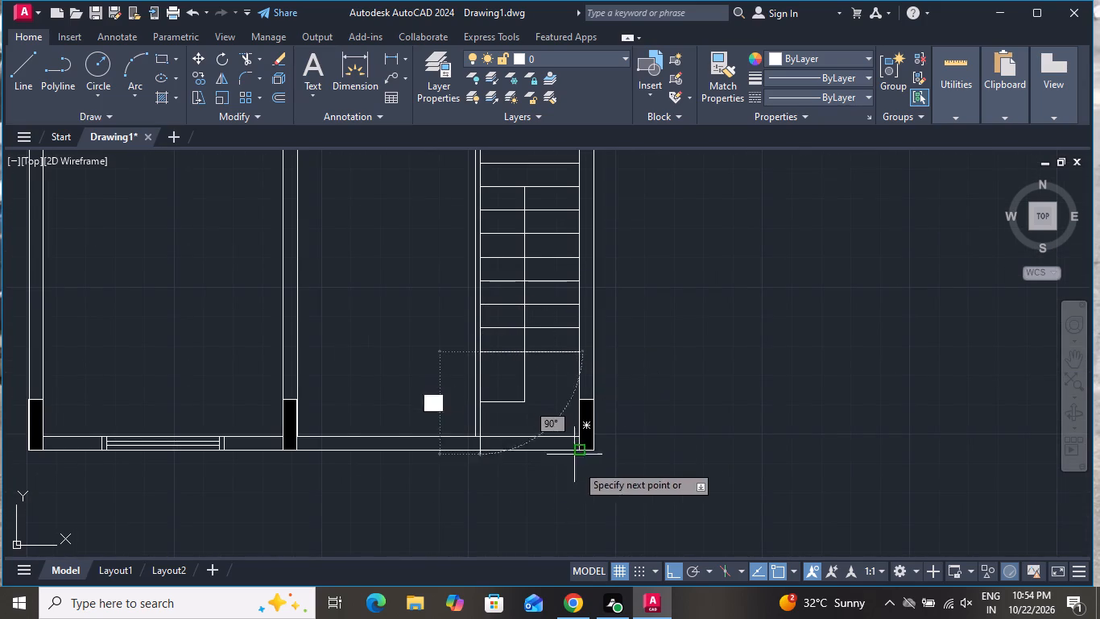
pyautogui.scroll(1, 571, 429)
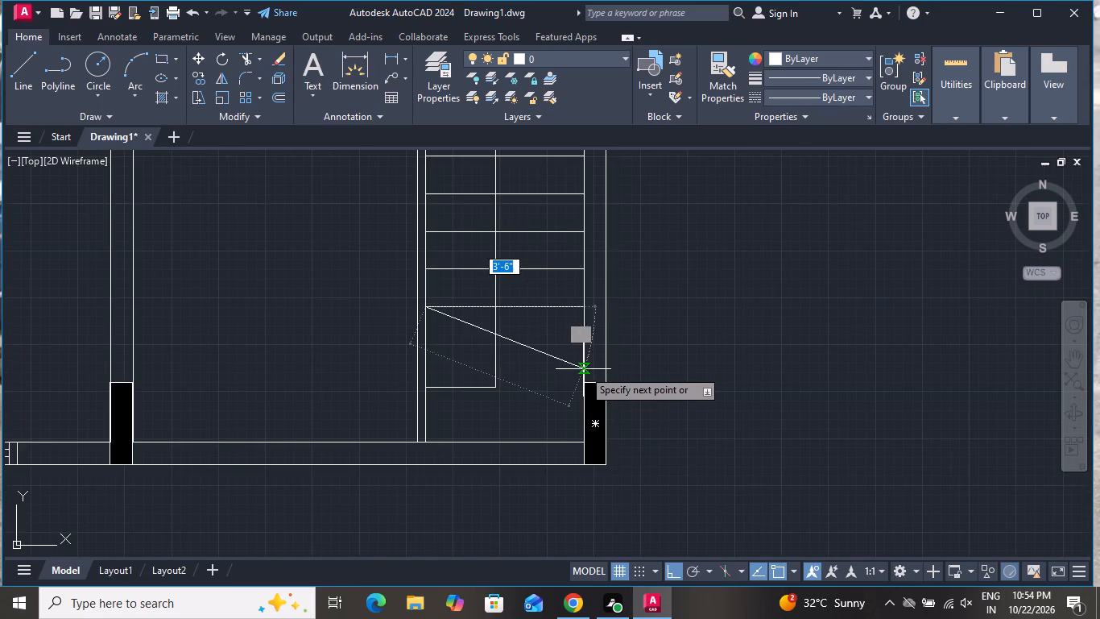
pyautogui.click(583, 368)
pyautogui.moveTo(583, 368); pyautogui.dragTo(580, 376, button='right')
pyautogui.click(590, 398)
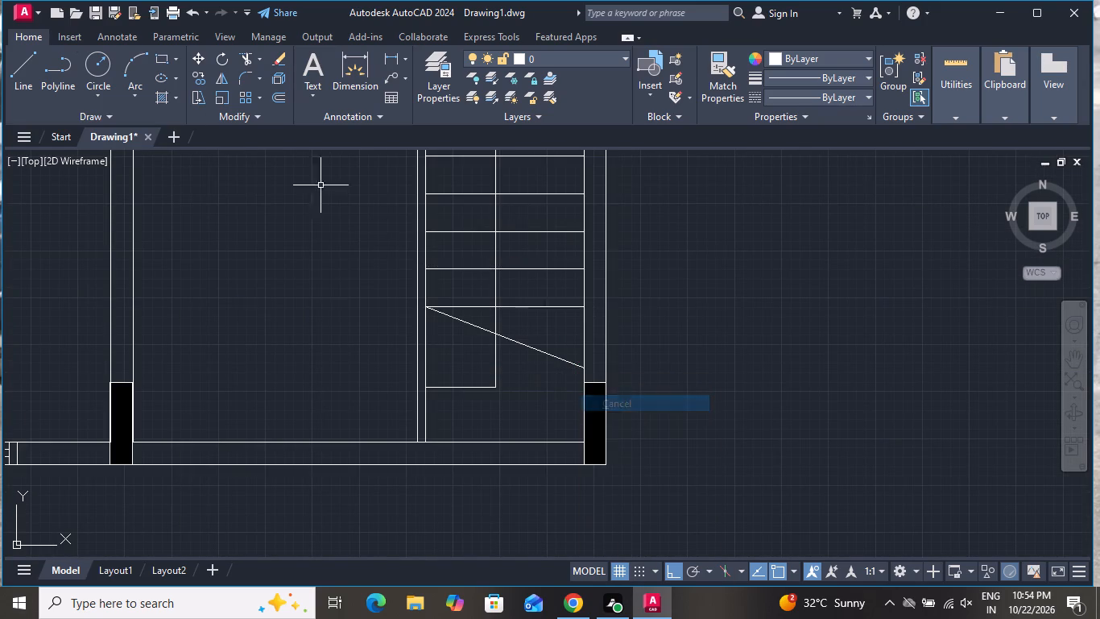
# Draw a steeper winder diagonal about 3'-8" long from the last tread's left end to the bottom wall's inner face, with Ortho off.
pyautogui.click(25, 59)
pyautogui.click(426, 305)
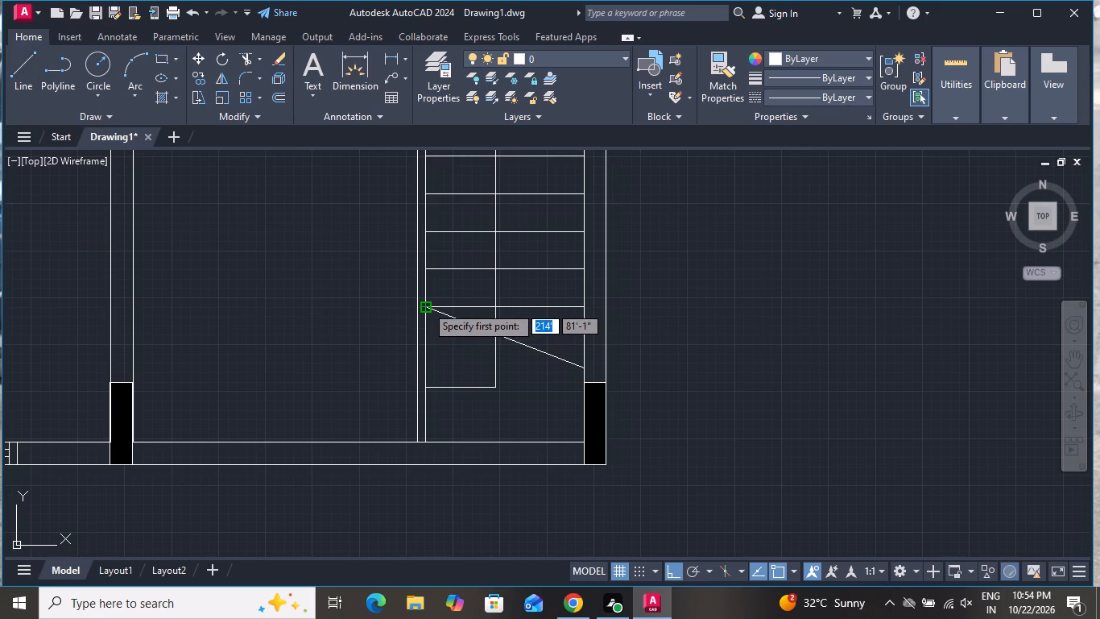
pyautogui.scroll(2, 519, 477)
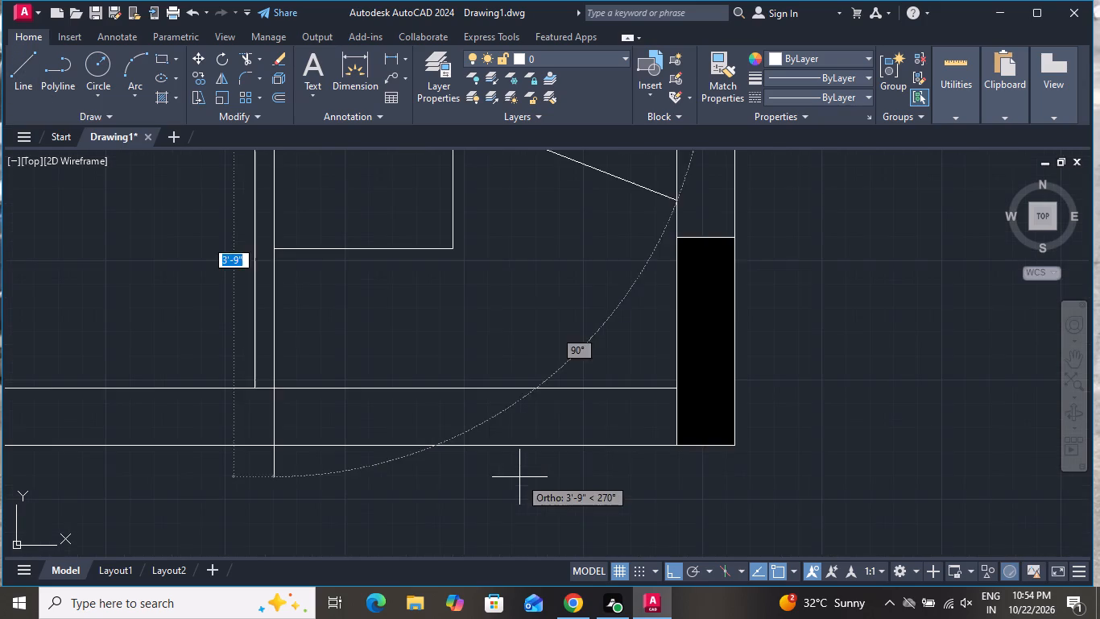
pyautogui.click(676, 568)
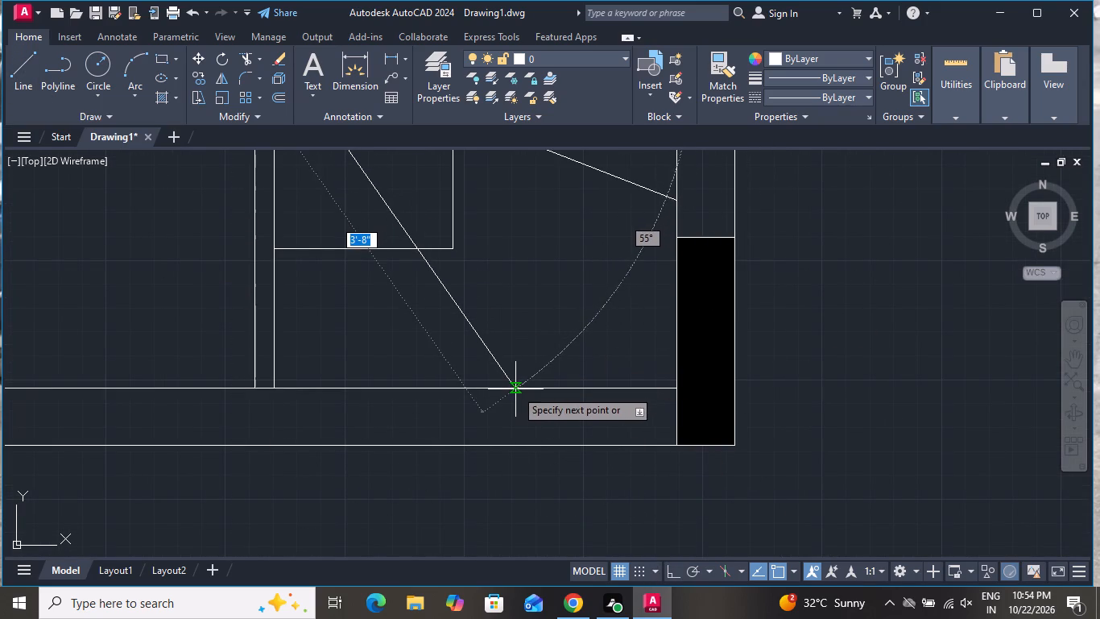
pyautogui.click(515, 389)
pyautogui.rightClick(515, 389)
pyautogui.click(543, 406)
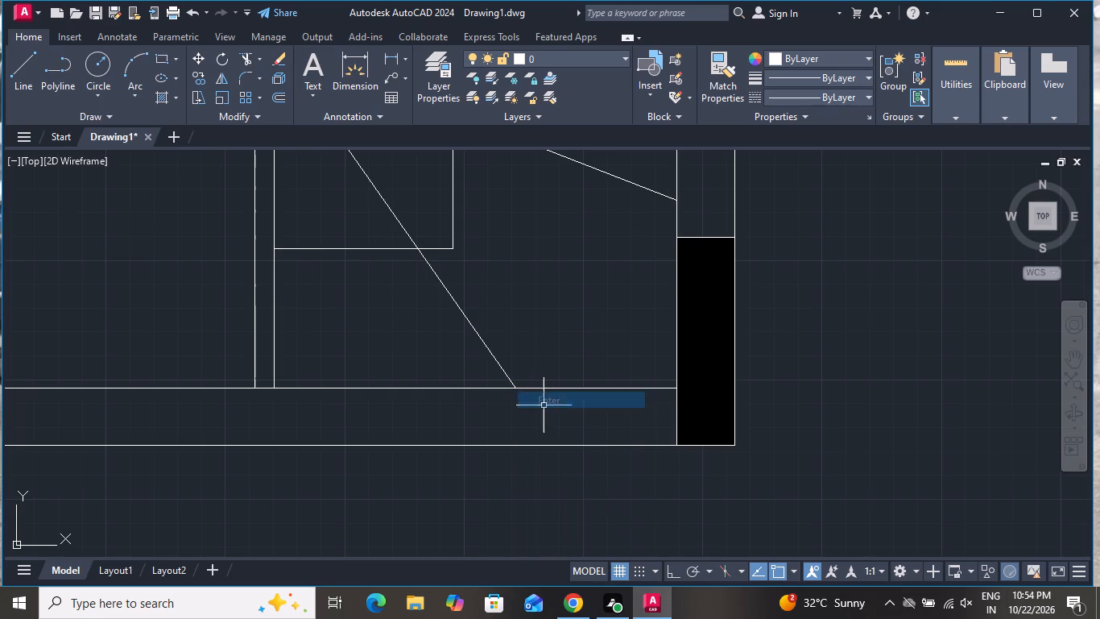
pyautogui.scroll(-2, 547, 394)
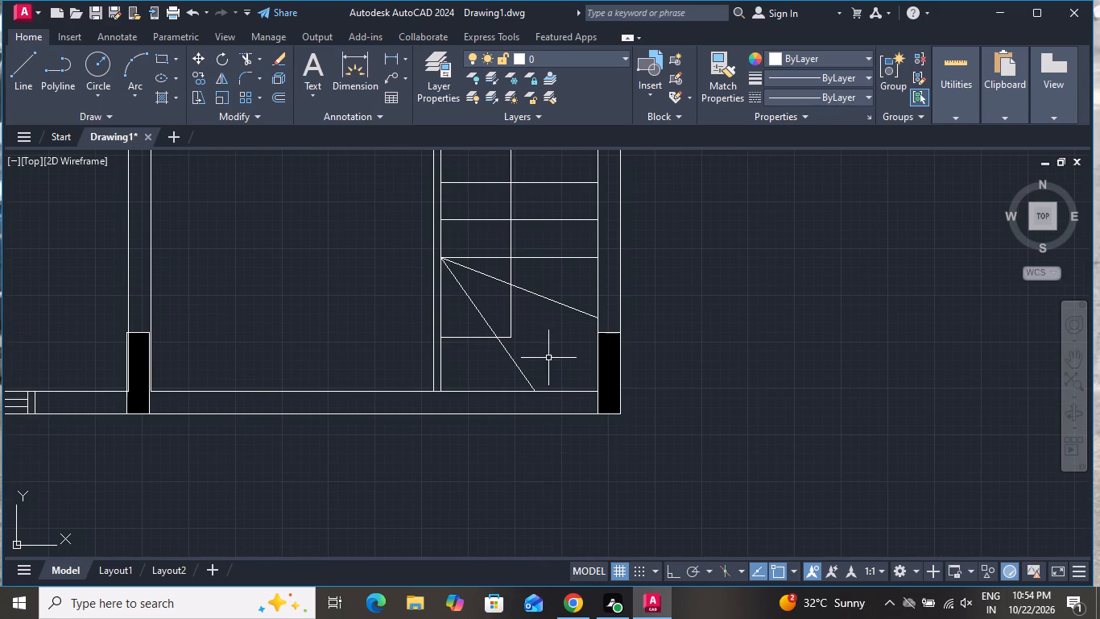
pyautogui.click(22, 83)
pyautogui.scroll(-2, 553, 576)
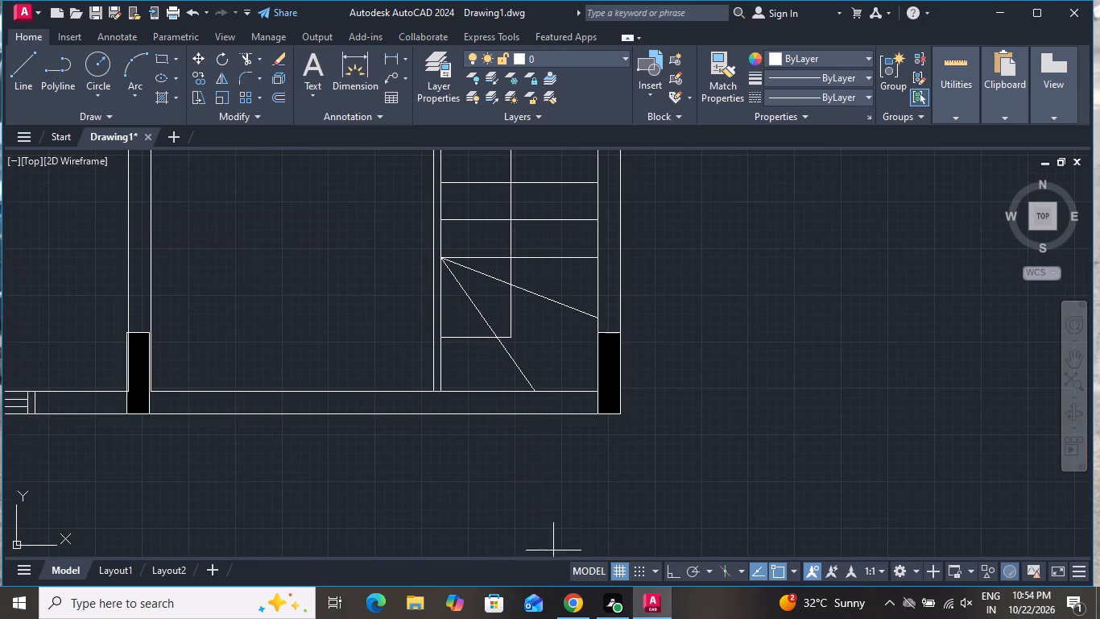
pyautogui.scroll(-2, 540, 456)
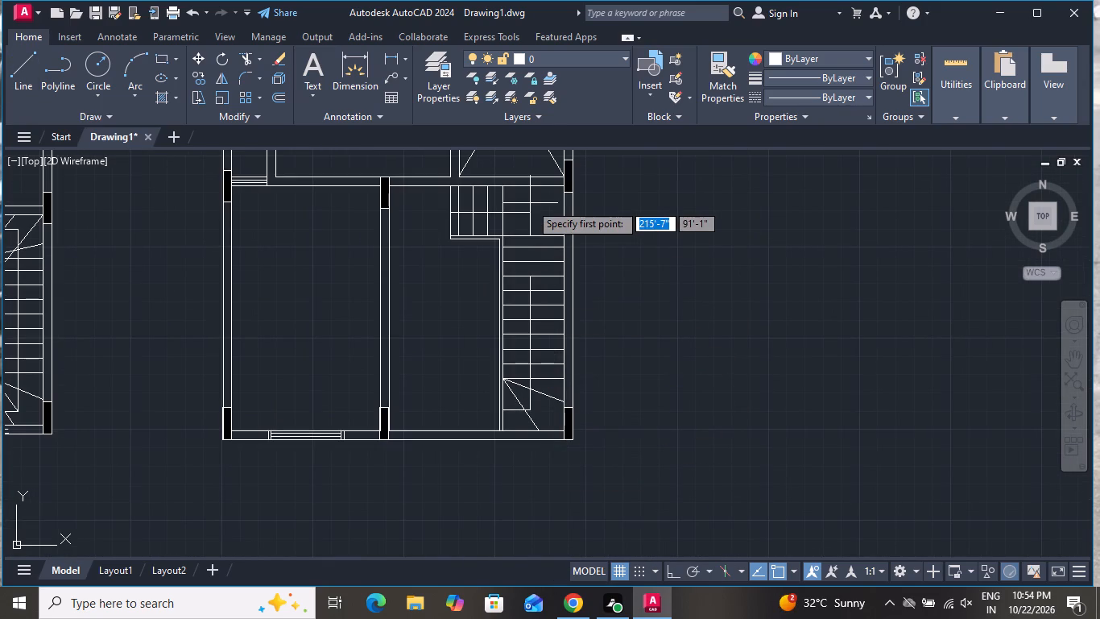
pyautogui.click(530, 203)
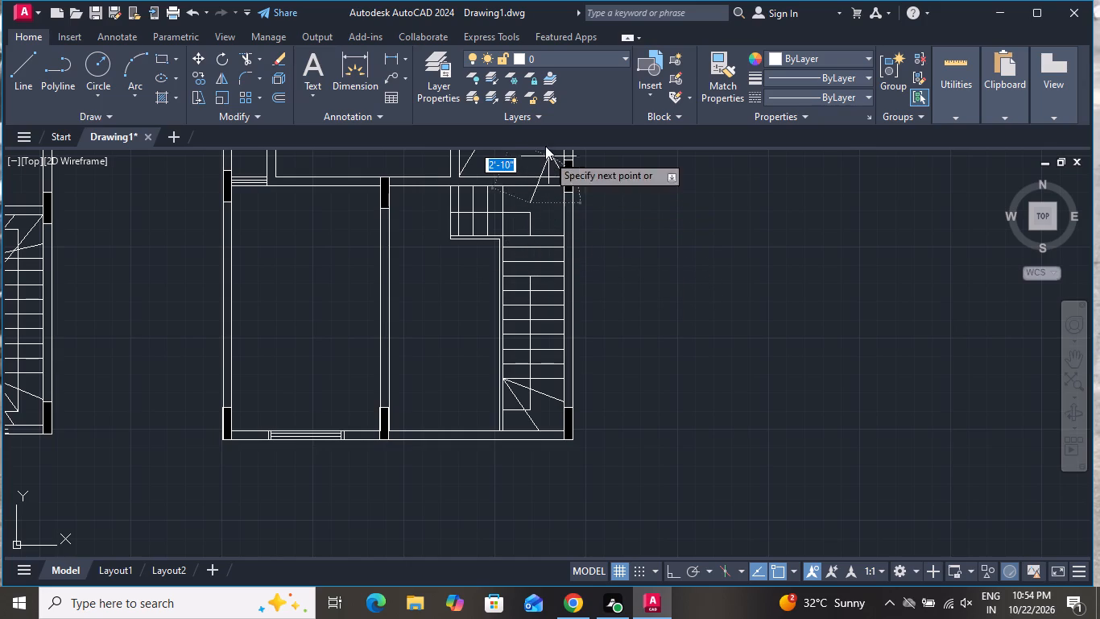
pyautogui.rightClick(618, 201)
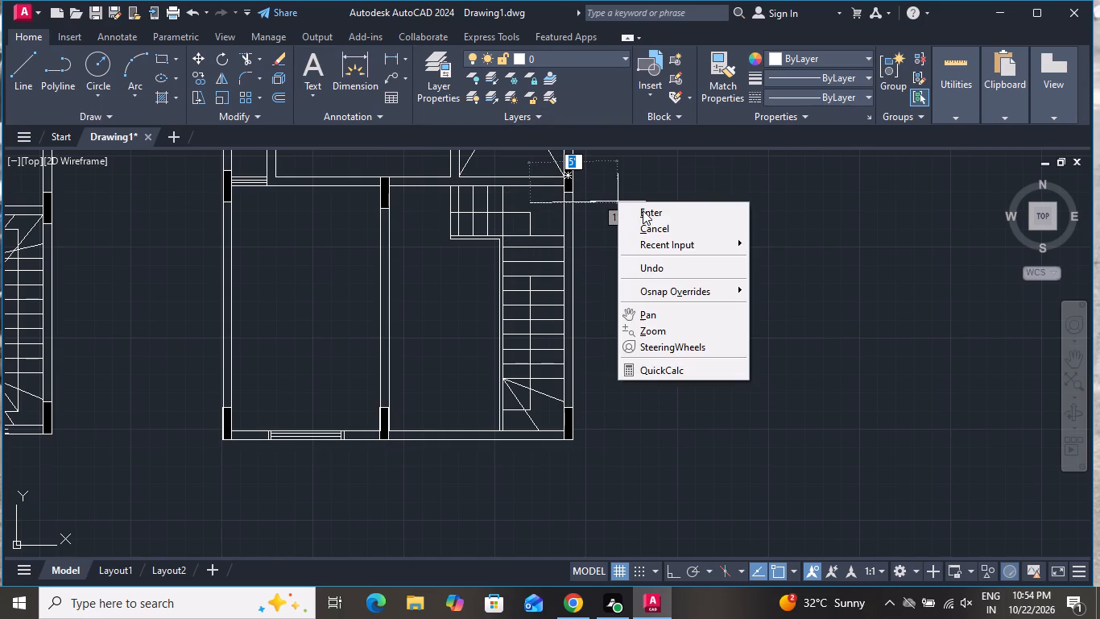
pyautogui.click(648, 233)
# Draw two winder lines from the upper landing's inner corner, one to the wall above and one to the right wall's inner face.
pyautogui.click(29, 60)
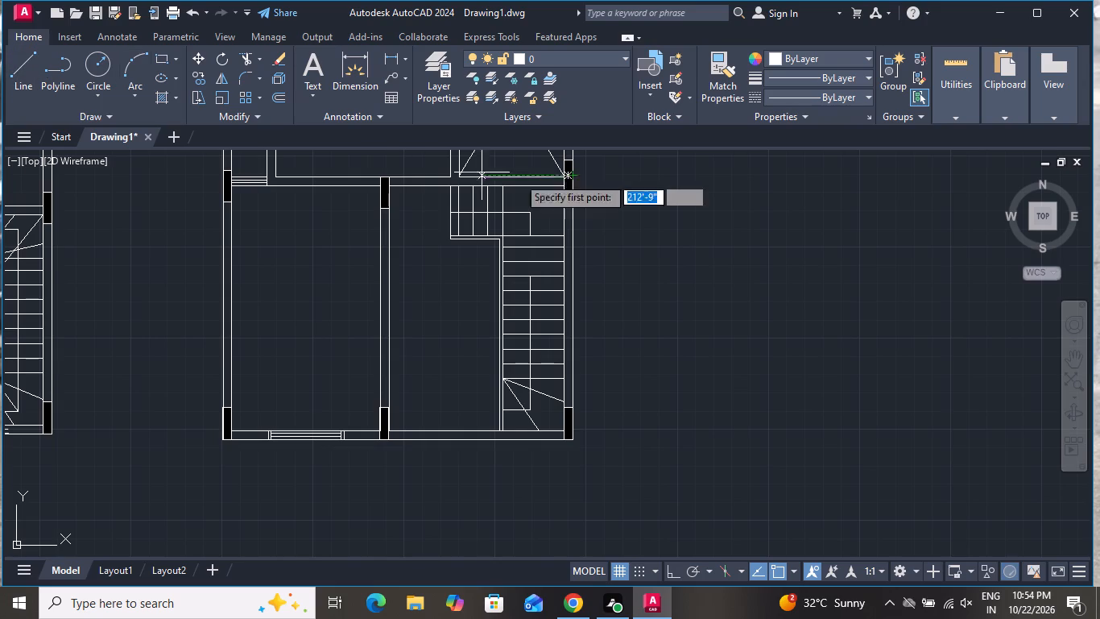
pyautogui.scroll(3, 528, 171)
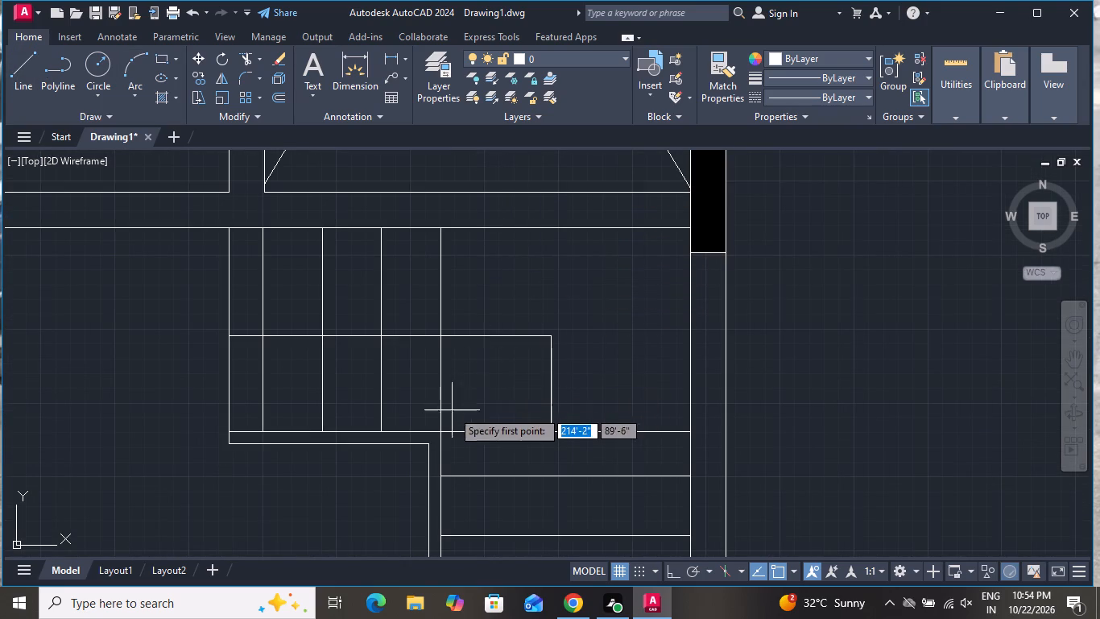
pyautogui.click(437, 431)
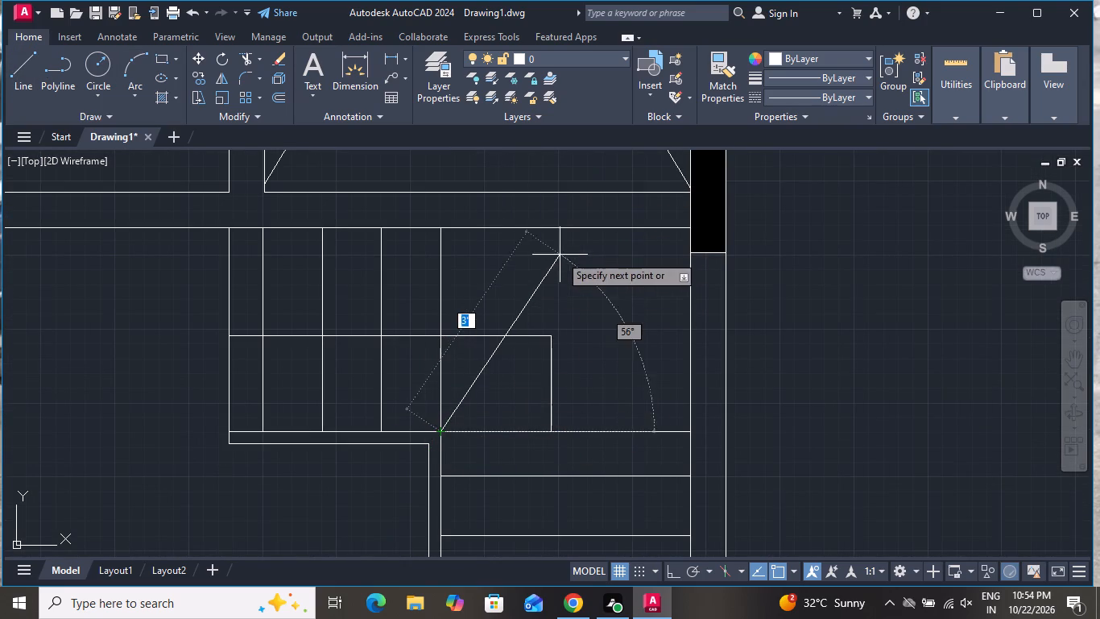
pyautogui.click(577, 226)
pyautogui.rightClick(573, 236)
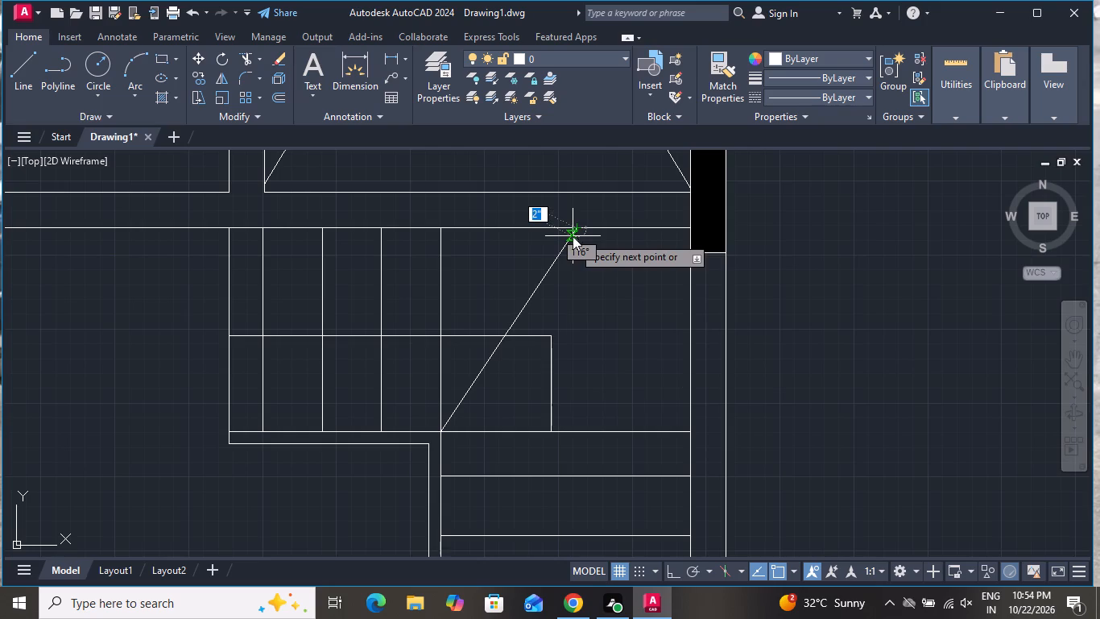
pyautogui.click(589, 261)
pyautogui.click(14, 65)
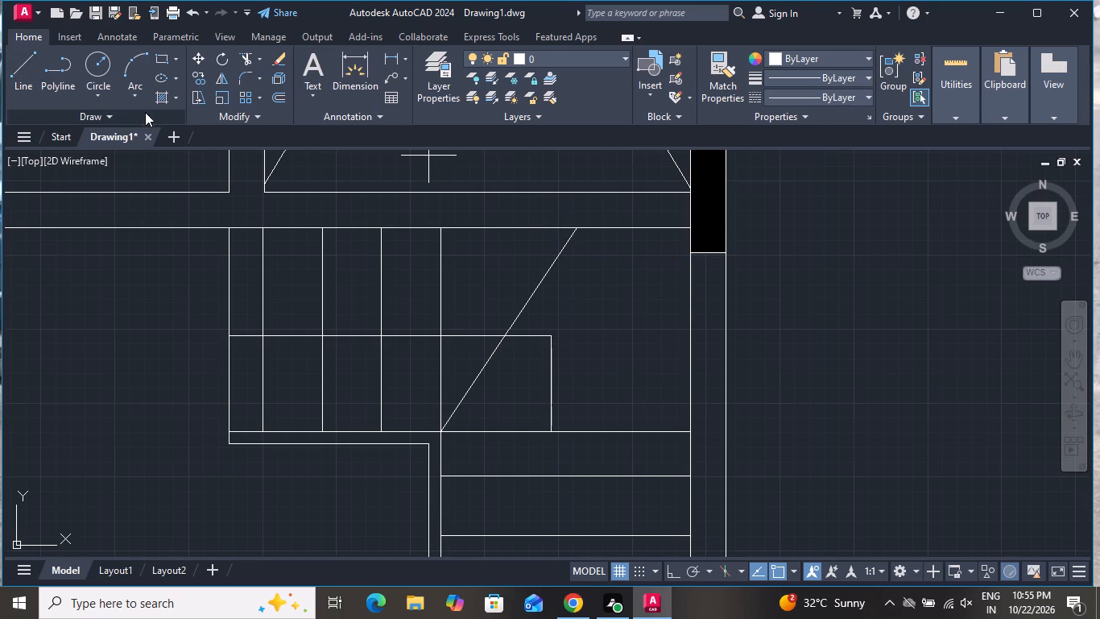
pyautogui.click(442, 434)
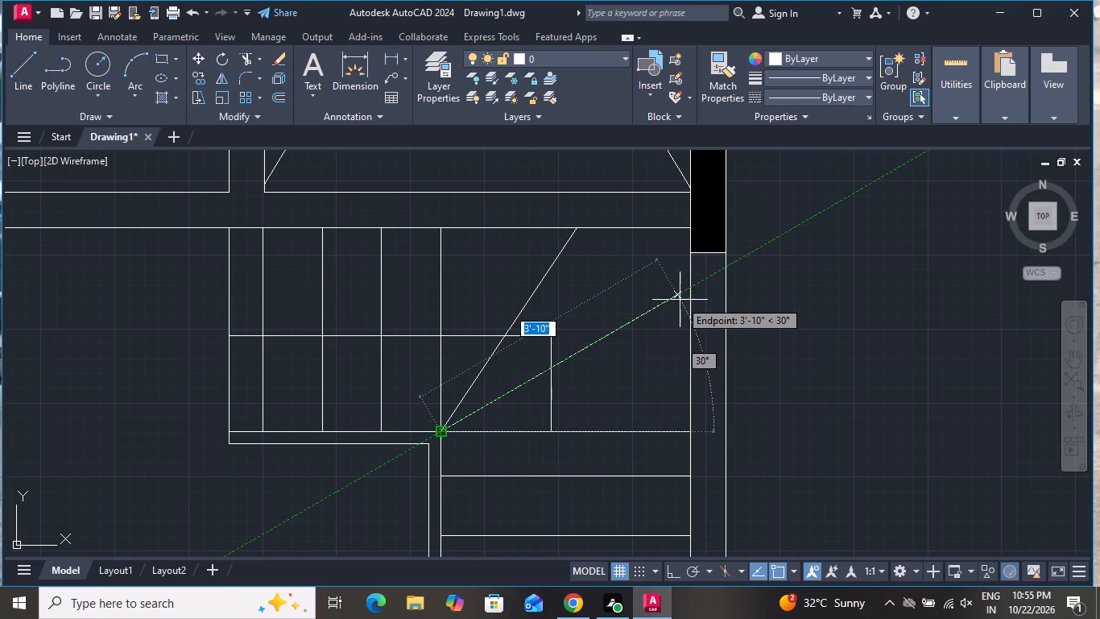
pyautogui.click(690, 308)
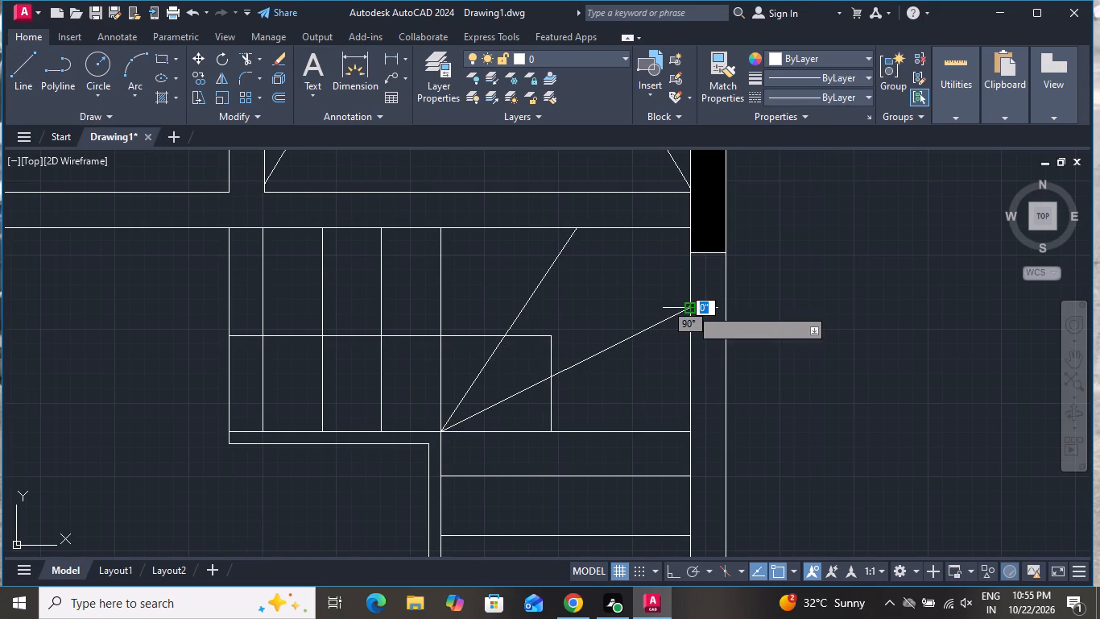
pyautogui.rightClick(690, 308)
pyautogui.click(712, 333)
# Draw a short horizontal line across the wall between the middle room and the crossed room, in the wall's upper part.
pyautogui.scroll(-2, 616, 354)
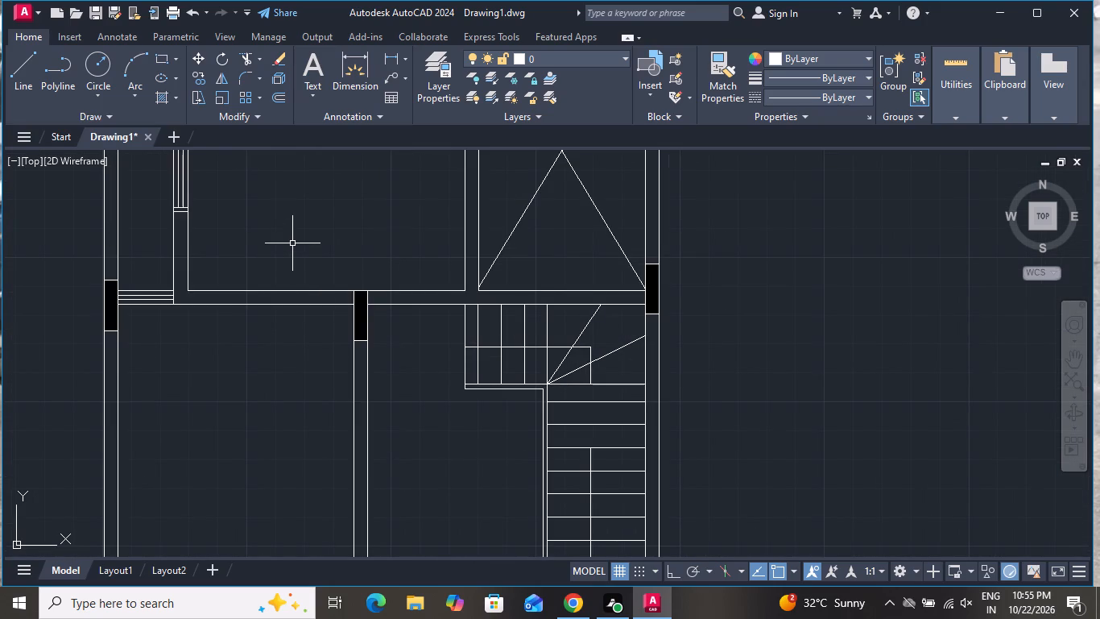
pyautogui.scroll(-3, 318, 232)
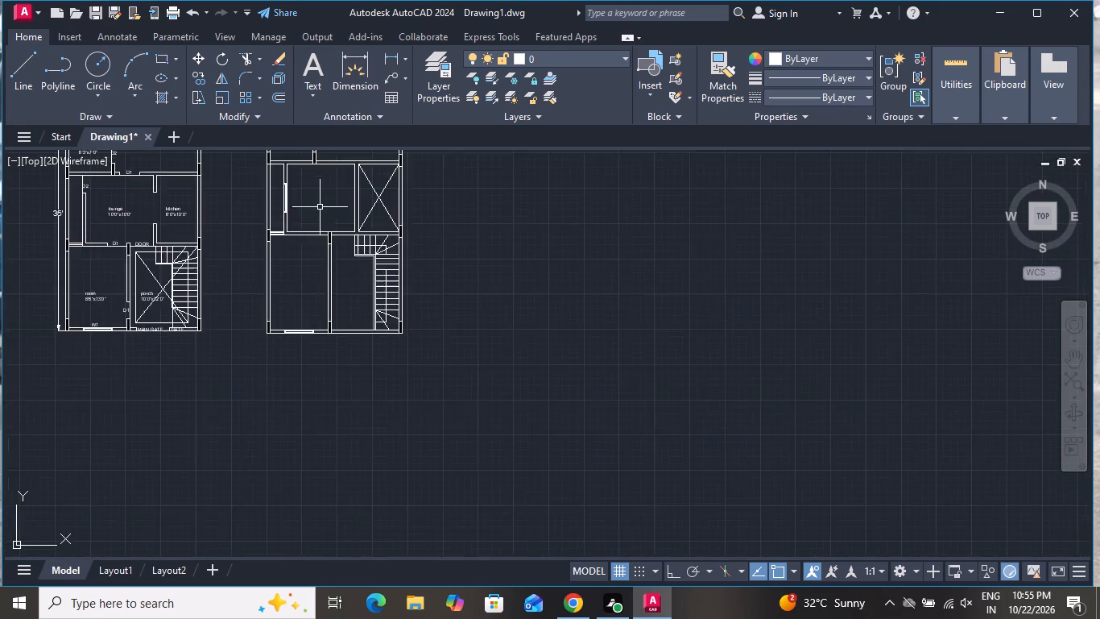
pyautogui.scroll(-1, 320, 208)
pyautogui.scroll(3, 345, 172)
pyautogui.click(14, 70)
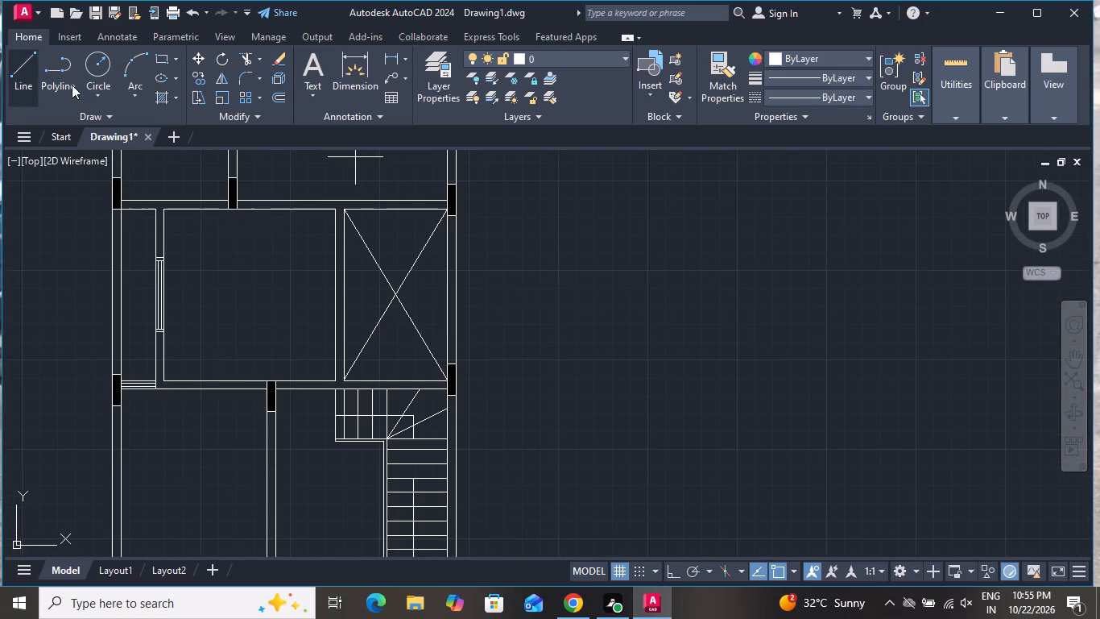
pyautogui.scroll(1, 325, 246)
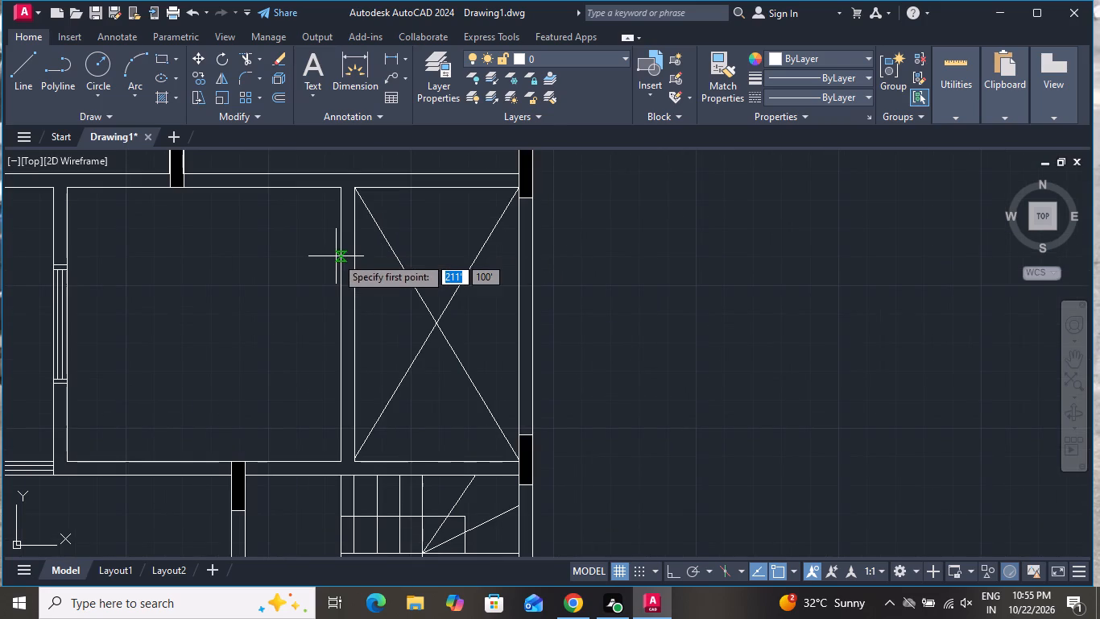
pyautogui.click(339, 258)
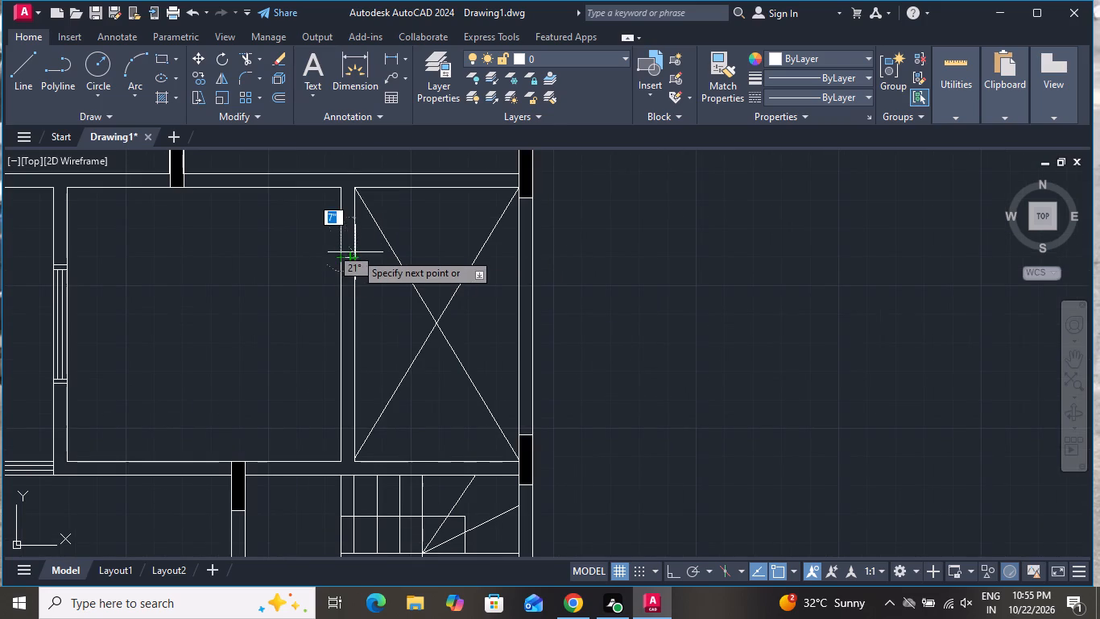
pyautogui.click(352, 258)
pyautogui.rightClick(352, 258)
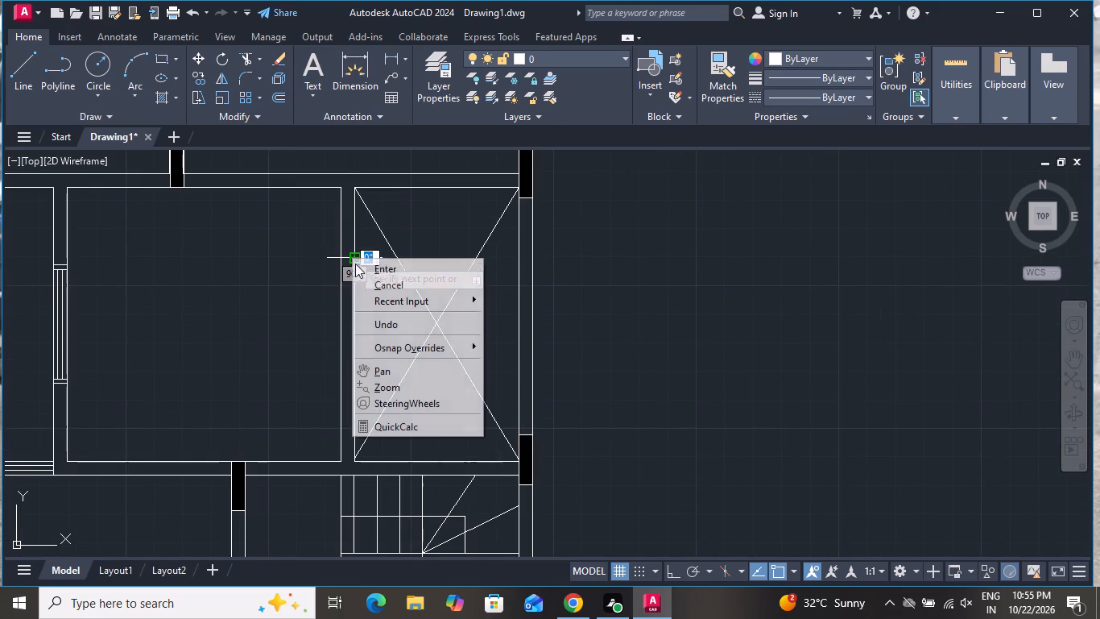
pyautogui.click(369, 287)
# Draw a second horizontal line, about 6" long, across the same wall between the middle and crossed rooms, nearer its lower end.
pyautogui.click(27, 57)
pyautogui.scroll(-1, 180, 189)
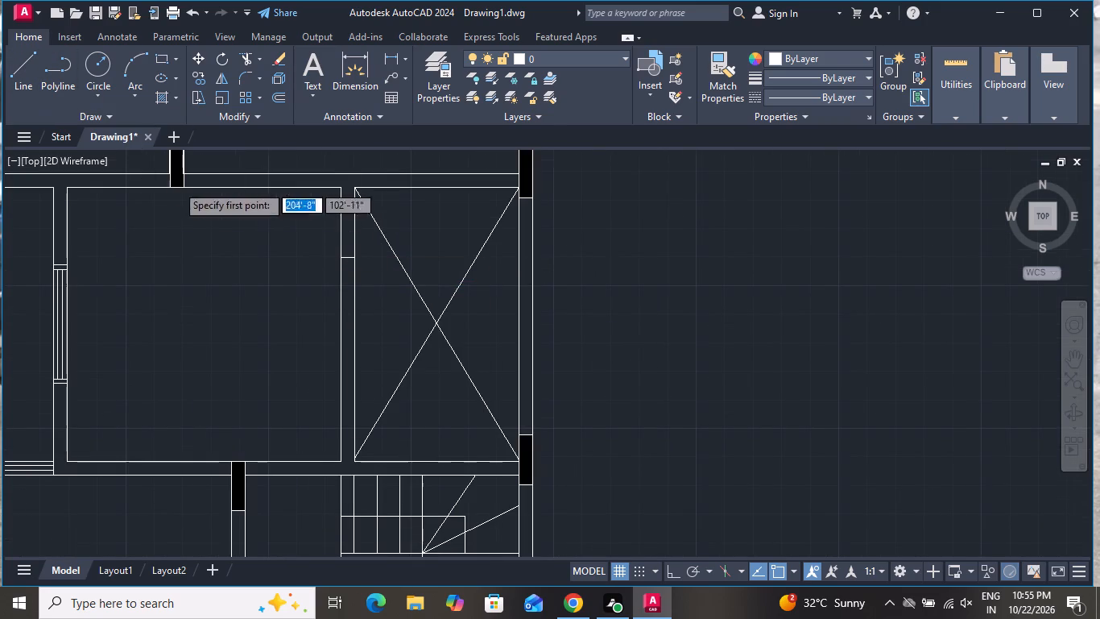
pyautogui.scroll(1, 289, 311)
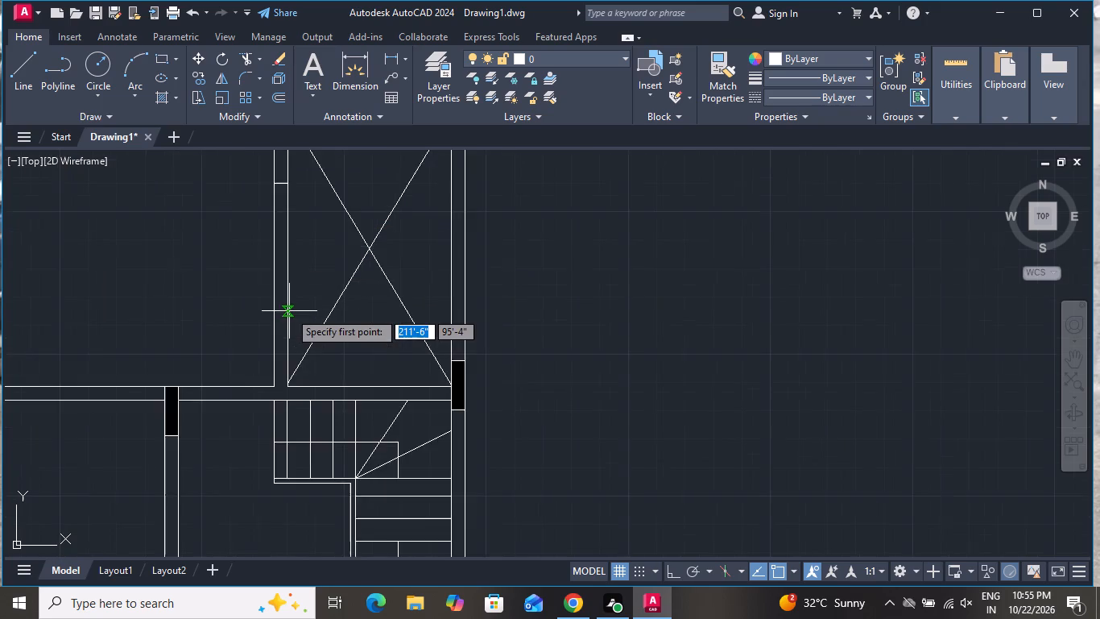
pyautogui.scroll(1, 289, 311)
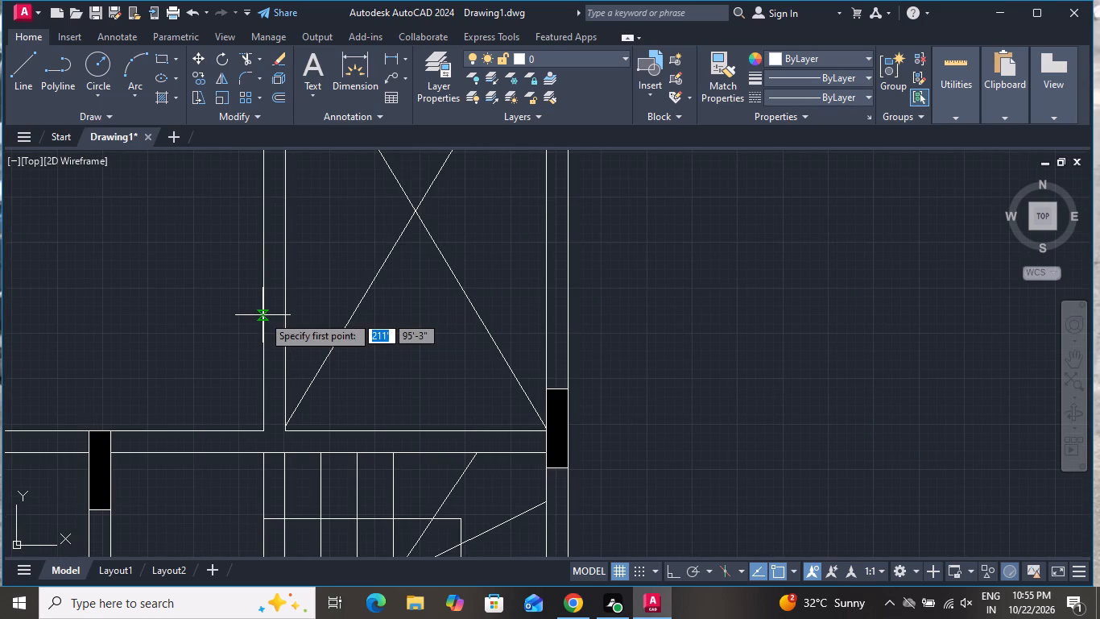
pyautogui.click(263, 314)
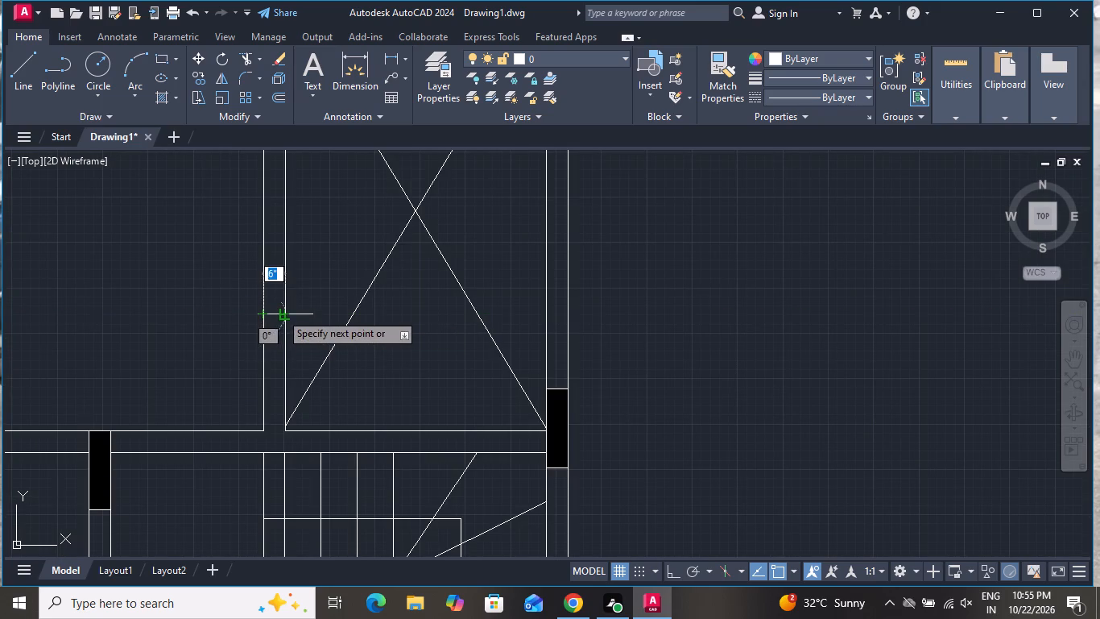
pyautogui.click(280, 312)
pyautogui.rightClick(280, 313)
pyautogui.click(296, 335)
# Draw a short horizontal line across the wall between the two upper rooms, a little above the column at its lower end.
pyautogui.scroll(-3, 311, 378)
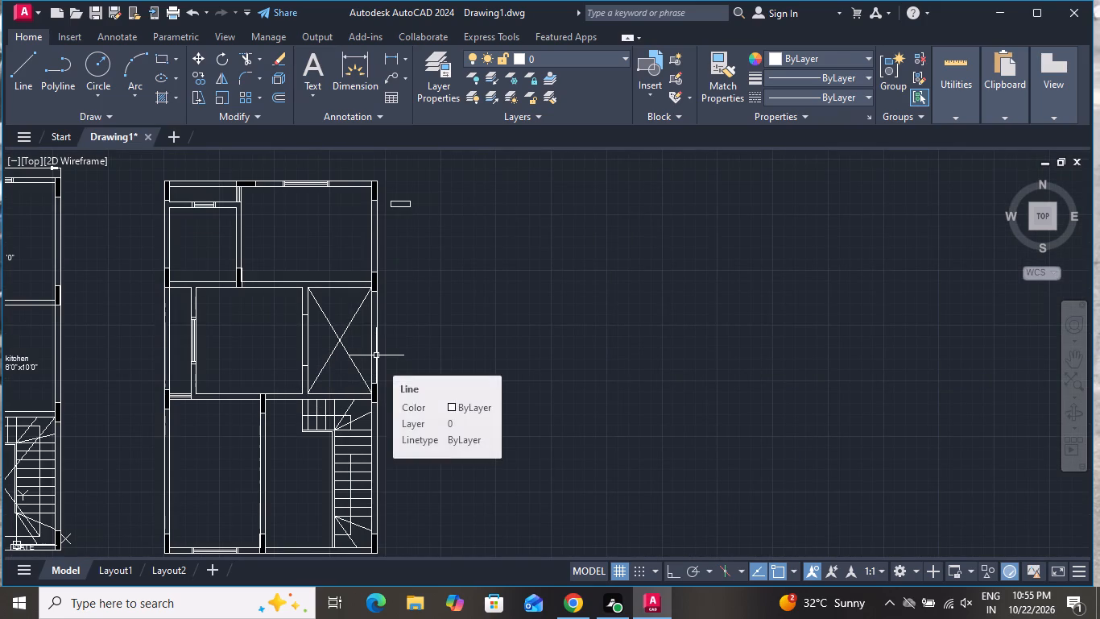
pyautogui.scroll(-1, 389, 380)
pyautogui.scroll(2, 291, 245)
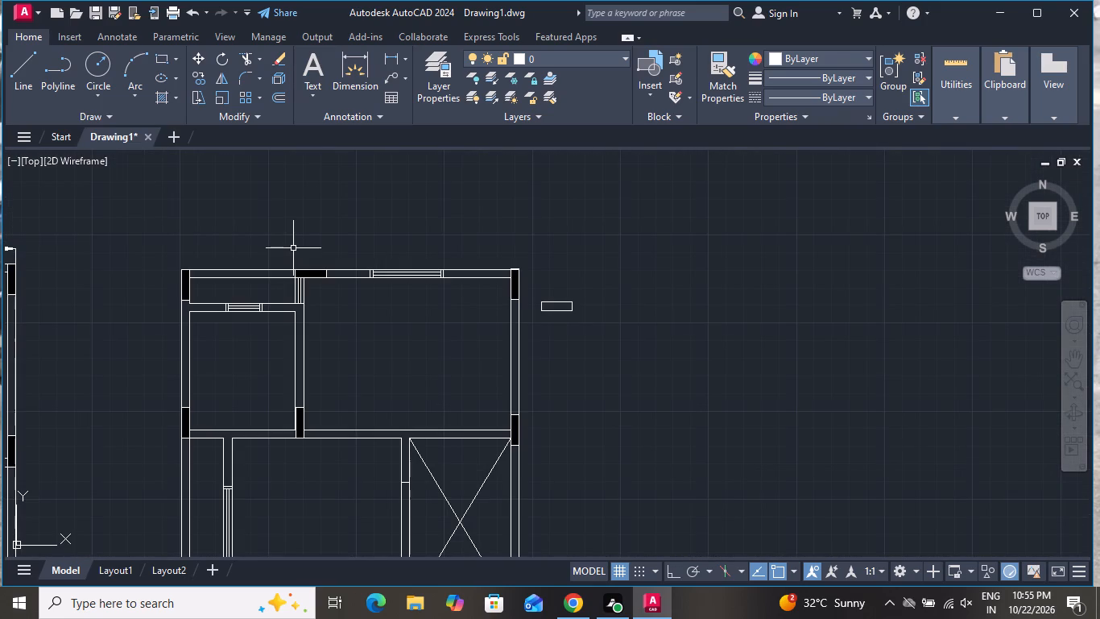
pyautogui.click(23, 77)
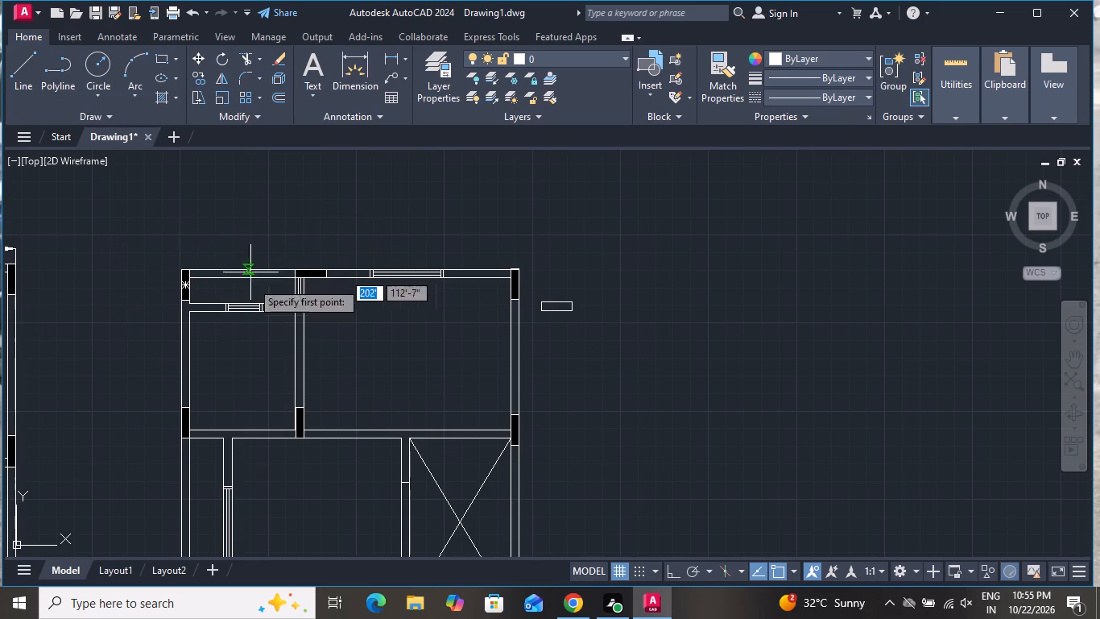
pyautogui.scroll(2, 267, 344)
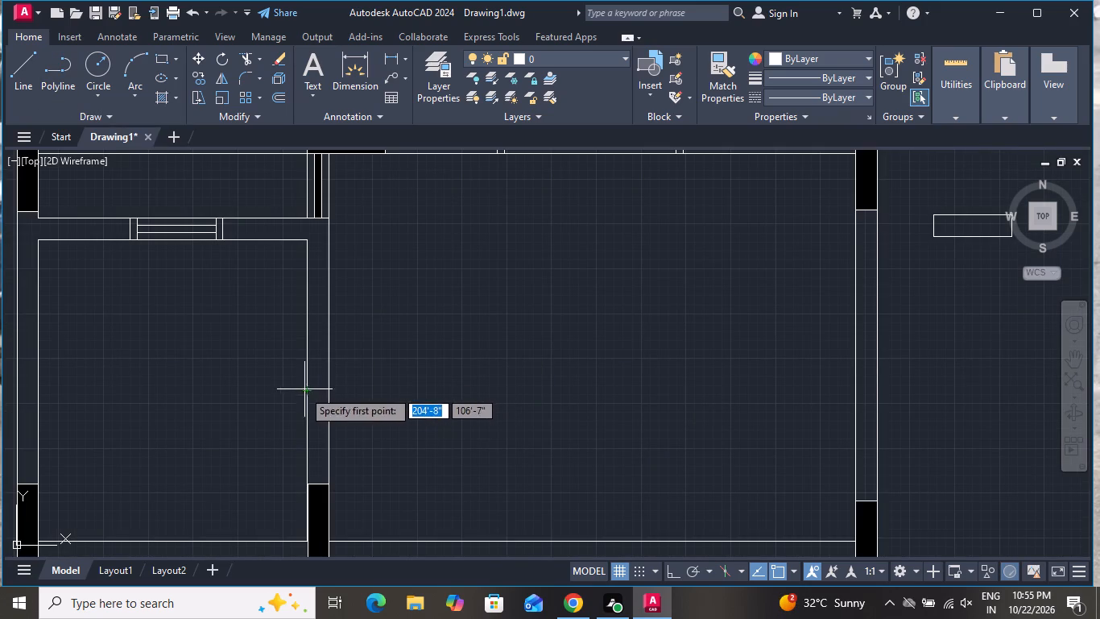
pyautogui.click(303, 390)
pyautogui.click(329, 389)
pyautogui.rightClick(331, 391)
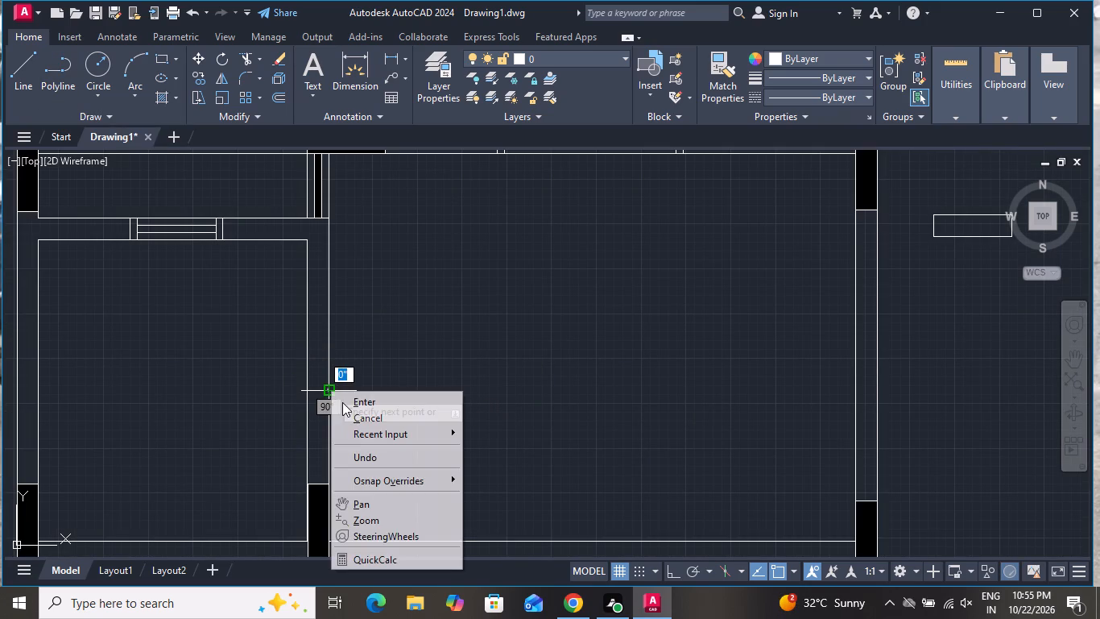
pyautogui.click(351, 414)
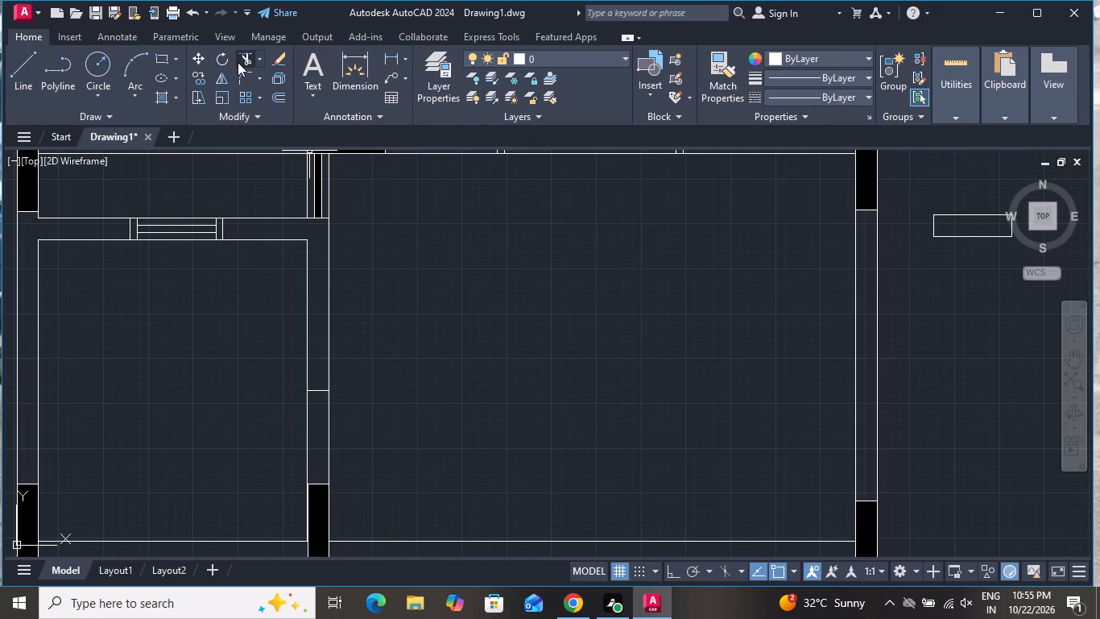
# Trim the right face of the wall between the two upper rooms, between the short cross line and the column below.
pyautogui.click(243, 62)
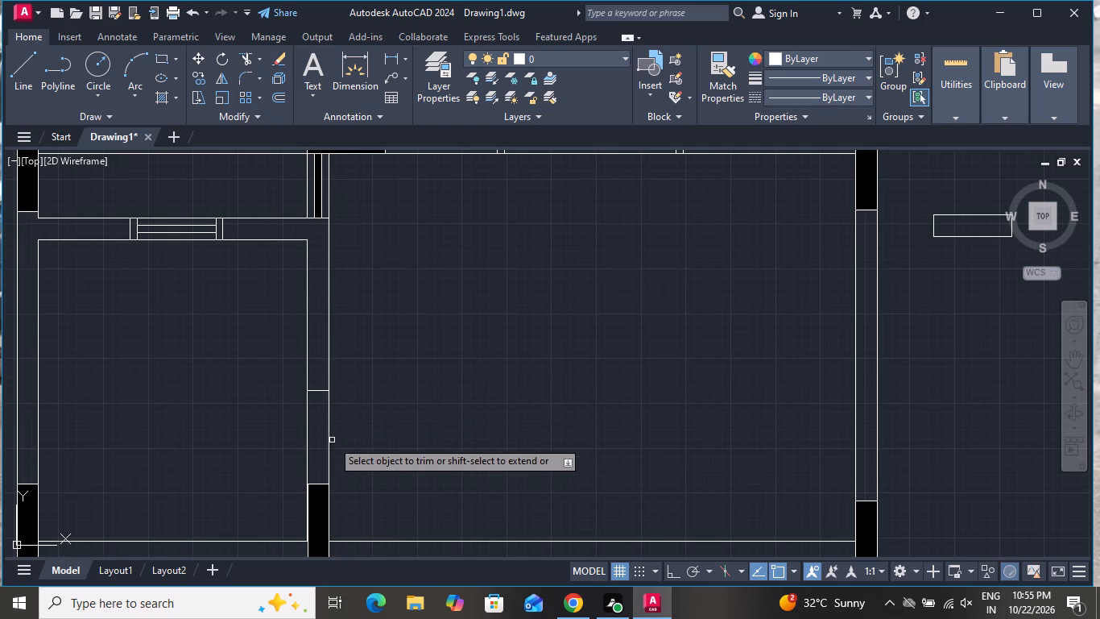
pyautogui.click(330, 443)
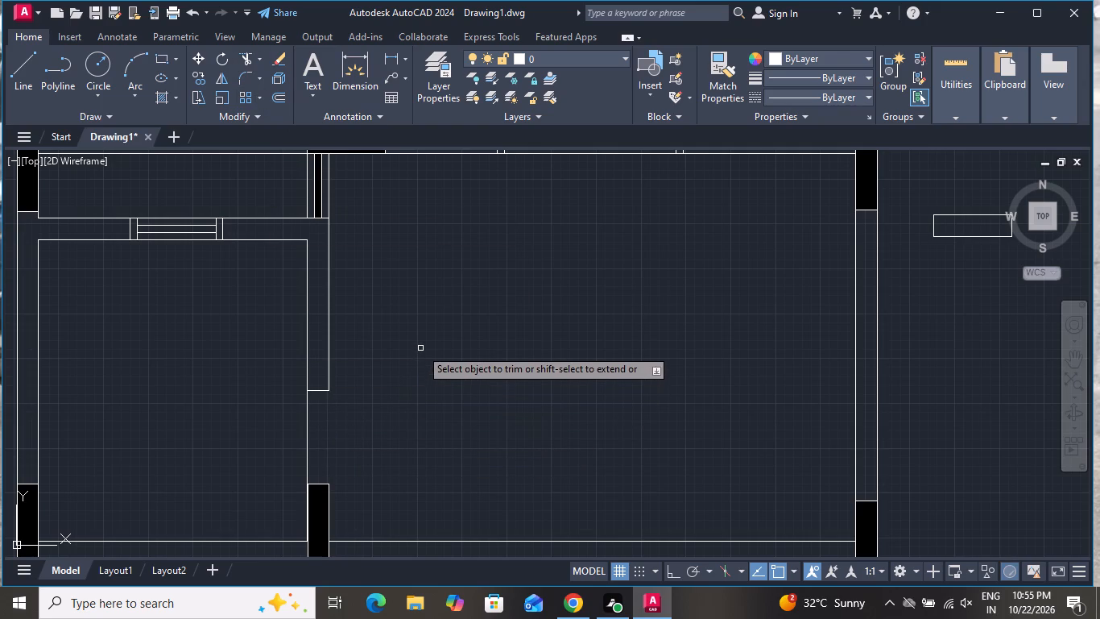
pyautogui.rightClick(423, 339)
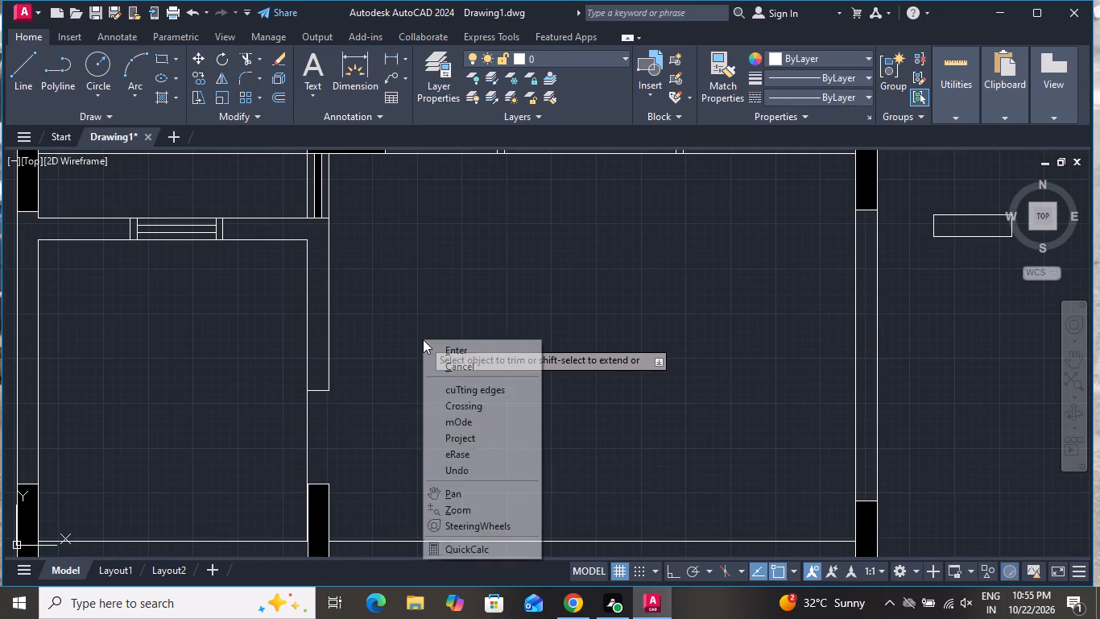
pyautogui.click(468, 364)
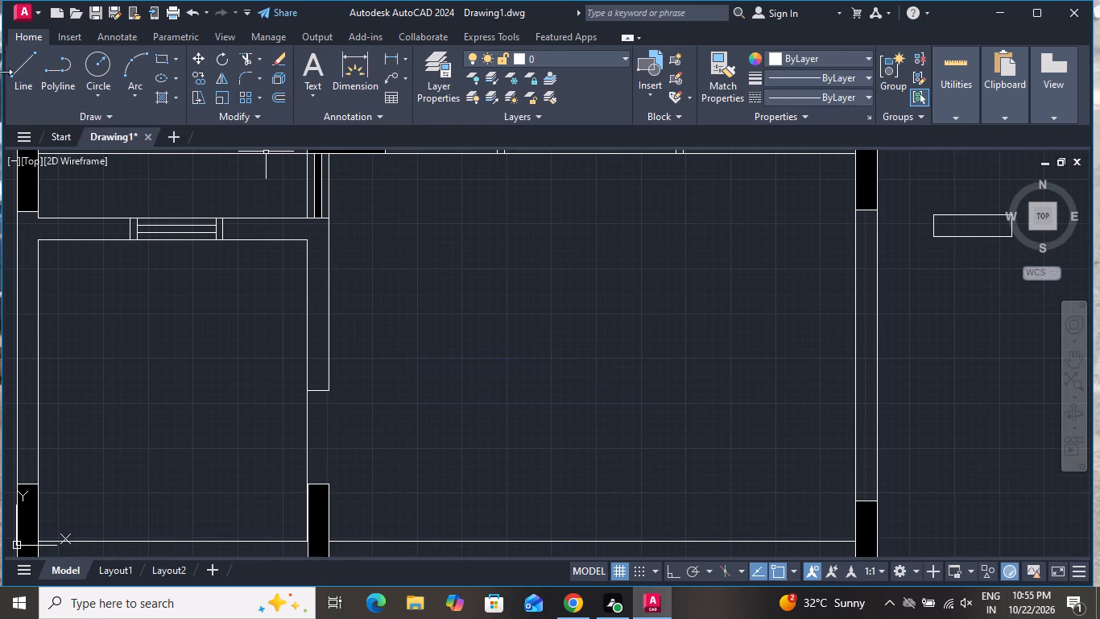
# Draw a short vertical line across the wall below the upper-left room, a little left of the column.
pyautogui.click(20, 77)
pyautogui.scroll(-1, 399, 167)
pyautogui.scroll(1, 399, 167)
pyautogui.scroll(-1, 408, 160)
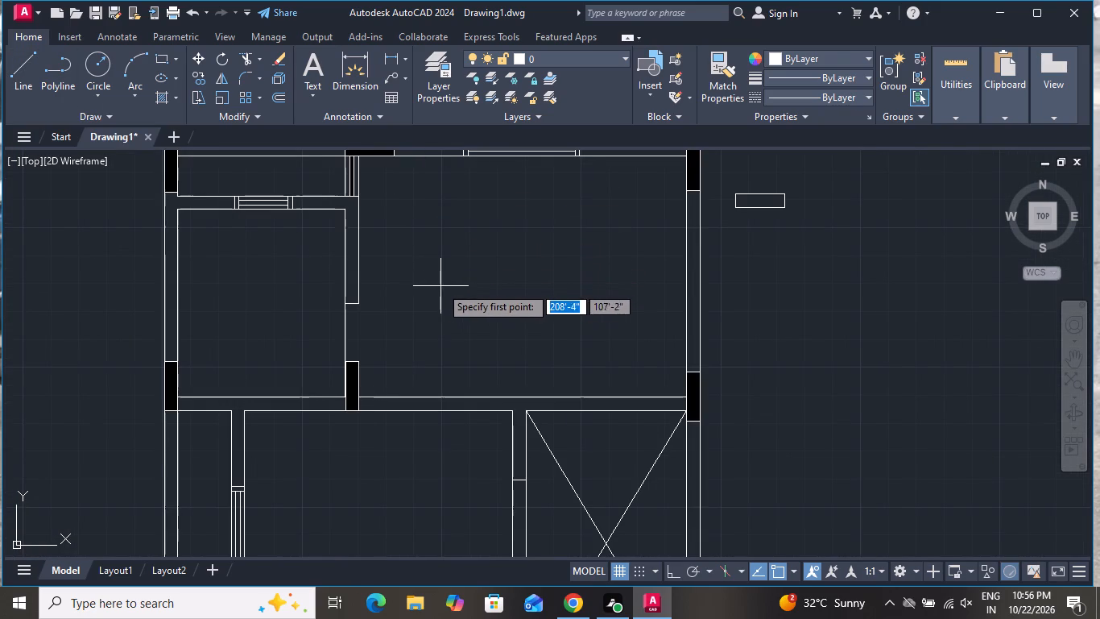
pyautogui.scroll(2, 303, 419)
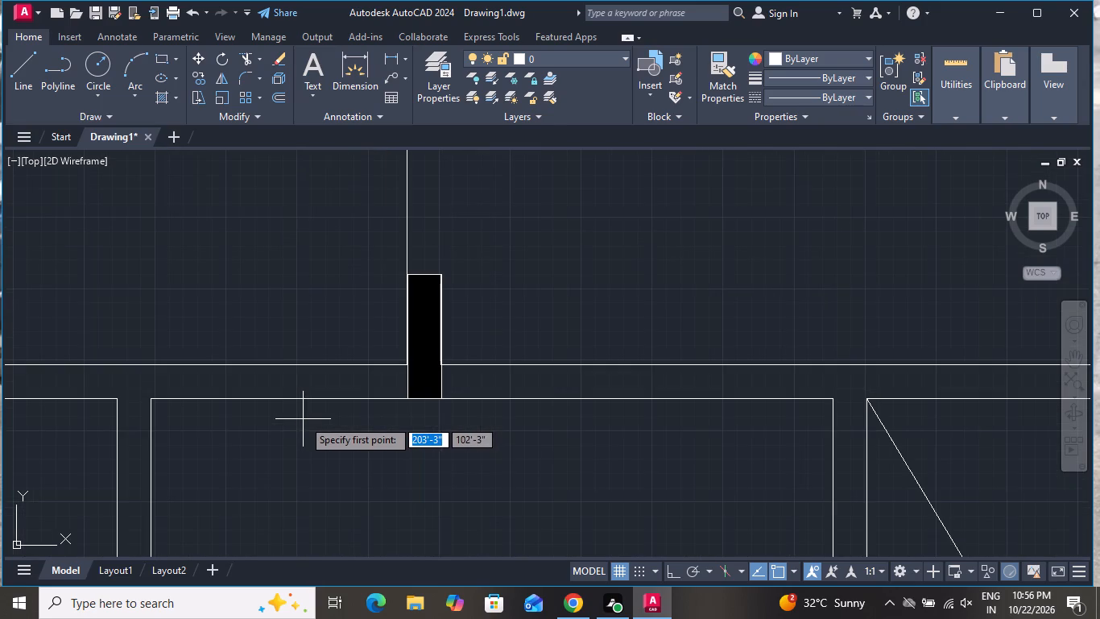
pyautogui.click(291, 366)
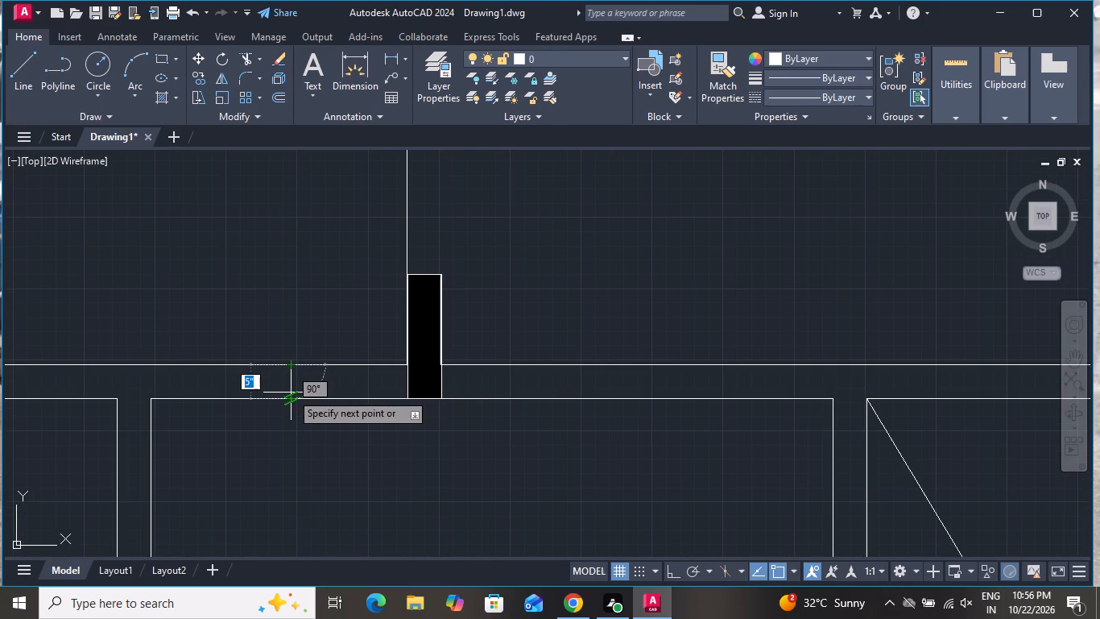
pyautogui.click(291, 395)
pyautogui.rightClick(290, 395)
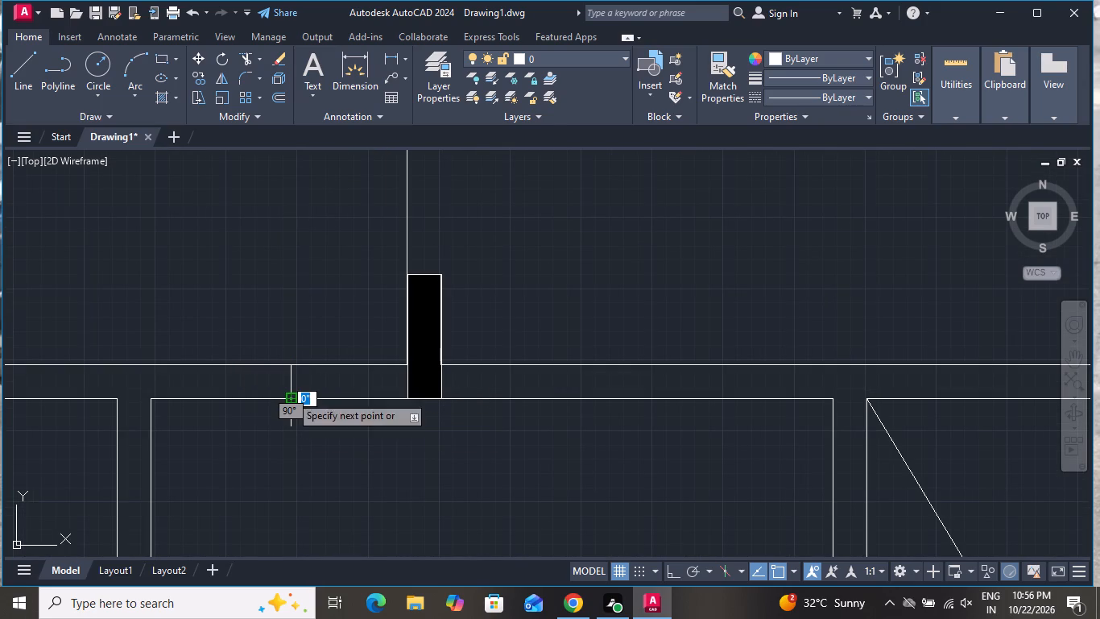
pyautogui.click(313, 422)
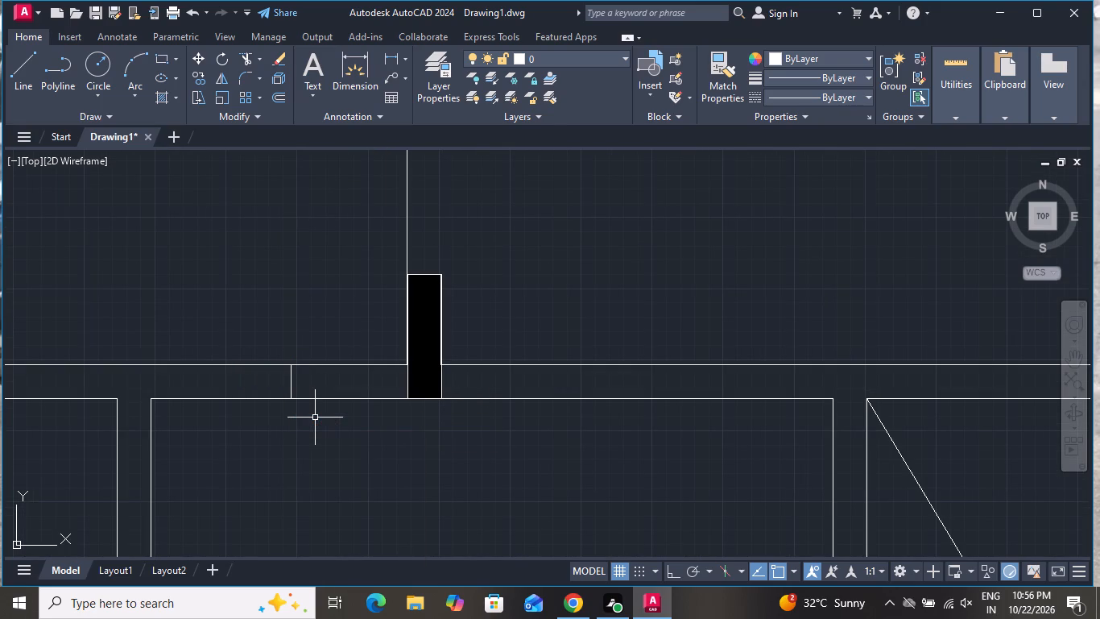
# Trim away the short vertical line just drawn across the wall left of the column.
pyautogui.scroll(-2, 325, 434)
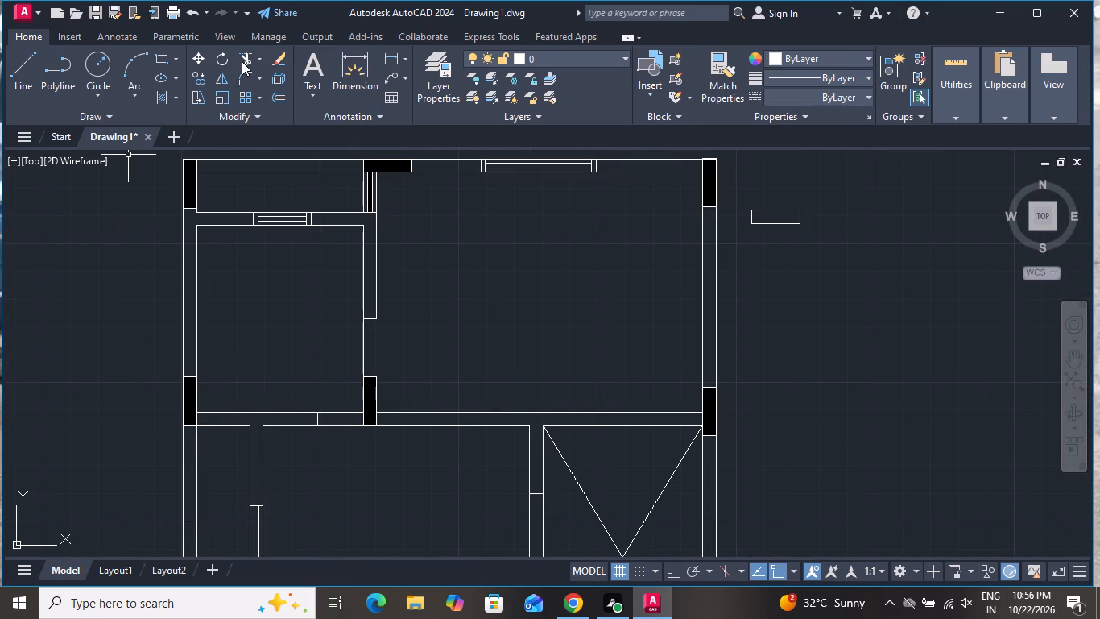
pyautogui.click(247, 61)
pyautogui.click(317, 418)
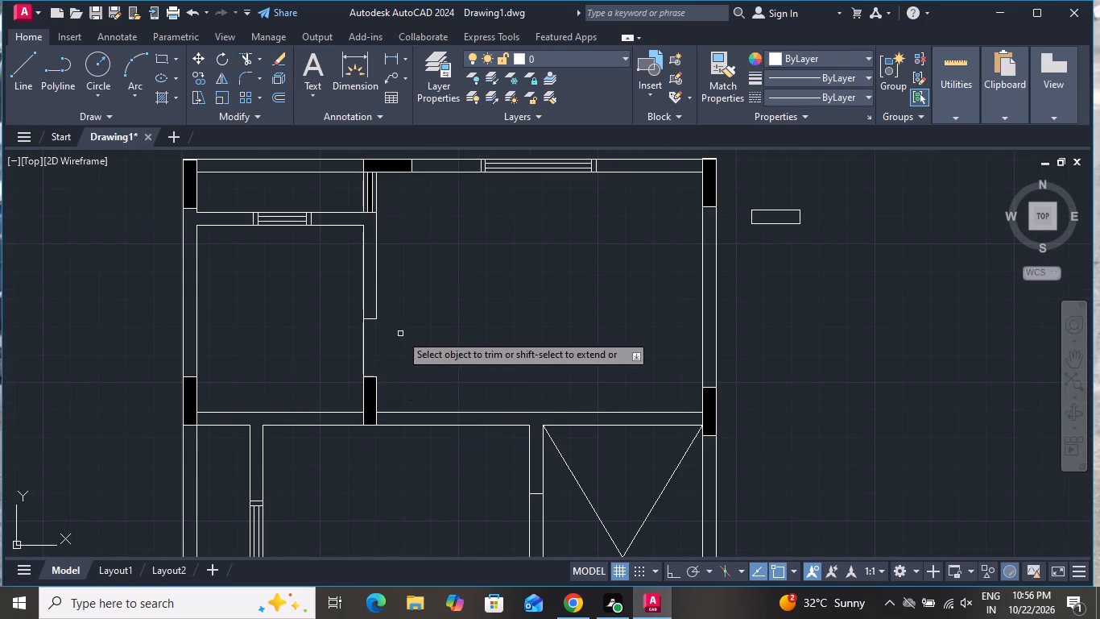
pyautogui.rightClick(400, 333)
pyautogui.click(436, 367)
# Draw a vertical line about 6" long across the wall below the large upper room, just right of the column.
pyautogui.click(28, 73)
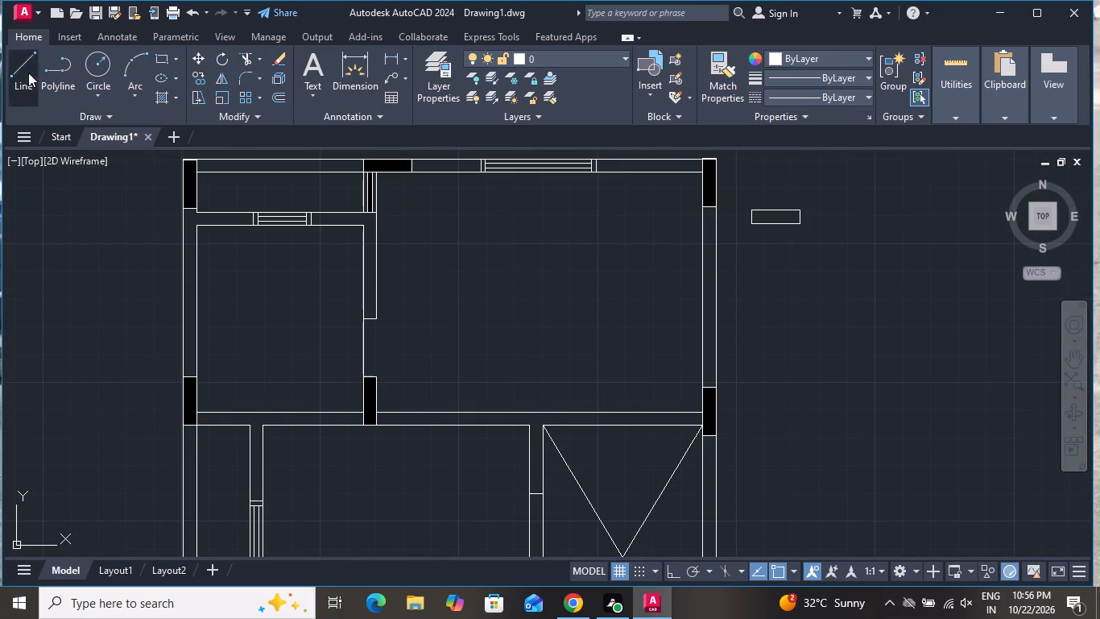
pyautogui.scroll(2, 382, 437)
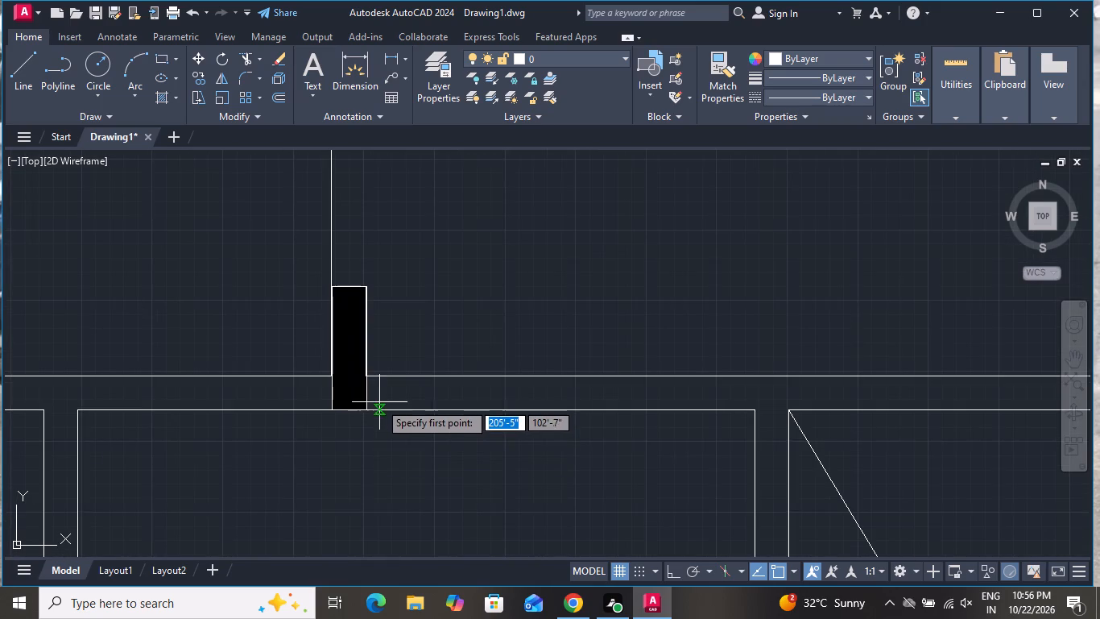
pyautogui.click(395, 375)
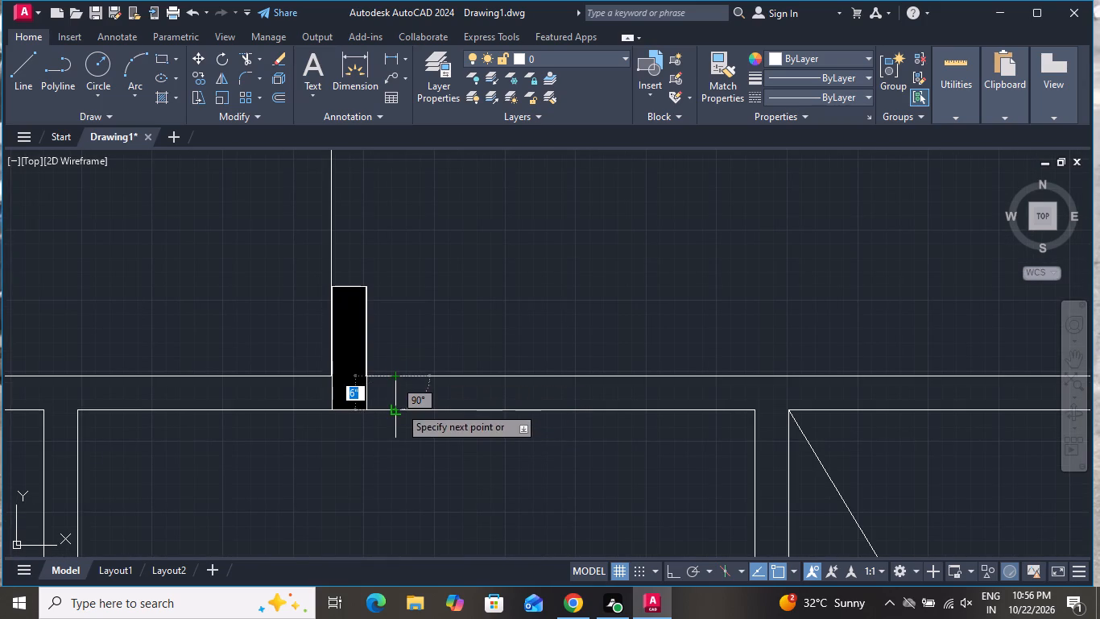
pyautogui.click(399, 406)
pyautogui.rightClick(400, 408)
pyautogui.click(441, 434)
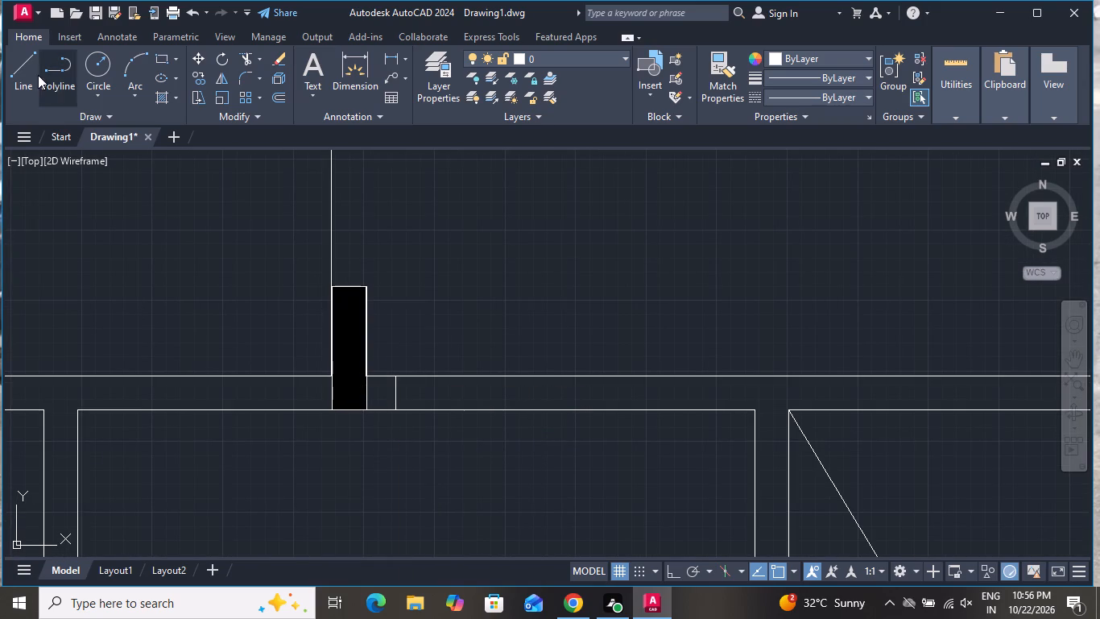
# Draw a second vertical line across the same wall, farther right, above the right part of the middle room.
pyautogui.click(38, 74)
pyautogui.scroll(-1, 564, 376)
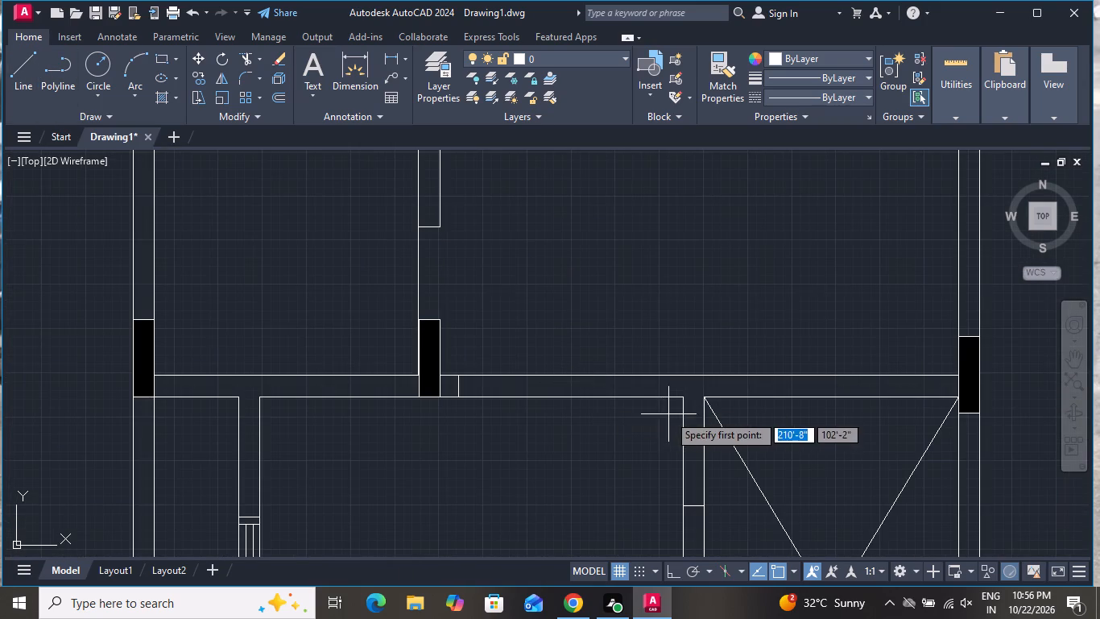
pyautogui.click(614, 397)
pyautogui.click(614, 372)
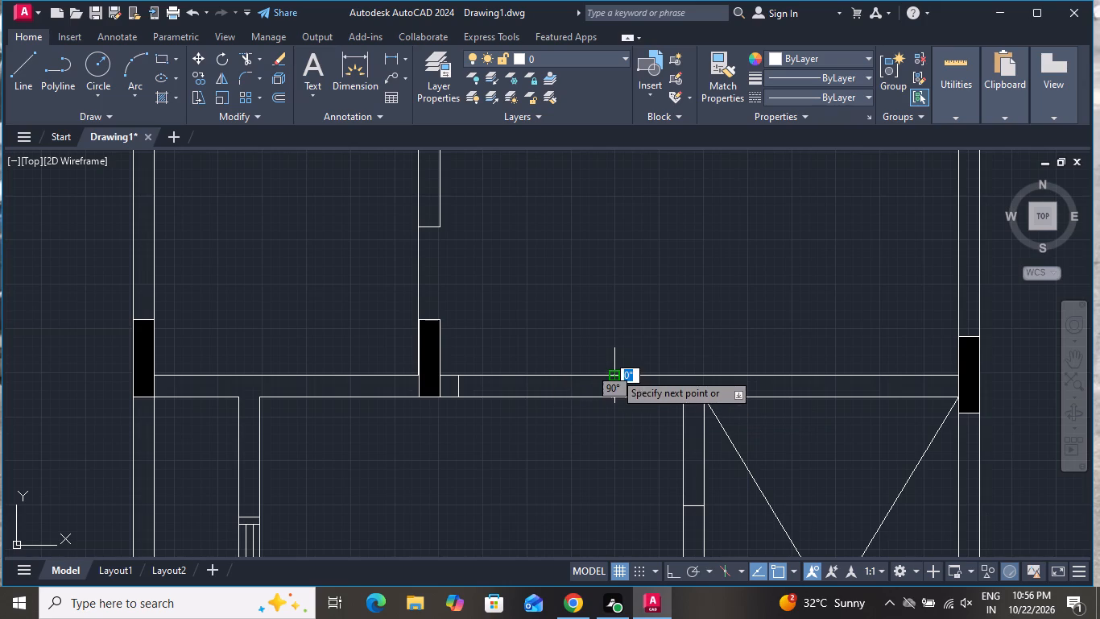
pyautogui.rightClick(614, 372)
pyautogui.click(659, 393)
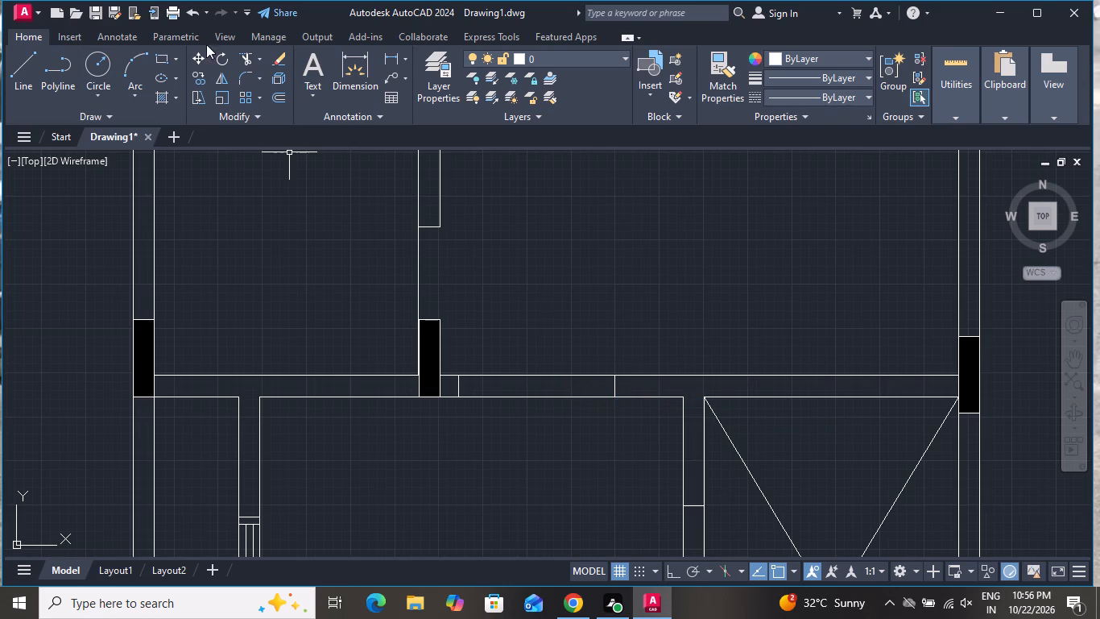
# Trim the wall's upper face between the two vertical lines below the large upper room.
pyautogui.click(249, 64)
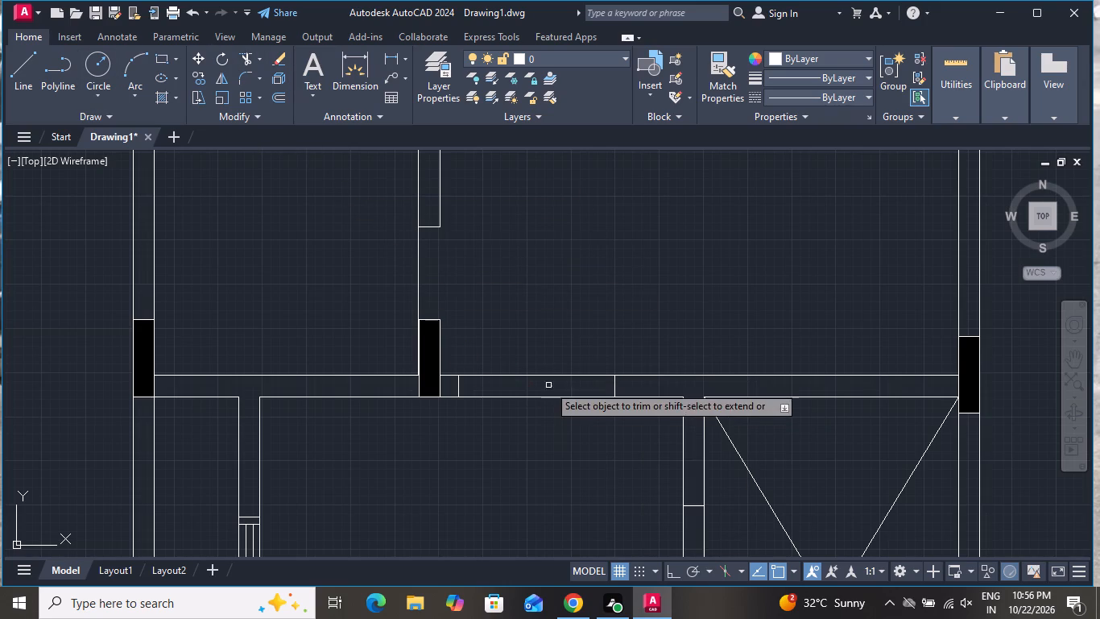
pyautogui.click(547, 376)
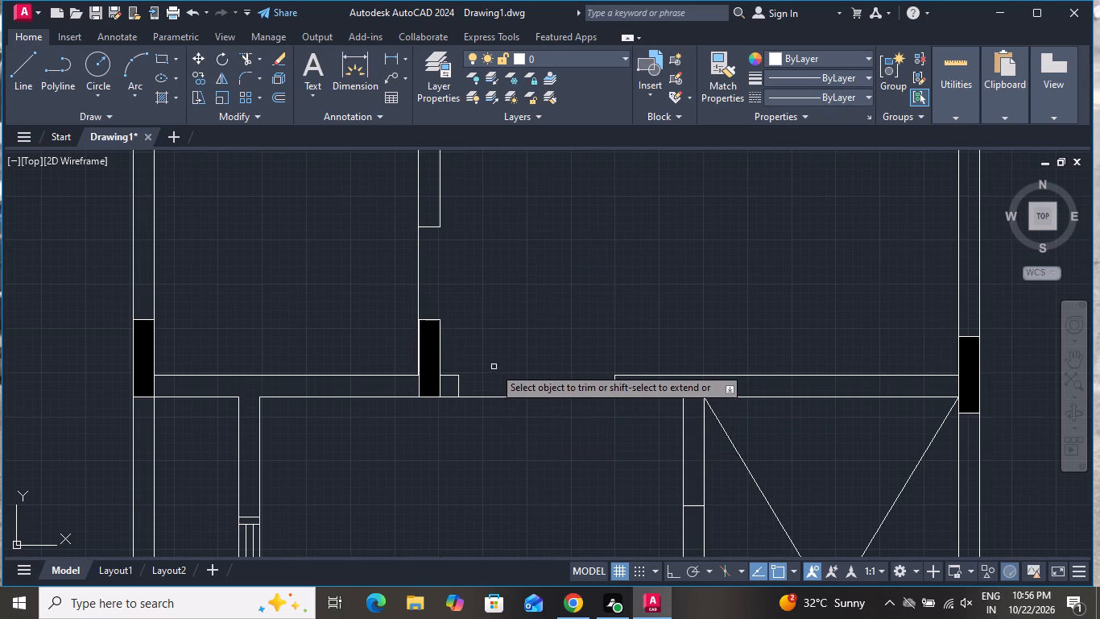
pyautogui.scroll(-1, 494, 367)
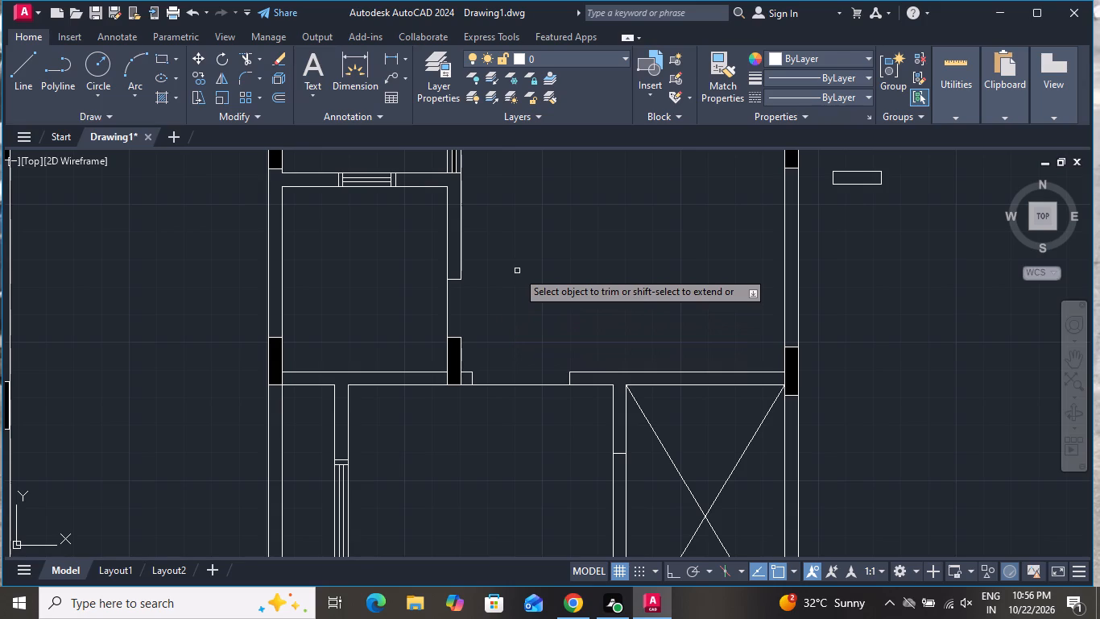
pyautogui.rightClick(517, 271)
pyautogui.click(576, 296)
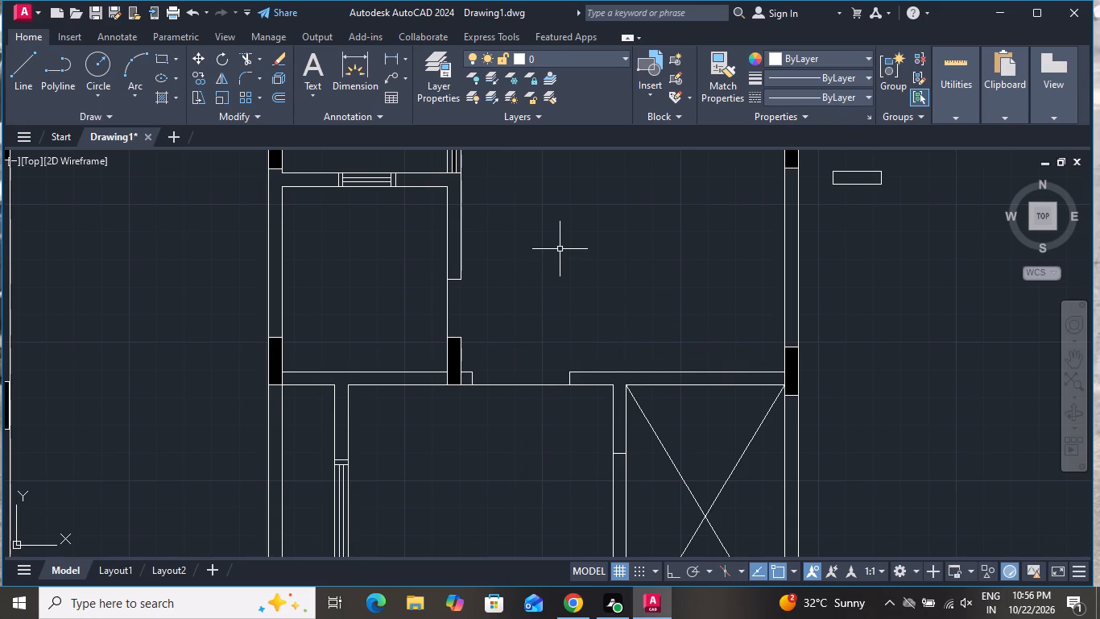
# Draw a short vertical line across the wall between the middle room and the lower-left room, left of the column.
pyautogui.scroll(-2, 560, 249)
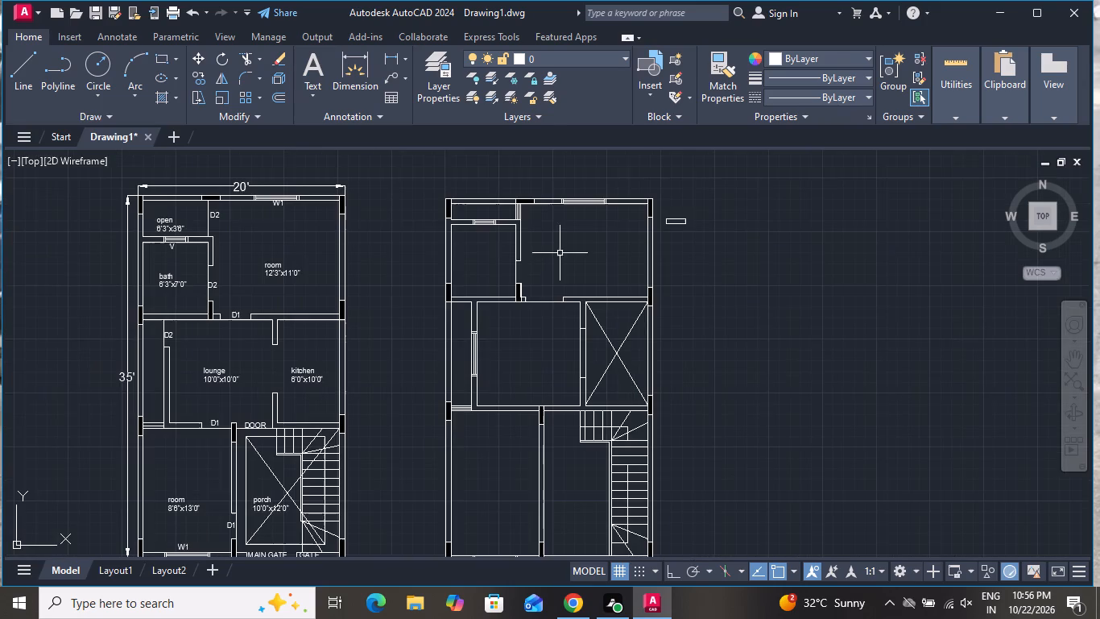
pyautogui.click(26, 73)
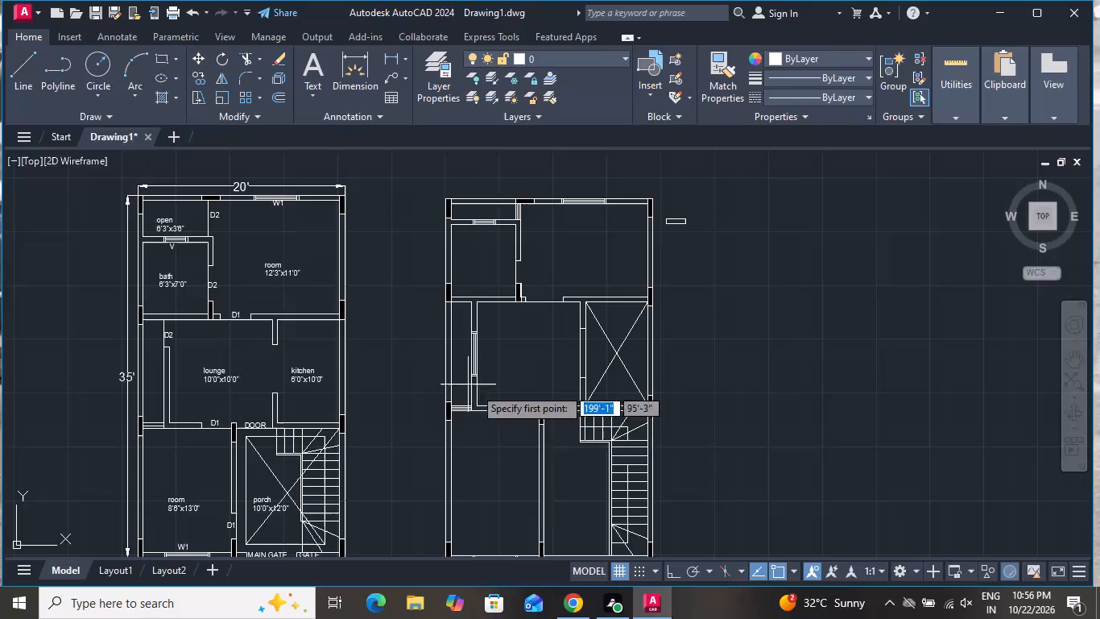
pyautogui.scroll(2, 506, 413)
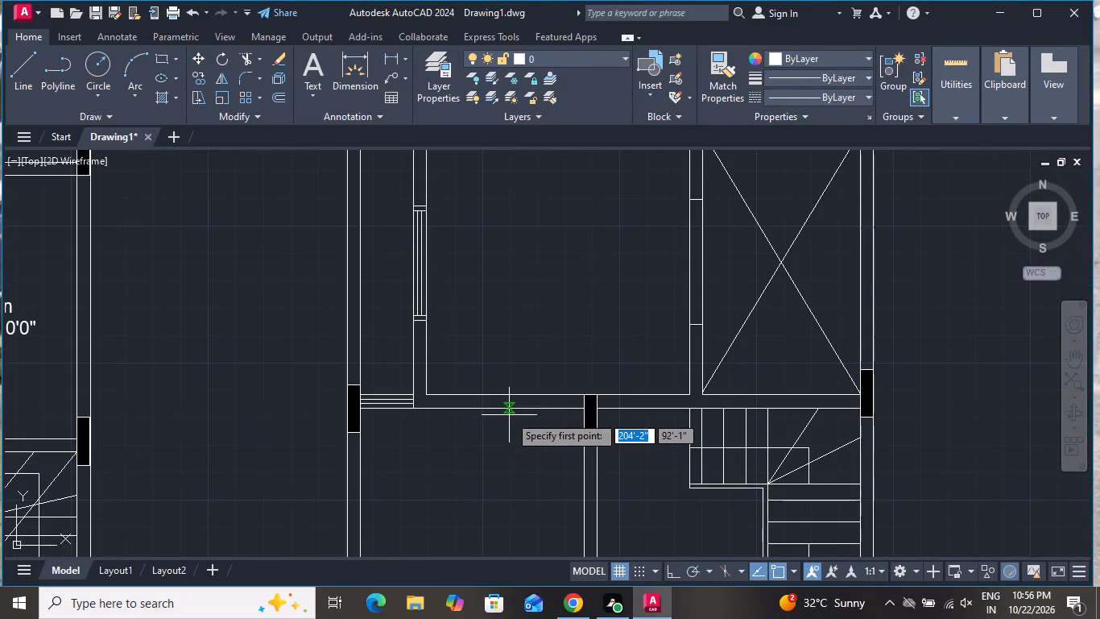
pyautogui.click(512, 395)
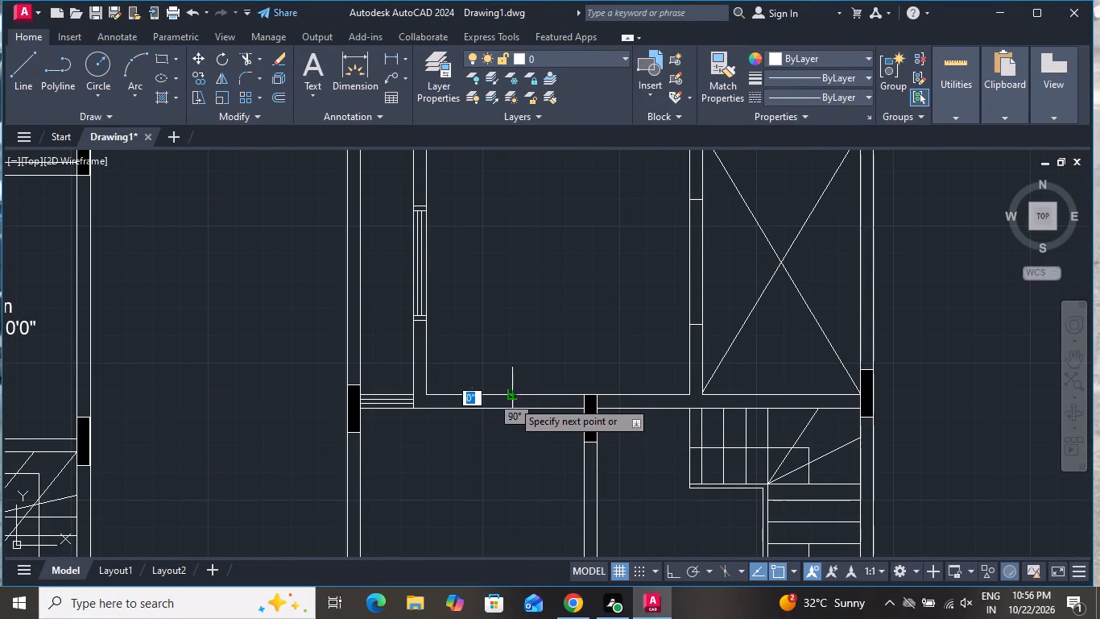
pyautogui.click(515, 410)
pyautogui.rightClick(515, 410)
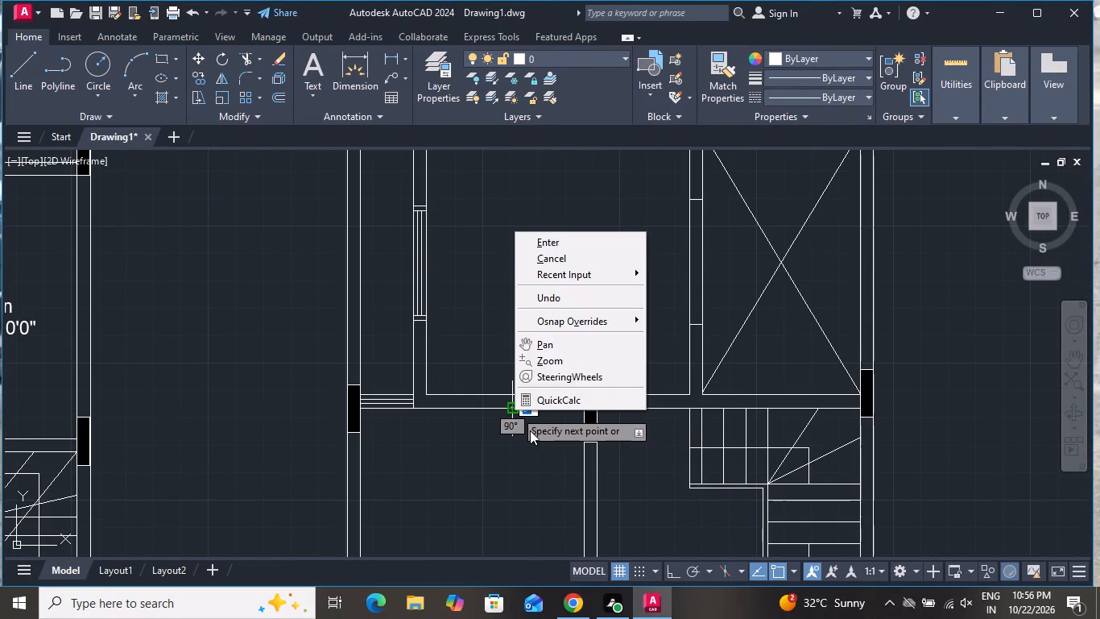
pyautogui.click(560, 264)
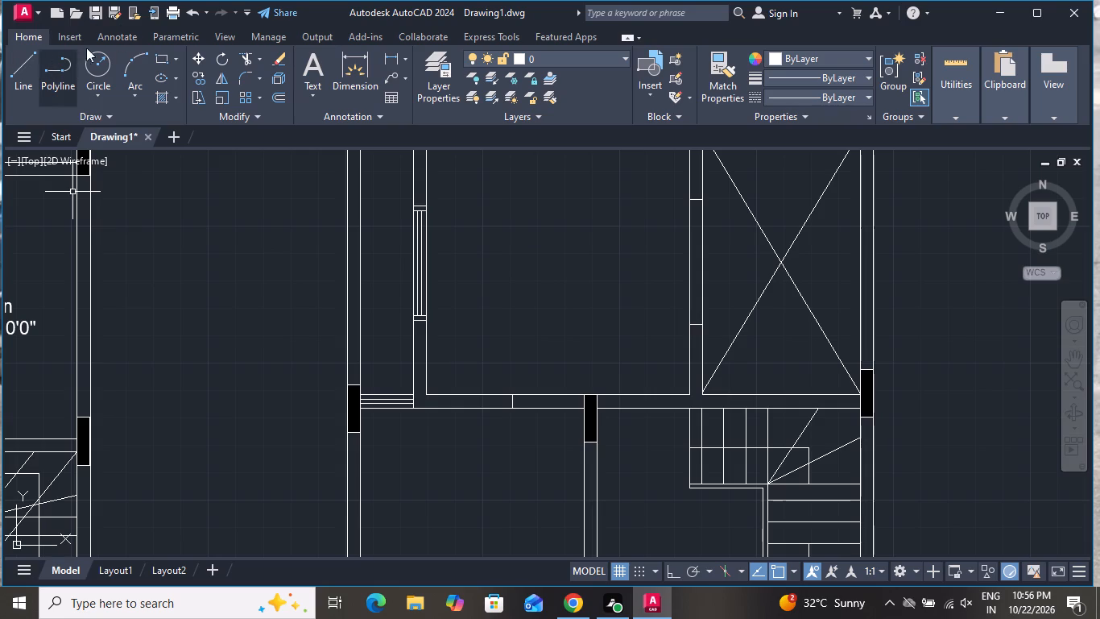
# Trim the upper face of the middle room's bottom wall between the short vertical line and the column.
pyautogui.click(243, 53)
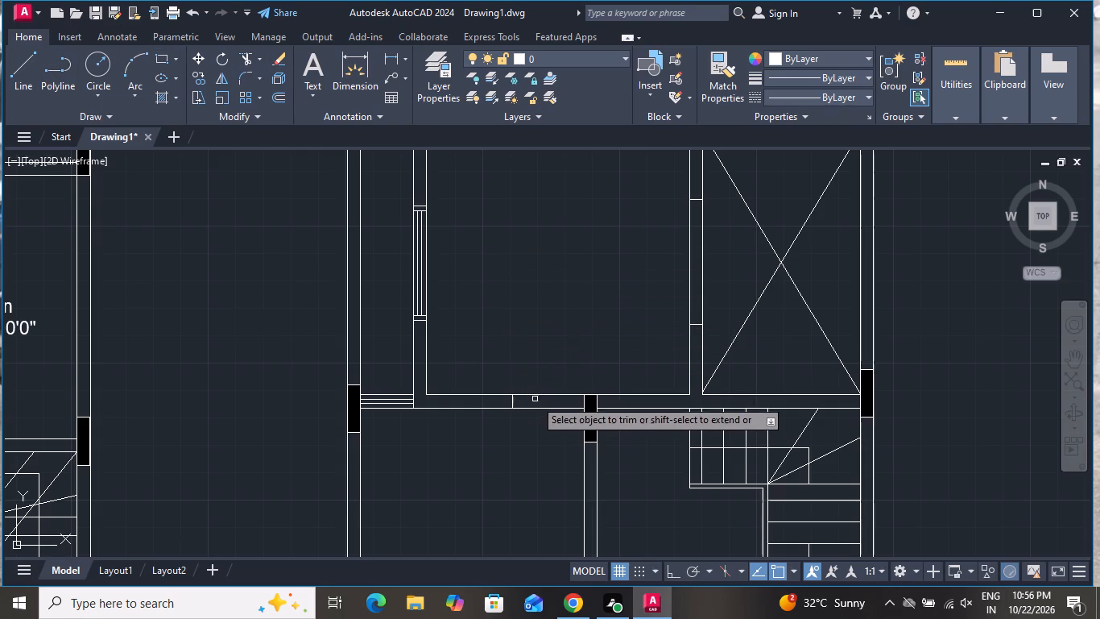
pyautogui.click(539, 392)
pyautogui.click(546, 395)
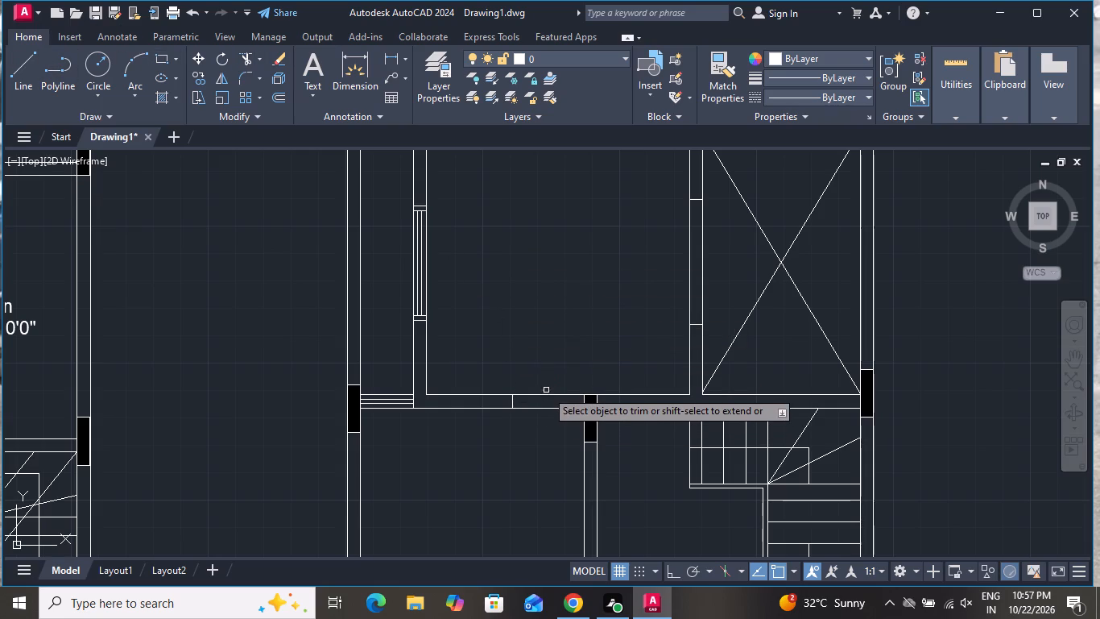
pyautogui.click(549, 394)
pyautogui.rightClick(544, 337)
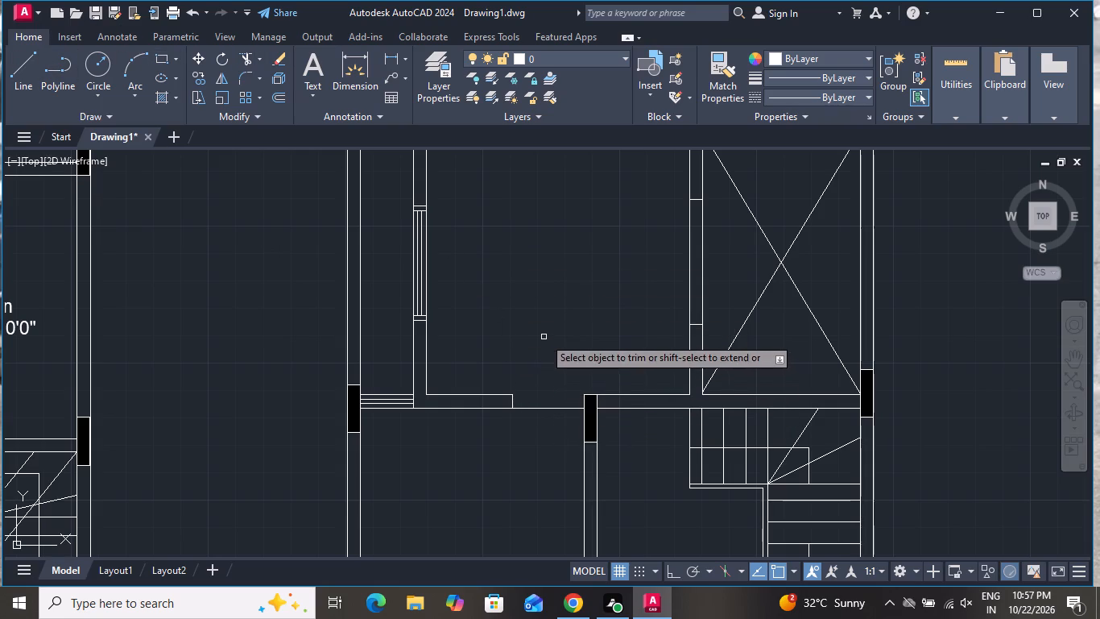
pyautogui.click(576, 367)
# Draw a short vertical line across the middle room's bottom wall, in line with the left face of the partition beside the crossed room.
pyautogui.click(27, 64)
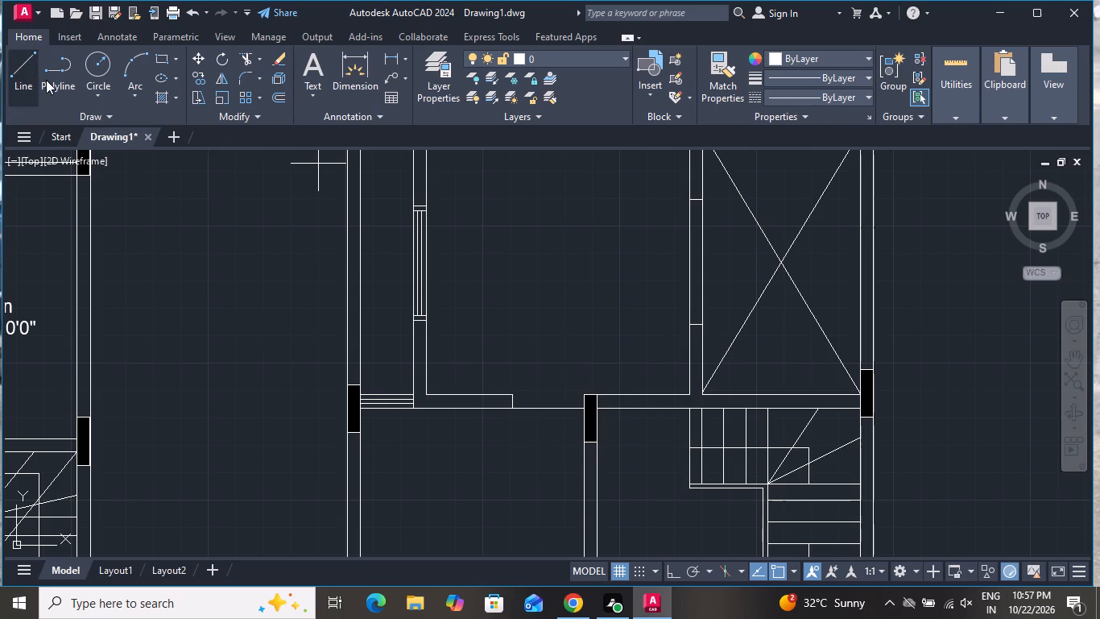
pyautogui.scroll(1, 728, 405)
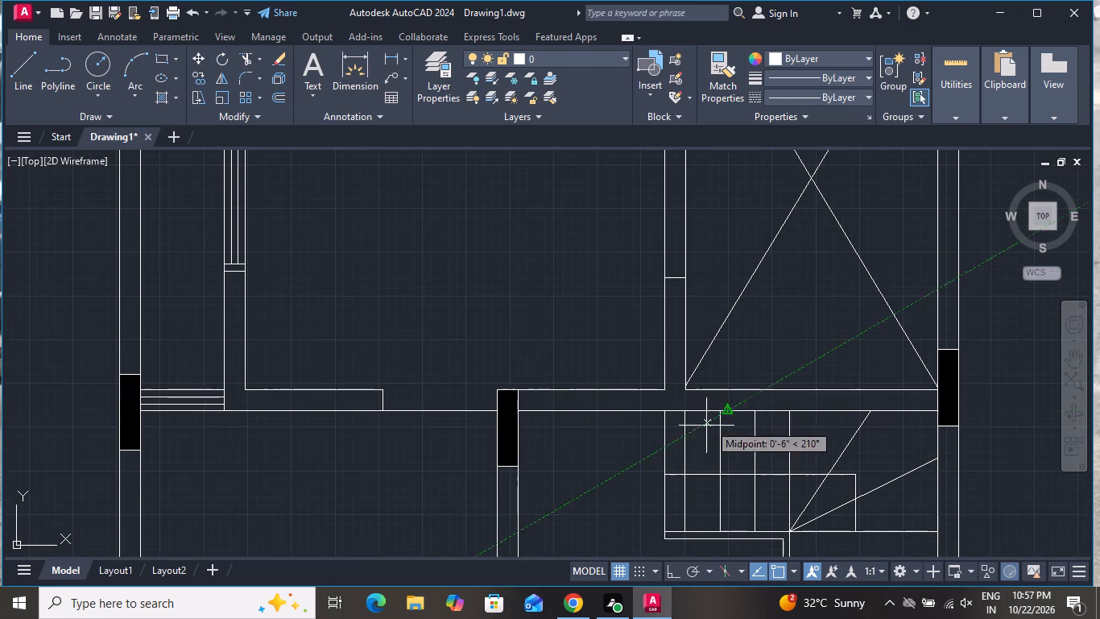
pyautogui.click(664, 384)
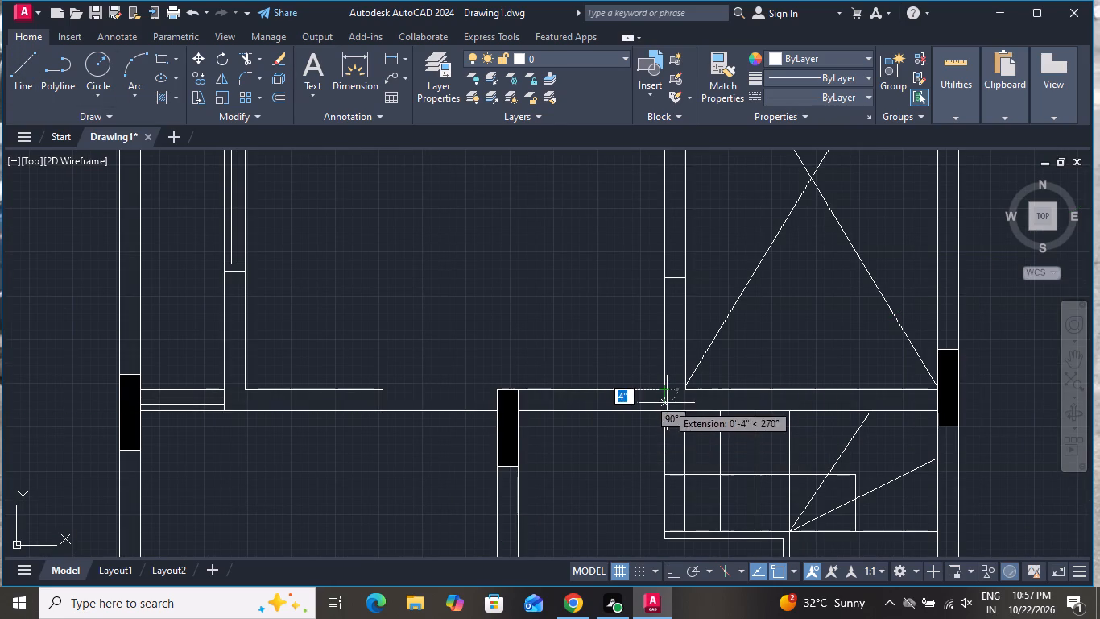
pyautogui.click(666, 417)
pyautogui.rightClick(666, 417)
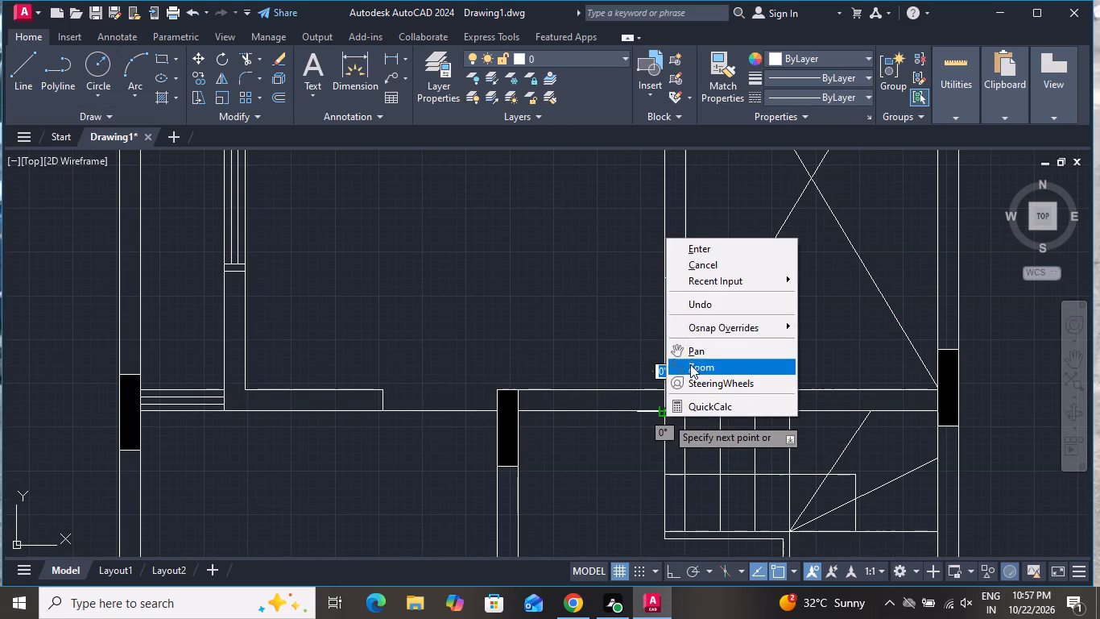
pyautogui.click(700, 265)
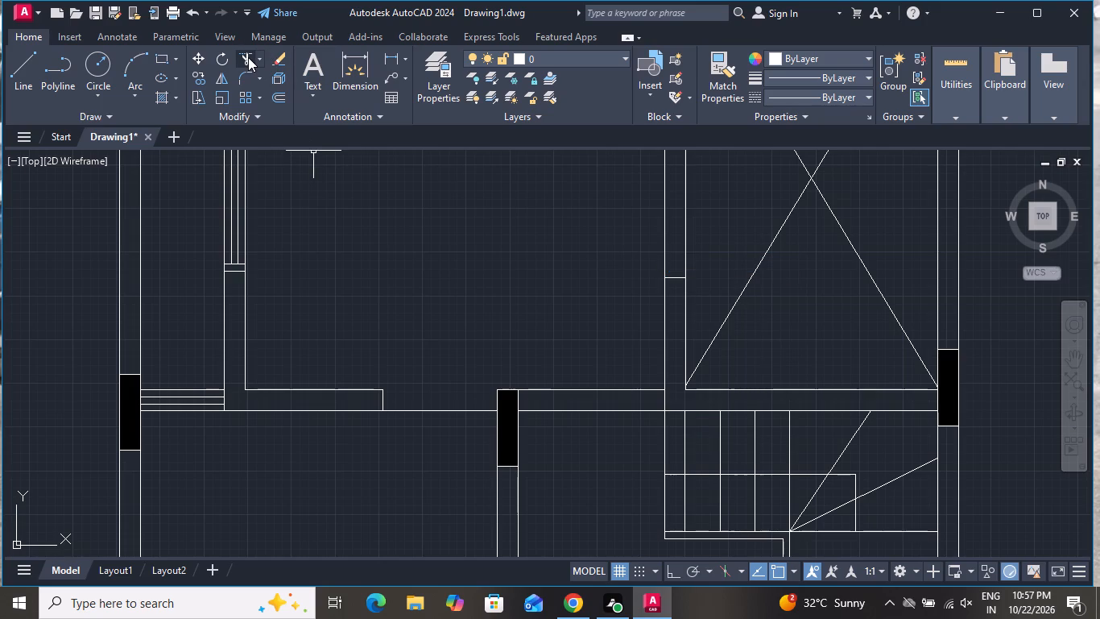
# Trim the upper face of the middle room's bottom wall between the column and the partition beside the crossed room.
pyautogui.click(248, 57)
pyautogui.click(576, 384)
pyautogui.click(576, 401)
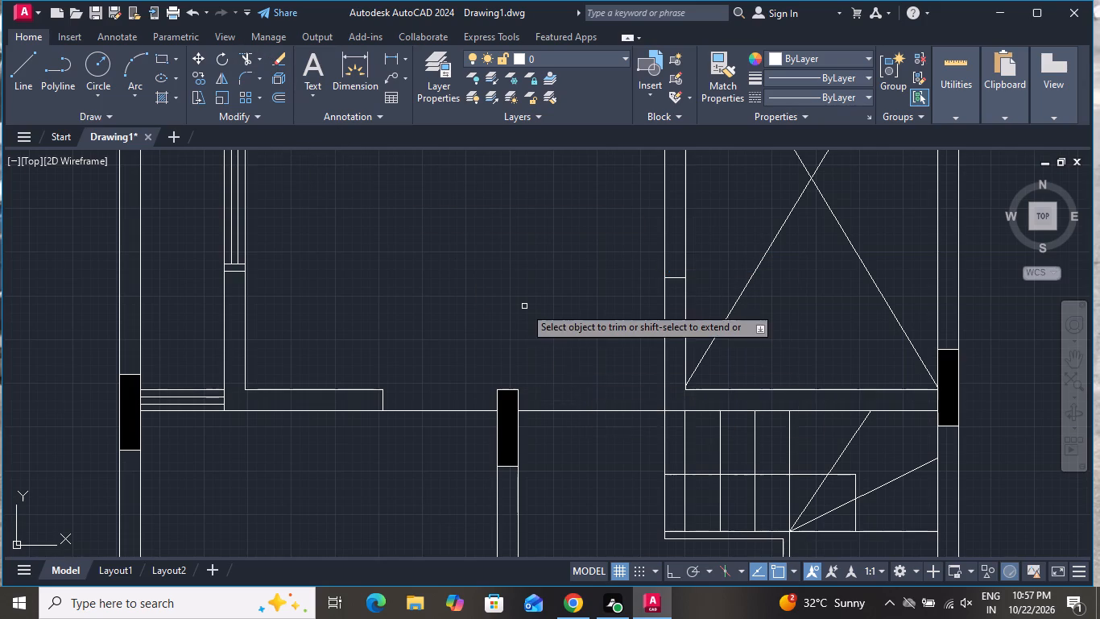
pyautogui.scroll(-3, 524, 305)
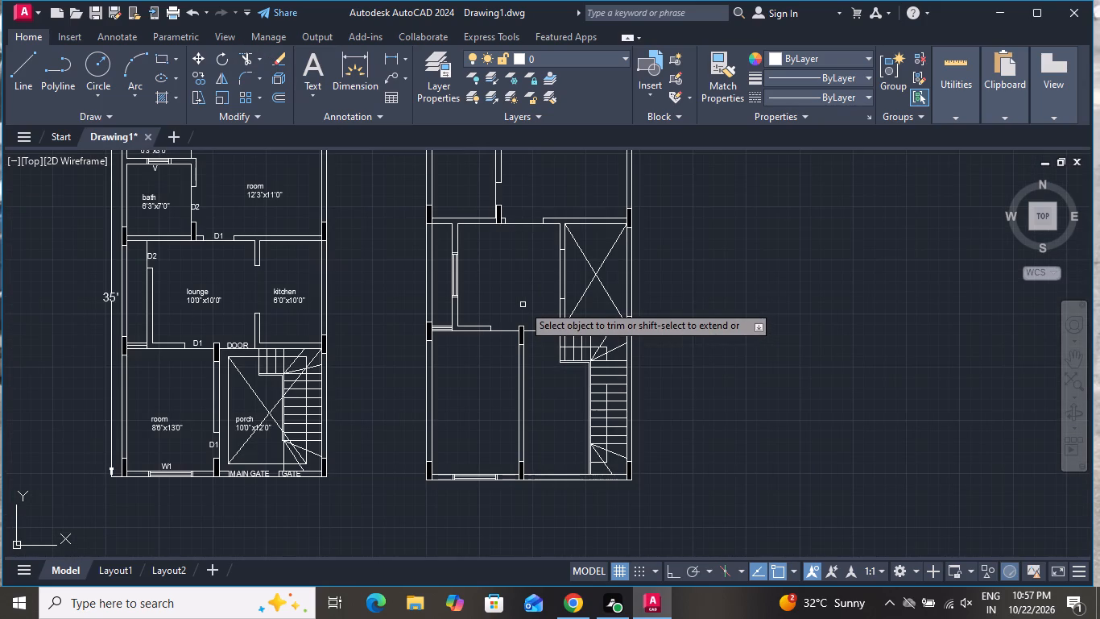
pyautogui.rightClick(453, 380)
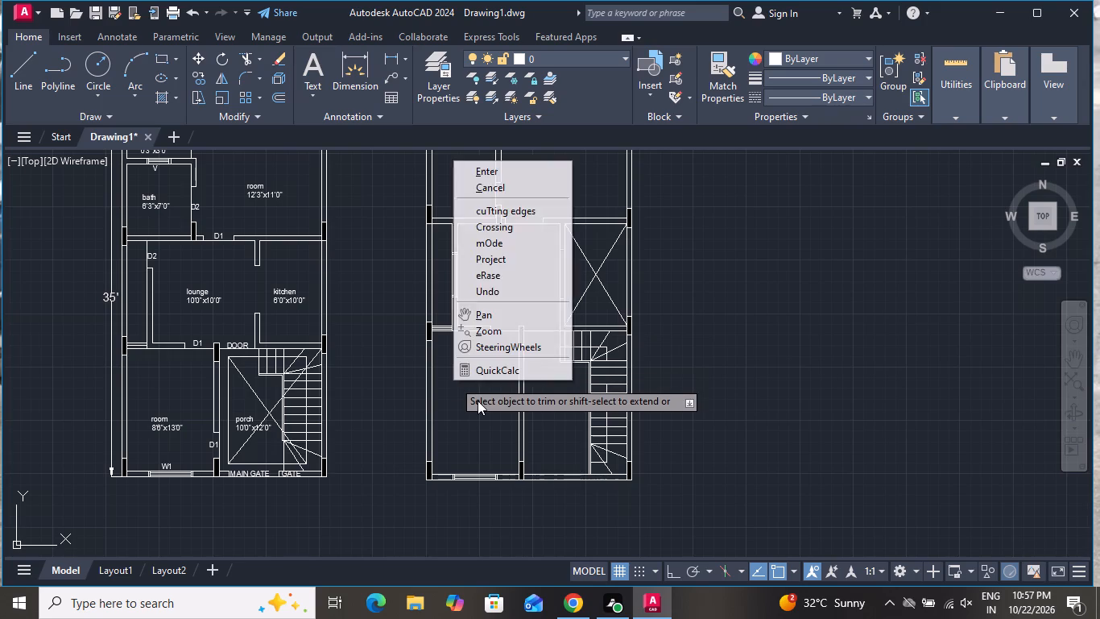
pyautogui.click(482, 191)
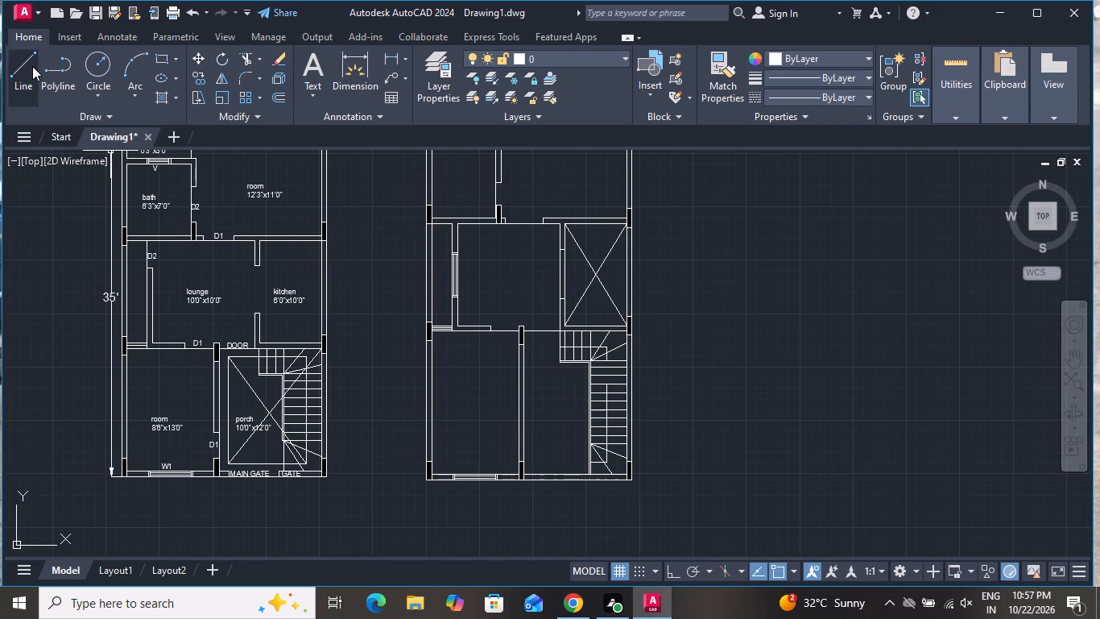
# Draw a short horizontal line across the wall between the lower-left room and the porch, above its bottom column.
pyautogui.click(32, 66)
pyautogui.scroll(1, 507, 497)
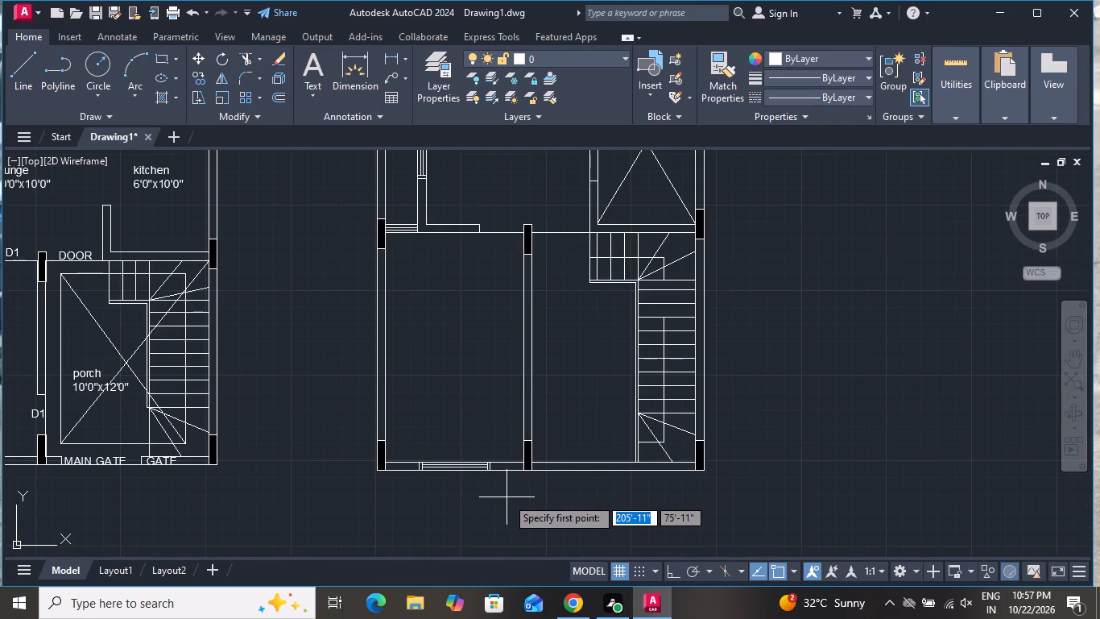
pyautogui.click(524, 375)
pyautogui.click(532, 375)
pyautogui.rightClick(532, 375)
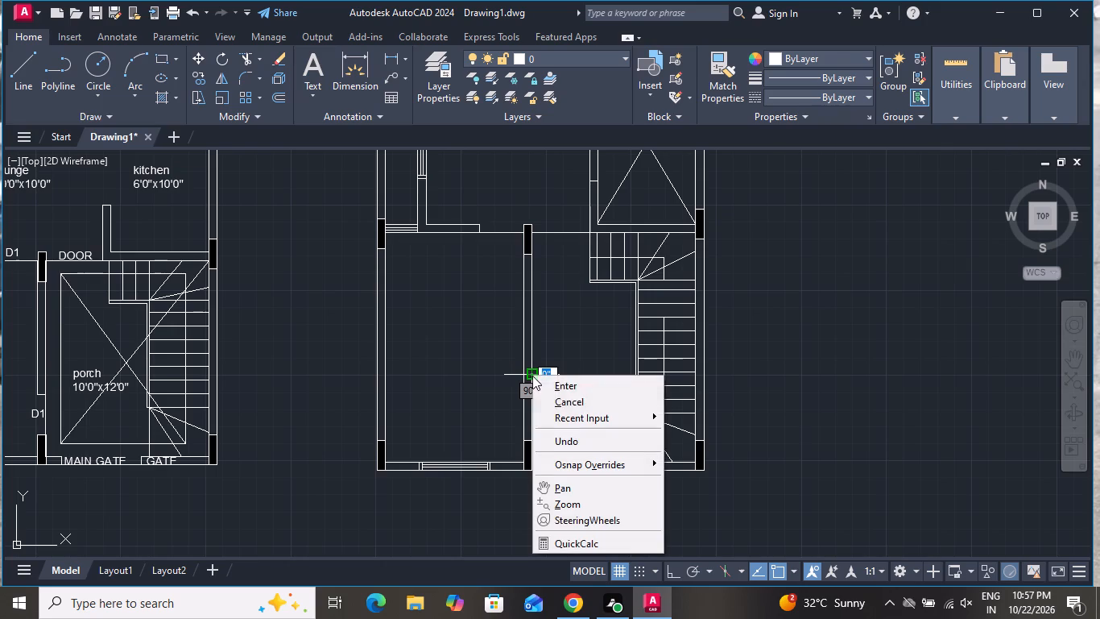
pyautogui.click(564, 405)
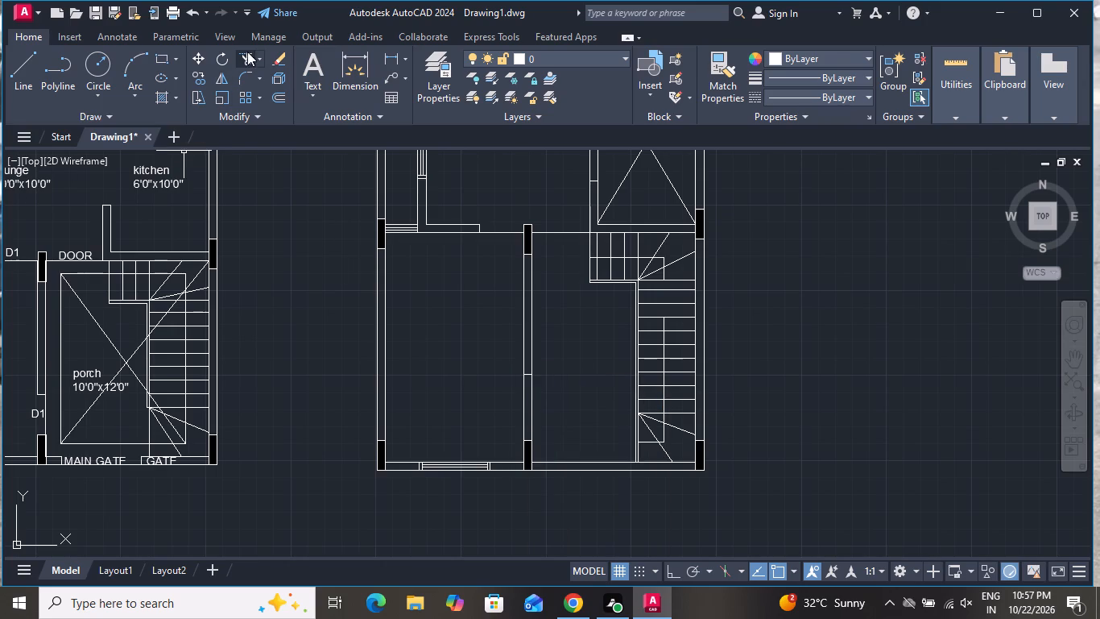
# Trim the left face of the wall beside the porch between the short horizontal line and the bottom column.
pyautogui.click(247, 52)
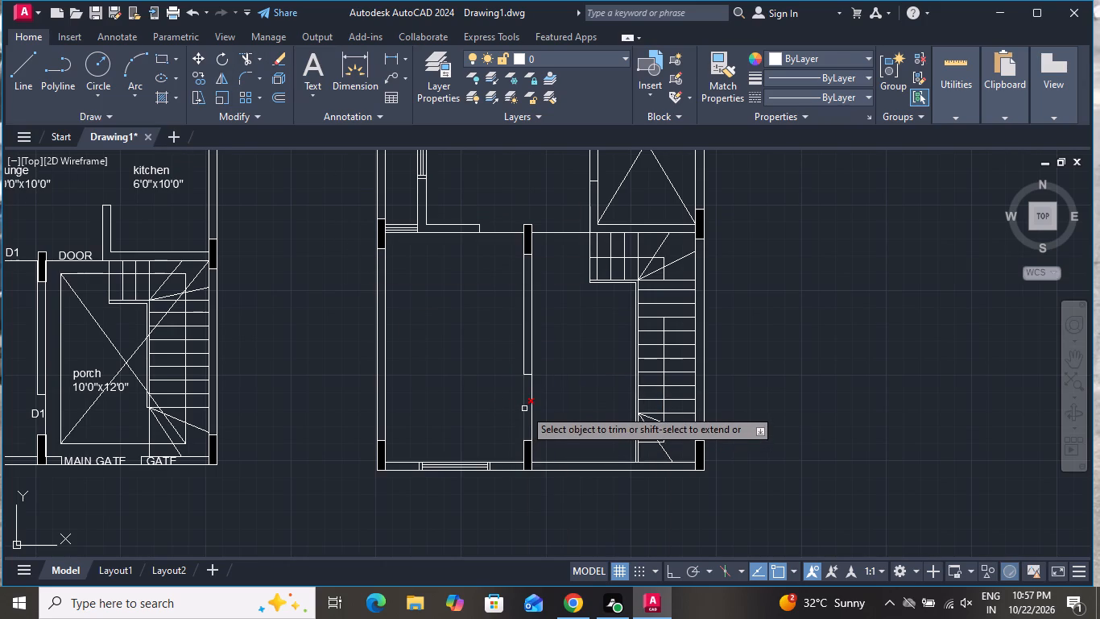
pyautogui.click(524, 407)
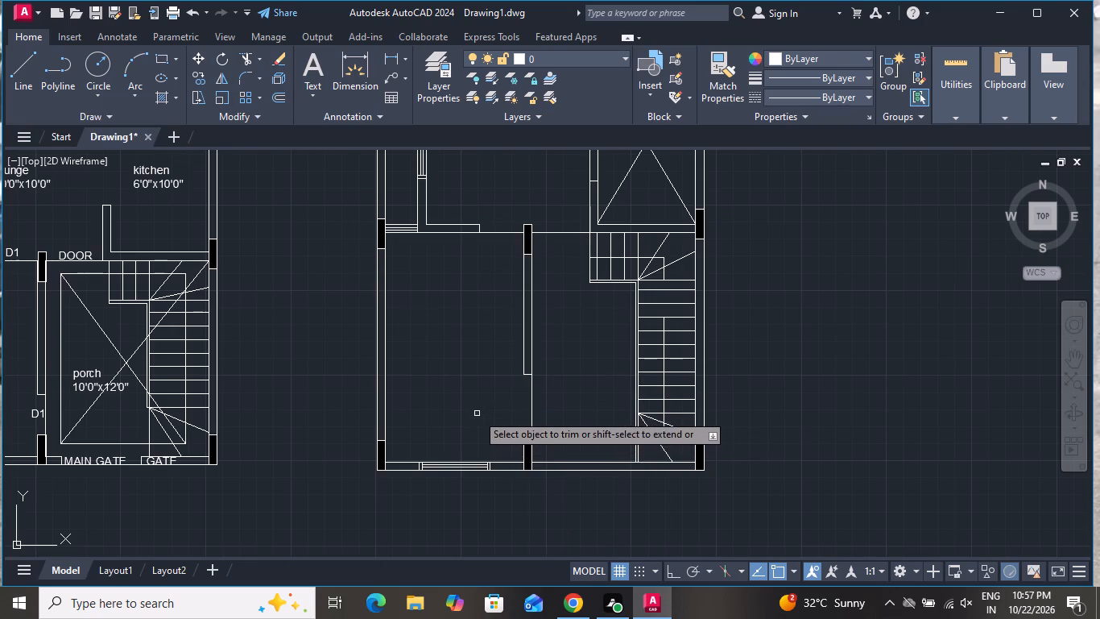
pyautogui.rightClick(469, 408)
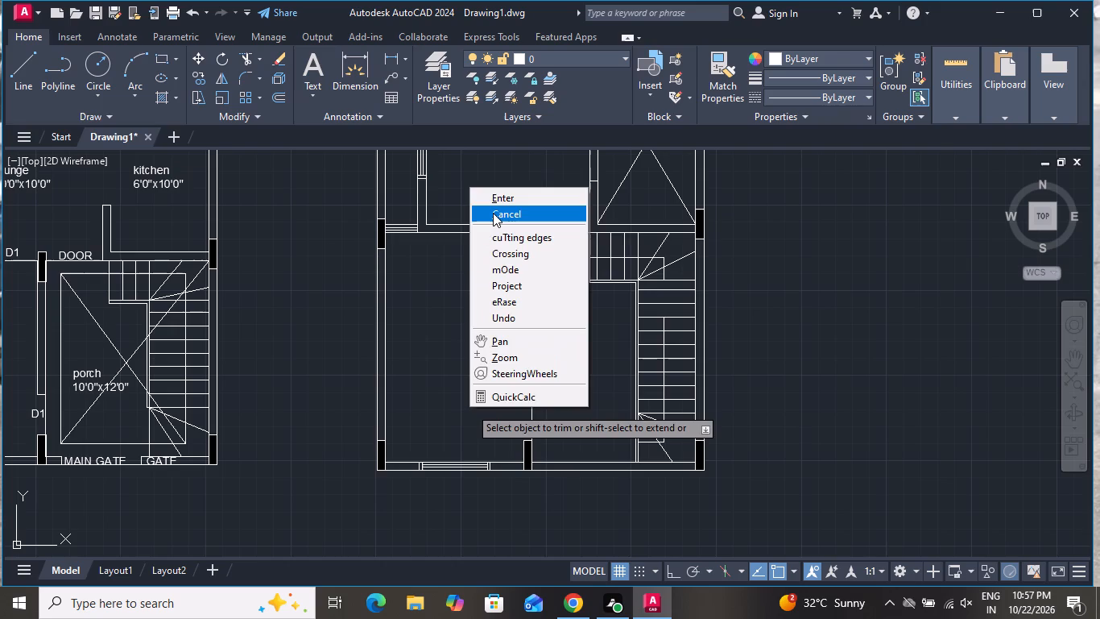
pyautogui.click(493, 213)
# Add the multiline text OPEN TO SKY in the narrow top-left space of the redrawn plan, in a box about 4'-2" wide.
pyautogui.scroll(-2, 489, 359)
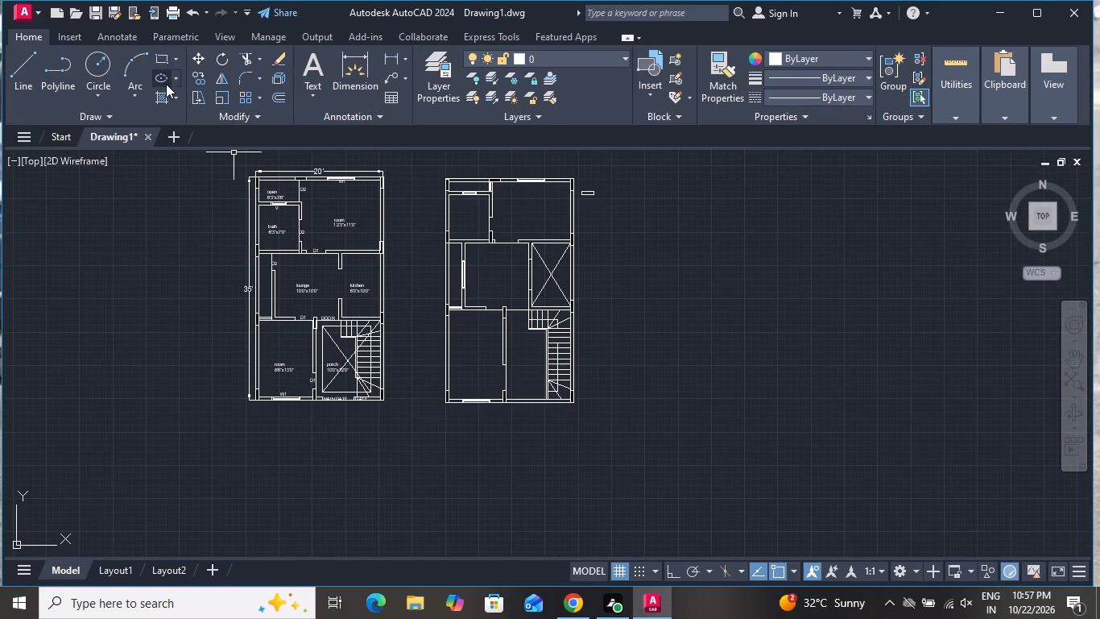
pyautogui.click(308, 70)
pyautogui.scroll(2, 448, 179)
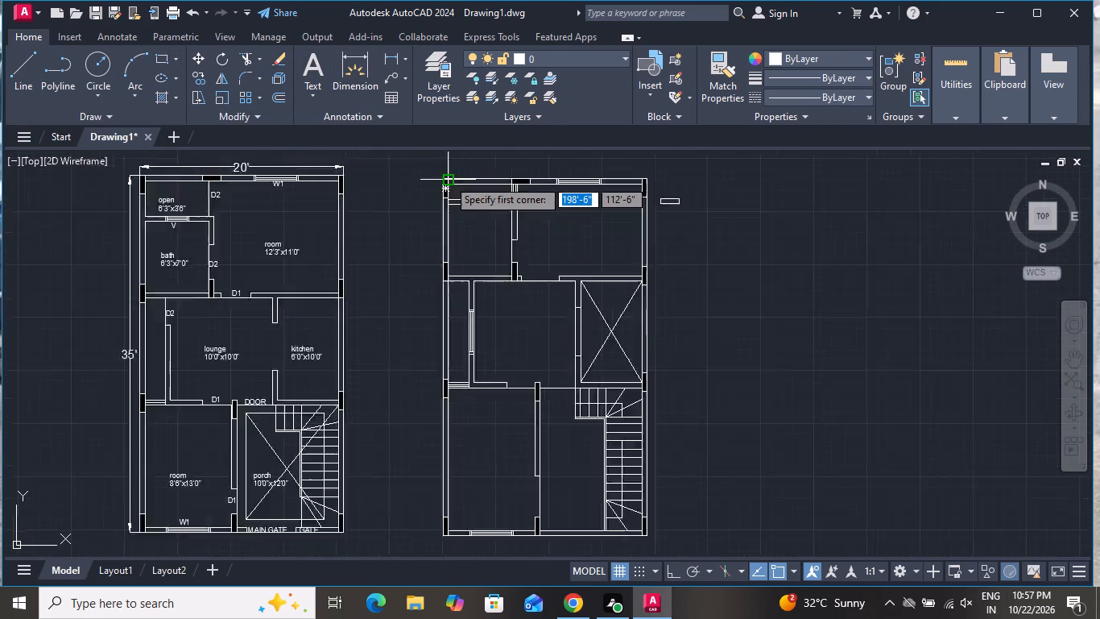
pyautogui.scroll(3, 448, 179)
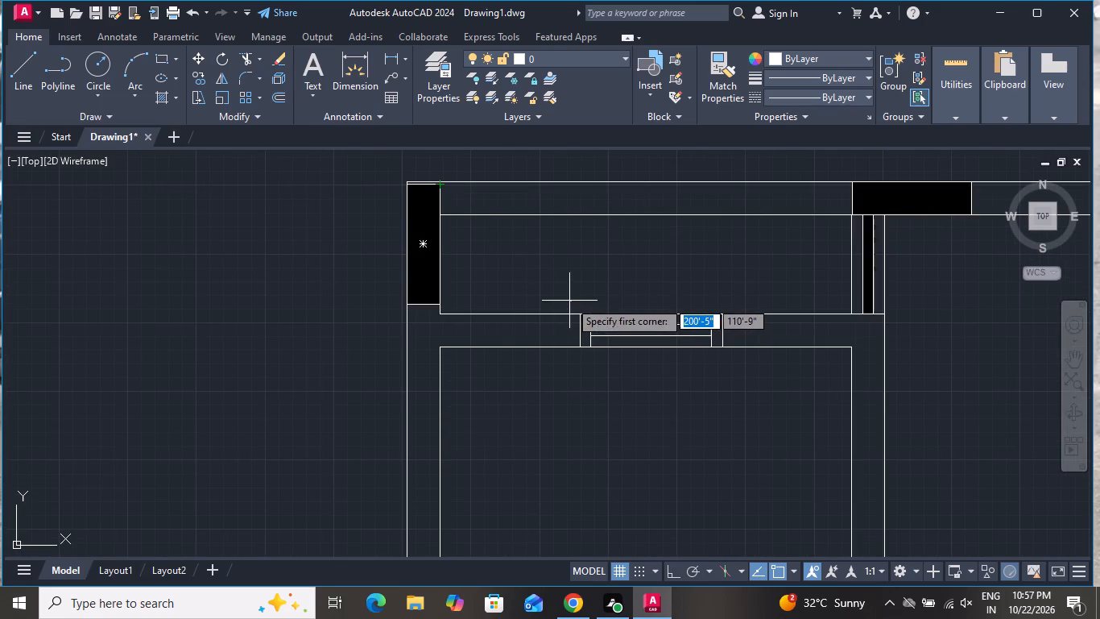
pyautogui.click(507, 240)
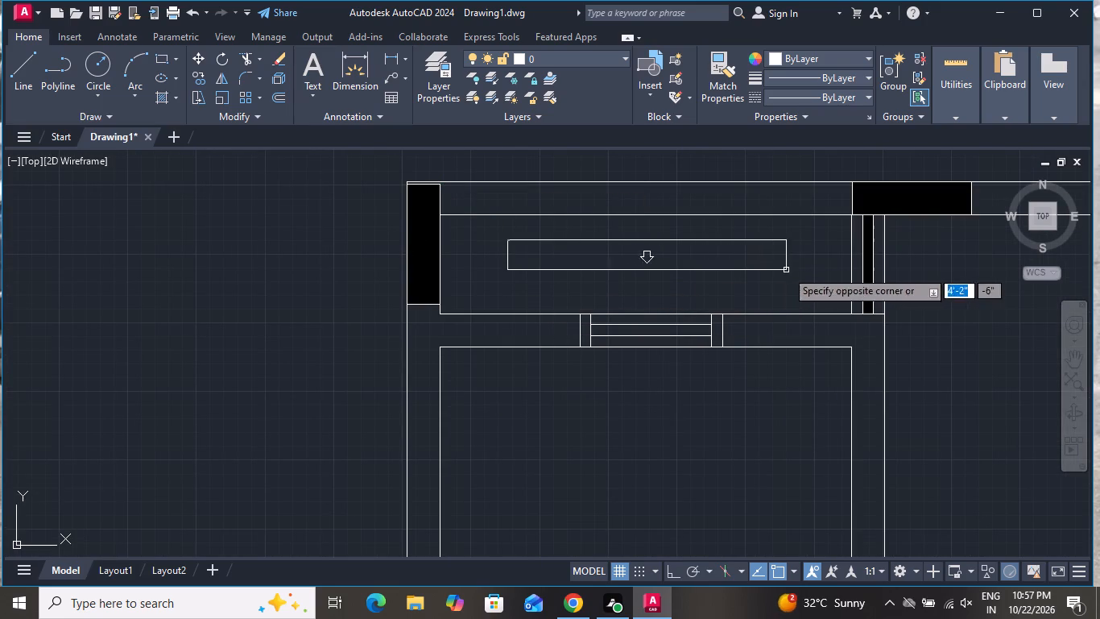
pyautogui.click(787, 269)
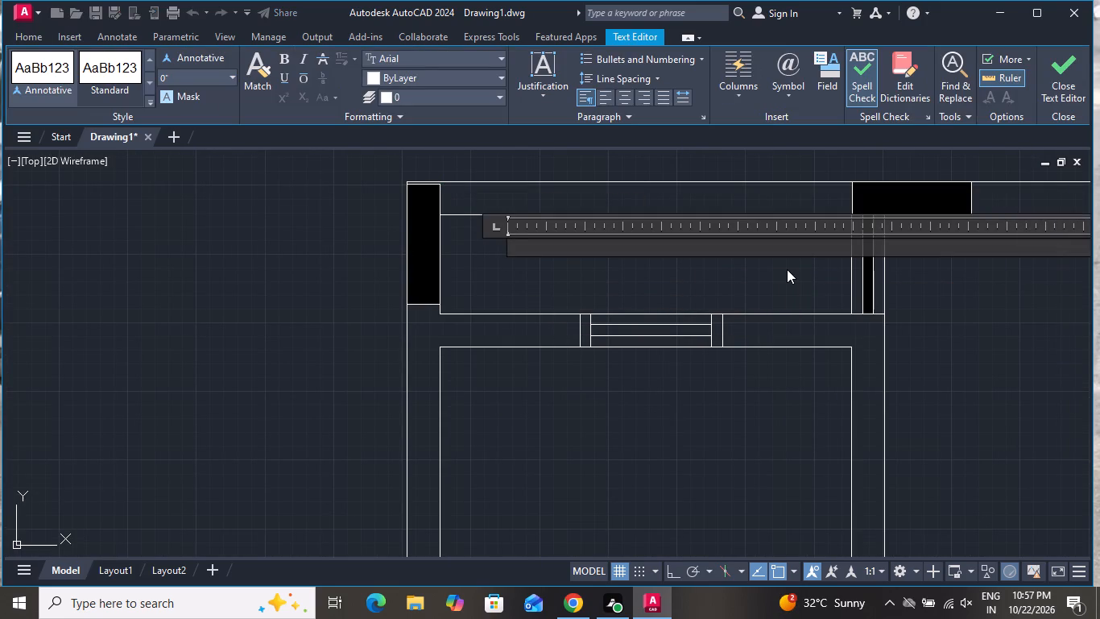
pyautogui.write('OPEN')
pyautogui.press('space')
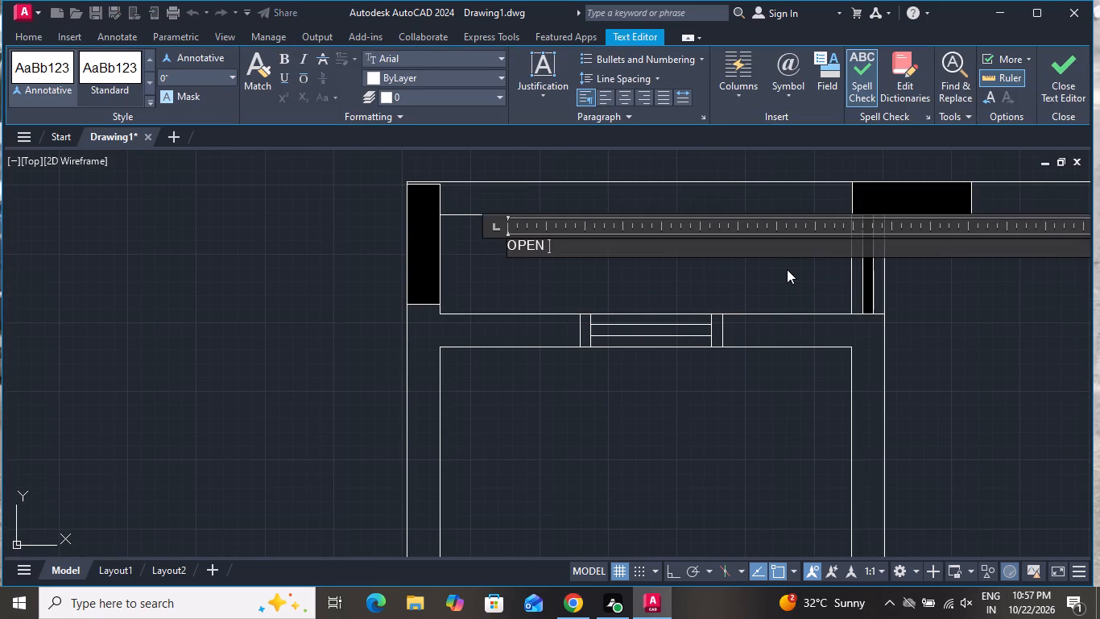
pyautogui.write('TO SKY')
pyautogui.click(696, 276)
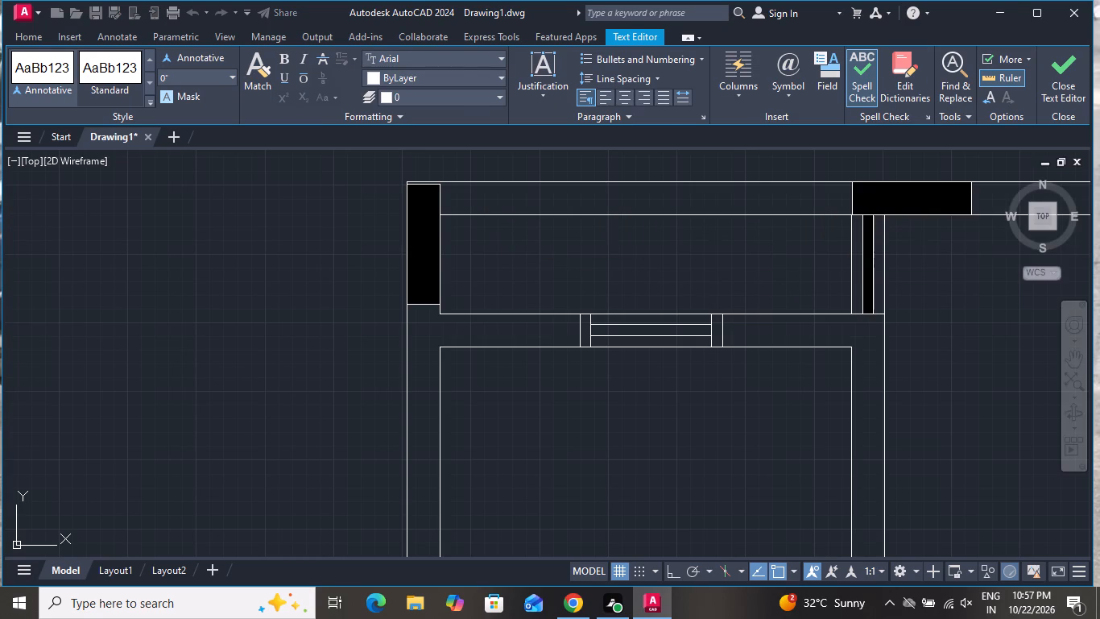
# Set the text height of the OPEN TO SKY label to 6" in its properties.
pyautogui.click(527, 227)
pyautogui.click(494, 249)
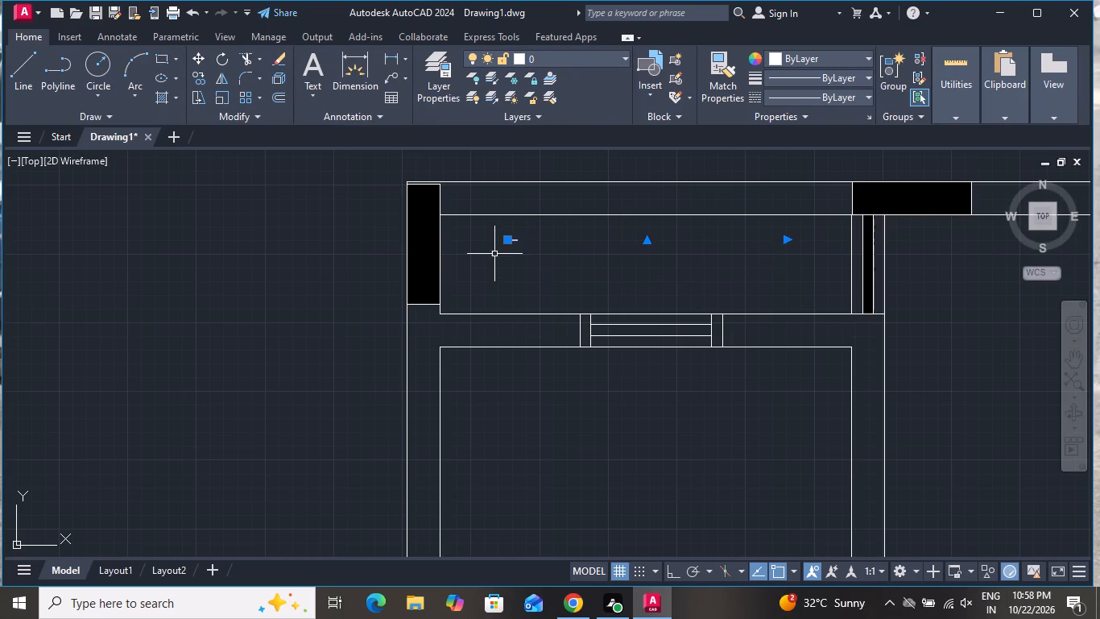
pyautogui.rightClick(494, 259)
pyautogui.click(550, 561)
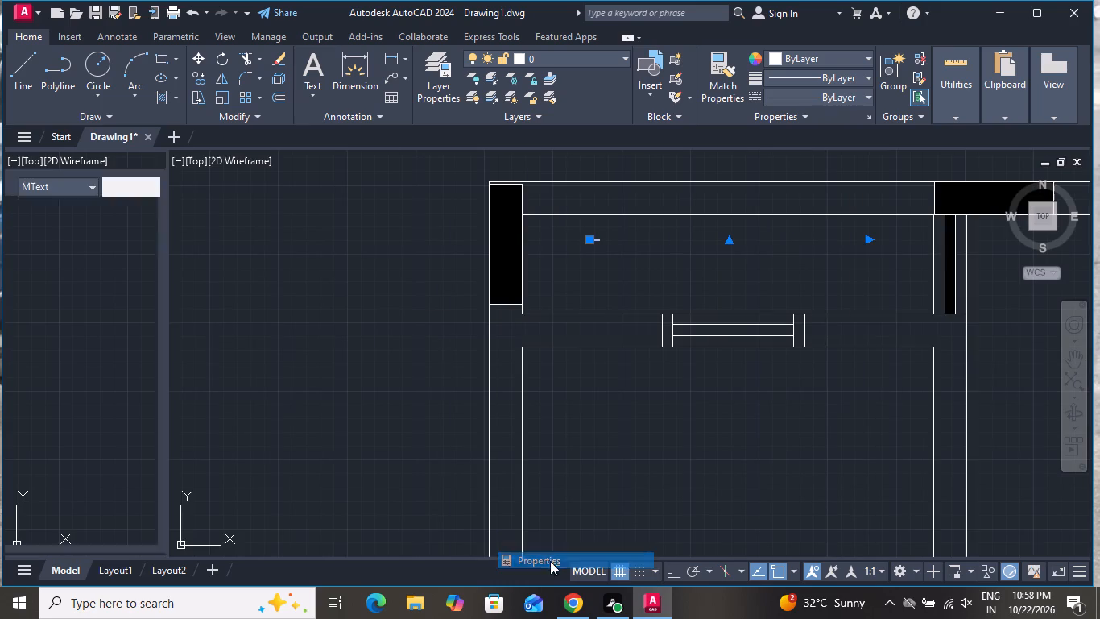
pyautogui.scroll(-2, 96, 339)
pyautogui.click(110, 318)
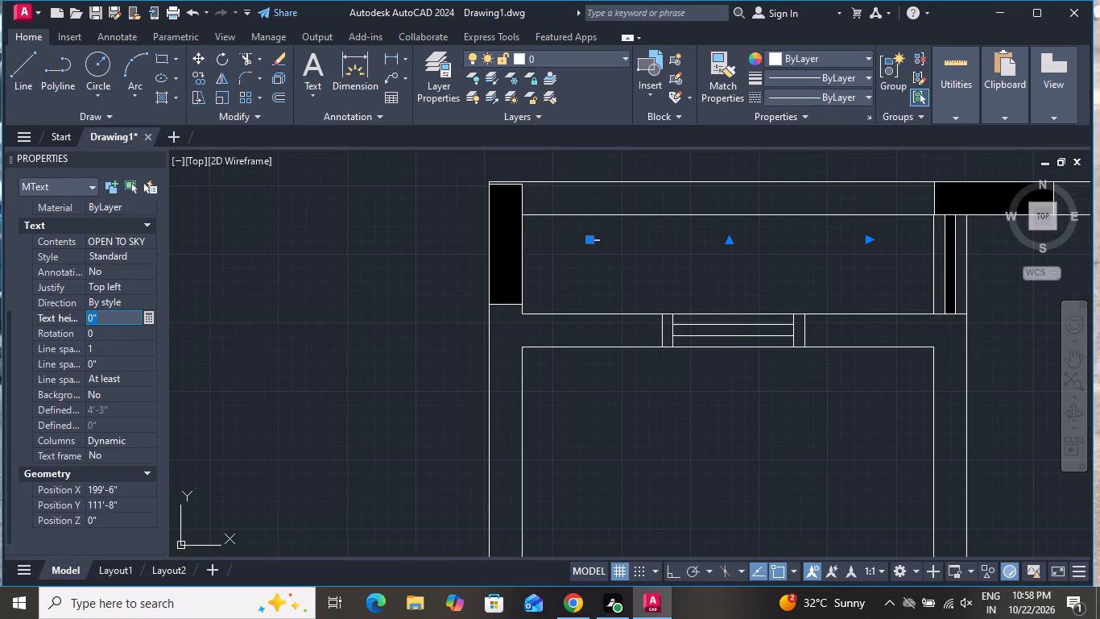
pyautogui.press('BackSpace')
pyautogui.press('6')
pyautogui.hotkey('shift', '"')
pyautogui.press('Return')
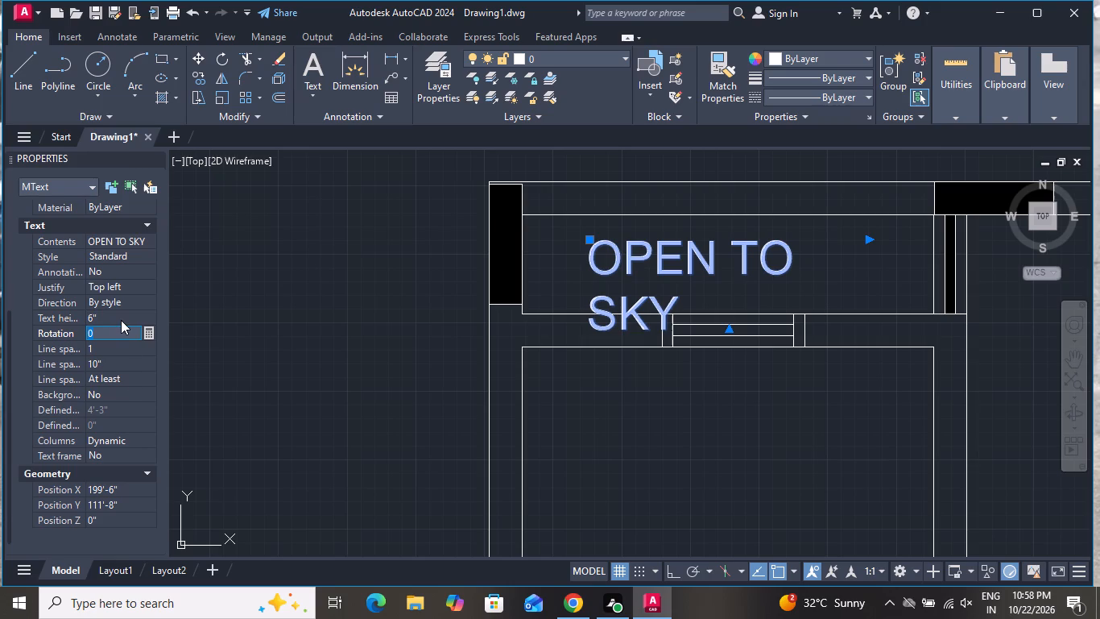
# Set the OPEN TO SKY label's text height to 4" and close its properties.
pyautogui.click(121, 319)
pyautogui.press('BackSpace')
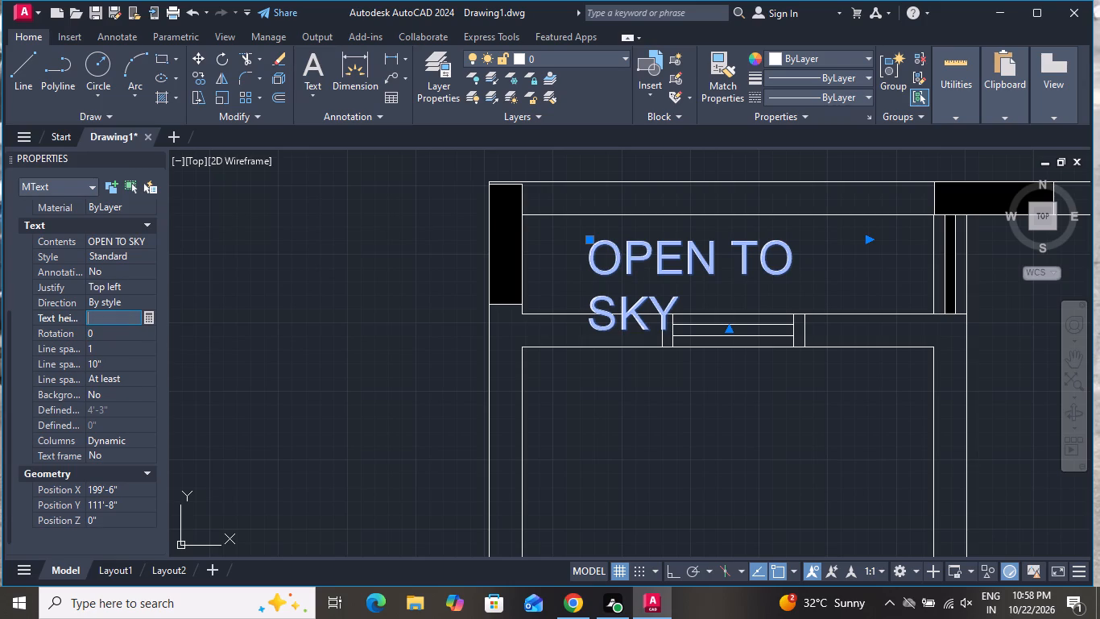
pyautogui.press('4')
pyautogui.hotkey('shift', '"')
pyautogui.click(152, 156)
pyautogui.click(152, 156)
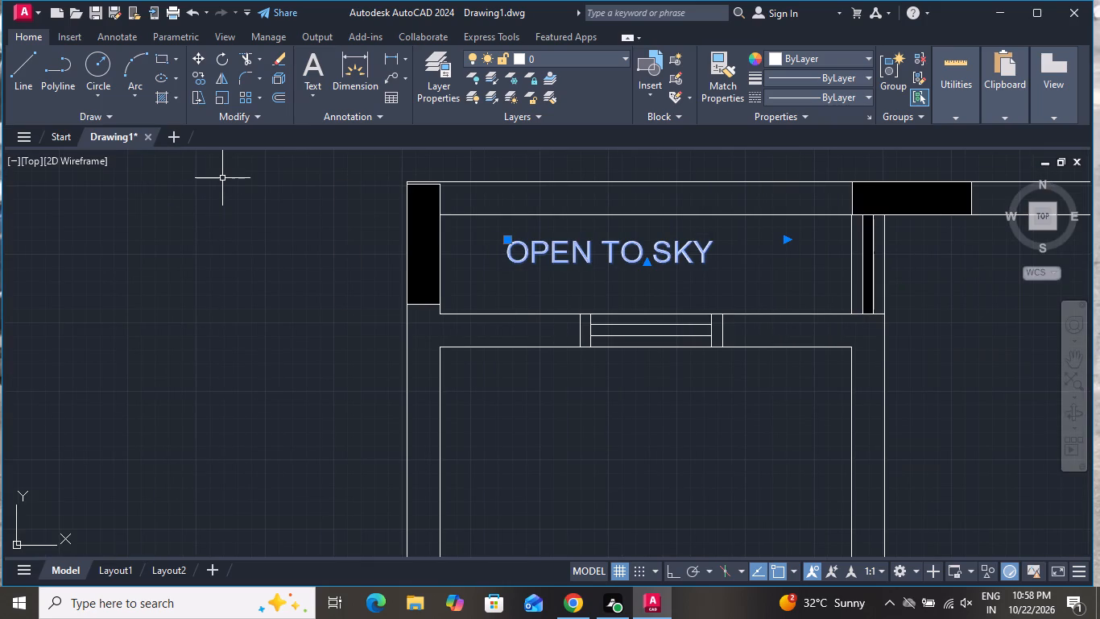
# Copy the OPEN TO SKY label into the bath, the upper room, the lounge and the crossed kitchen space of the redrawn plan.
pyautogui.click(194, 85)
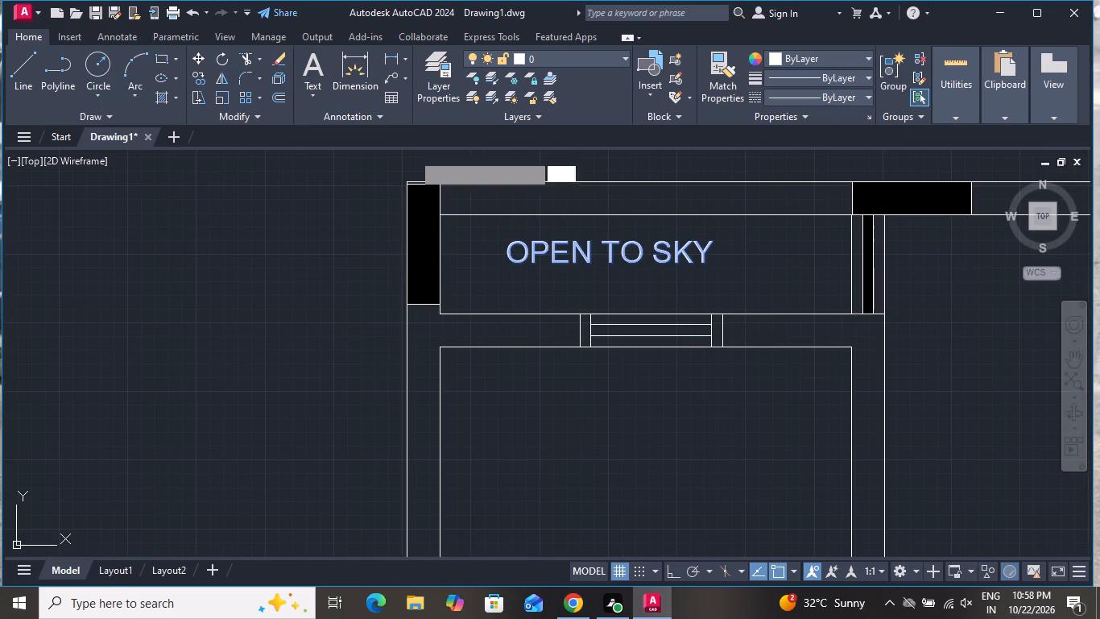
pyautogui.click(538, 248)
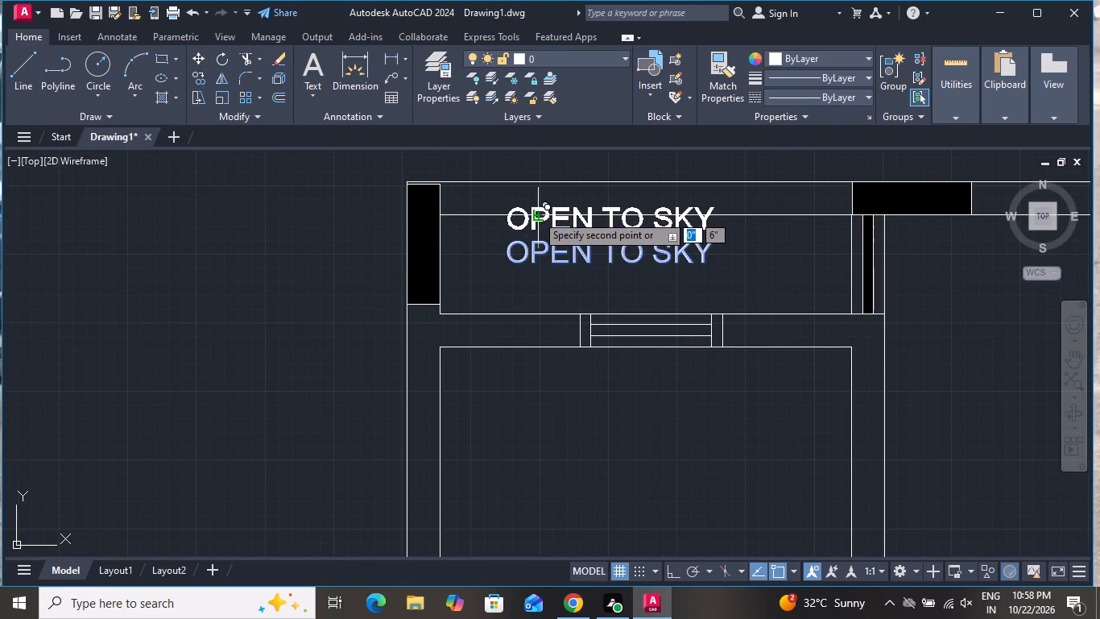
pyautogui.scroll(-2, 570, 206)
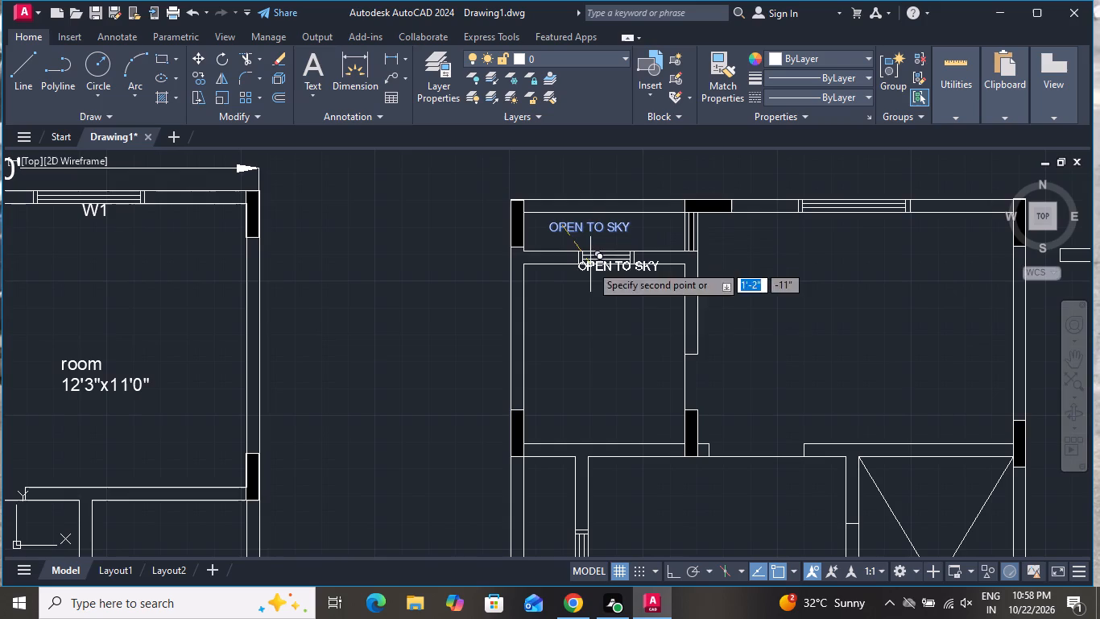
pyautogui.click(588, 369)
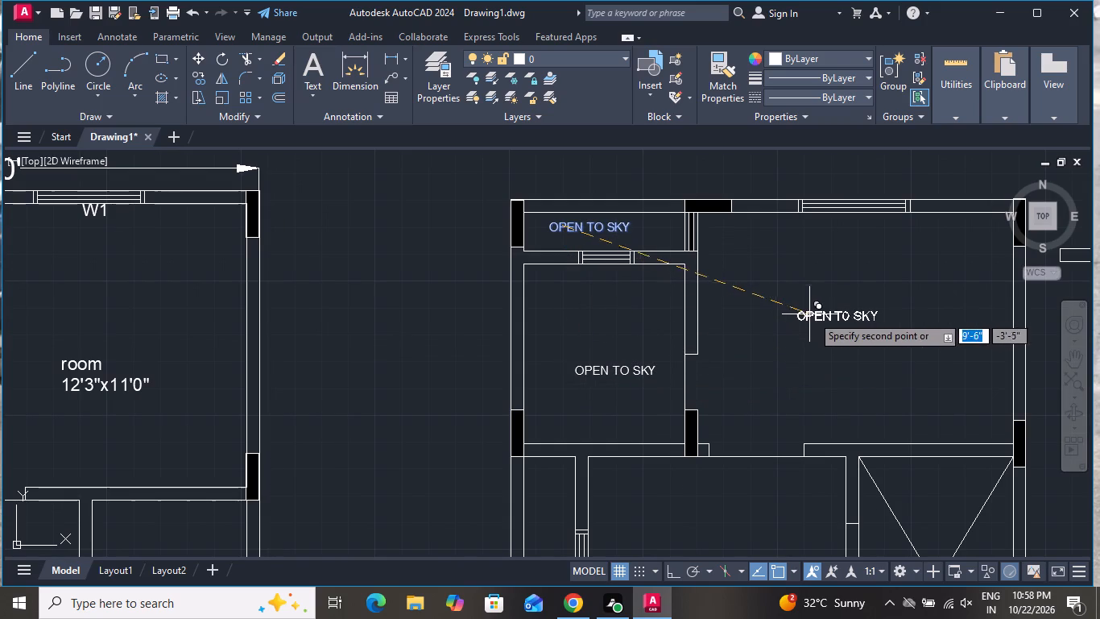
pyautogui.click(821, 315)
pyautogui.scroll(-2, 766, 264)
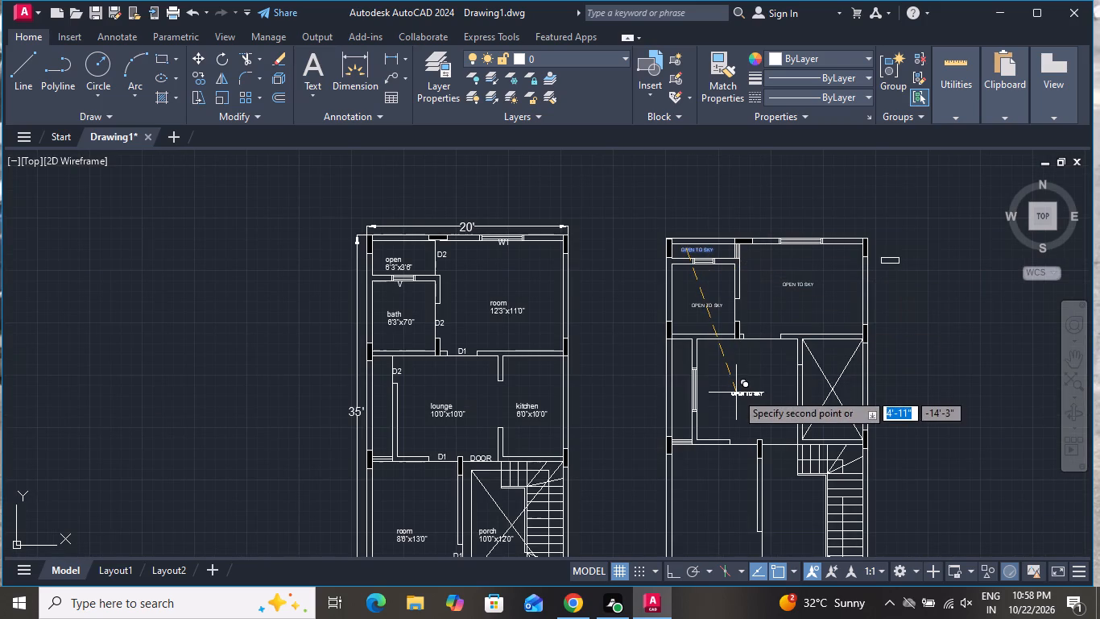
pyautogui.click(736, 393)
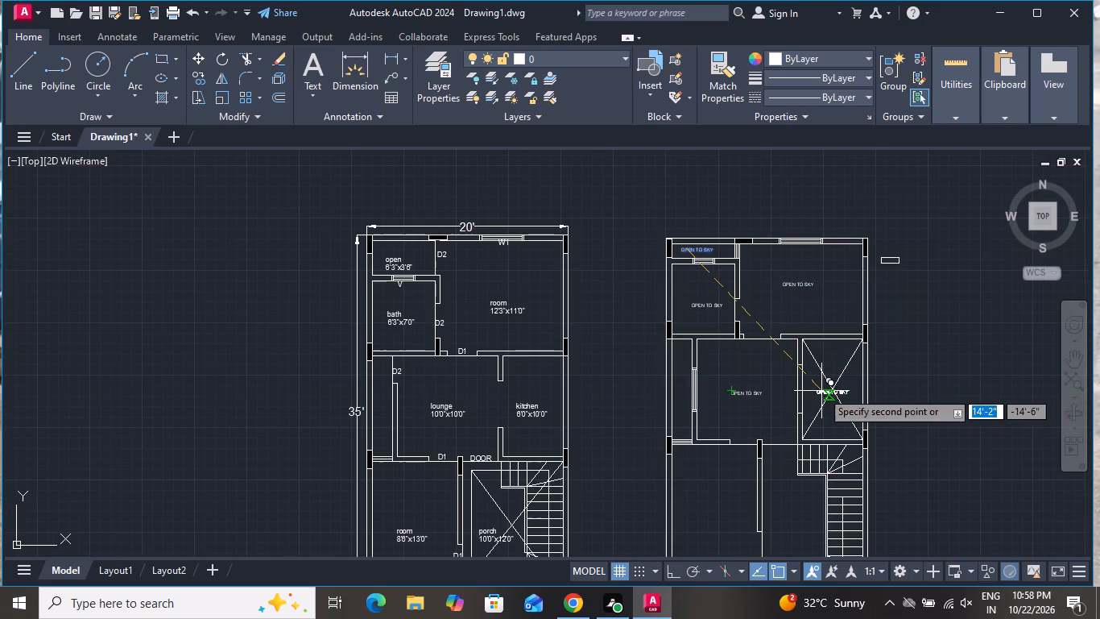
pyautogui.click(821, 390)
# Place further copies of the OPEN TO SKY label in the redrawn plan's lower room and porch, and one between the two plans.
pyautogui.scroll(-2, 799, 397)
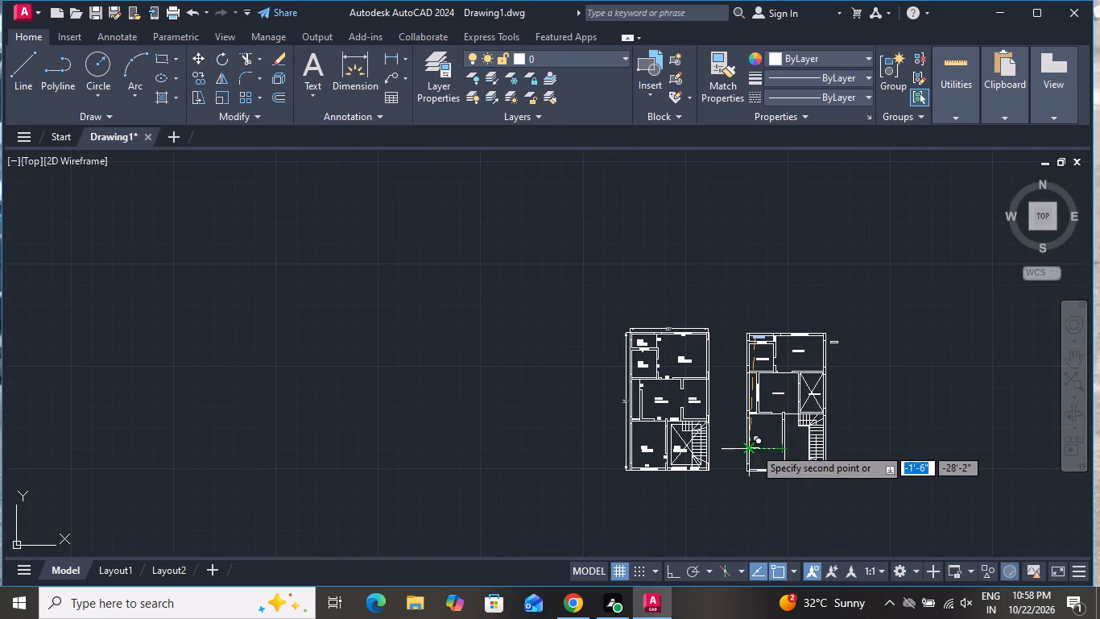
pyautogui.click(767, 447)
pyautogui.scroll(3, 796, 452)
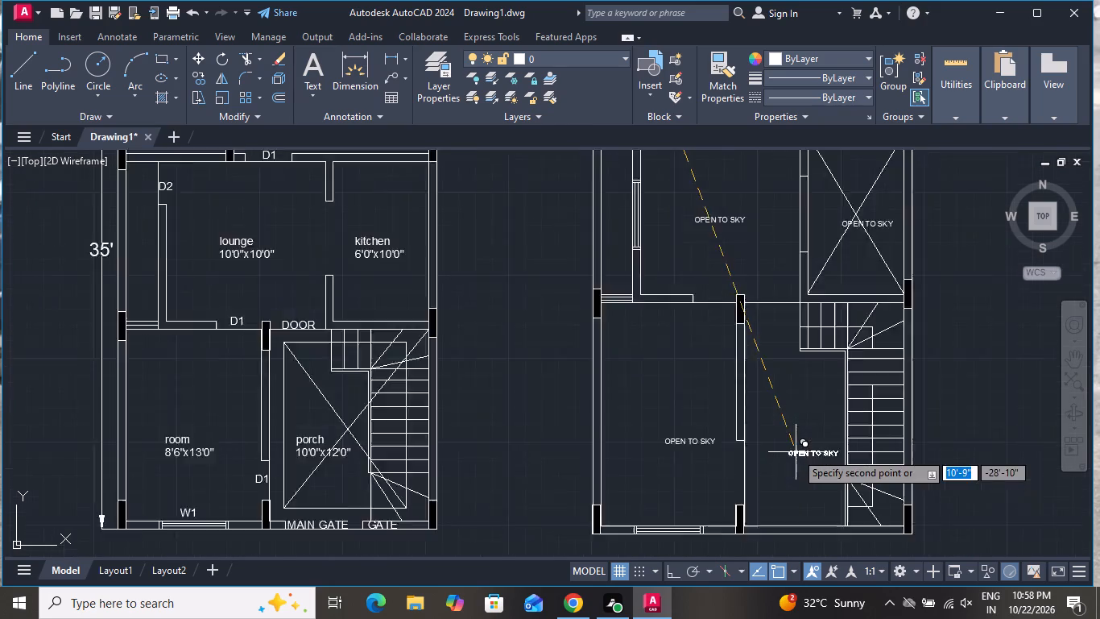
pyautogui.scroll(1, 796, 452)
pyautogui.click(773, 424)
pyautogui.scroll(-2, 543, 454)
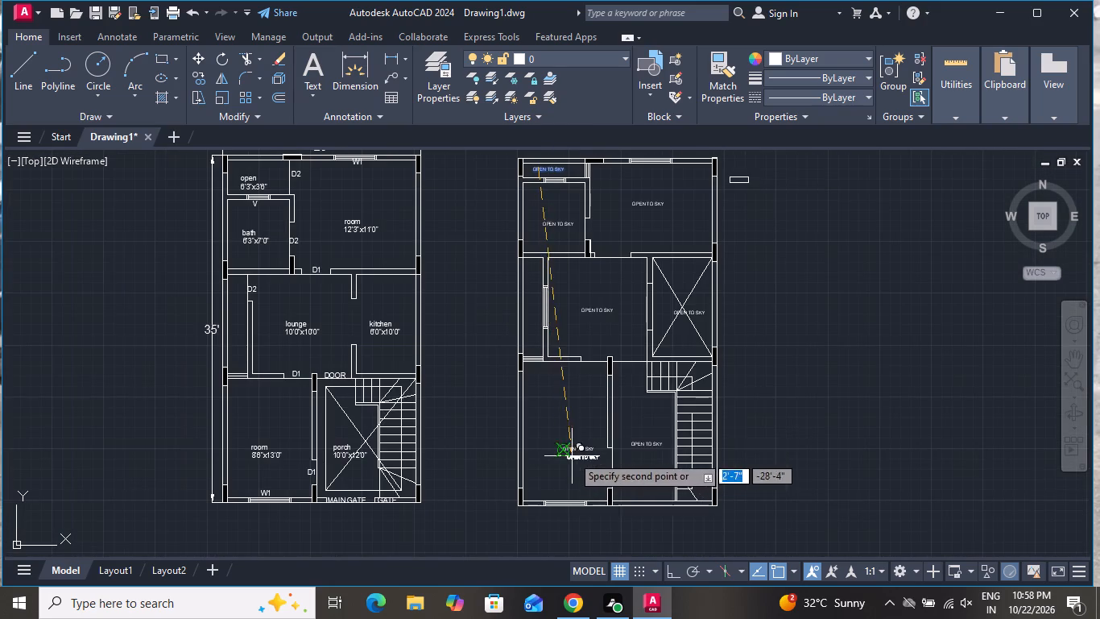
pyautogui.click(454, 289)
pyautogui.rightClick(454, 289)
pyautogui.click(471, 314)
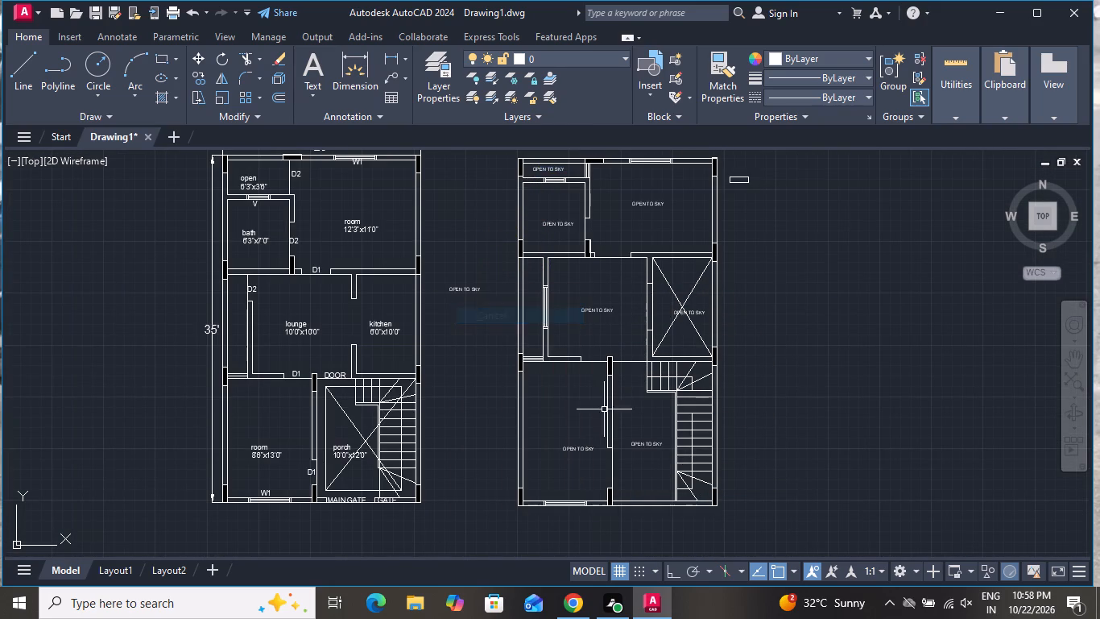
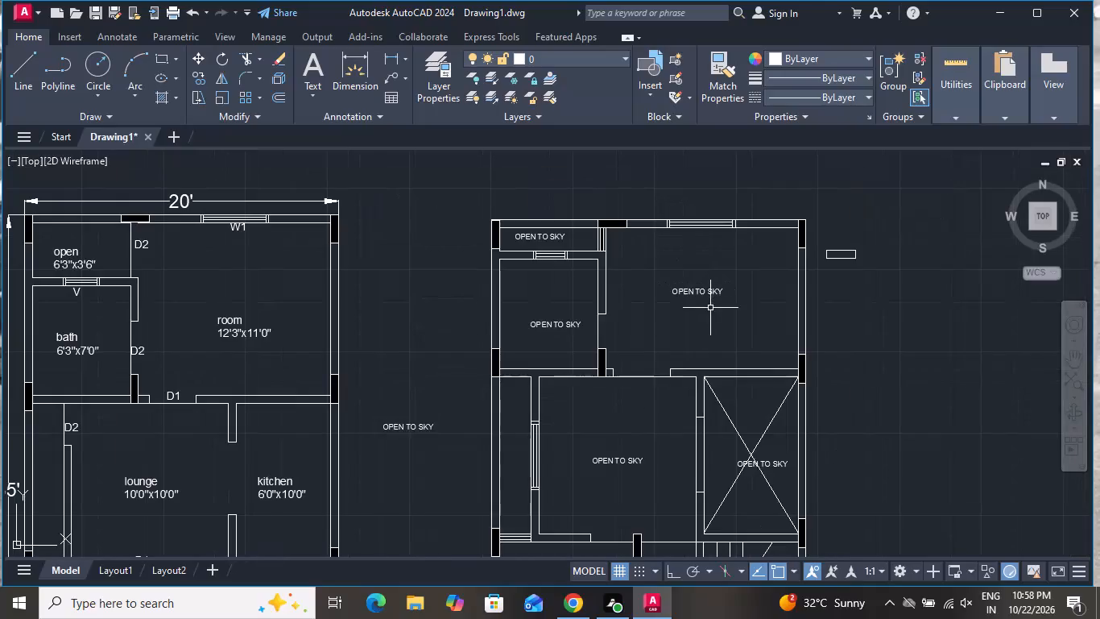
# Replace the OPEN TO SKY label in the redrawn plan's bath with BATH and 6'3"X7'0" on a second line.
pyautogui.scroll(2, 528, 305)
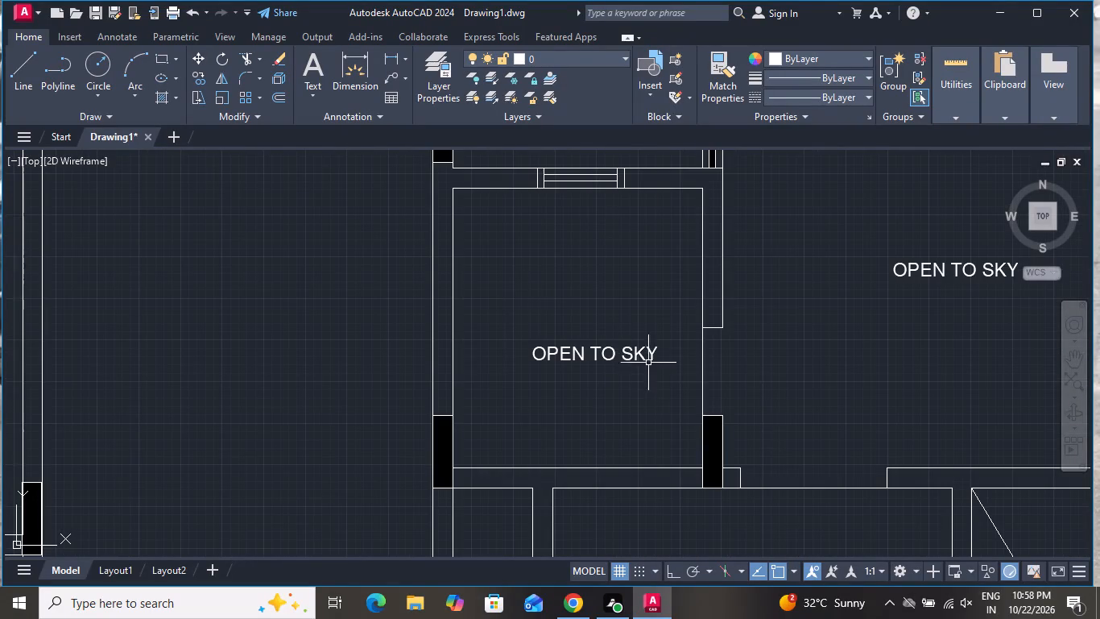
pyautogui.doubleClick(657, 351)
pyautogui.press('BackSpace')
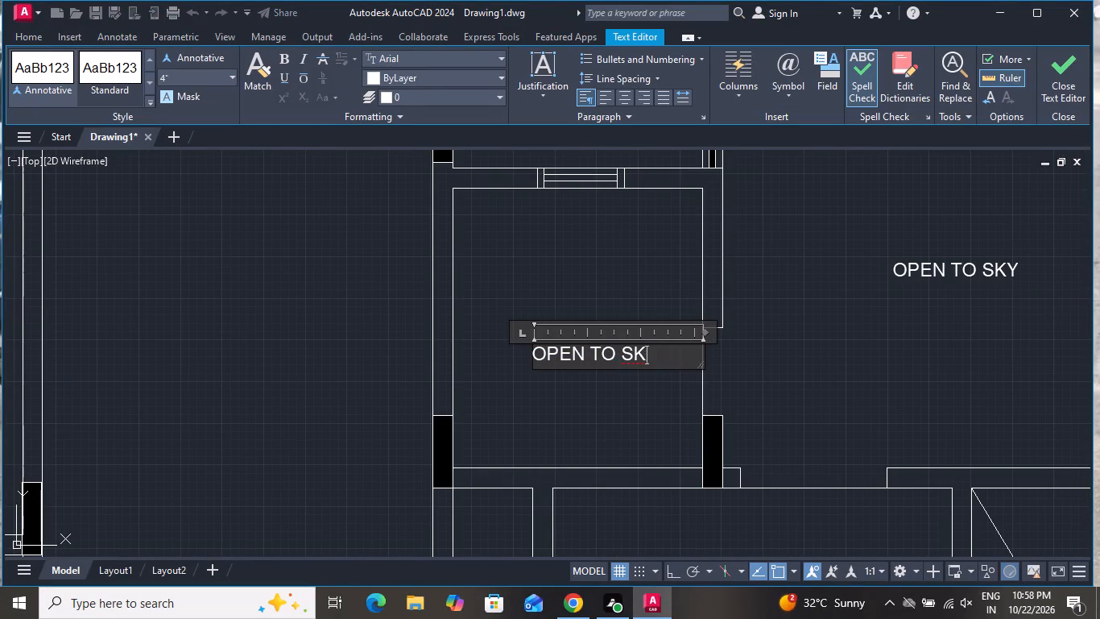
pyautogui.press('BackSpace')
pyautogui.press('BackSpace')
pyautogui.press('BackSpace')
pyautogui.press('BackSpace')
pyautogui.press('BackSpace')
pyautogui.press('BackSpace')
pyautogui.press('BackSpace')
pyautogui.press('BackSpace')
pyautogui.press('BackSpace')
pyautogui.press('BackSpace')
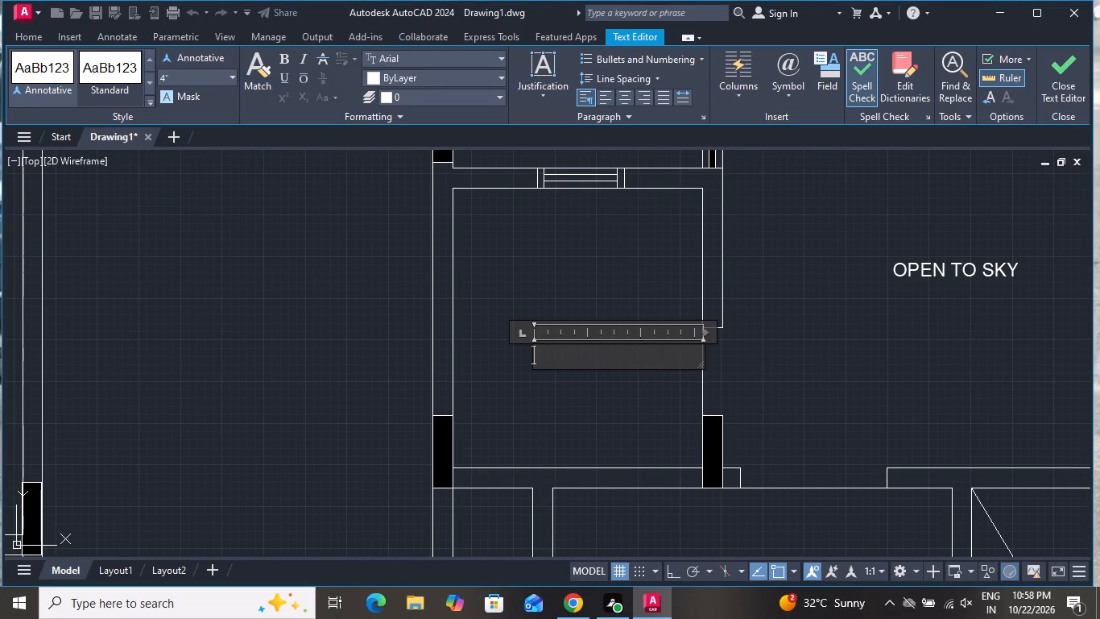
pyautogui.write('BATH')
pyautogui.press('Return')
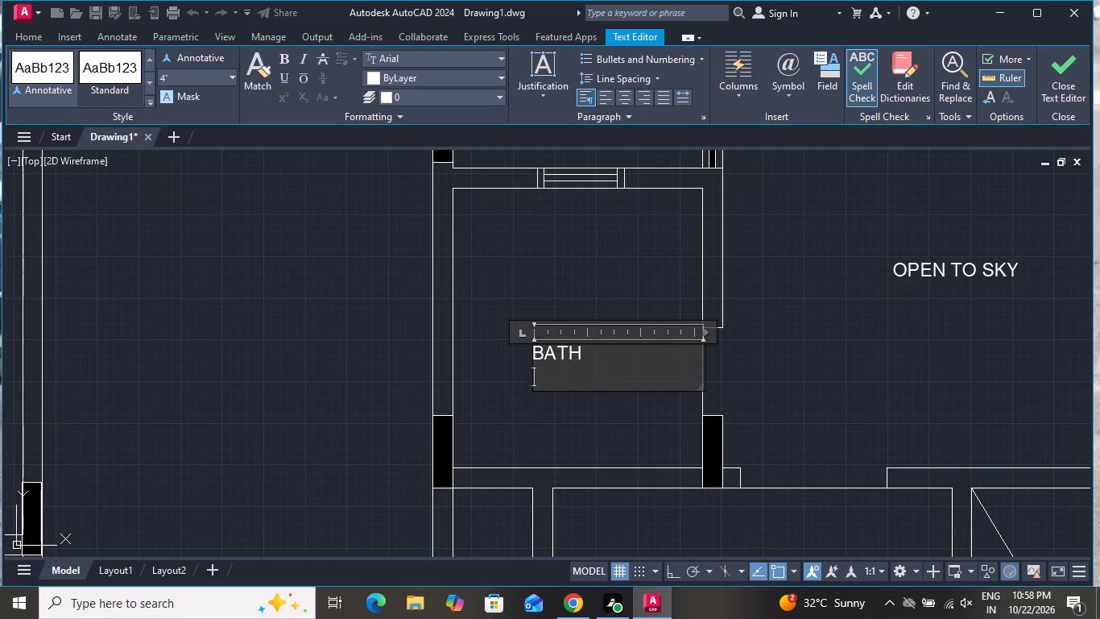
pyautogui.write("6'")
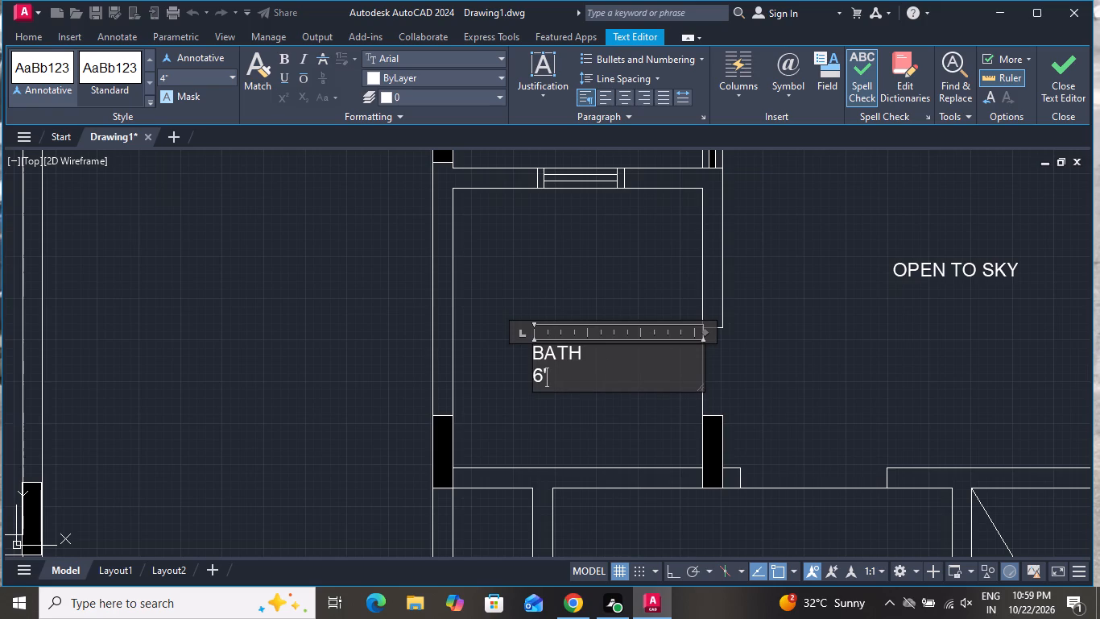
pyautogui.press('3')
pyautogui.write('"X')
pyautogui.press('7')
pyautogui.write("'0")
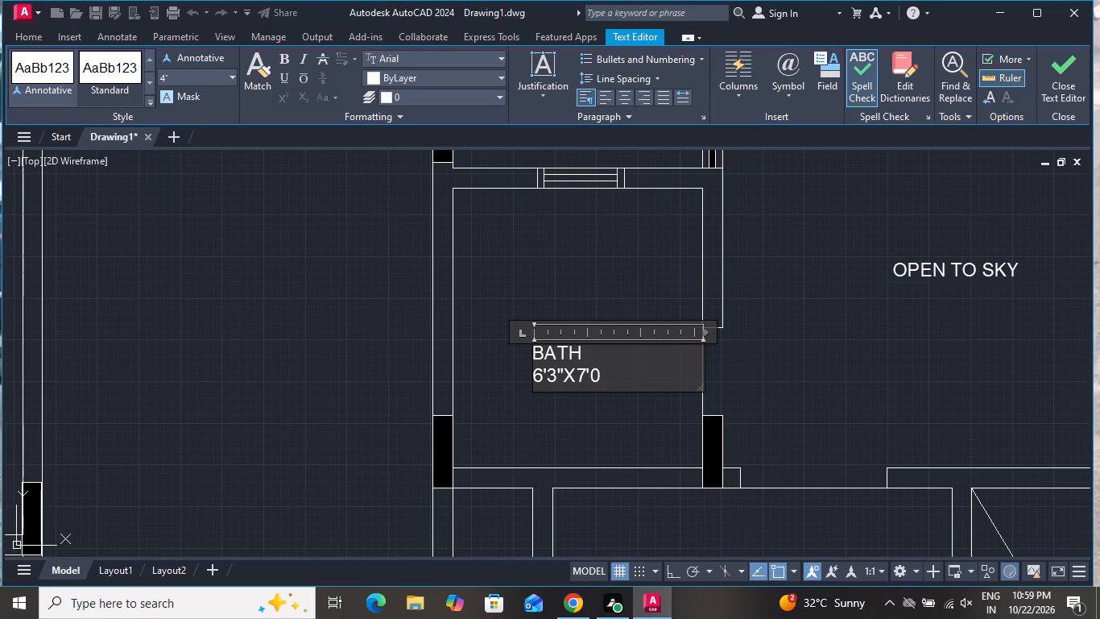
pyautogui.hotkey('shift', '"')
pyautogui.click(599, 432)
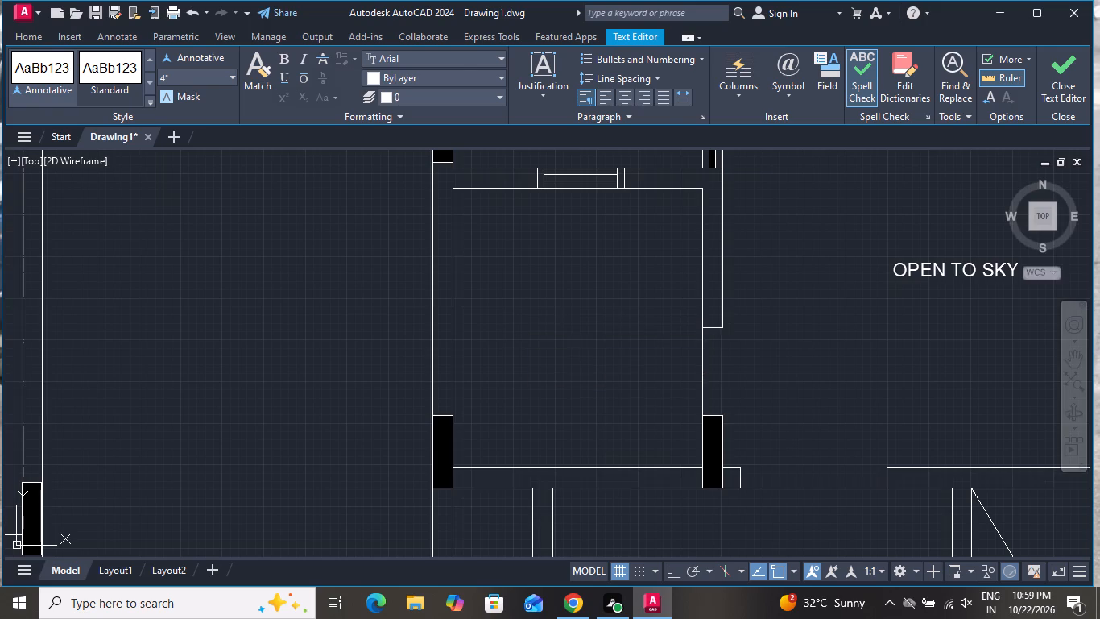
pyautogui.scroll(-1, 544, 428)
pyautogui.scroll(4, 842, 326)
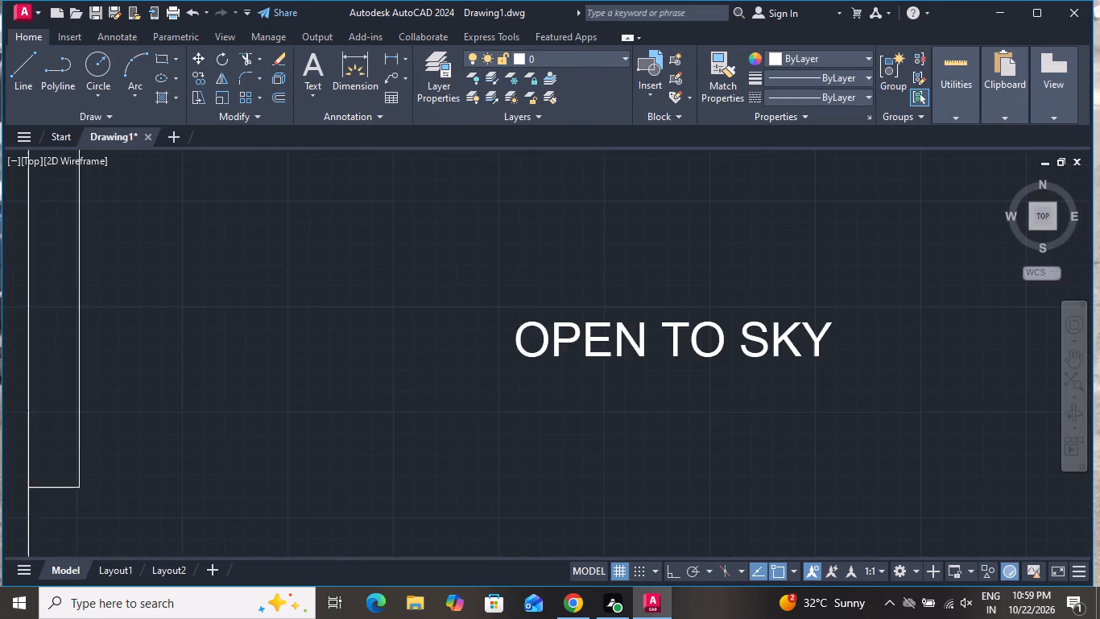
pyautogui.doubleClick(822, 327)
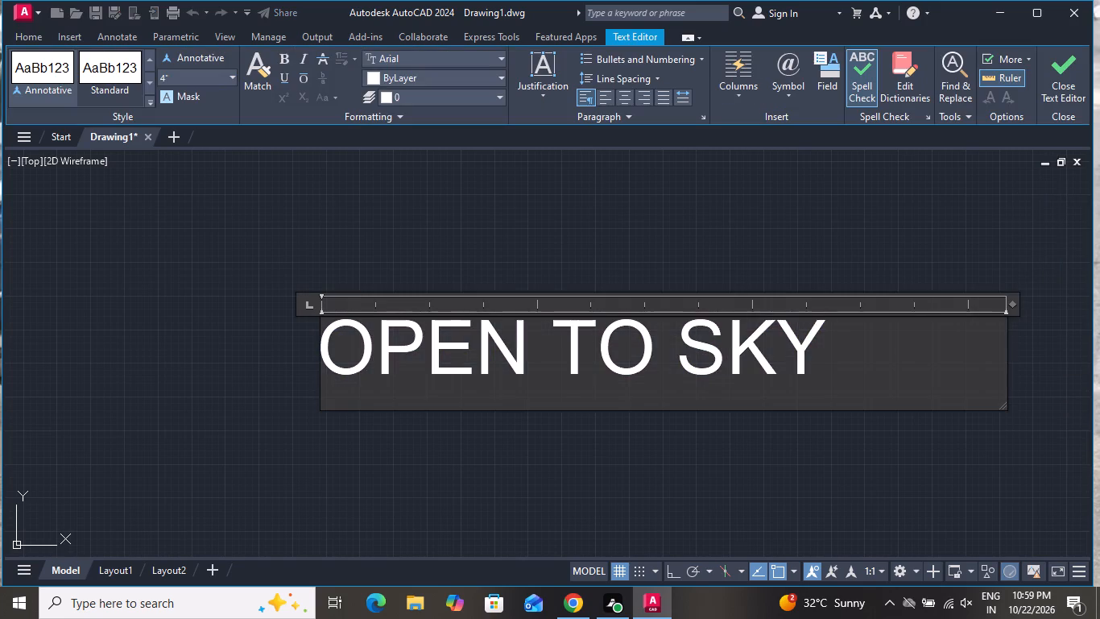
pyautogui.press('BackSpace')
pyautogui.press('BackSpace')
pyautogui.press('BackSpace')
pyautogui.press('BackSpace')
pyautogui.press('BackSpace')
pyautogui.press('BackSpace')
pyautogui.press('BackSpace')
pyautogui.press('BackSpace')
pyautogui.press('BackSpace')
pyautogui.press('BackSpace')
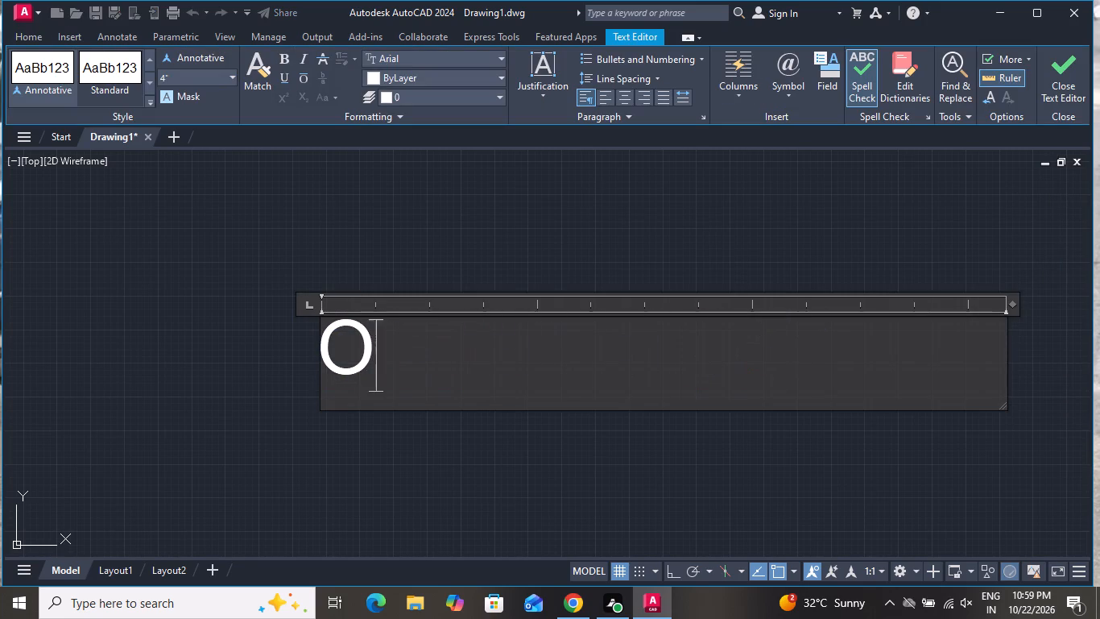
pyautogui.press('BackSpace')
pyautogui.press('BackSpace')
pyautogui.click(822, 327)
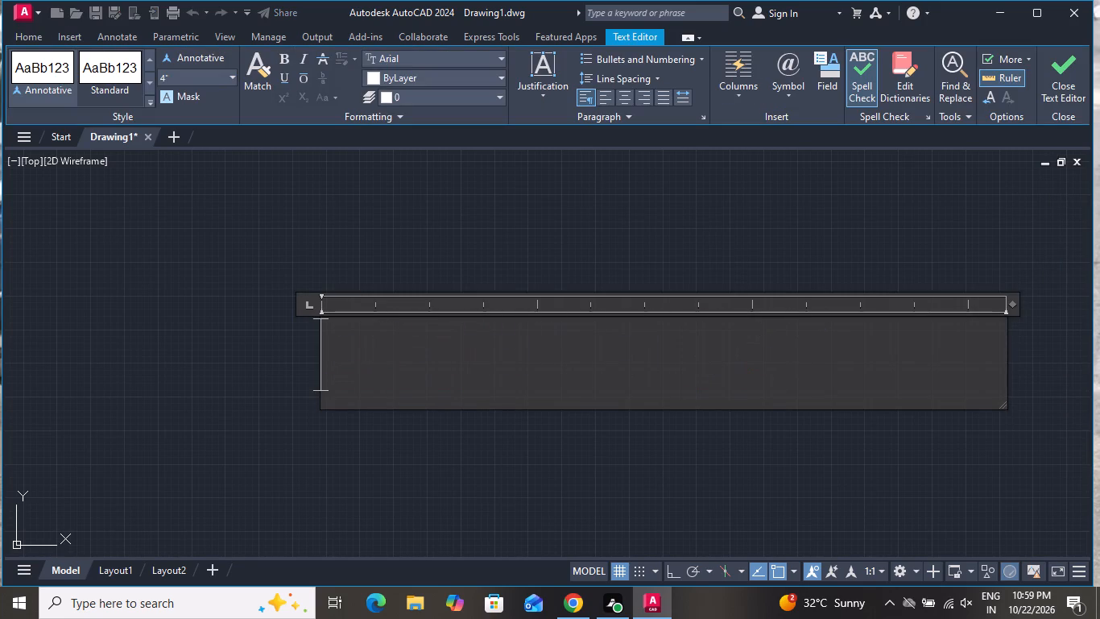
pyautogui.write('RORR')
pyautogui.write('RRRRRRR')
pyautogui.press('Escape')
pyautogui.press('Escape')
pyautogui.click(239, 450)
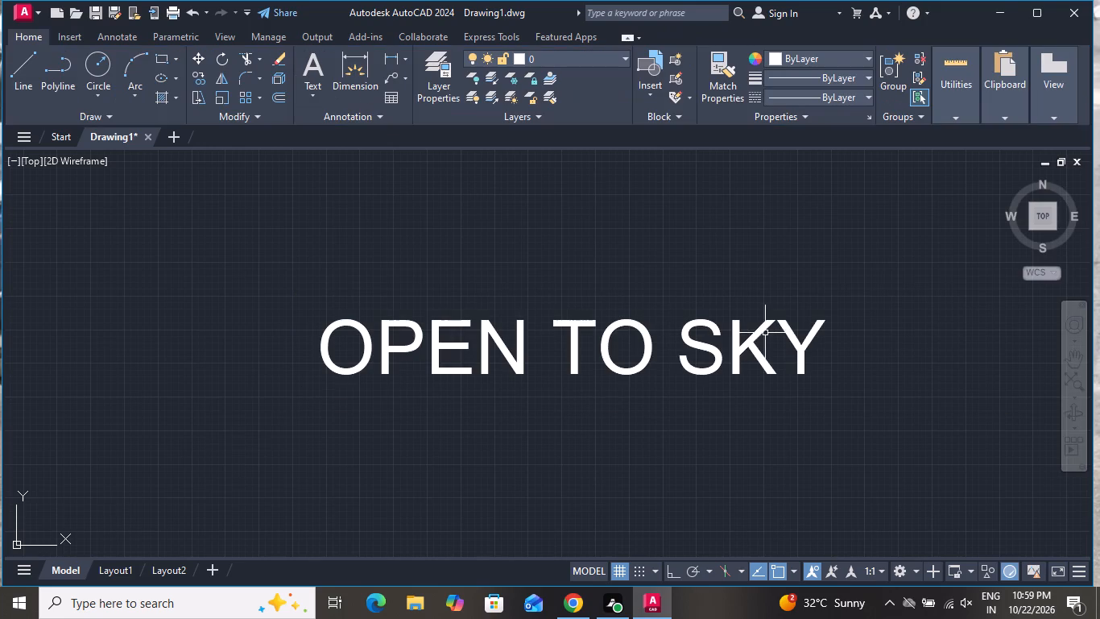
# Replace the OPEN TO SKY label in the redrawn plan's upper room with ROOM and 12'3"X9'0" on a second line.
pyautogui.doubleClick(813, 330)
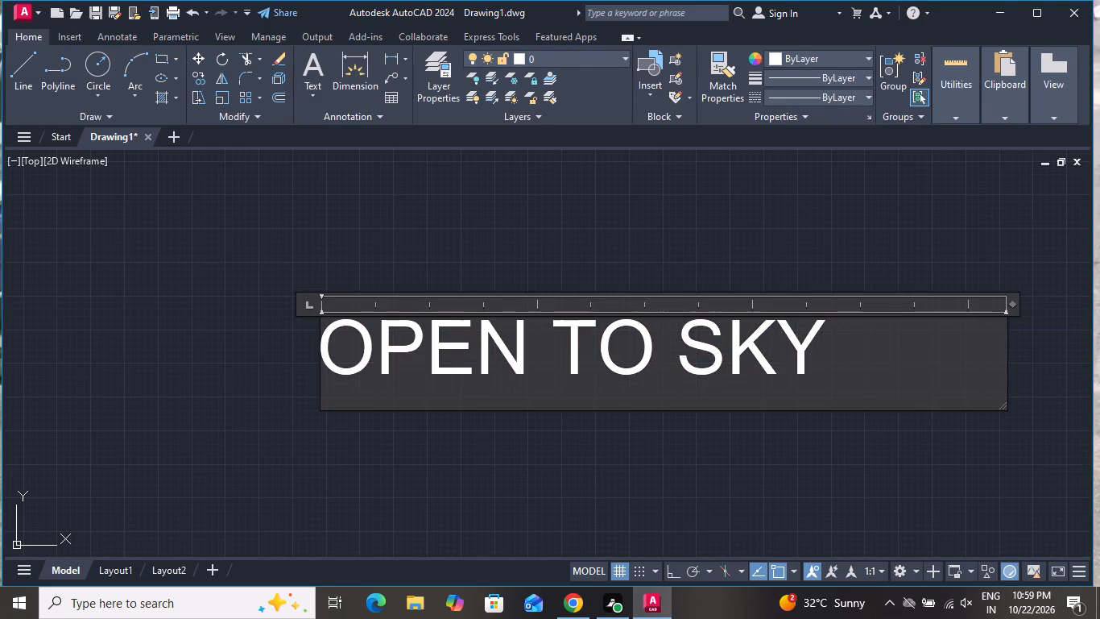
pyautogui.press('BackSpace')
pyautogui.press('BackSpace')
pyautogui.press('BackSpace')
pyautogui.press('BackSpace')
pyautogui.press('BackSpace')
pyautogui.press('BackSpace')
pyautogui.press('BackSpace')
pyautogui.press('BackSpace')
pyautogui.press('BackSpace')
pyautogui.press('BackSpace')
pyautogui.press('BackSpace')
pyautogui.press('BackSpace')
pyautogui.press('BackSpace')
pyautogui.press('BackSpace')
pyautogui.press('BackSpace')
pyautogui.press('BackSpace')
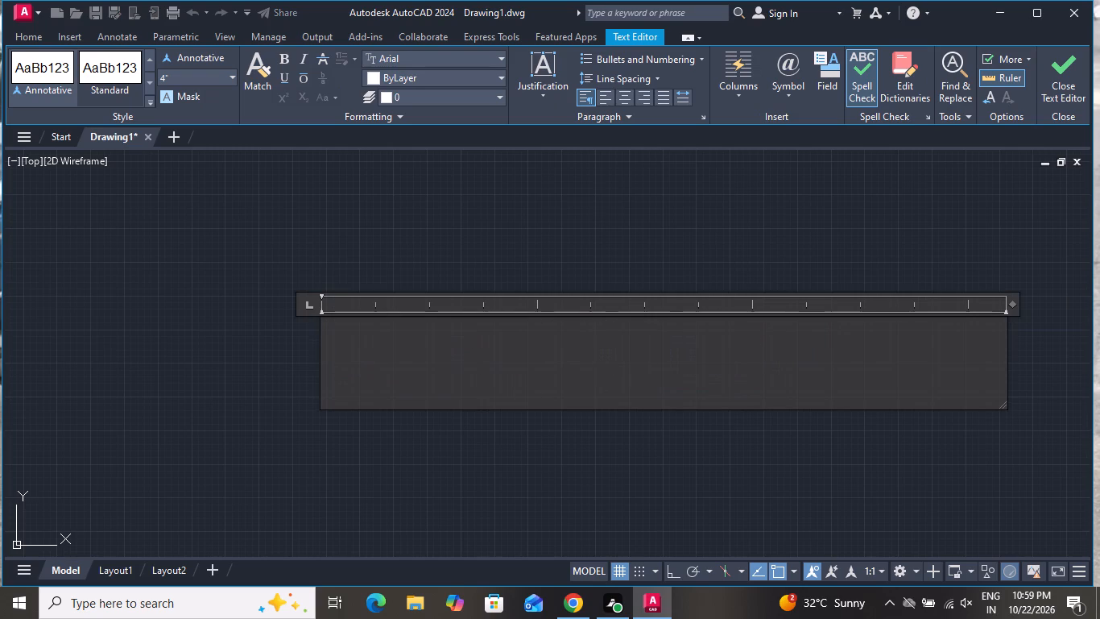
pyautogui.press('e')
pyautogui.press('BackSpace')
pyautogui.write('ROOM')
pyautogui.press('Return')
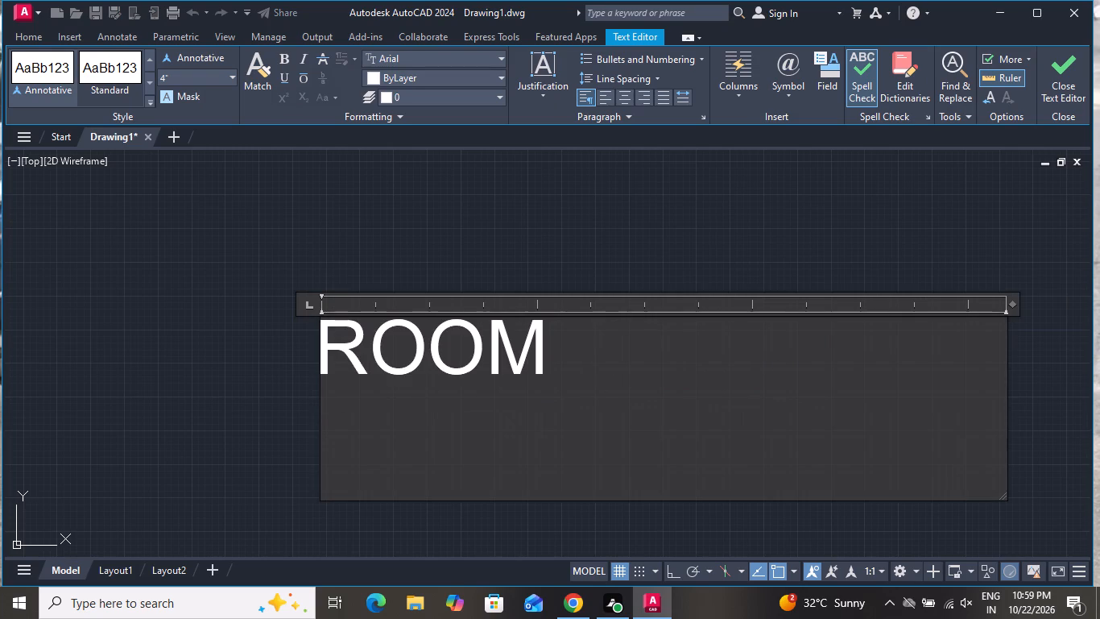
pyautogui.write('12\'3"X')
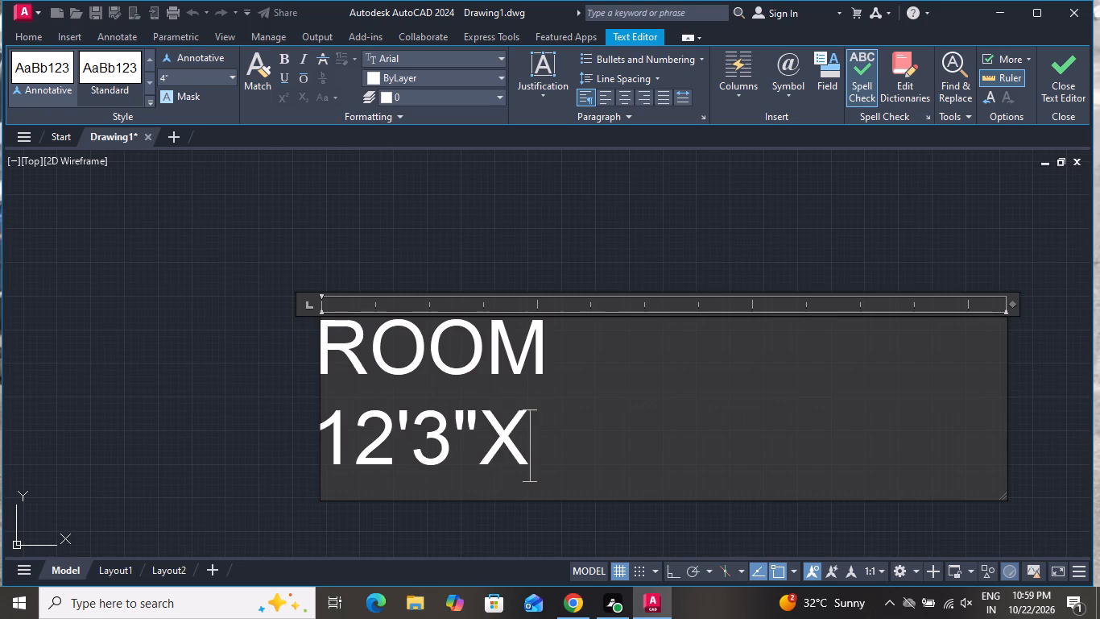
pyautogui.write("9'0")
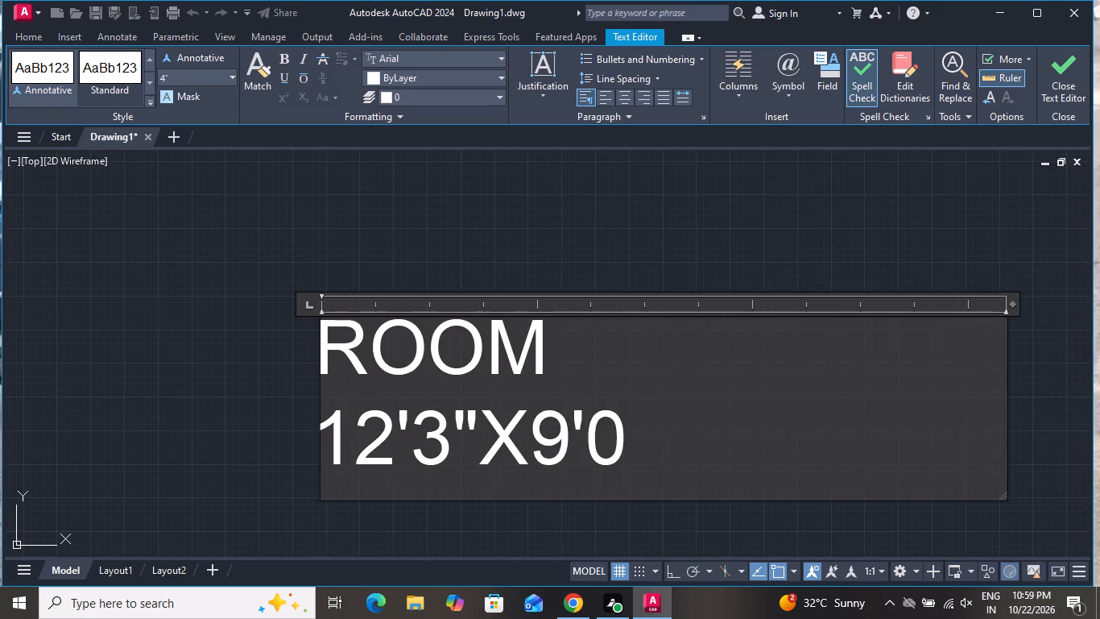
pyautogui.hotkey('shift', '"')
pyautogui.click(726, 226)
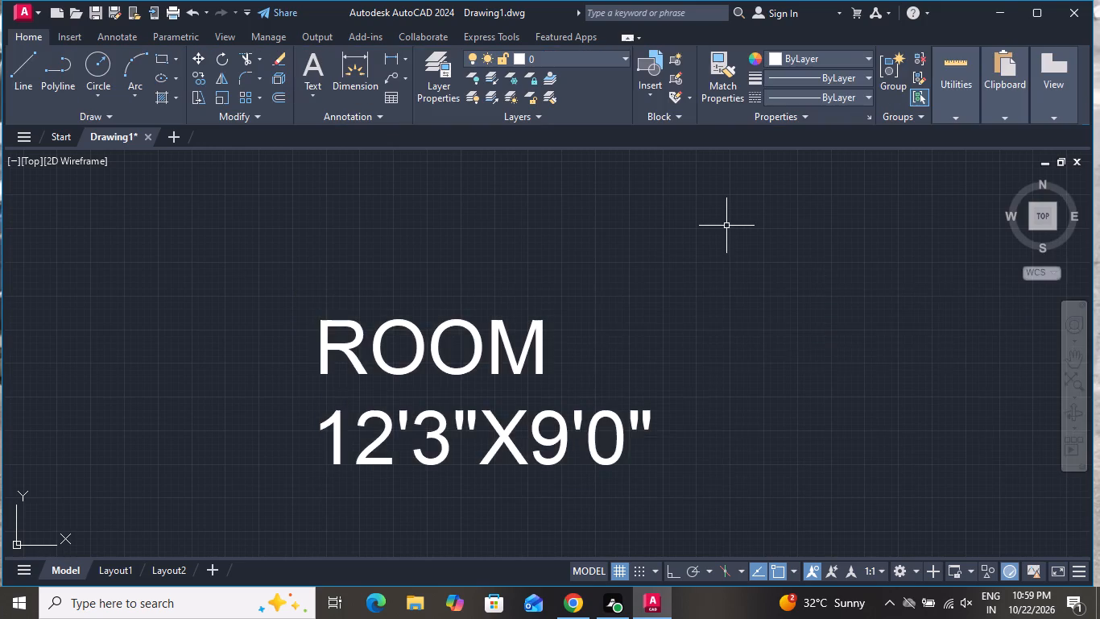
# Replace the OPEN TO SKY label in the redrawn plan's lounge with LOUNGE and 10'0"X10'0" on a second line.
pyautogui.scroll(-5, 709, 256)
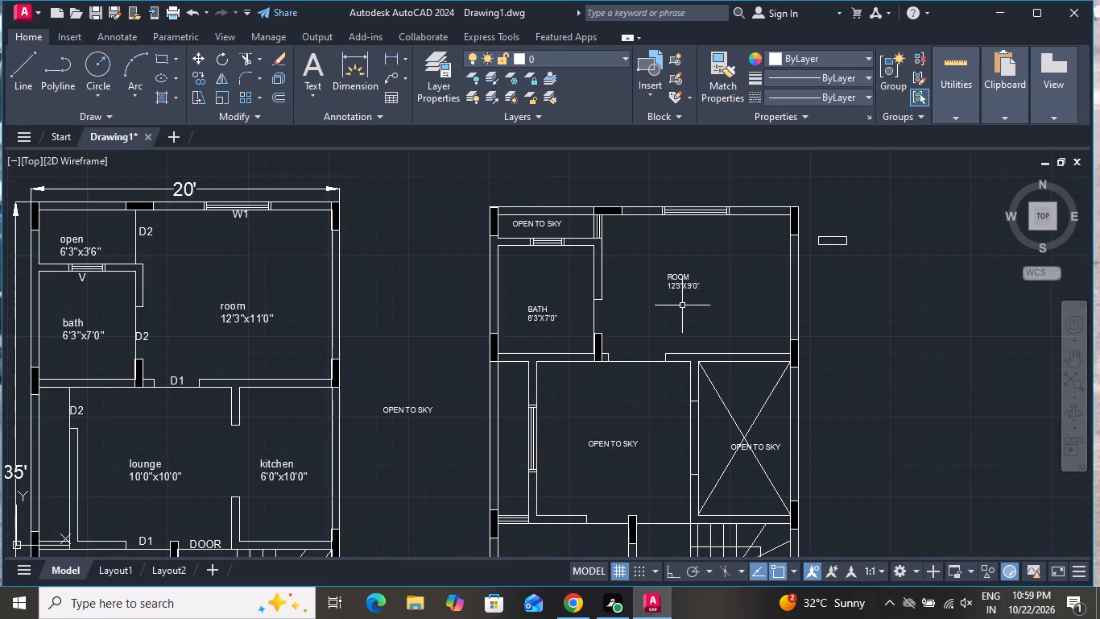
pyautogui.scroll(3, 637, 468)
pyautogui.doubleClick(635, 369)
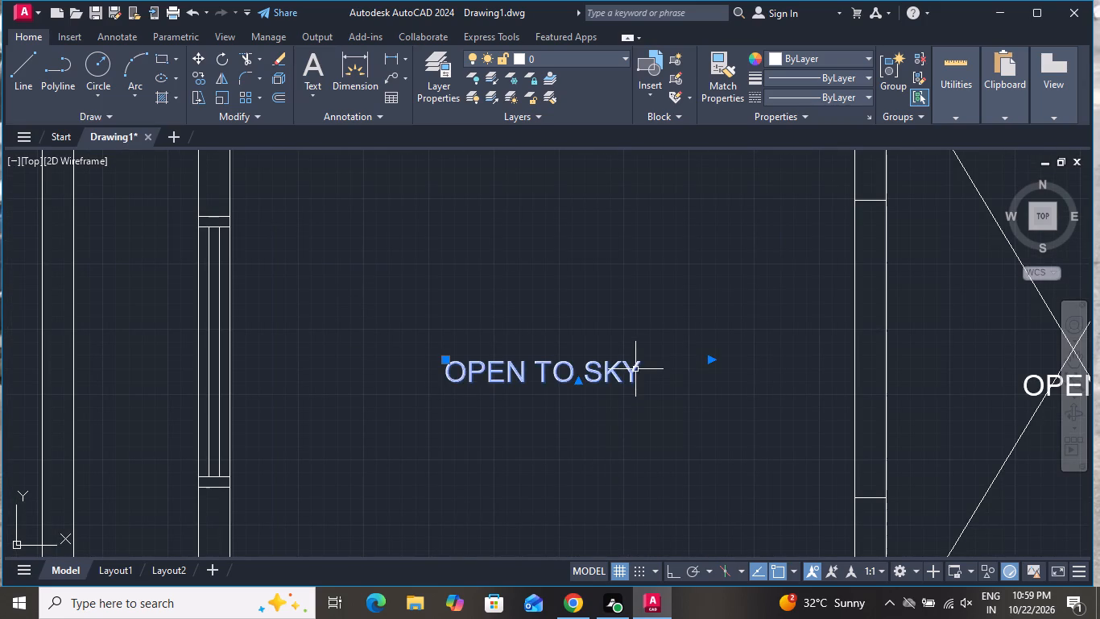
pyautogui.press('BackSpace')
pyautogui.press('BackSpace')
pyautogui.press('BackSpace')
pyautogui.press('BackSpace')
pyautogui.press('BackSpace')
pyautogui.press('BackSpace')
pyautogui.press('BackSpace')
pyautogui.press('BackSpace')
pyautogui.press('BackSpace')
pyautogui.press('BackSpace')
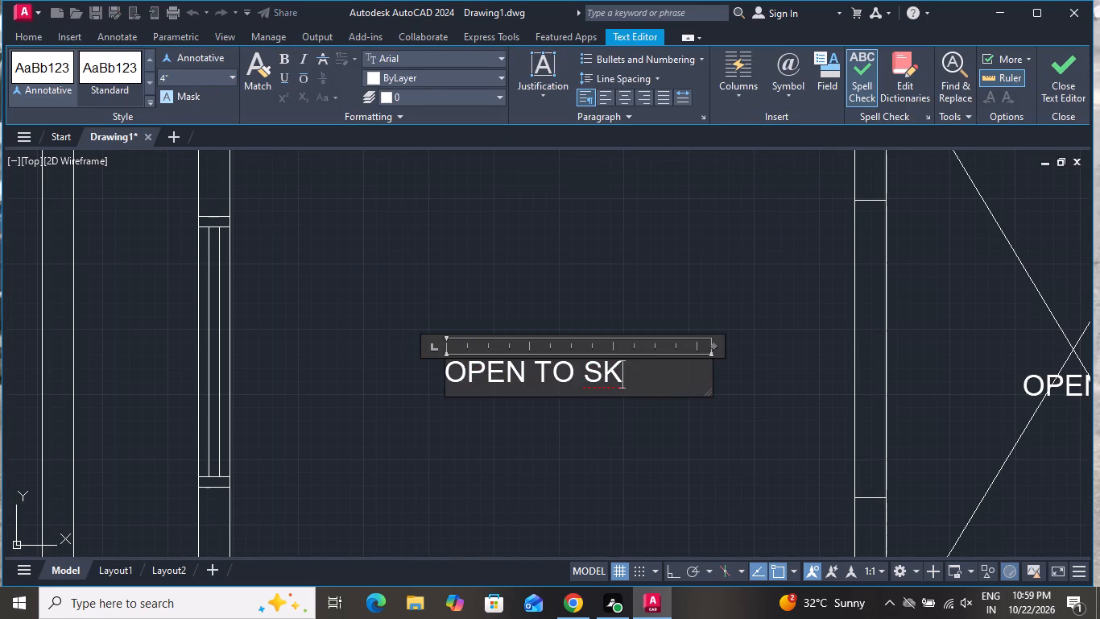
pyautogui.press('BackSpace')
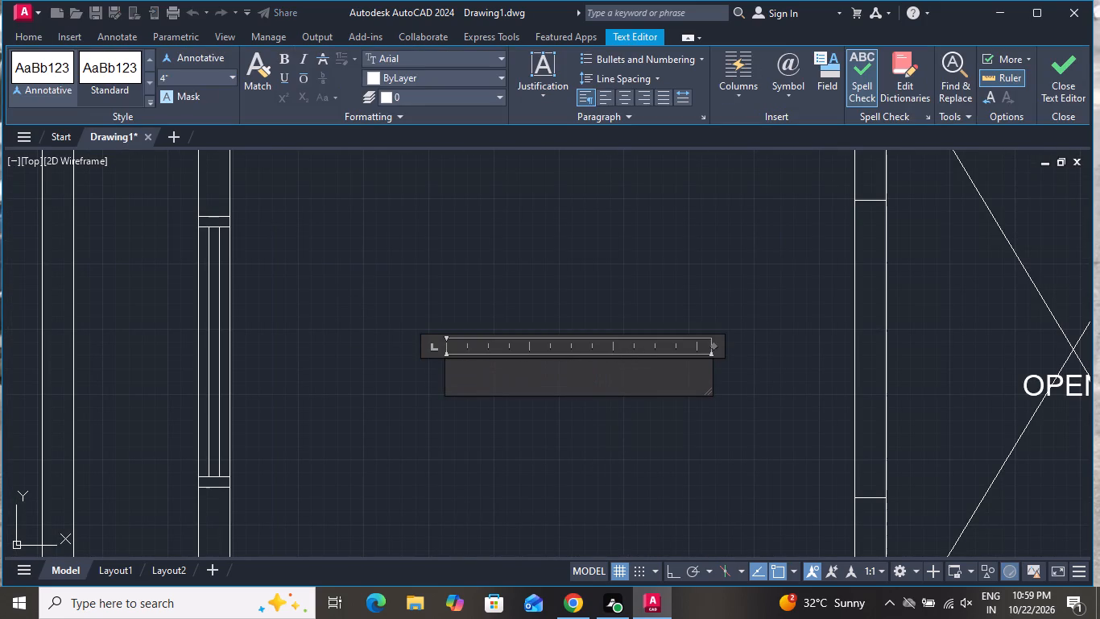
pyautogui.write('LO')
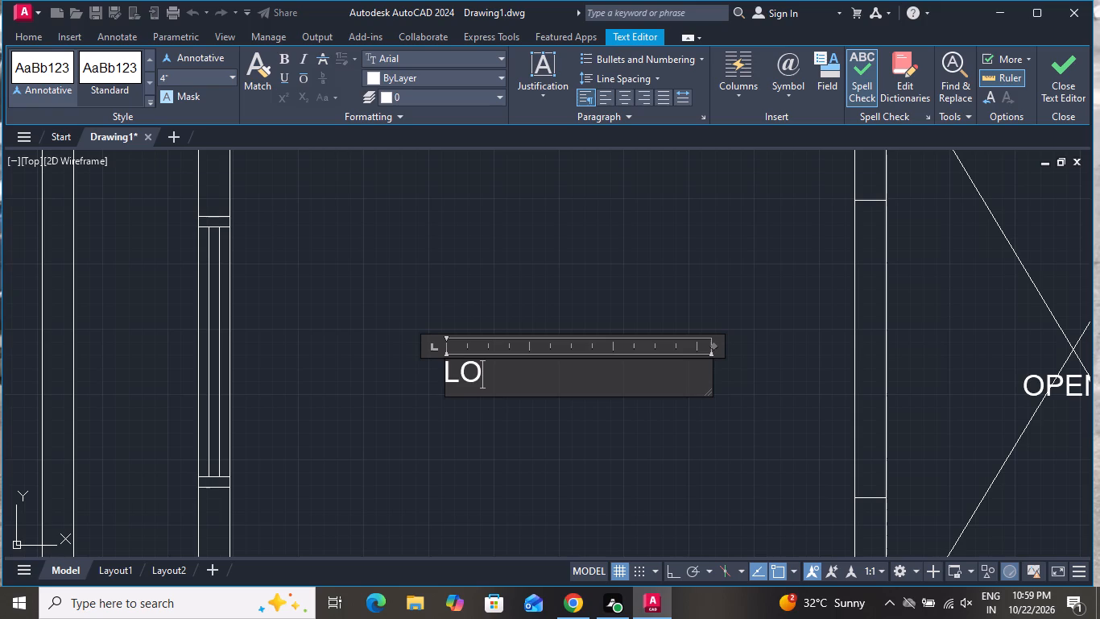
pyautogui.write('UNGE')
pyautogui.press('Return')
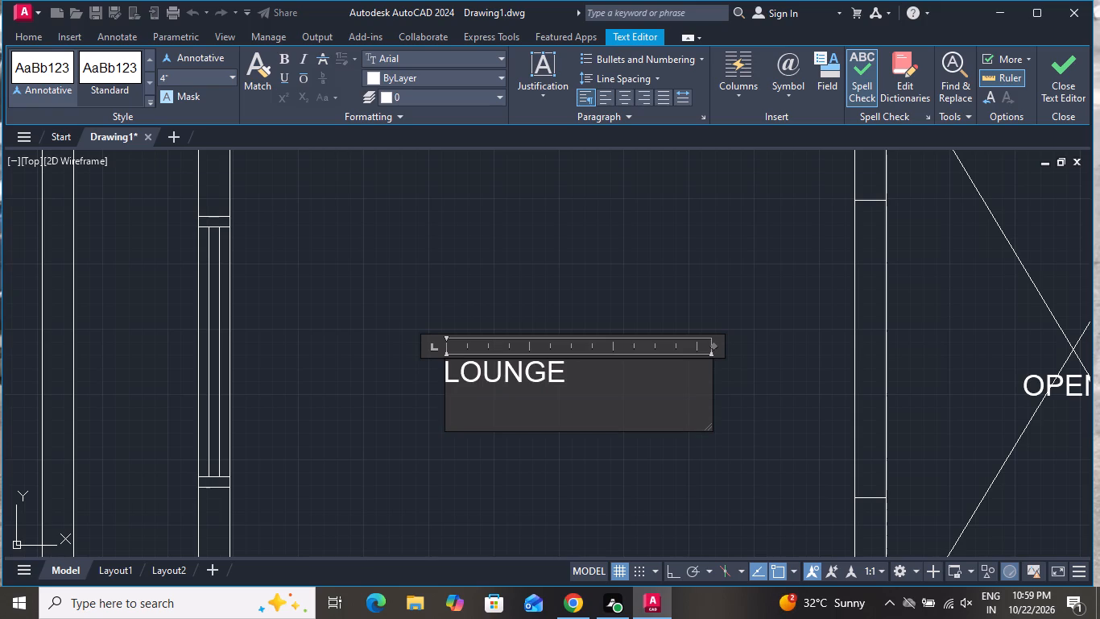
pyautogui.write("10'0")
pyautogui.write('"X')
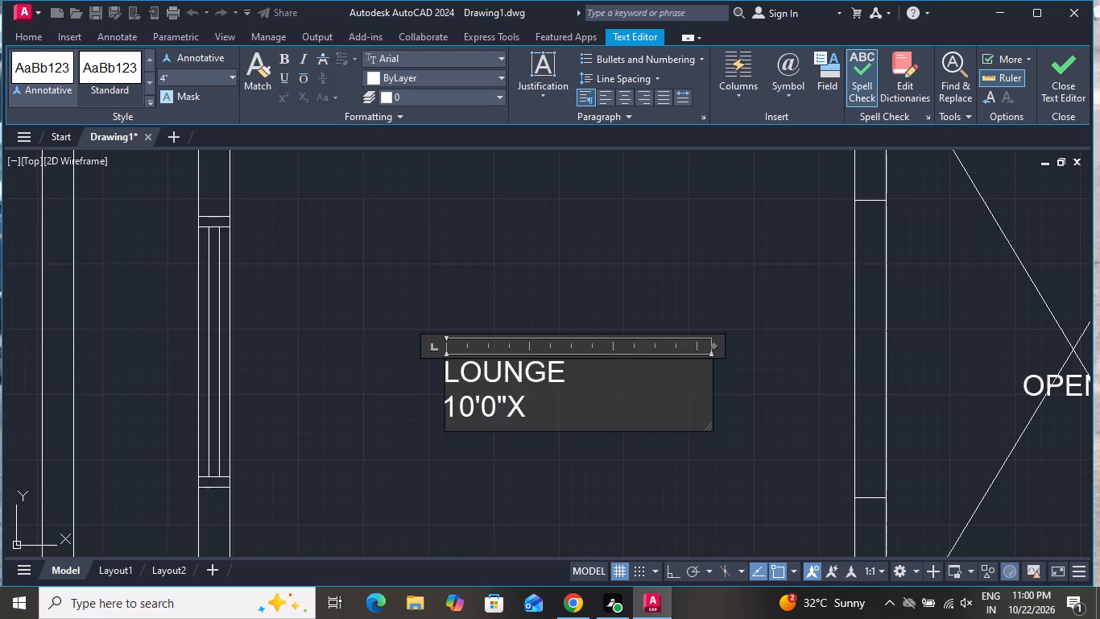
pyautogui.write('10')
pyautogui.write('\'0"')
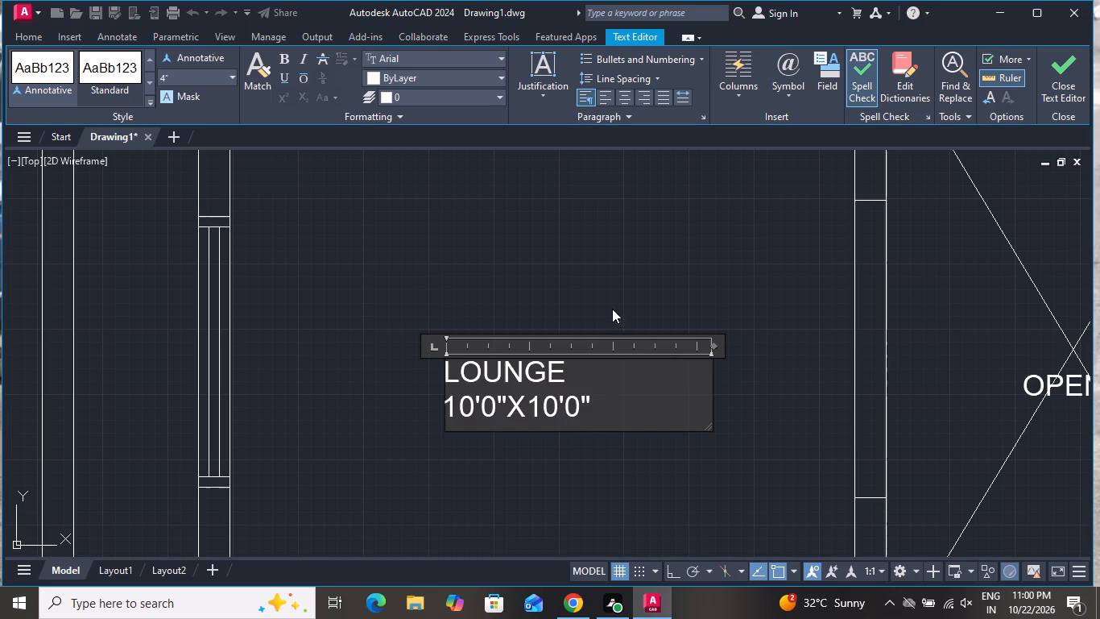
pyautogui.click(612, 309)
# Replace the OPEN TO SKY label in the redrawn plan's kitchen, beside the lounge, with KITCHEN and 6'0"X10'0" on a second line.
pyautogui.scroll(-3, 612, 309)
pyautogui.scroll(2, 744, 318)
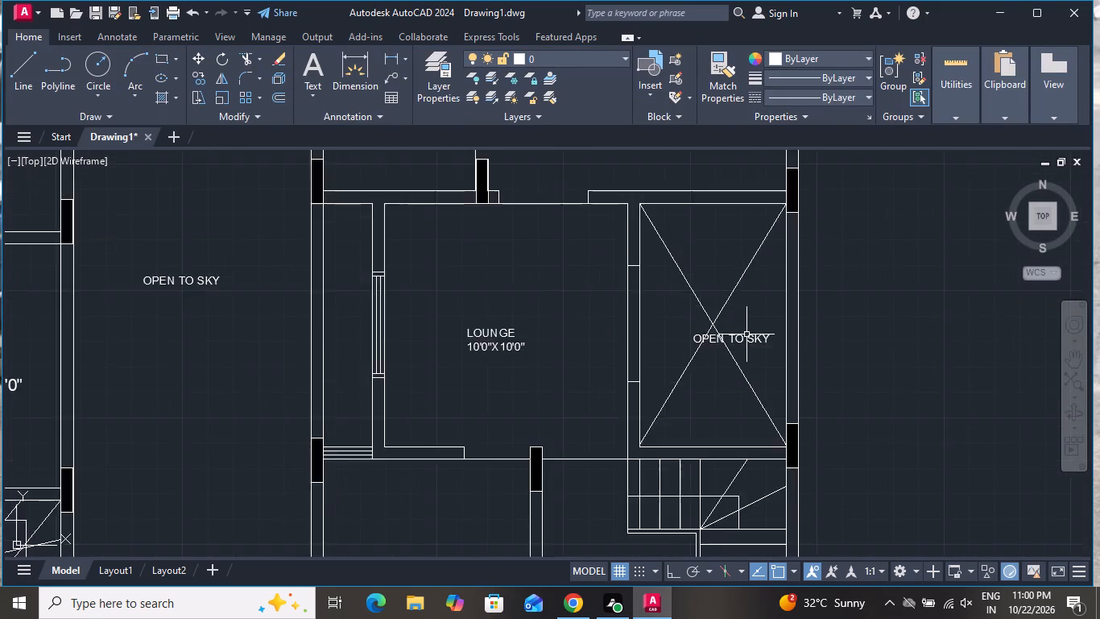
pyautogui.scroll(2, 747, 336)
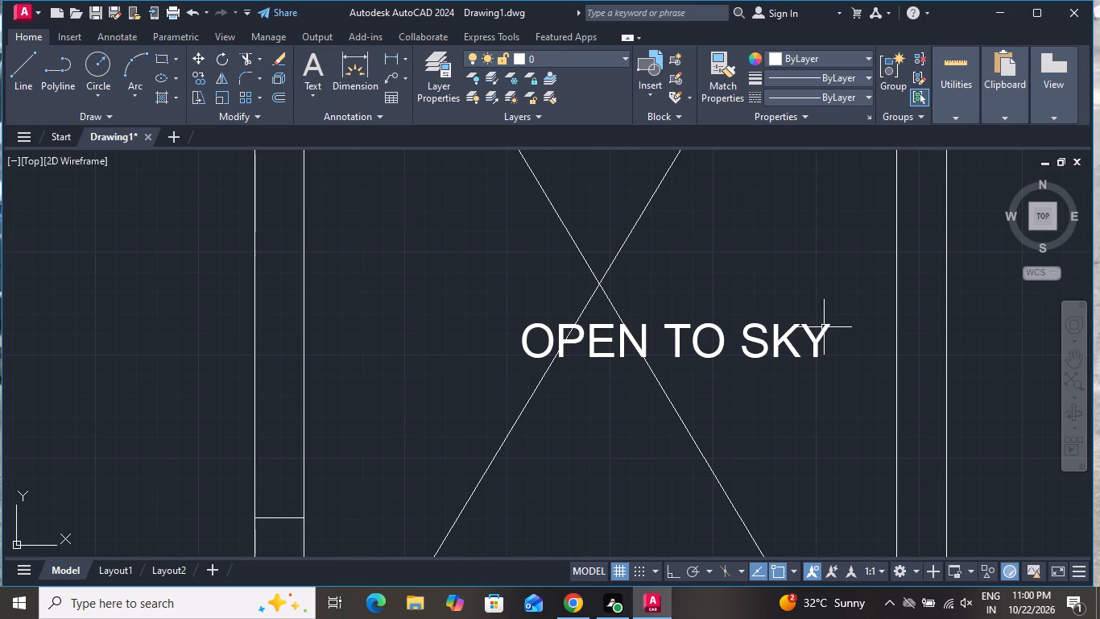
pyautogui.click(832, 328)
pyautogui.click(826, 327)
pyautogui.doubleClick(831, 332)
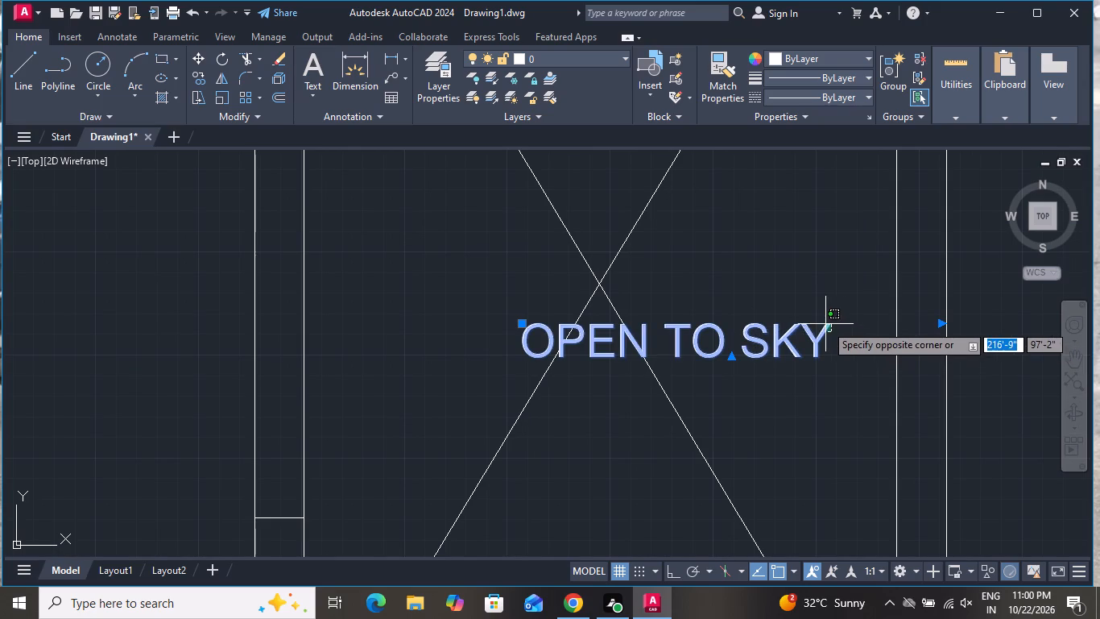
pyautogui.doubleClick(825, 328)
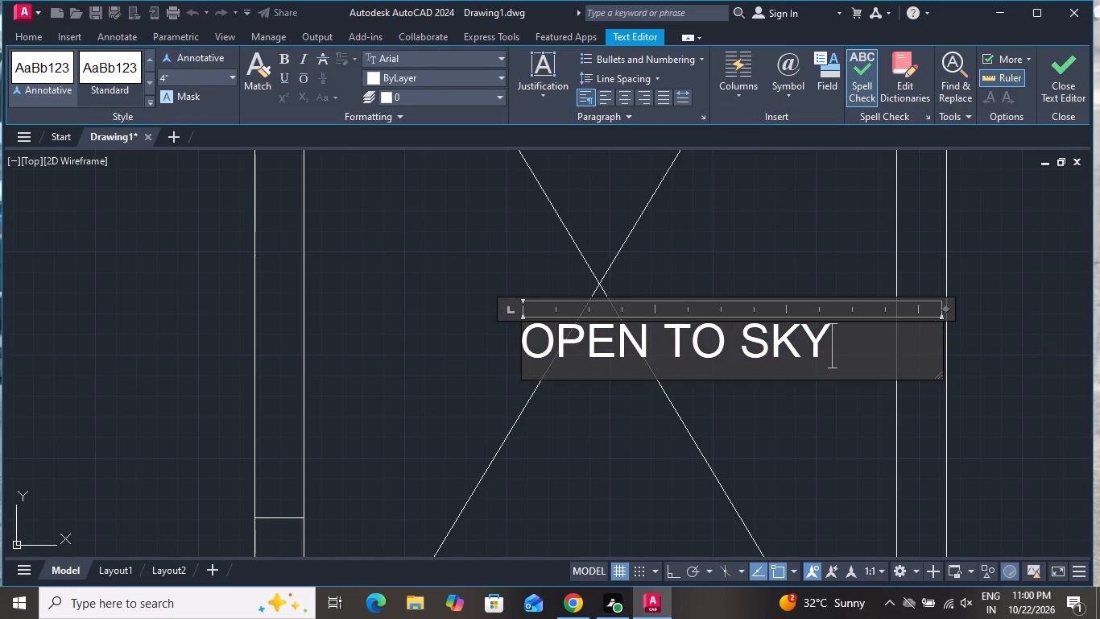
pyautogui.press('BackSpace')
pyautogui.press('BackSpace')
pyautogui.press('BackSpace')
pyautogui.press('BackSpace')
pyautogui.press('BackSpace')
pyautogui.press('BackSpace')
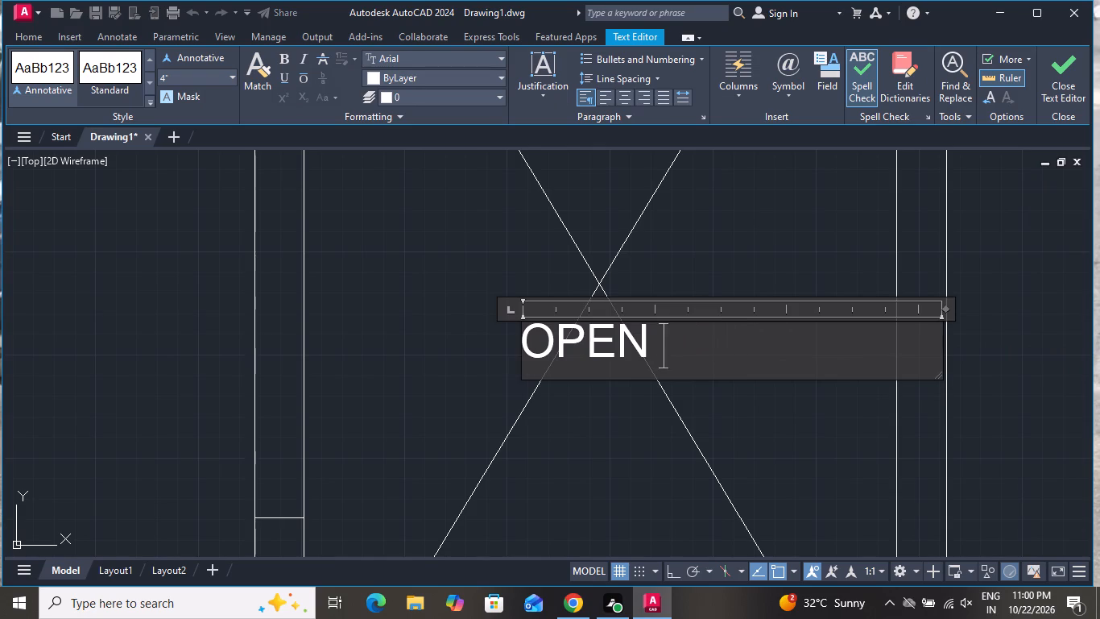
pyautogui.press('BackSpace')
pyautogui.press('BackSpace')
pyautogui.press('BackSpace')
pyautogui.press('BackSpace')
pyautogui.press('BackSpace')
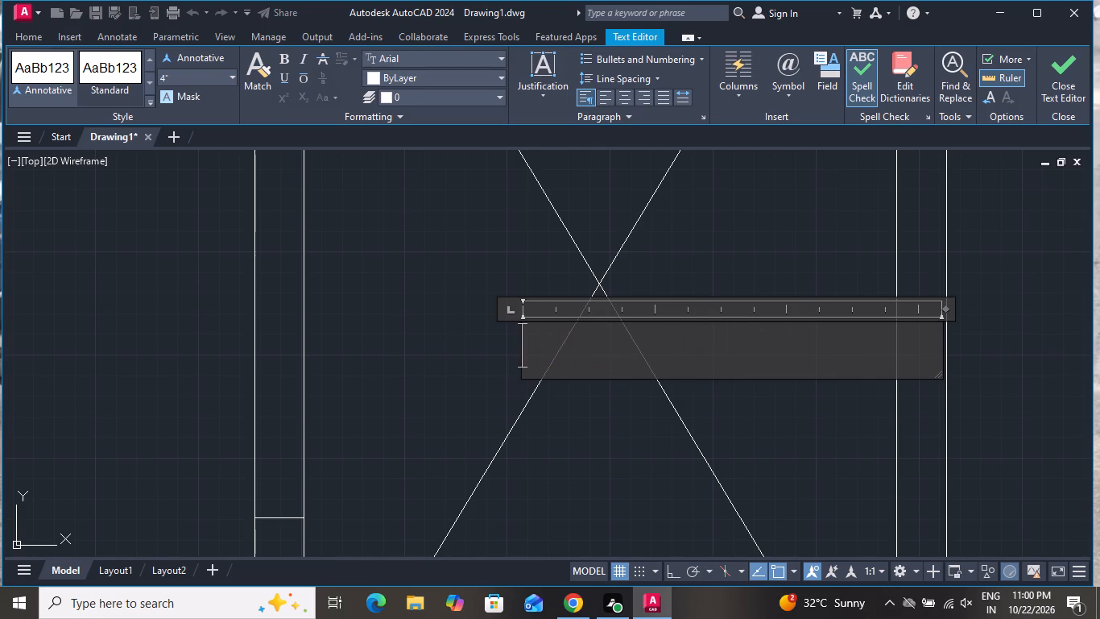
pyautogui.write('KITCHR')
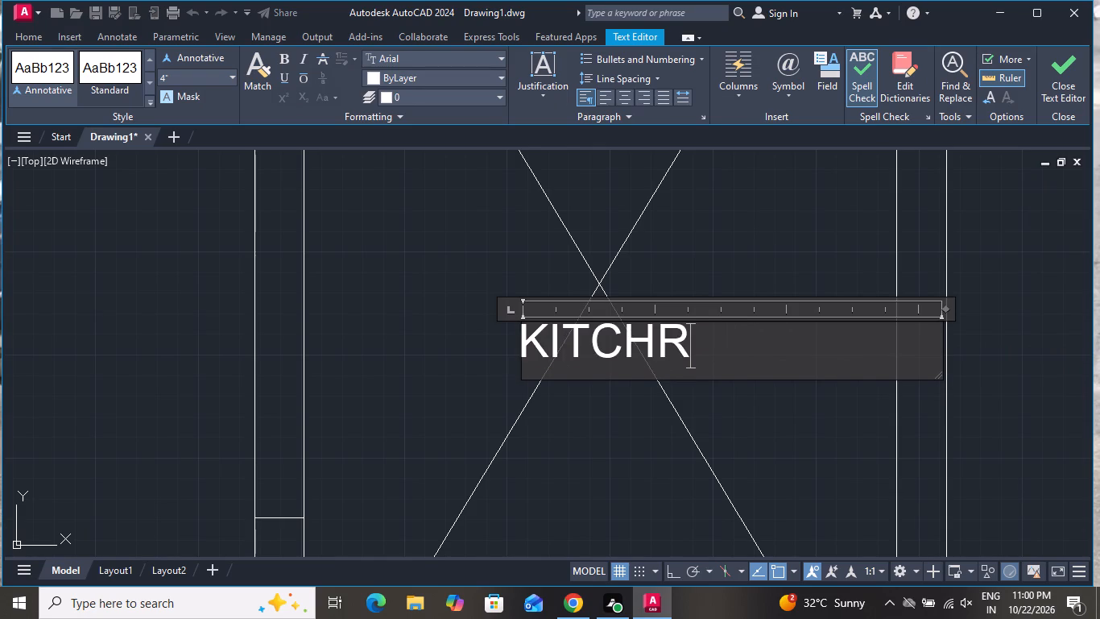
pyautogui.press('BackSpace')
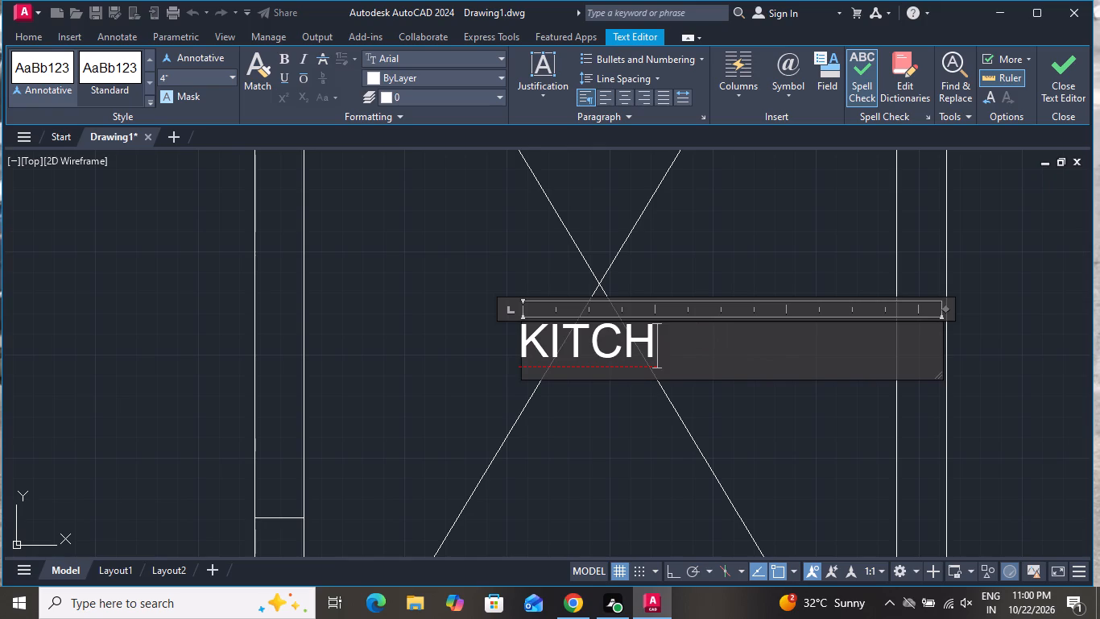
pyautogui.write('EN')
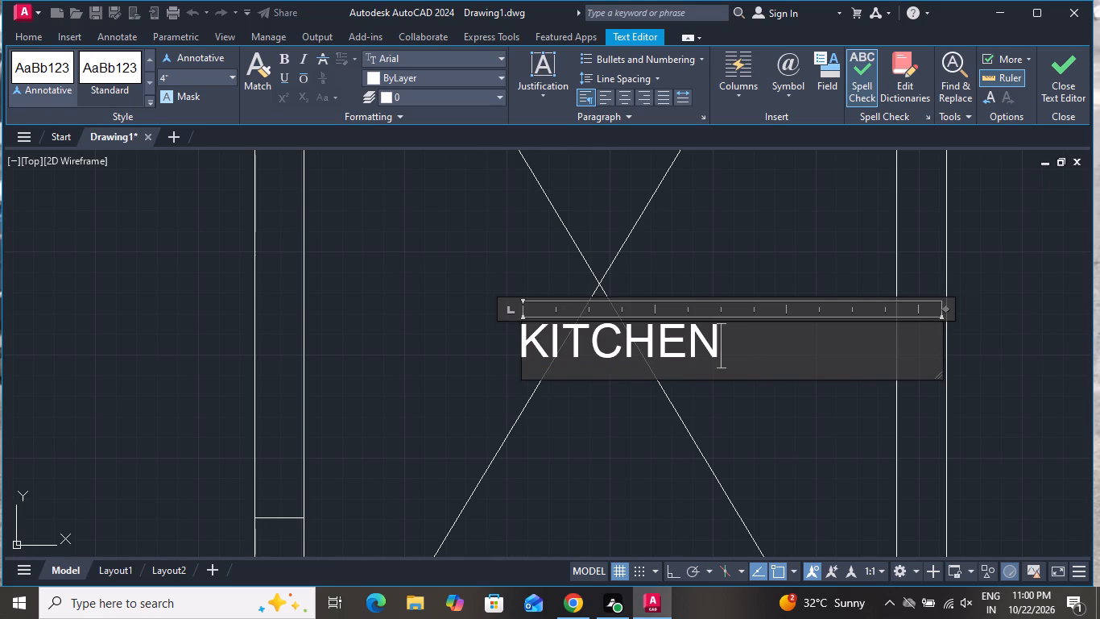
pyautogui.press('Return')
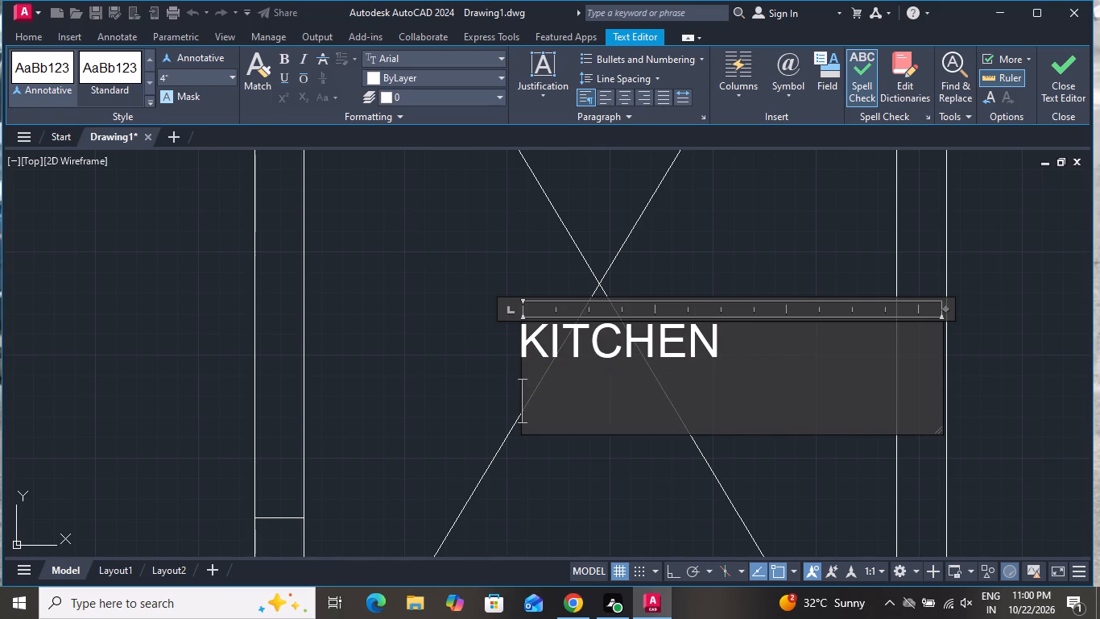
pyautogui.write("6'")
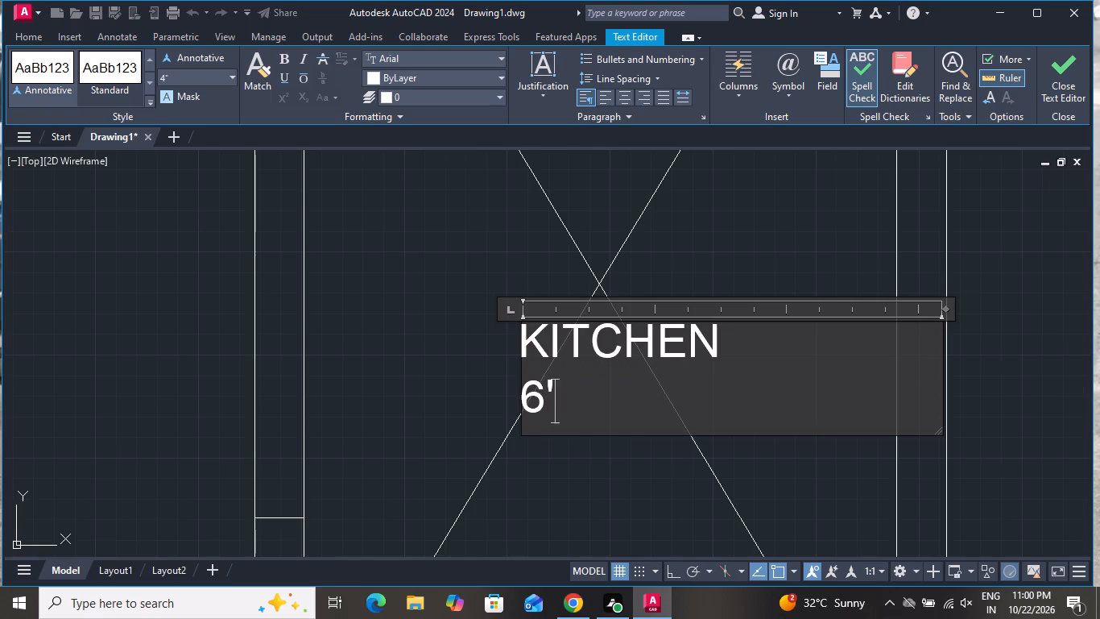
pyautogui.write('0"')
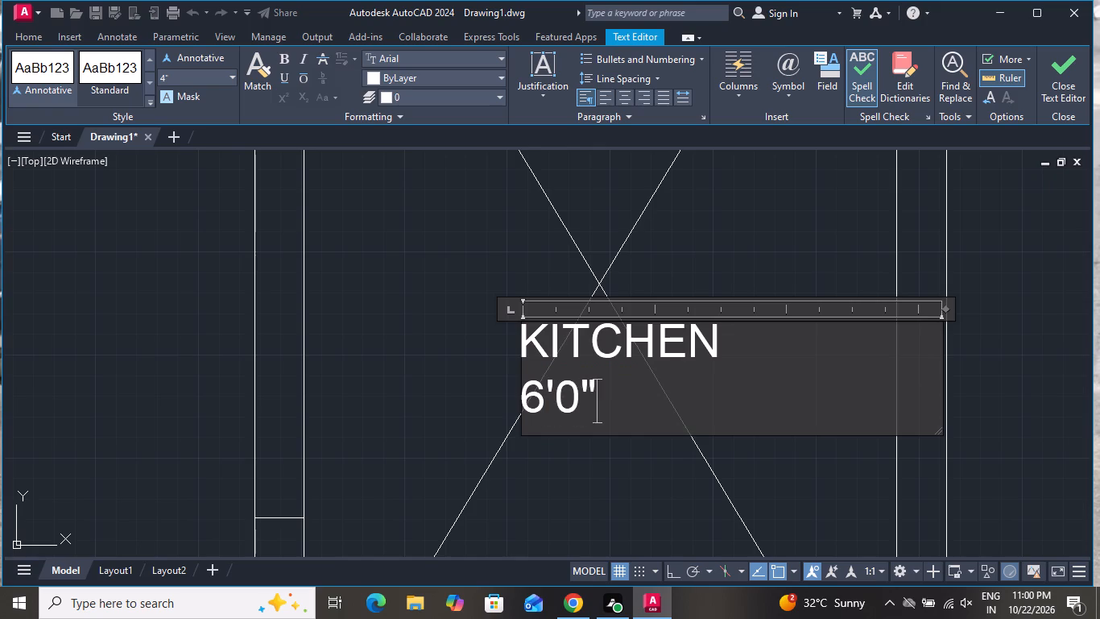
pyautogui.press('x')
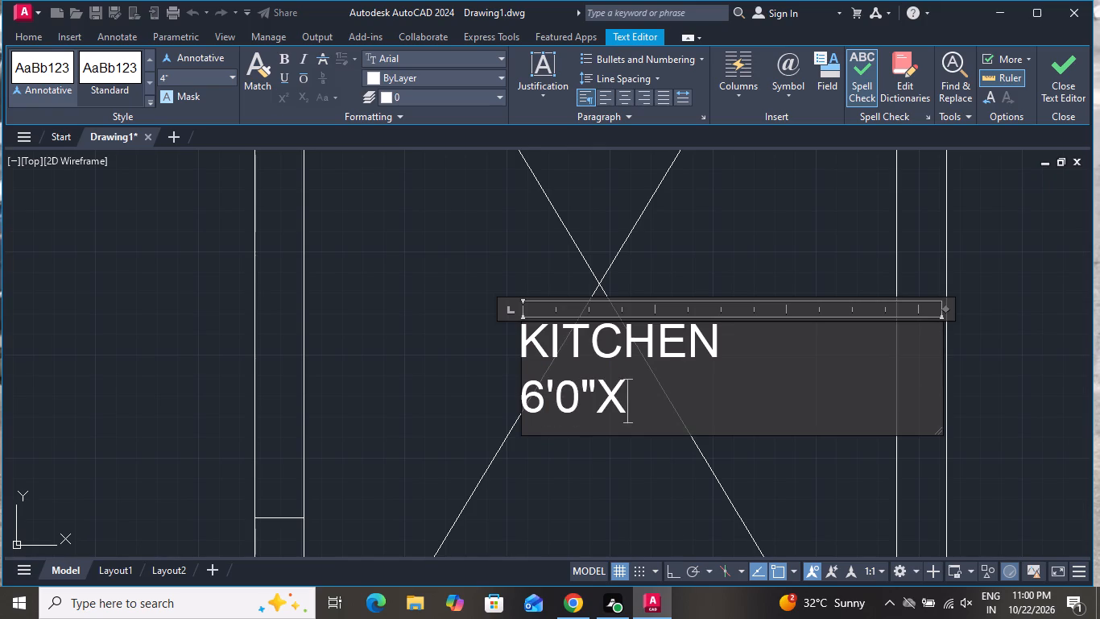
pyautogui.write('10')
pyautogui.write("'0")
pyautogui.hotkey('shift', '"')
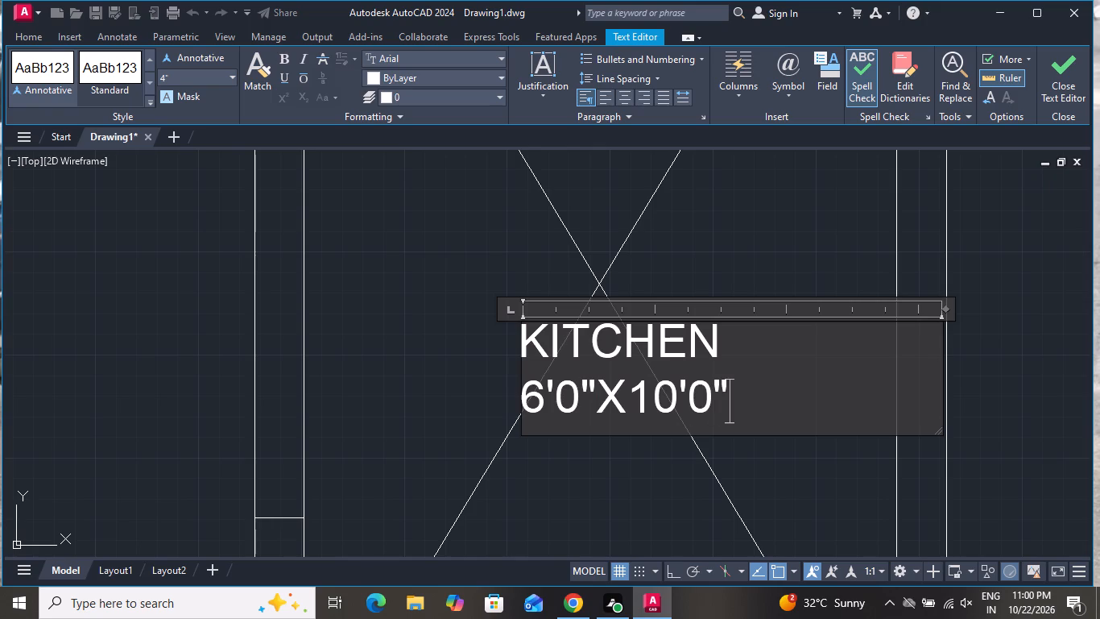
pyautogui.click(785, 247)
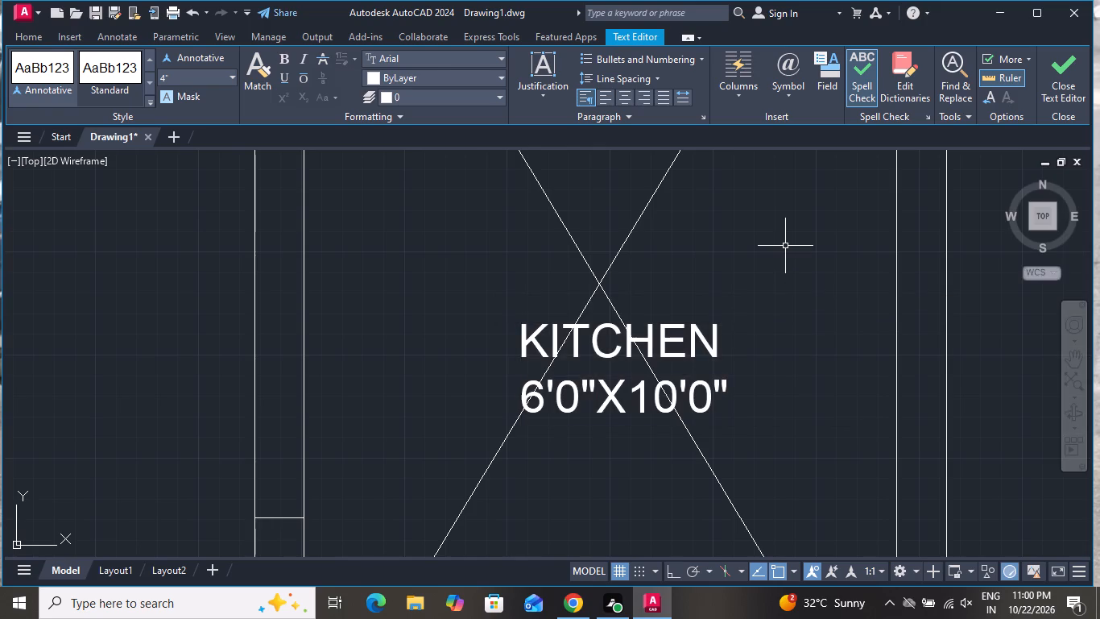
# Replace the OPEN TO SKY label in the redrawn plan's lower room with ROOM and 8'6"X13'0" on a second line.
pyautogui.scroll(-4, 785, 235)
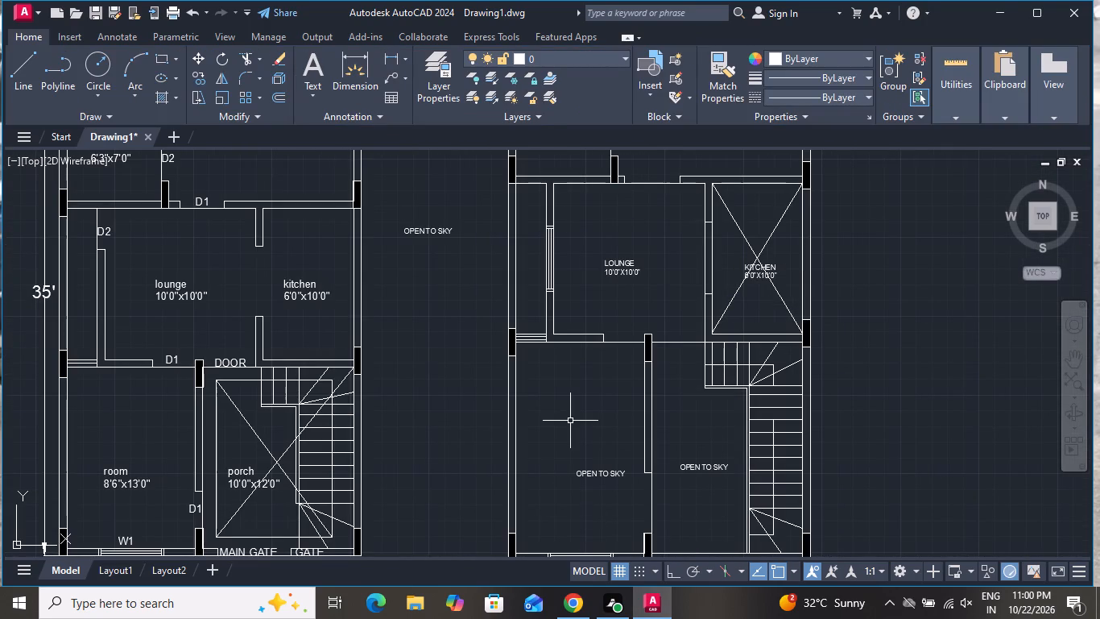
pyautogui.scroll(2, 593, 495)
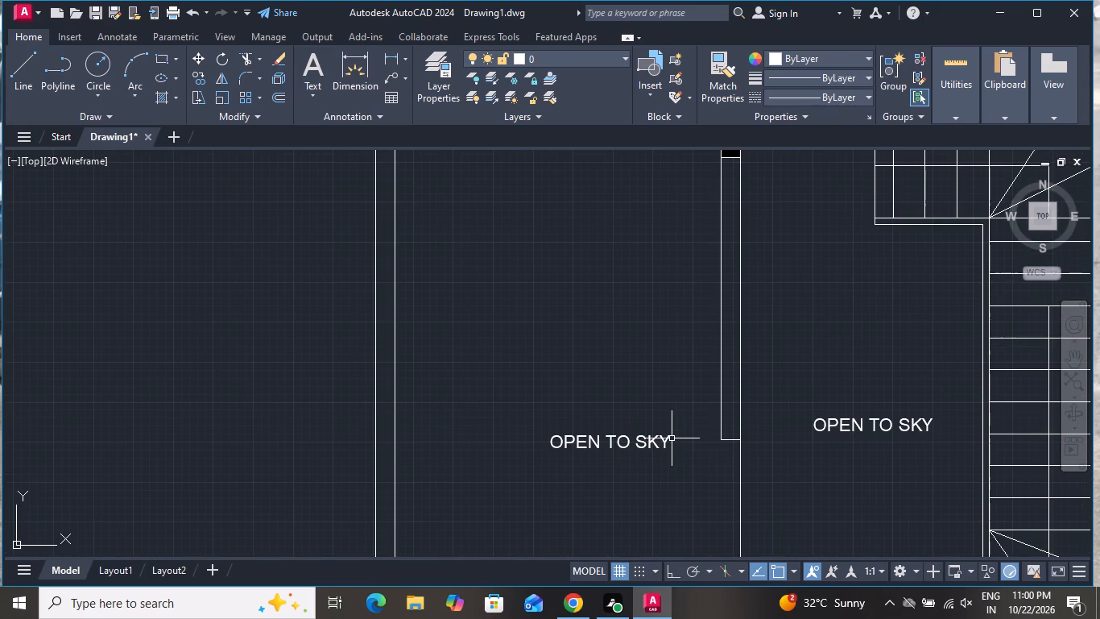
pyautogui.doubleClick(671, 437)
pyautogui.press('BackSpace')
pyautogui.press('BackSpace')
pyautogui.press('BackSpace')
pyautogui.press('BackSpace')
pyautogui.press('BackSpace')
pyautogui.press('BackSpace')
pyautogui.press('BackSpace')
pyautogui.press('BackSpace')
pyautogui.press('BackSpace')
pyautogui.press('BackSpace')
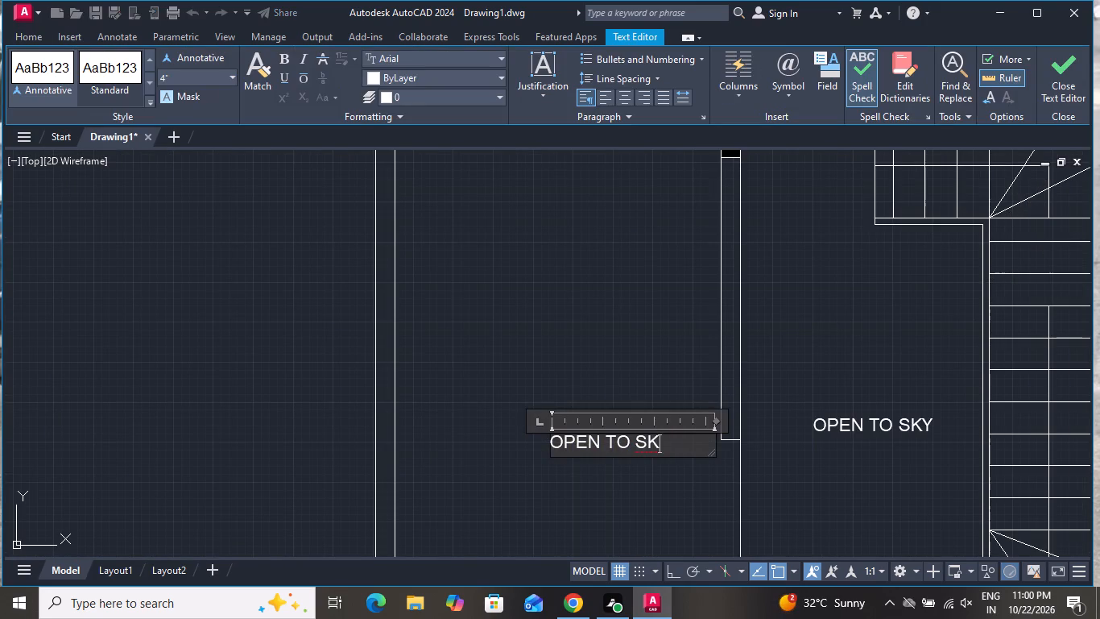
pyautogui.press('BackSpace')
pyautogui.write('ROOM')
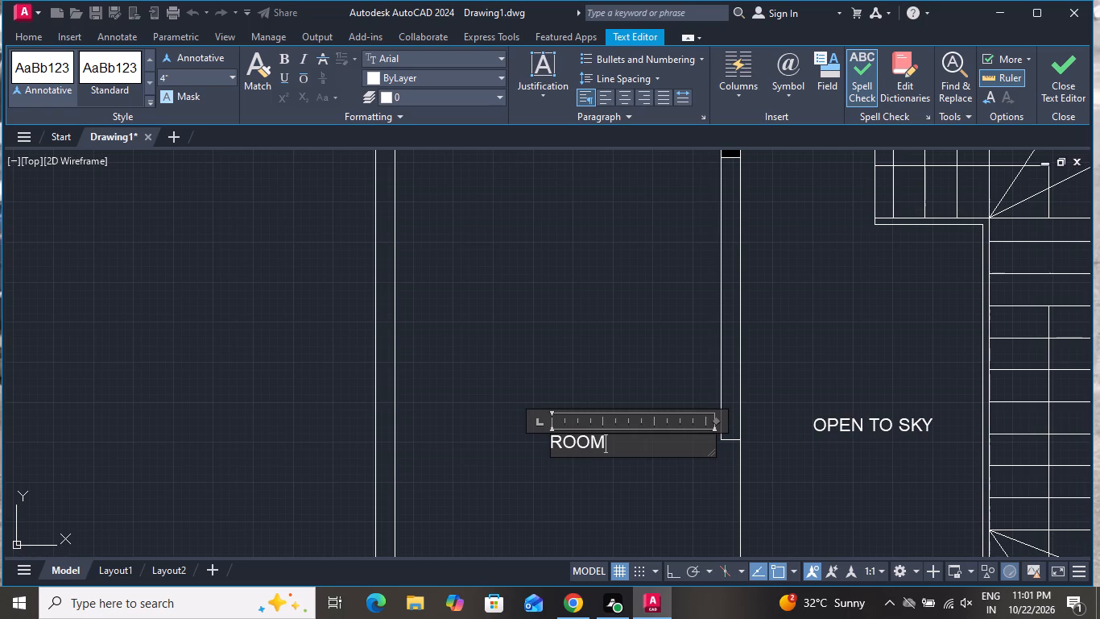
pyautogui.press('Return')
pyautogui.write("8'6")
pyautogui.write('"X')
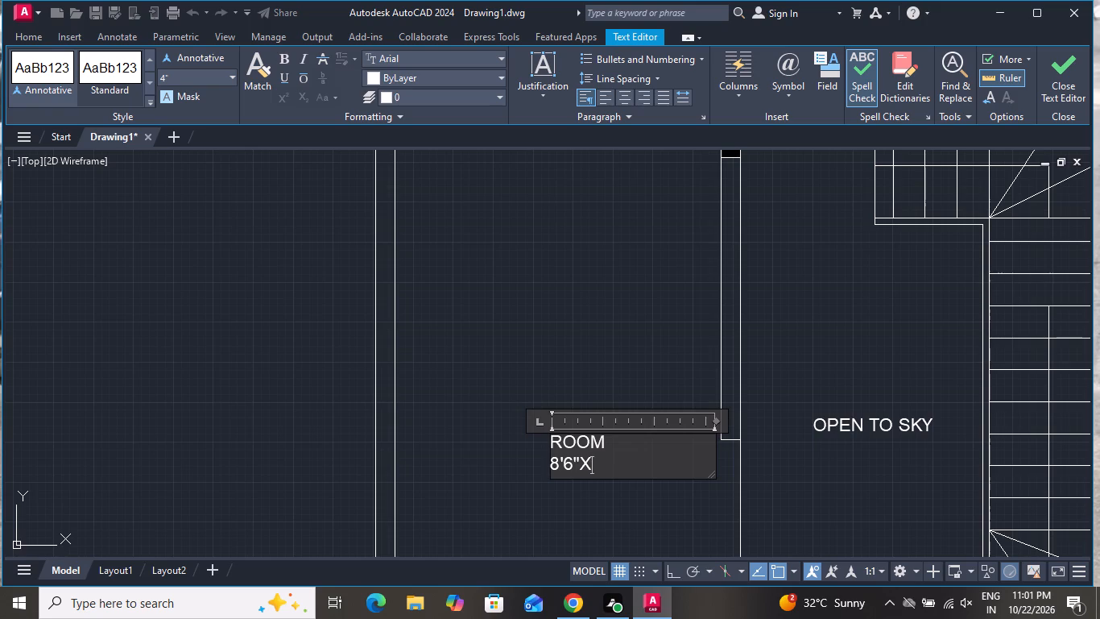
pyautogui.write('13\'0"')
pyautogui.click(624, 405)
# Move the ROOM 8'6"X13'0" label up and to the left, away from the partition wall, within the lower room.
pyautogui.click(618, 409)
pyautogui.click(554, 480)
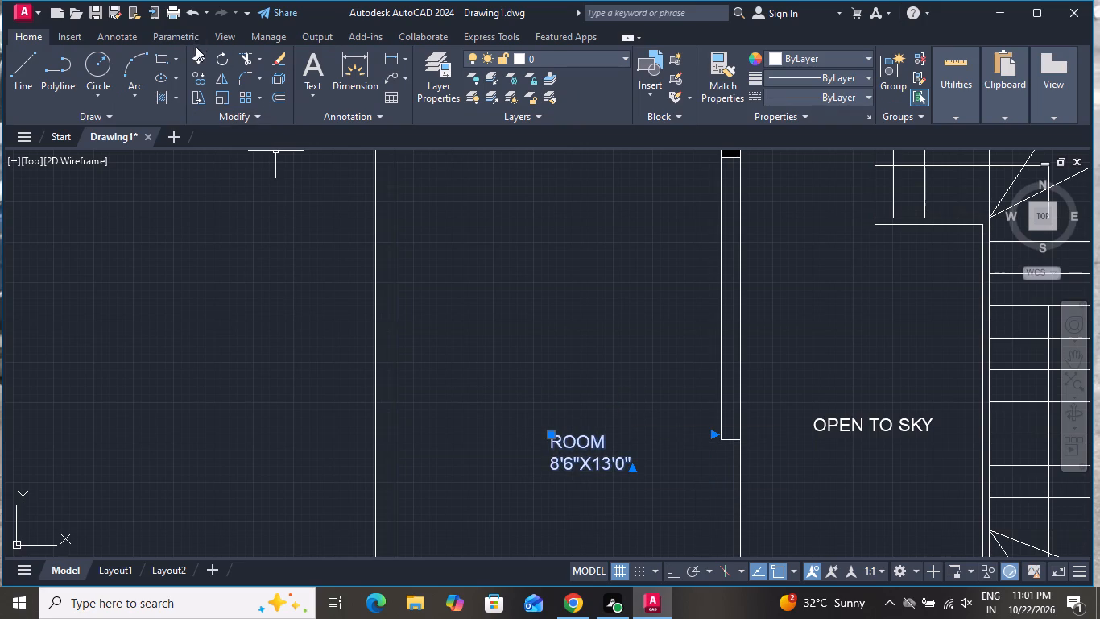
pyautogui.click(201, 56)
pyautogui.click(565, 455)
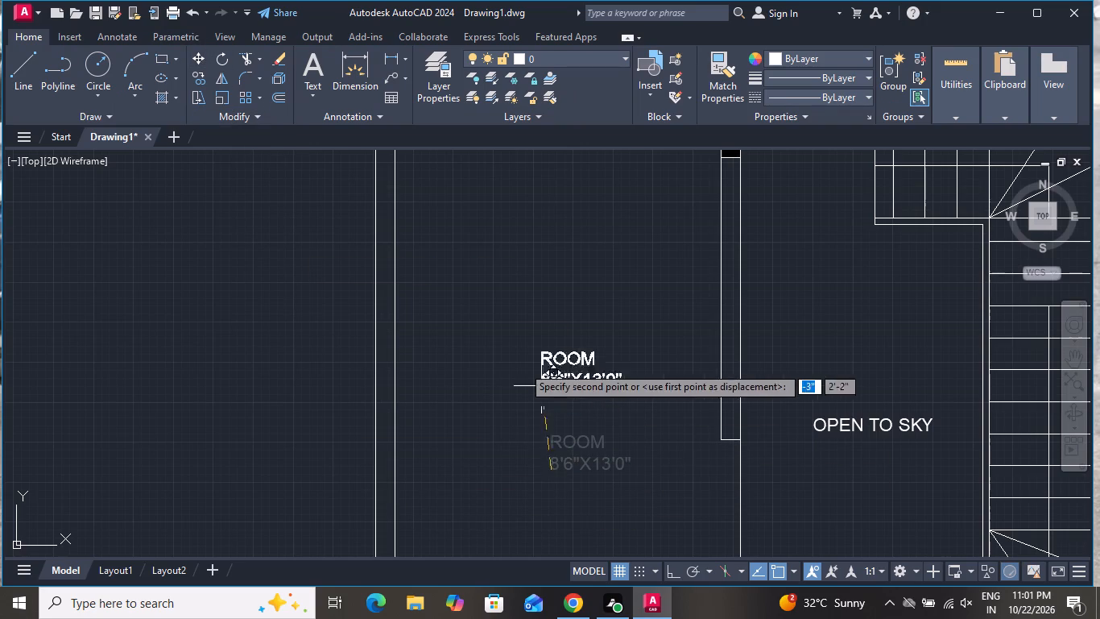
pyautogui.click(502, 314)
# Replace the OPEN TO SKY label beside the redrawn plan's staircase with TARRACE and 10'0"X13'3" on a second line.
pyautogui.doubleClick(930, 425)
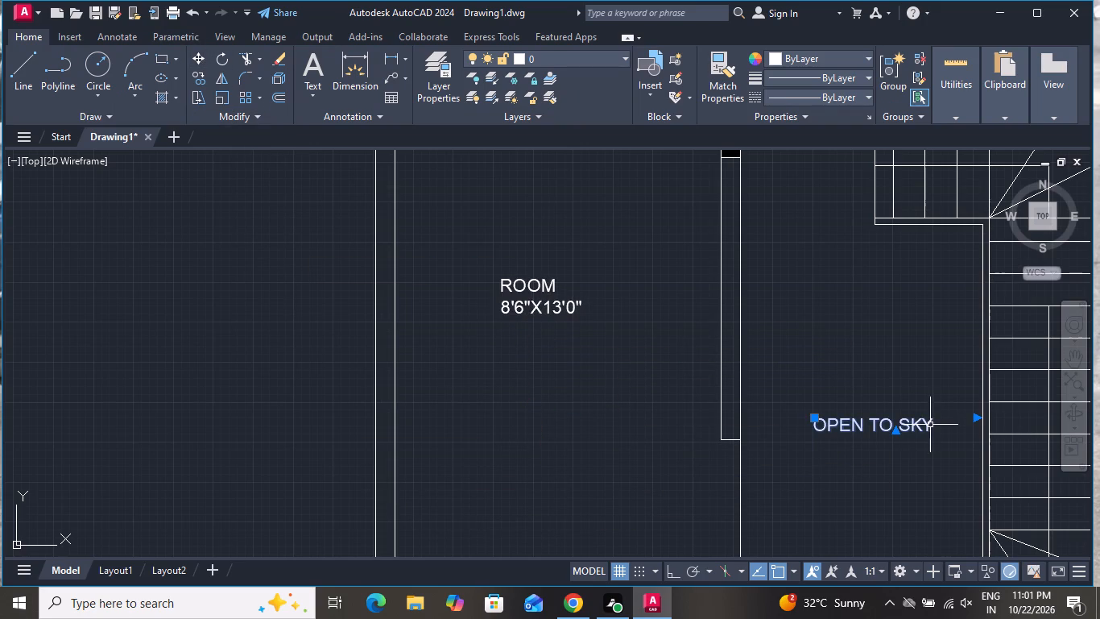
pyautogui.press('BackSpace')
pyautogui.press('BackSpace')
pyautogui.press('BackSpace')
pyautogui.press('BackSpace')
pyautogui.press('BackSpace')
pyautogui.press('BackSpace')
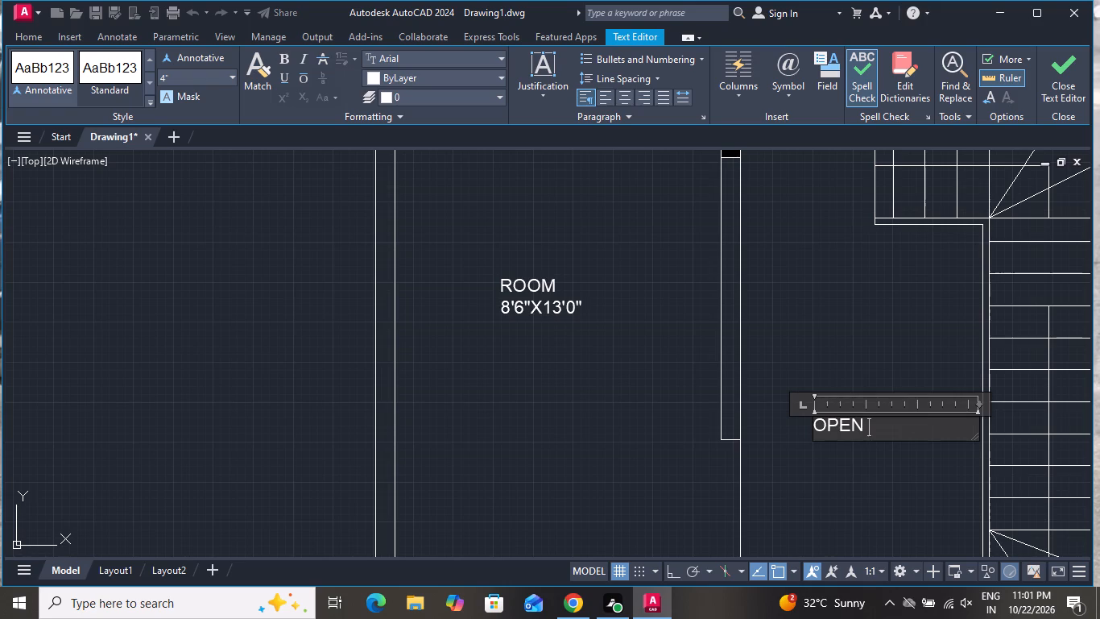
pyautogui.press('BackSpace')
pyautogui.press('BackSpace')
pyautogui.press('BackSpace')
pyautogui.press('BackSpace')
pyautogui.press('BackSpace')
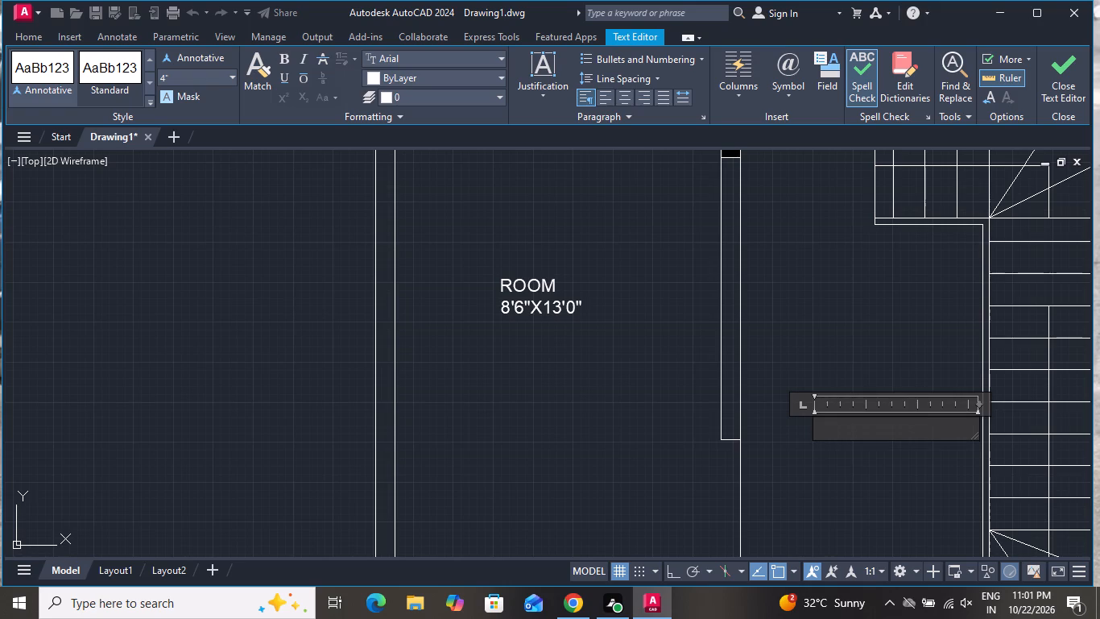
pyautogui.press('t')
pyautogui.write('ARR')
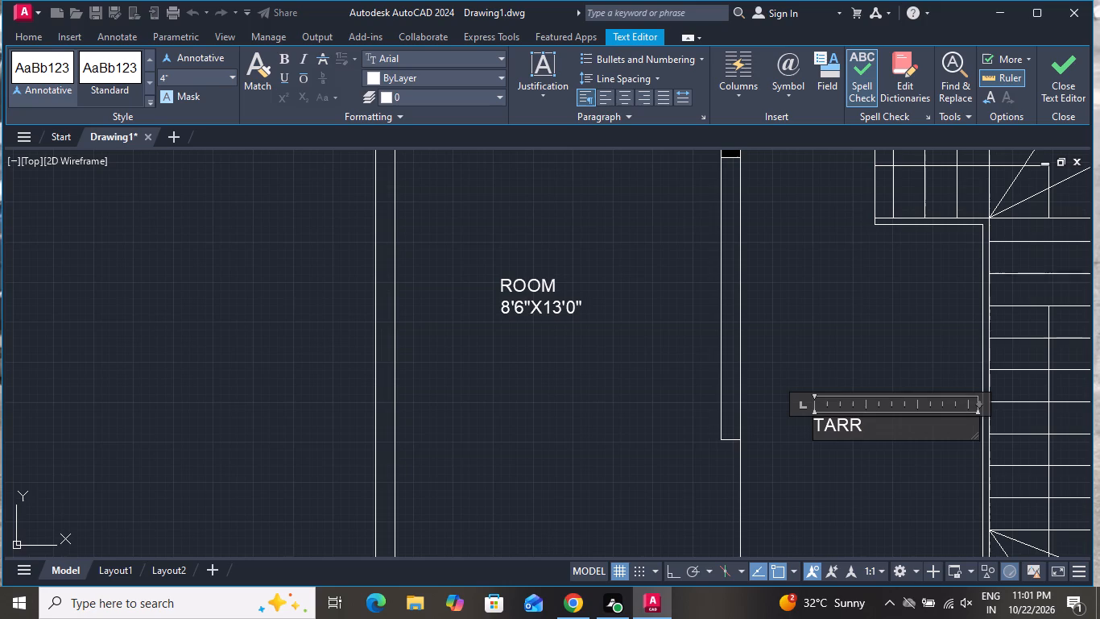
pyautogui.write('ACE')
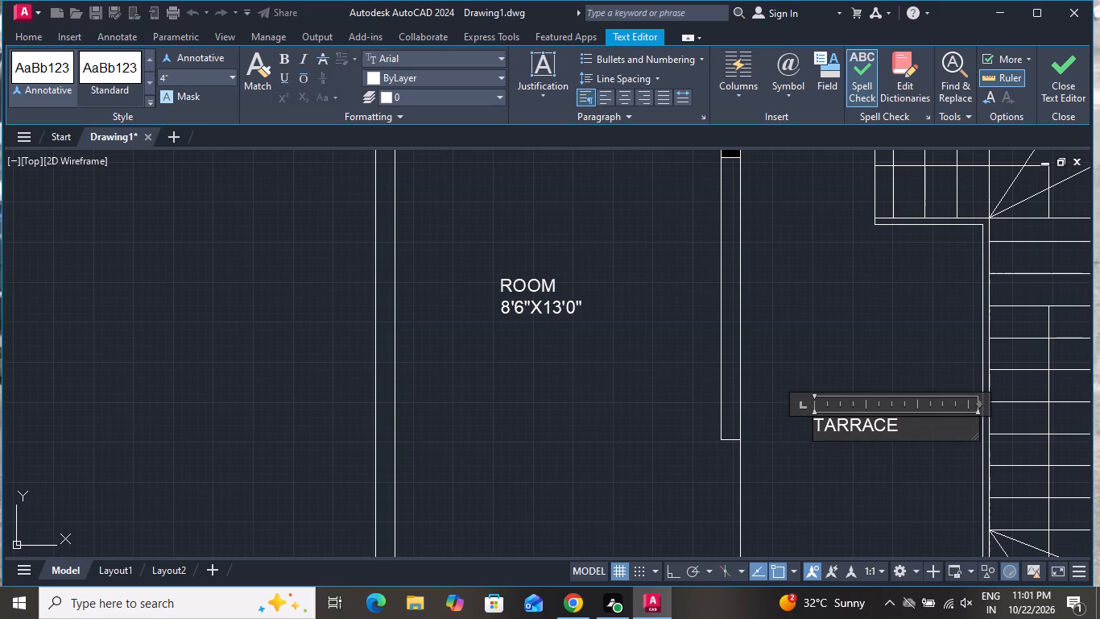
pyautogui.press('Return')
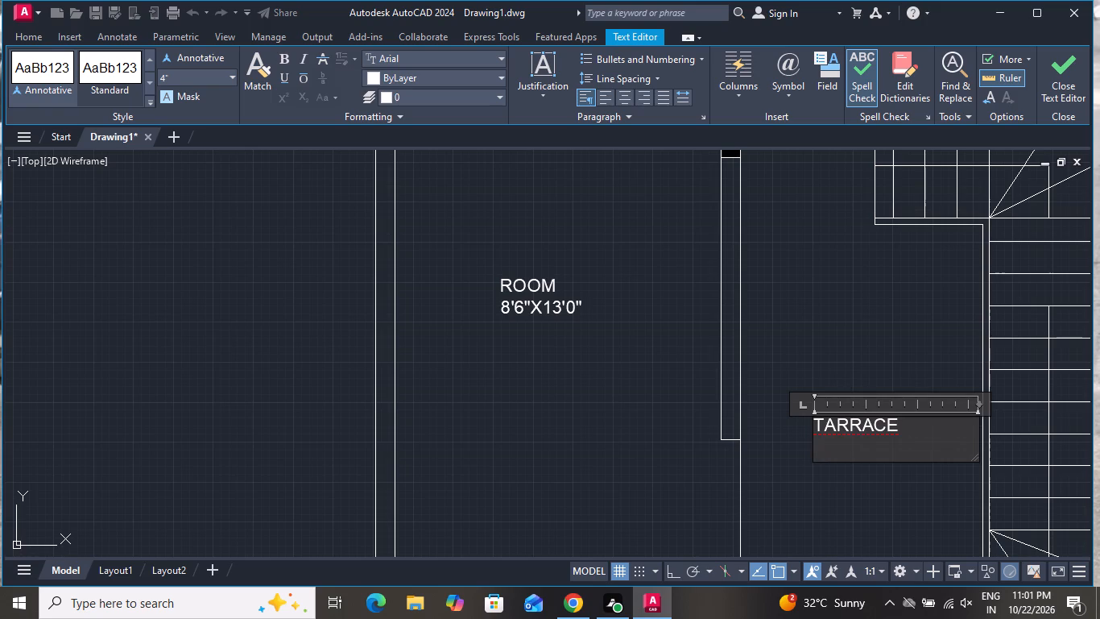
pyautogui.write('10')
pyautogui.write("'0")
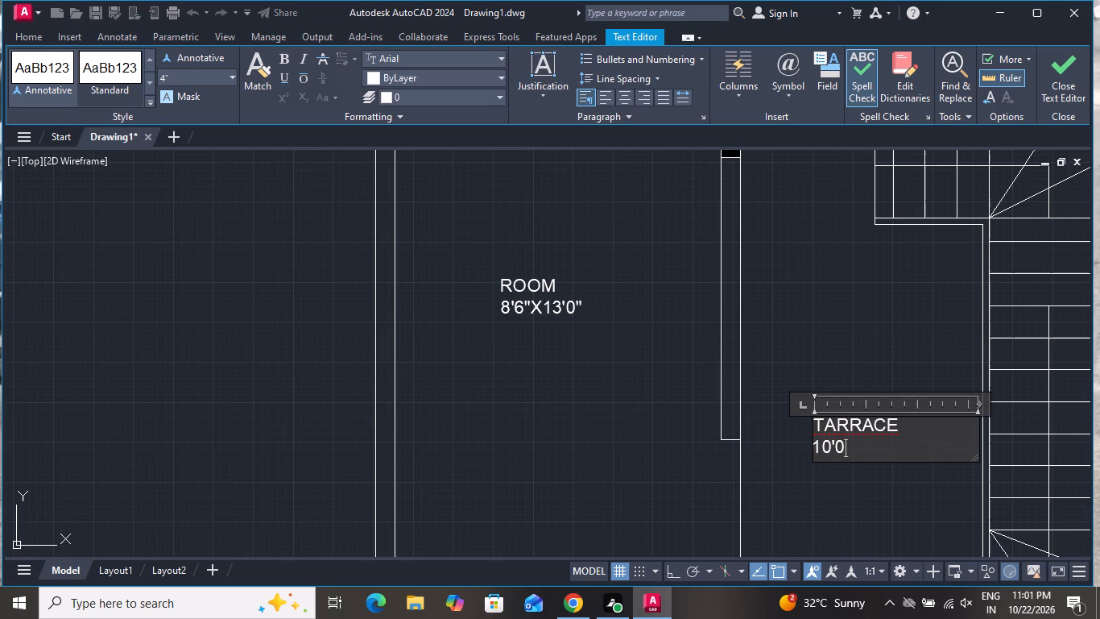
pyautogui.hotkey('shift', '"')
pyautogui.press('x')
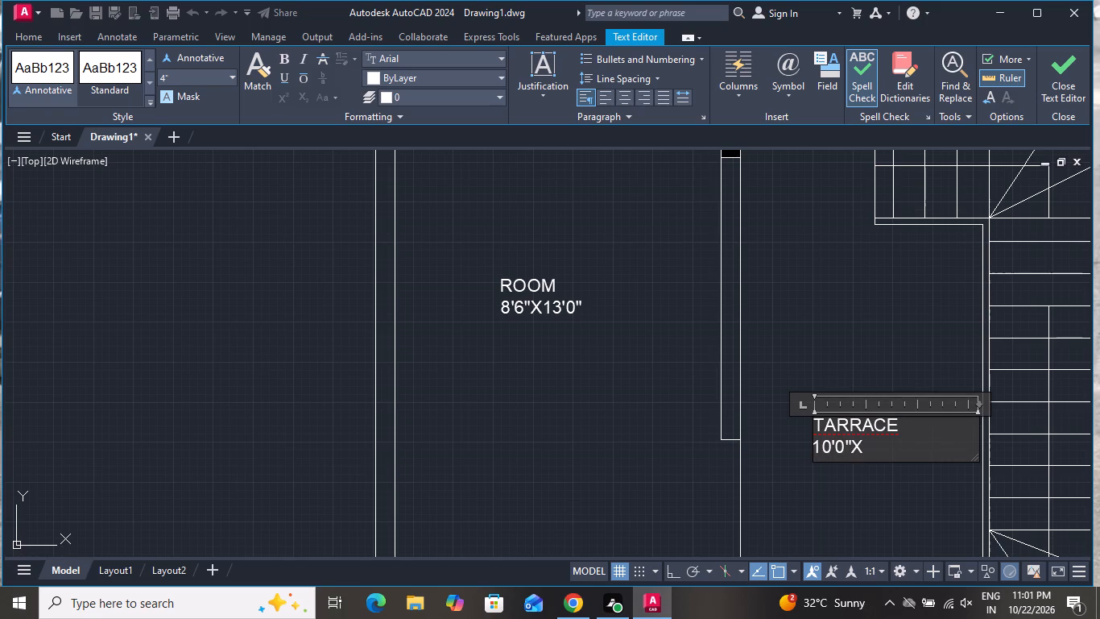
pyautogui.write("13'")
pyautogui.write('3"')
# Finish editing the TARRACE 10'0"X13'3" label beside the redrawn plan's staircase.
pyautogui.click(883, 335)
# Add a multiline text label V just below the window in the redrawn plan's bath top wall.
pyautogui.scroll(-2, 873, 345)
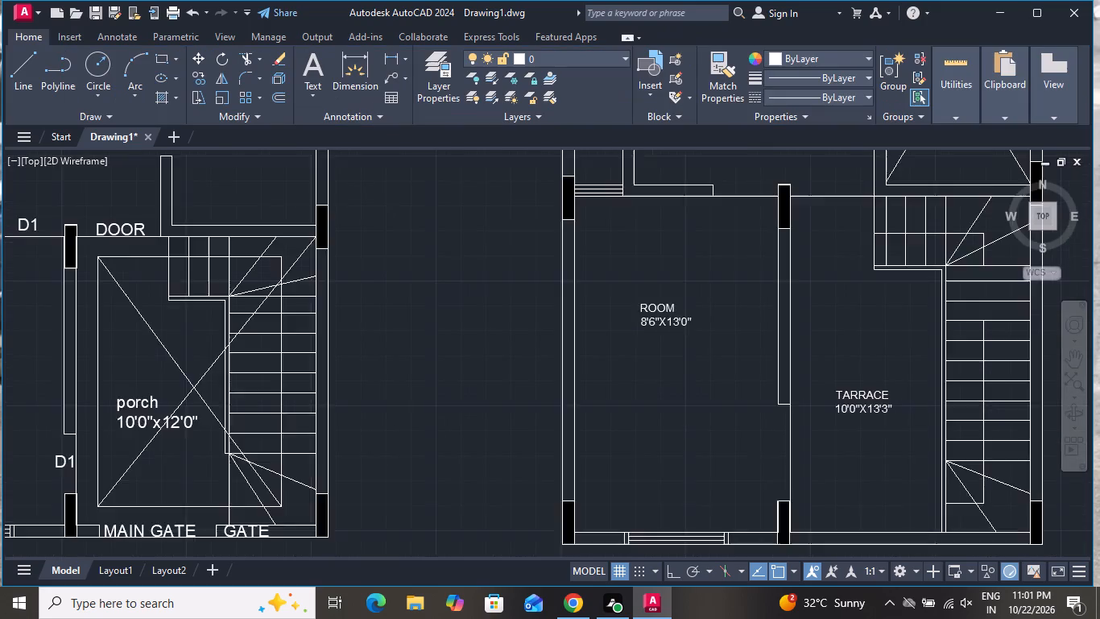
pyautogui.scroll(-2, 873, 345)
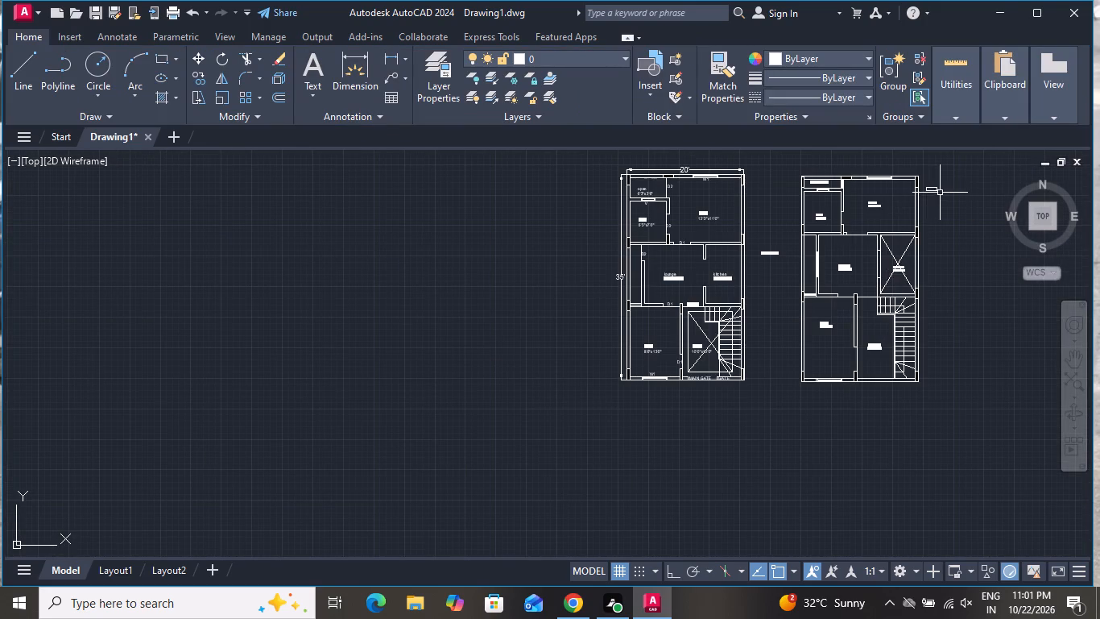
pyautogui.scroll(3, 846, 175)
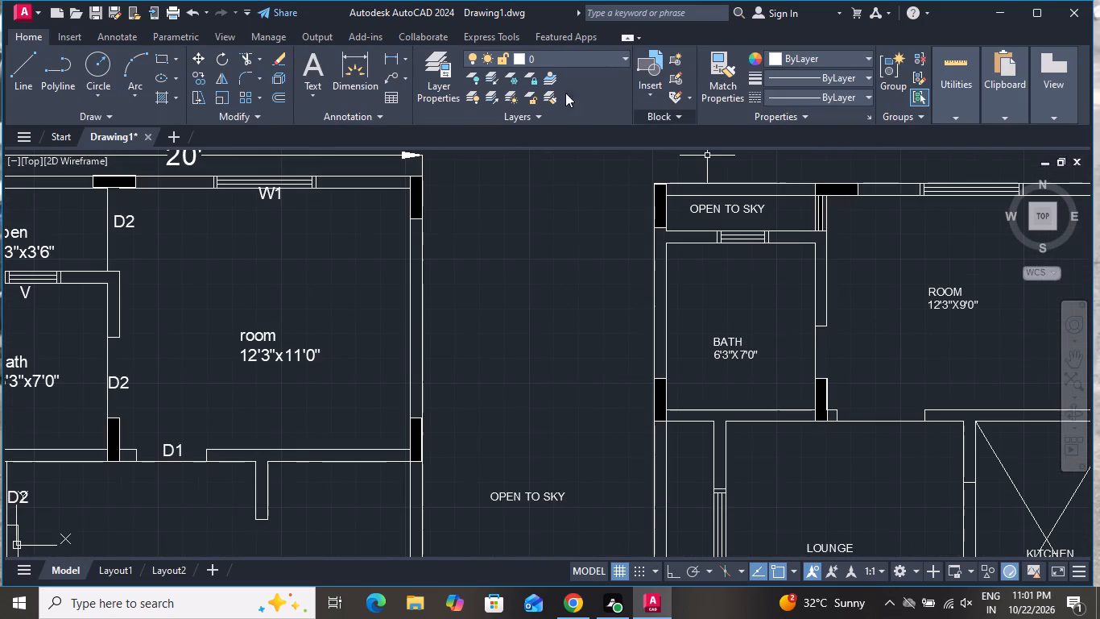
pyautogui.click(316, 72)
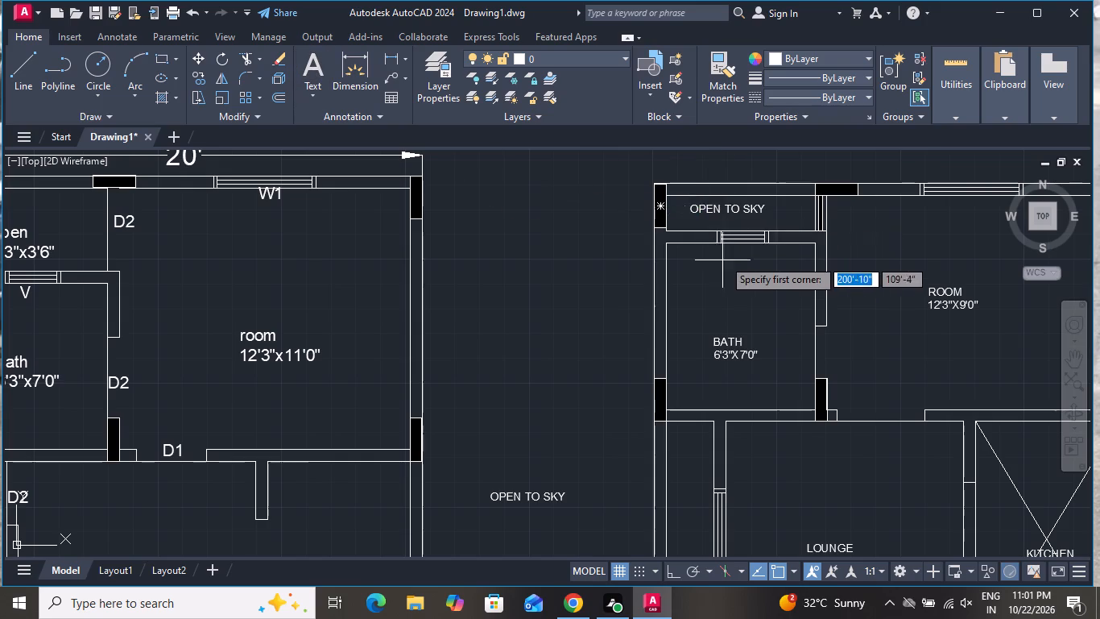
pyautogui.scroll(2, 727, 255)
pyautogui.click(726, 255)
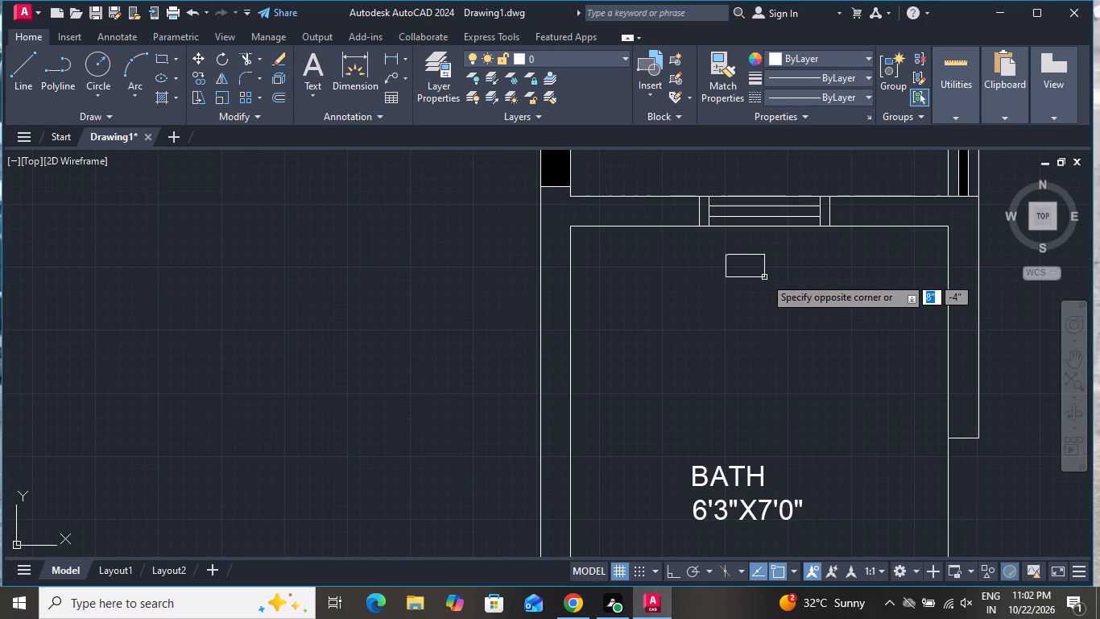
pyautogui.click(787, 268)
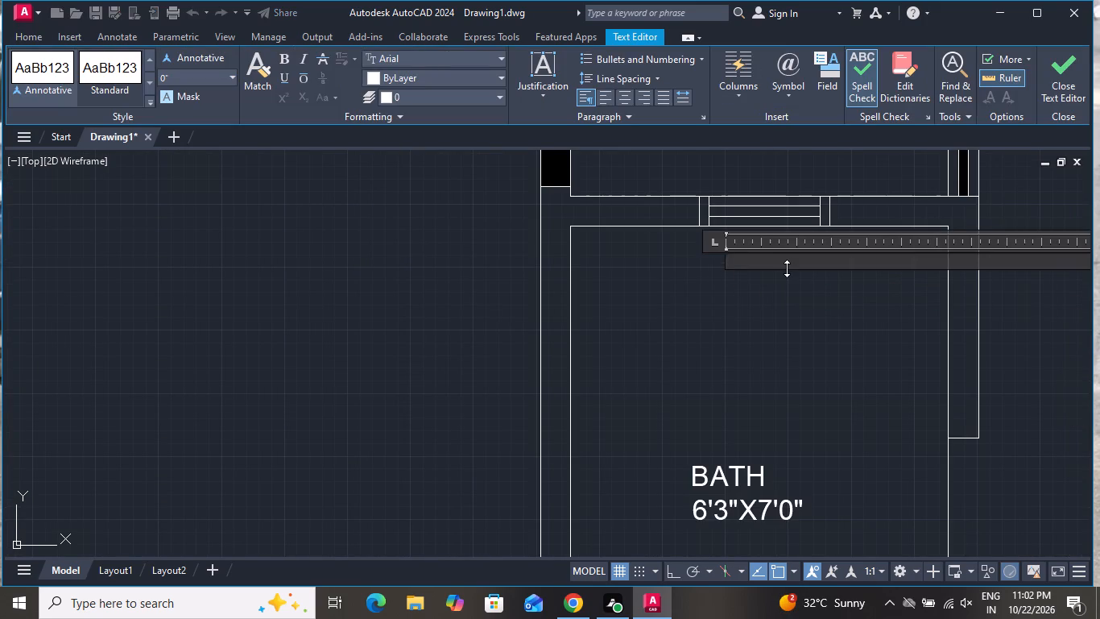
pyautogui.press('v')
pyautogui.click(761, 293)
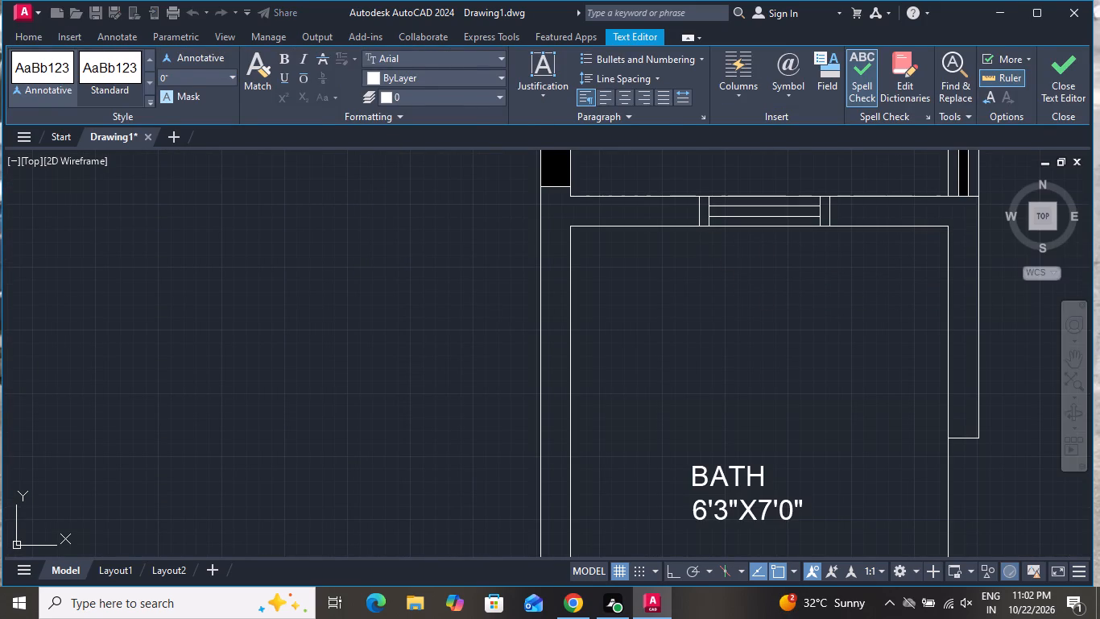
# Set the text height of the new V label below the bath window to 5".
pyautogui.click(738, 240)
pyautogui.click(723, 264)
pyautogui.rightClick(723, 265)
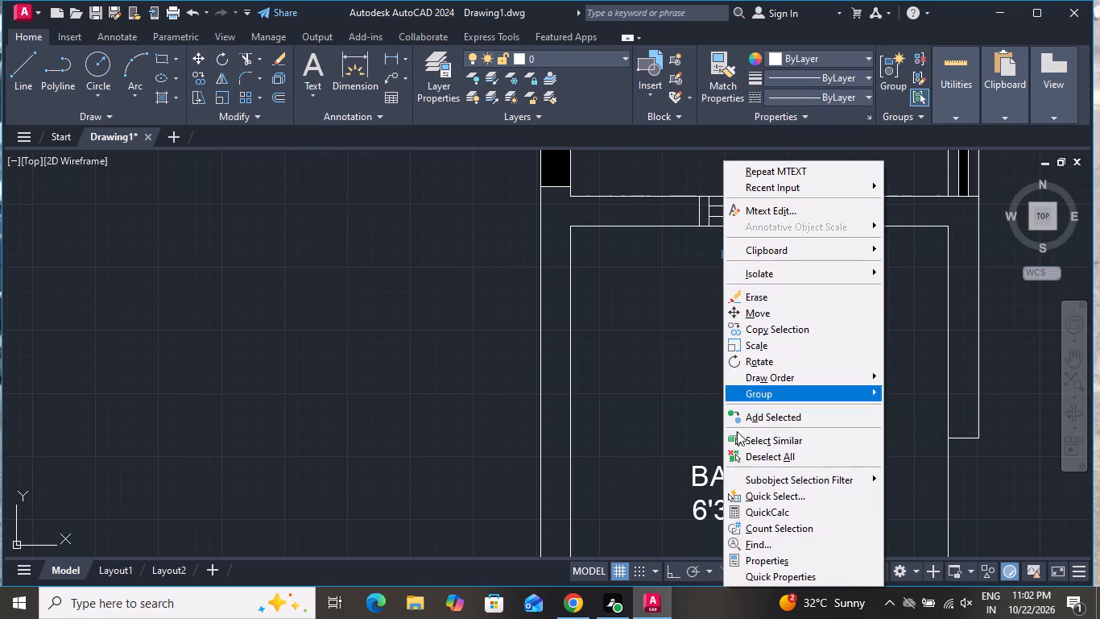
pyautogui.click(760, 563)
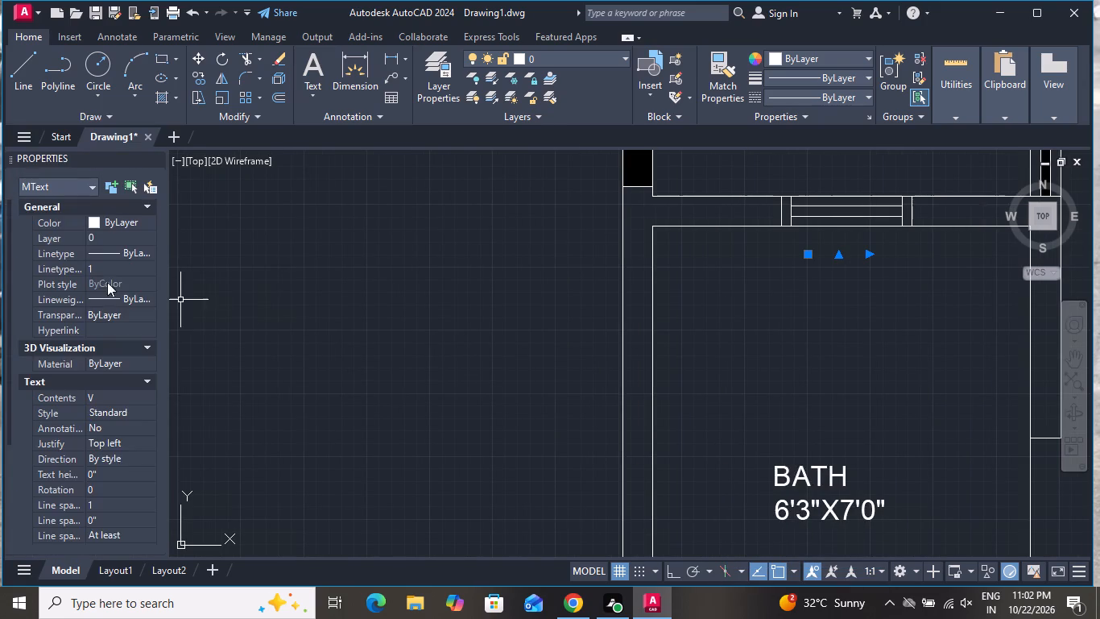
pyautogui.scroll(-2, 86, 277)
pyautogui.click(112, 314)
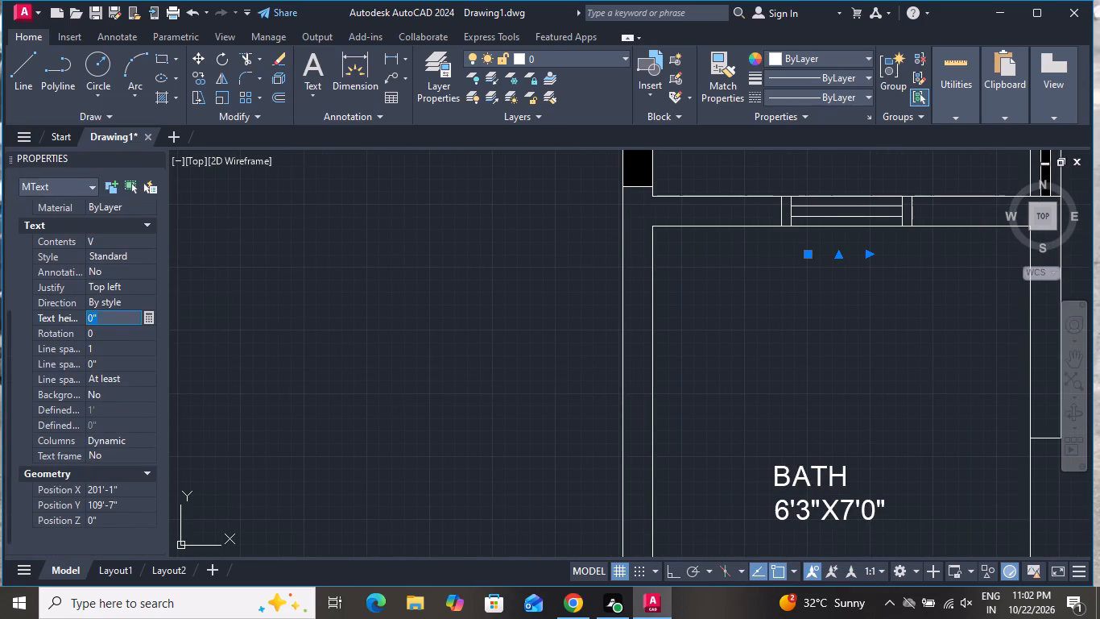
pyautogui.press('BackSpace')
pyautogui.press('5')
pyautogui.hotkey('shift', '"')
pyautogui.click(157, 159)
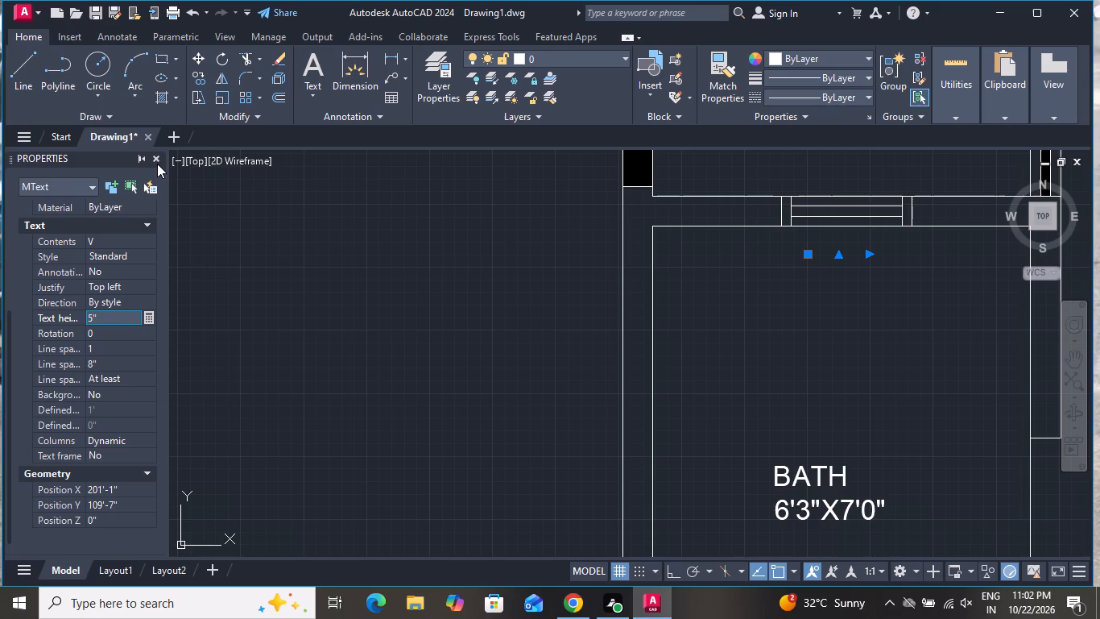
pyautogui.click(157, 156)
# Move the V label slightly up and to the right, so it sits centrally under the bath window.
pyautogui.scroll(-1, 239, 244)
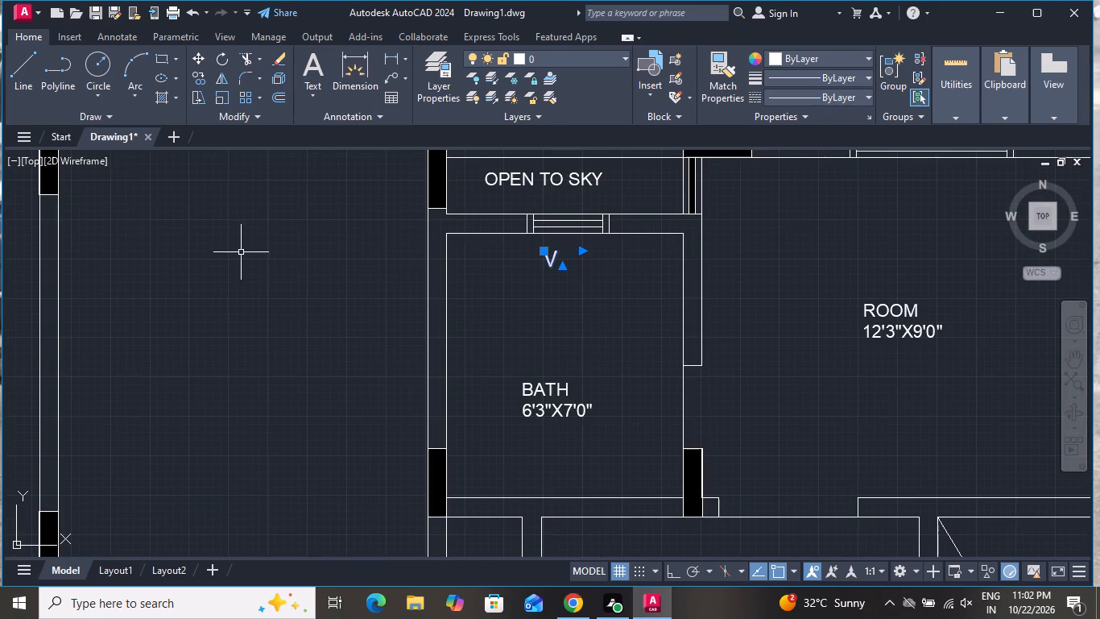
pyautogui.scroll(1, 556, 237)
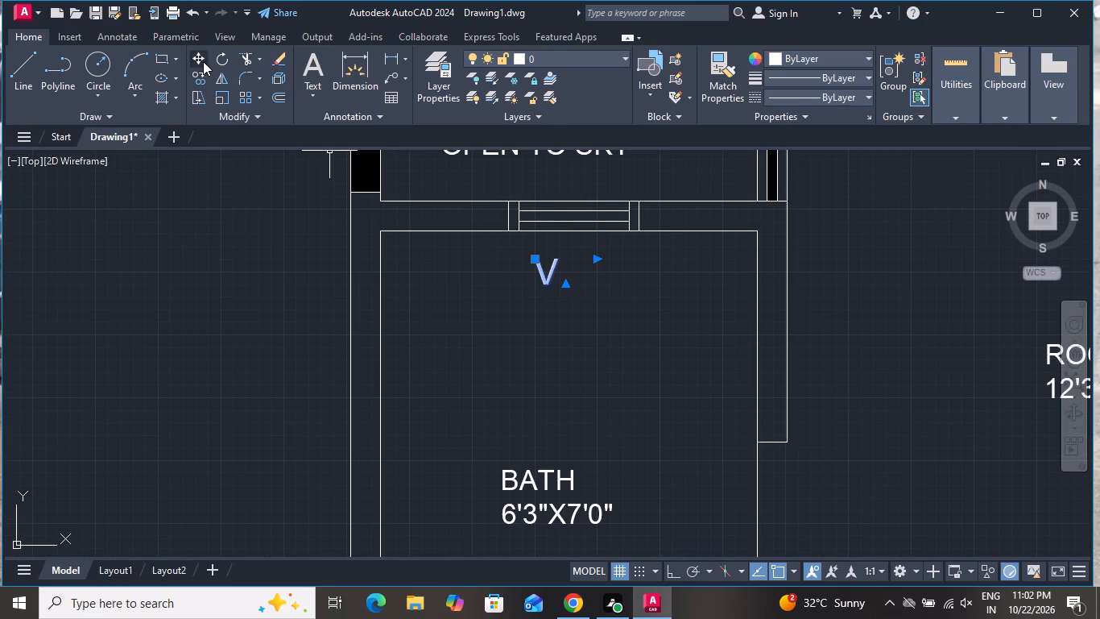
pyautogui.click(203, 57)
pyautogui.click(547, 265)
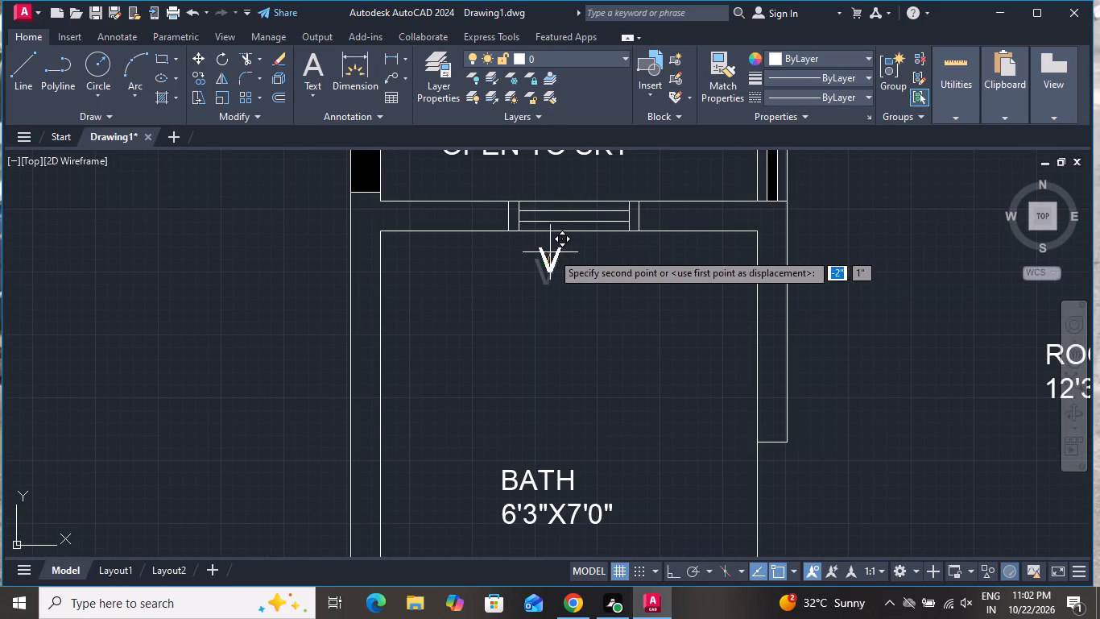
pyautogui.click(570, 243)
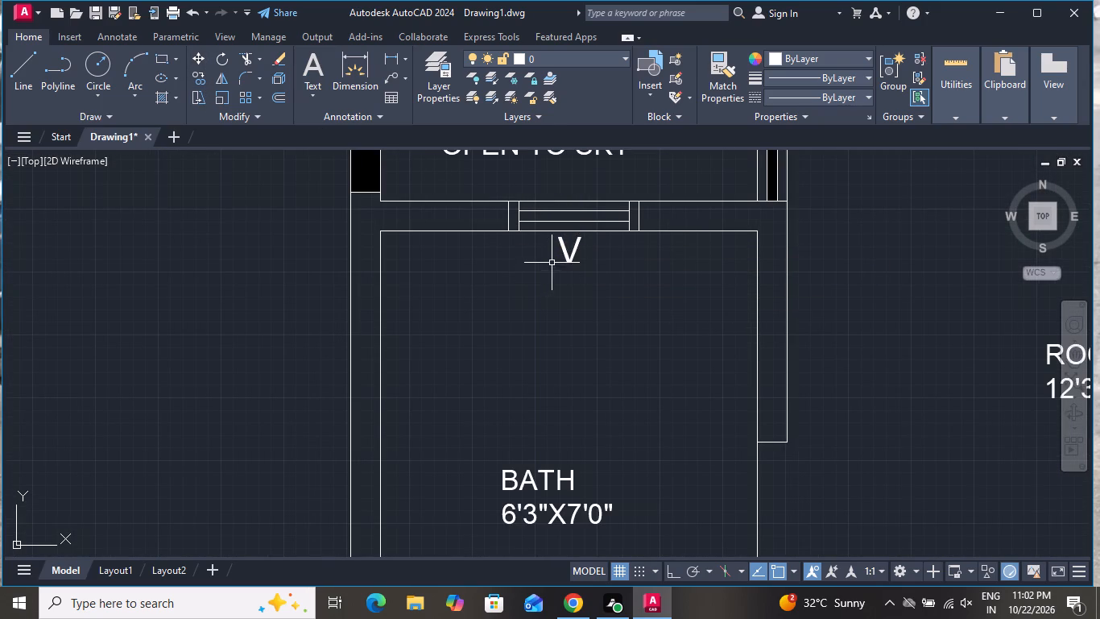
# Copy the V label into the 12'3"X9'0" room, beside the window in the wall shared with the OPEN TO SKY area.
pyautogui.click(577, 256)
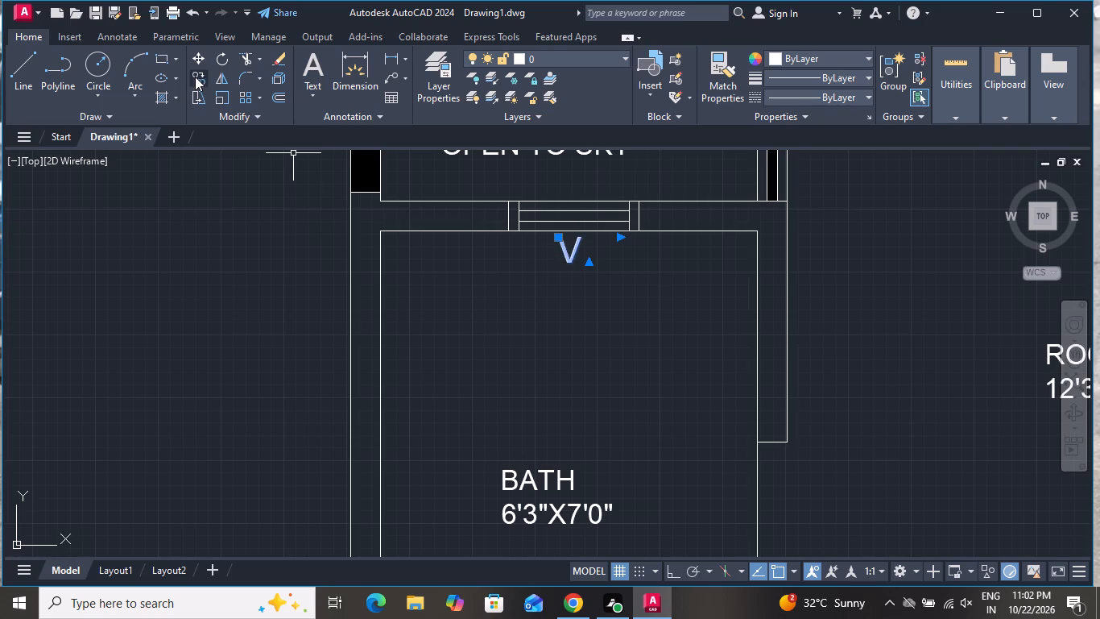
pyautogui.click(198, 73)
pyautogui.click(552, 247)
pyautogui.scroll(-3, 543, 287)
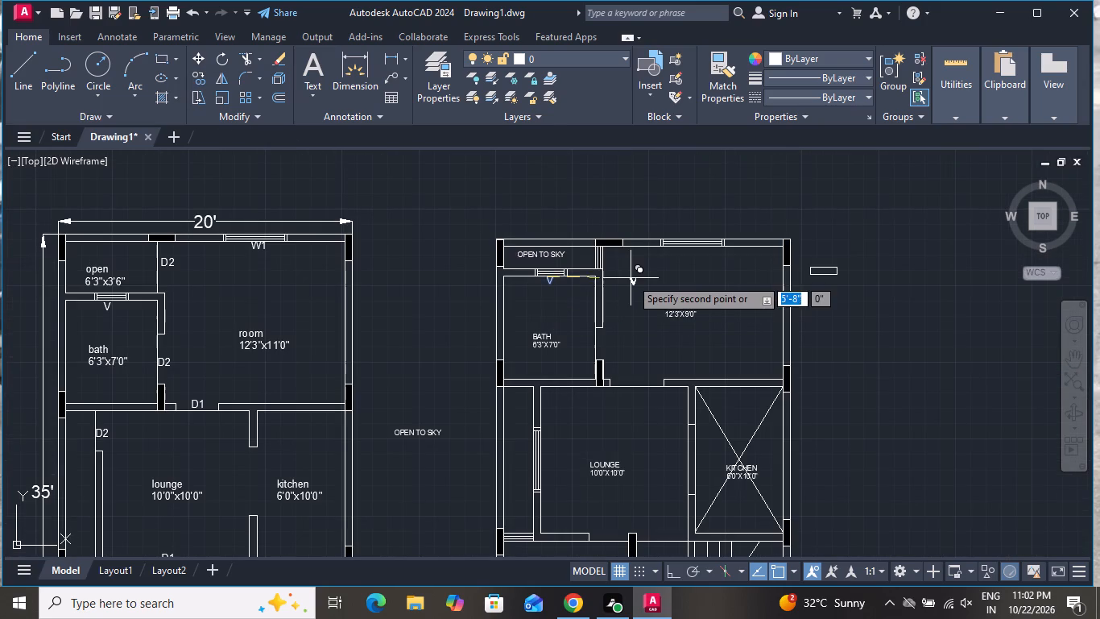
pyautogui.scroll(3, 603, 243)
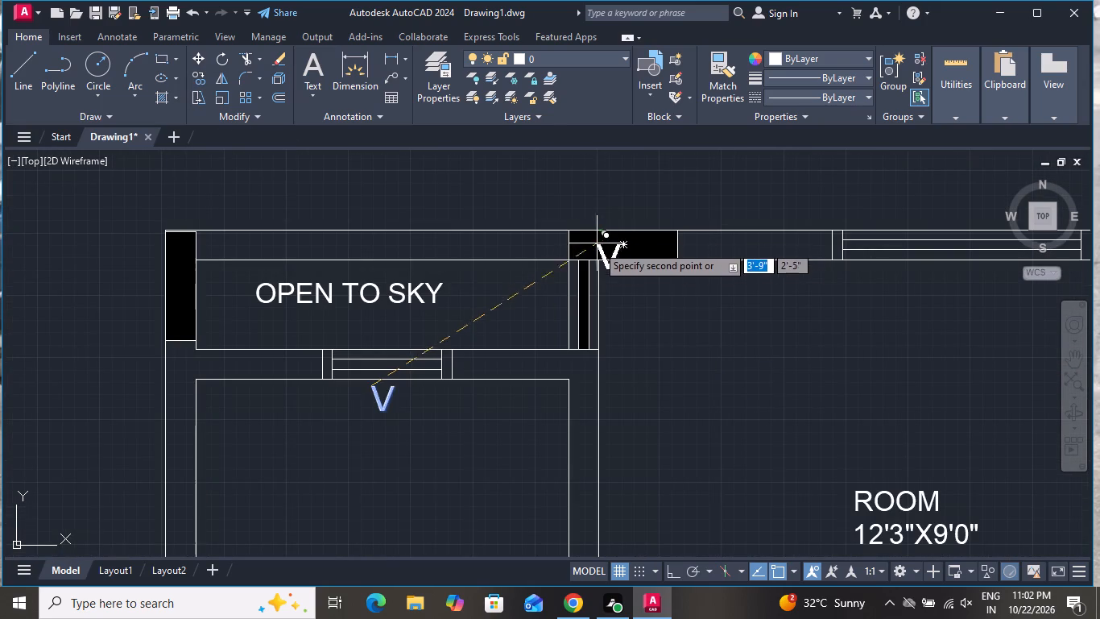
pyautogui.click(604, 281)
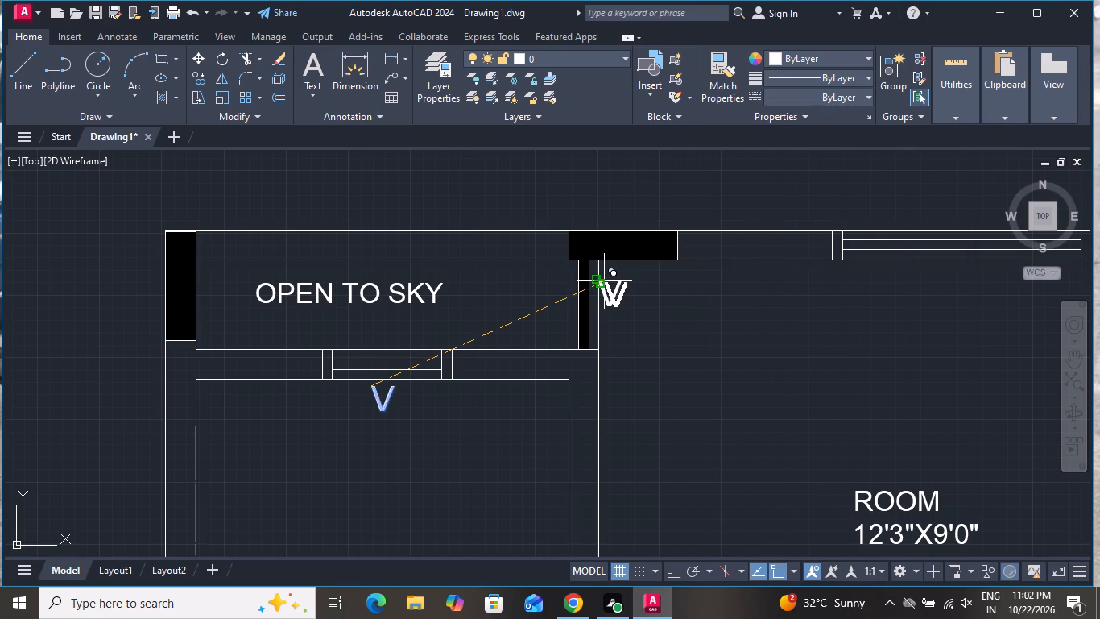
pyautogui.scroll(3, 604, 279)
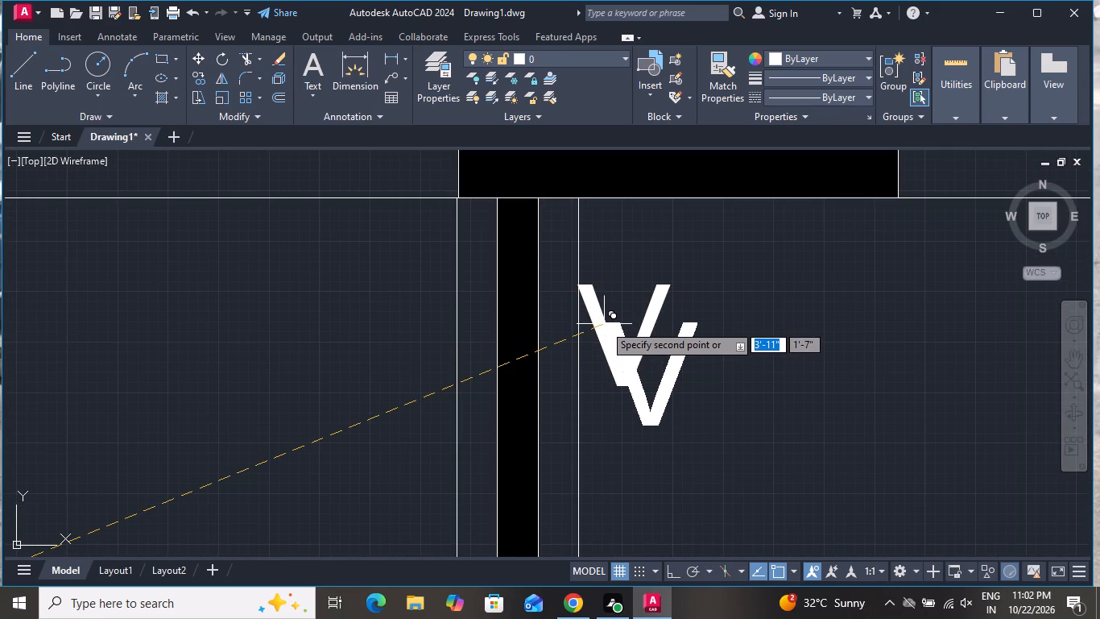
pyautogui.rightClick(604, 324)
pyautogui.click(625, 349)
# Replace the text of the copied V label beside the OPEN TO SKY area's side window with W3.
pyautogui.doubleClick(647, 318)
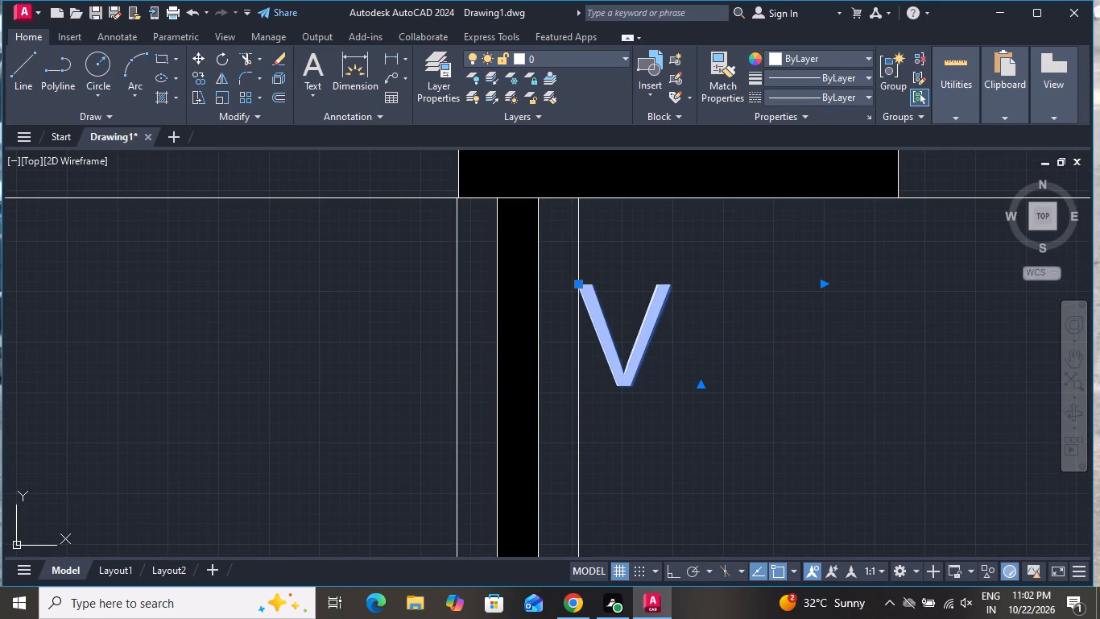
pyautogui.press('BackSpace')
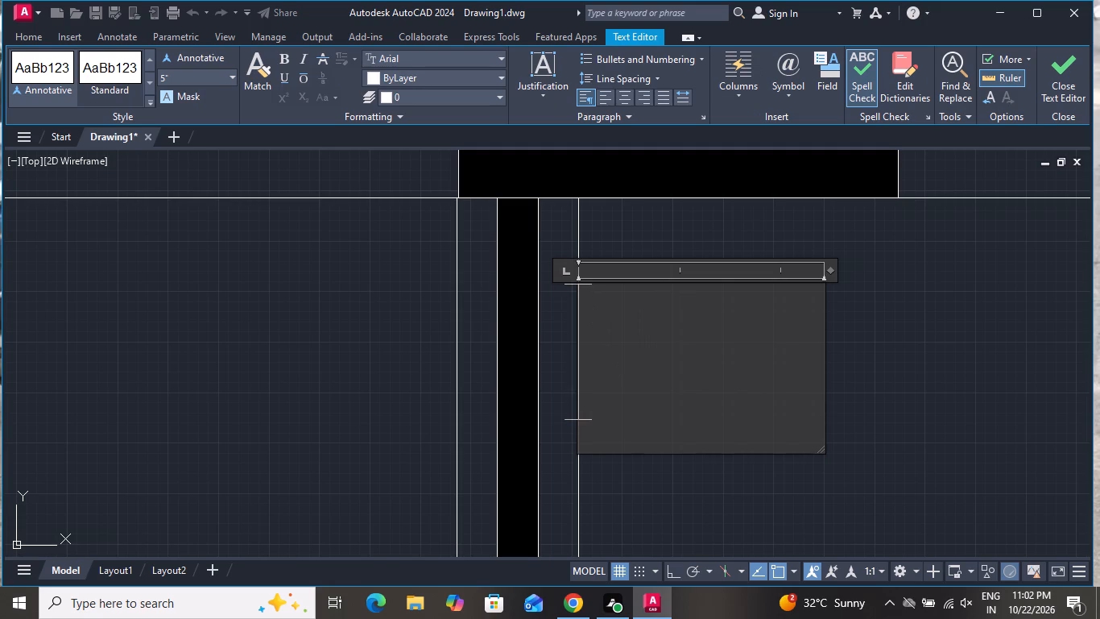
pyautogui.write('W3')
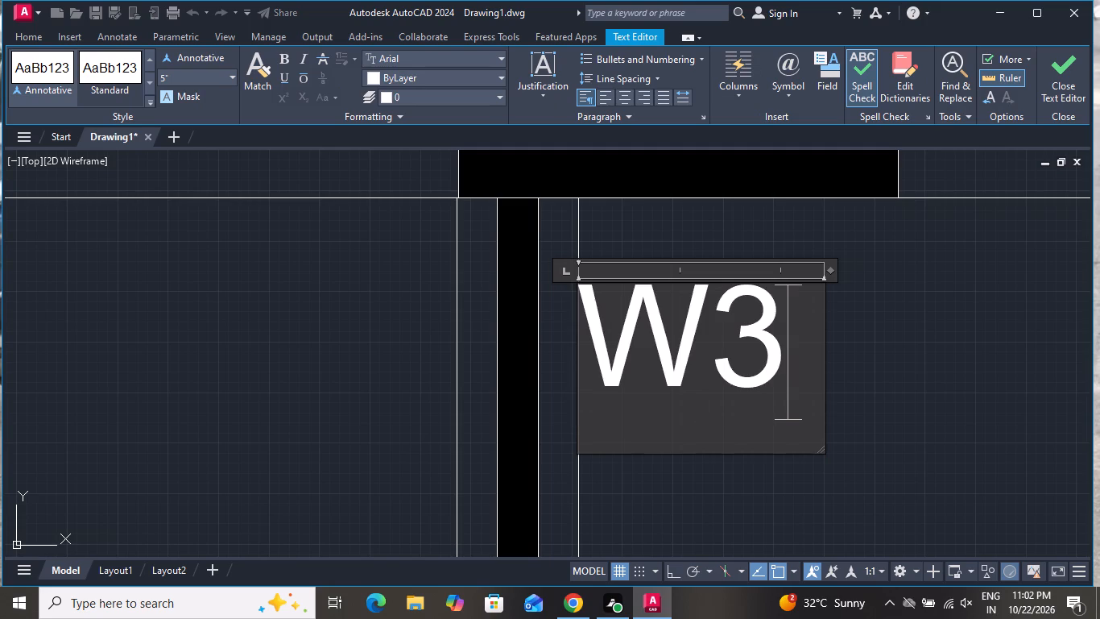
pyautogui.click(870, 348)
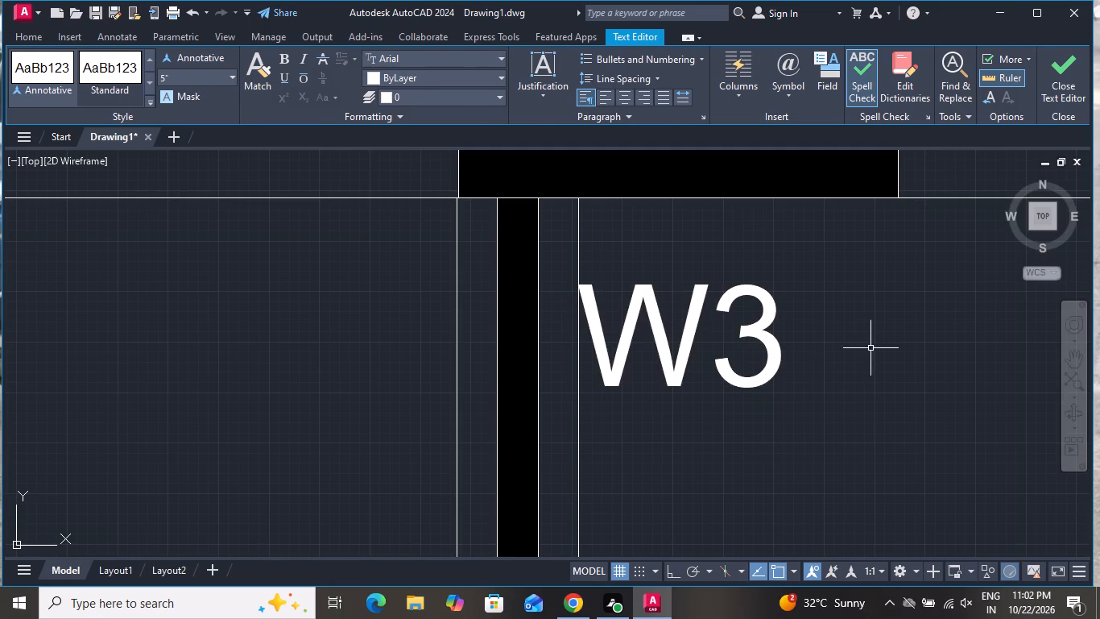
# Copy the W3 label to a spot just below the original and to below the window in the room's top wall.
pyautogui.click(774, 318)
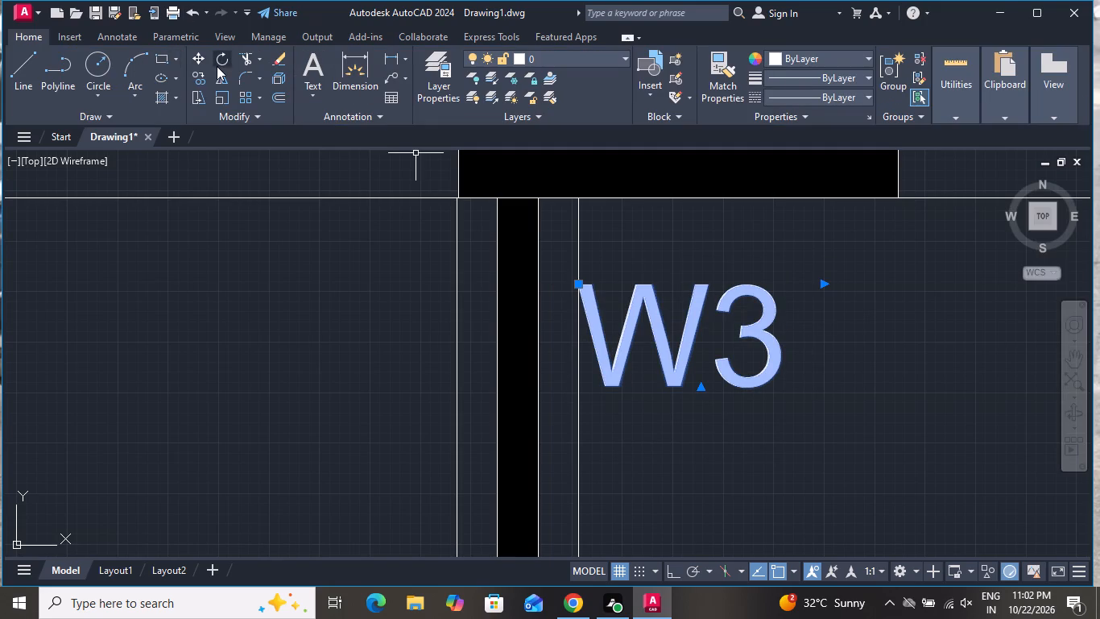
pyautogui.click(204, 79)
pyautogui.click(669, 325)
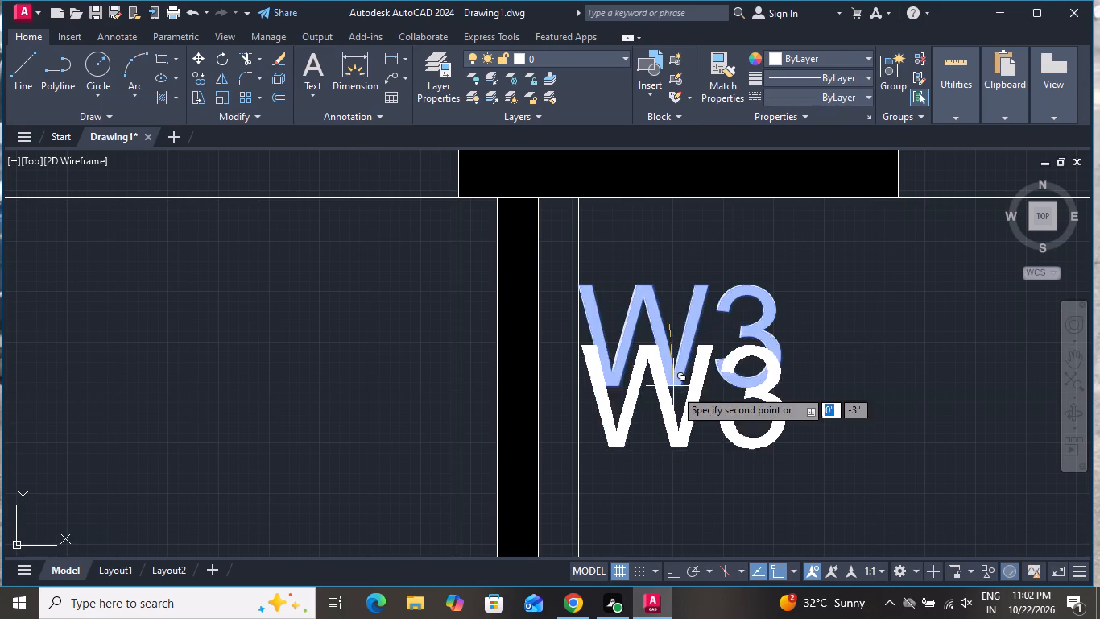
pyautogui.scroll(-2, 675, 361)
pyautogui.click(673, 369)
pyautogui.scroll(-2, 631, 401)
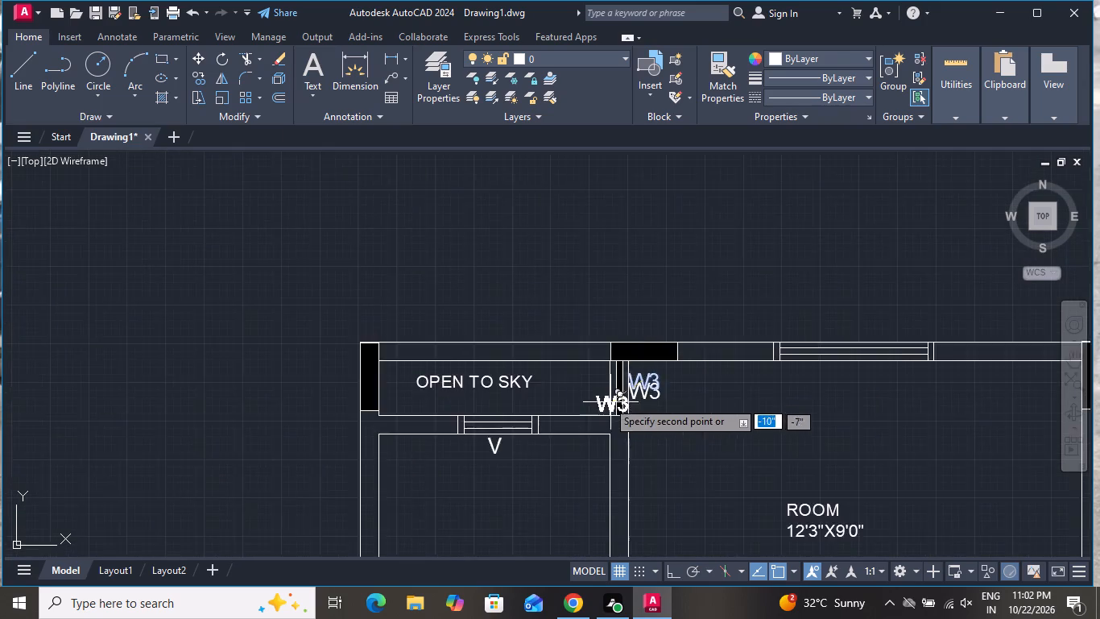
pyautogui.scroll(-1, 606, 401)
pyautogui.scroll(3, 742, 396)
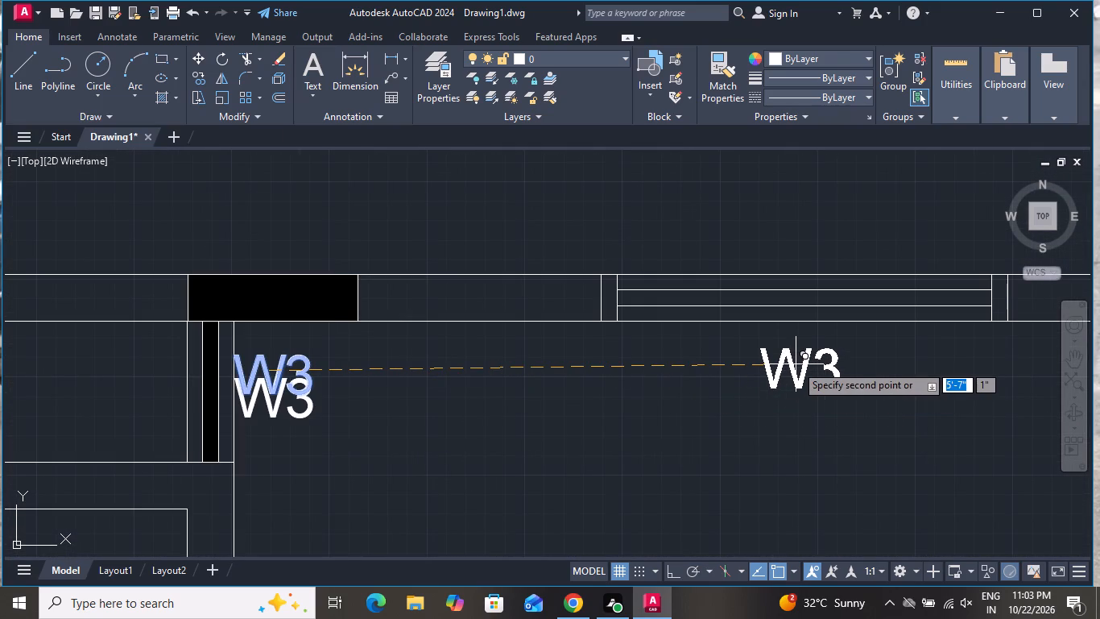
pyautogui.click(796, 364)
pyautogui.rightClick(800, 360)
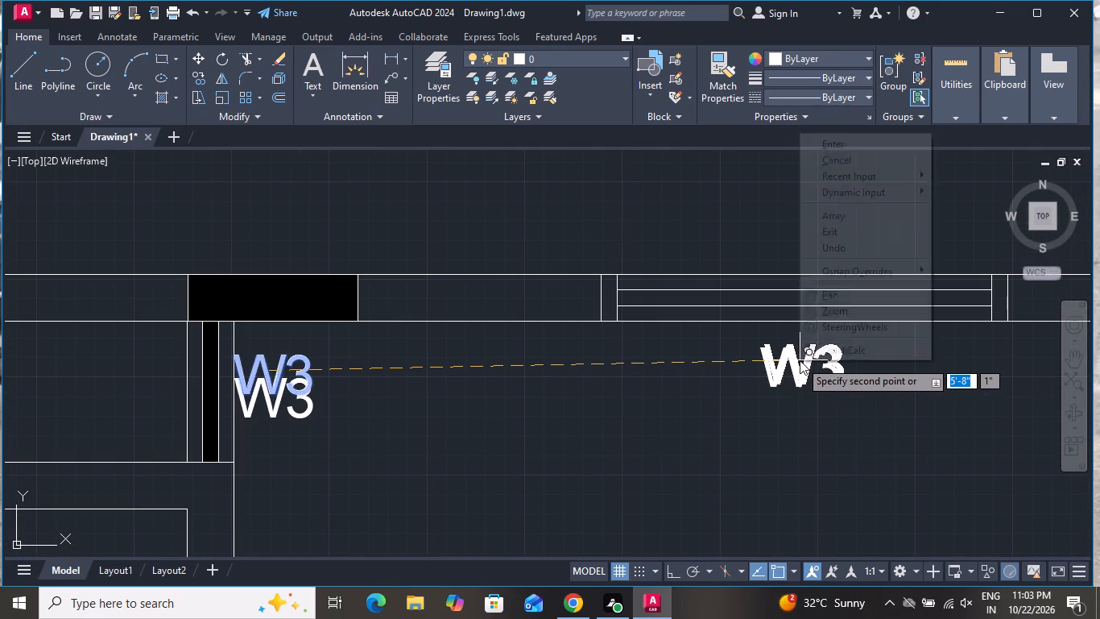
pyautogui.click(850, 156)
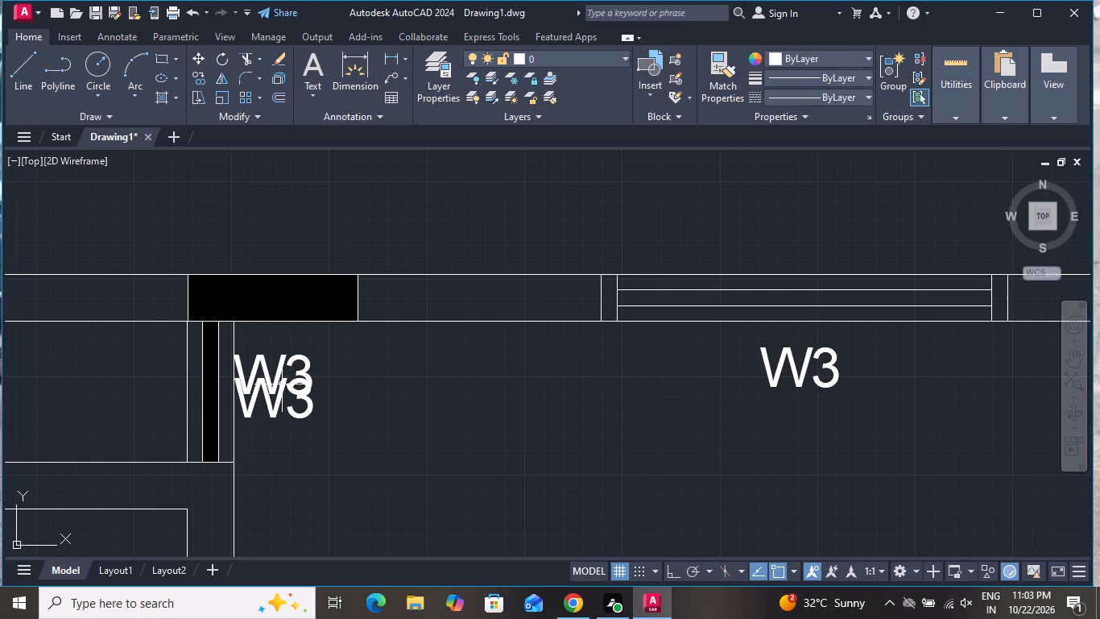
# Delete the upper of the two overlapping W3 labels beside the OPEN TO SKY area's side window.
pyautogui.click(282, 366)
pyautogui.press('Delete')
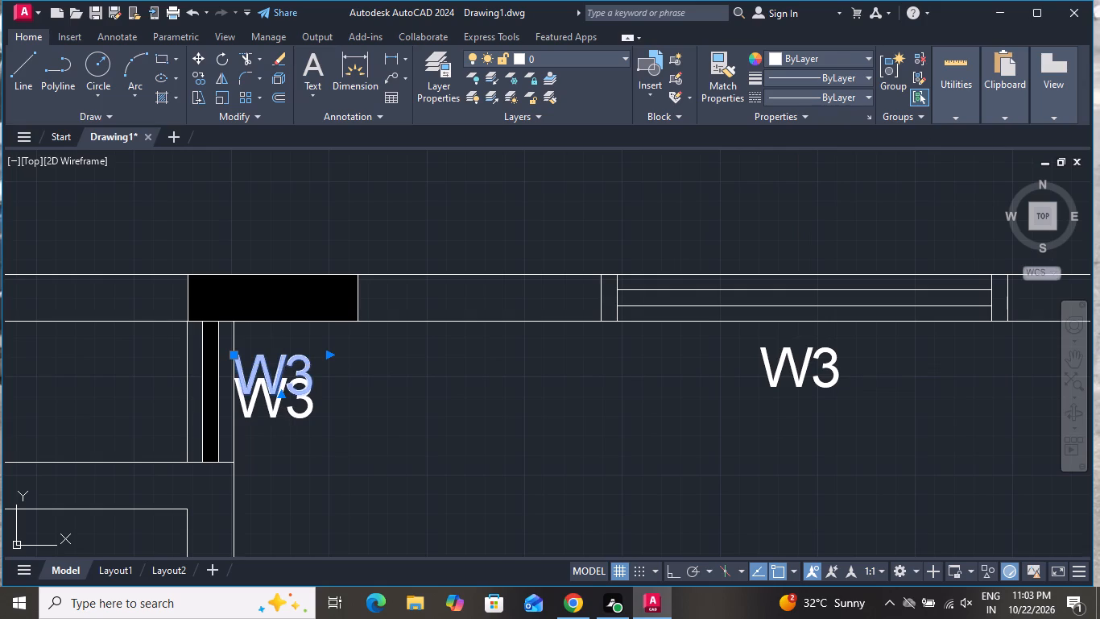
# Change the W3 label below the window in the 12'3"X9'0" room's top wall to W1.
pyautogui.doubleClick(839, 353)
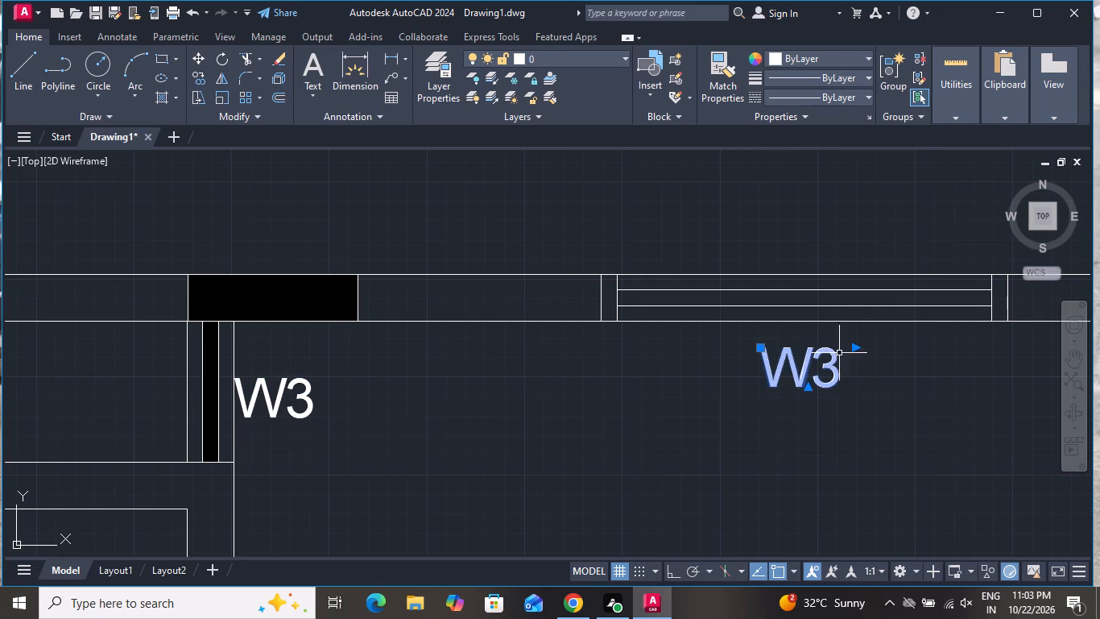
pyautogui.press('BackSpace')
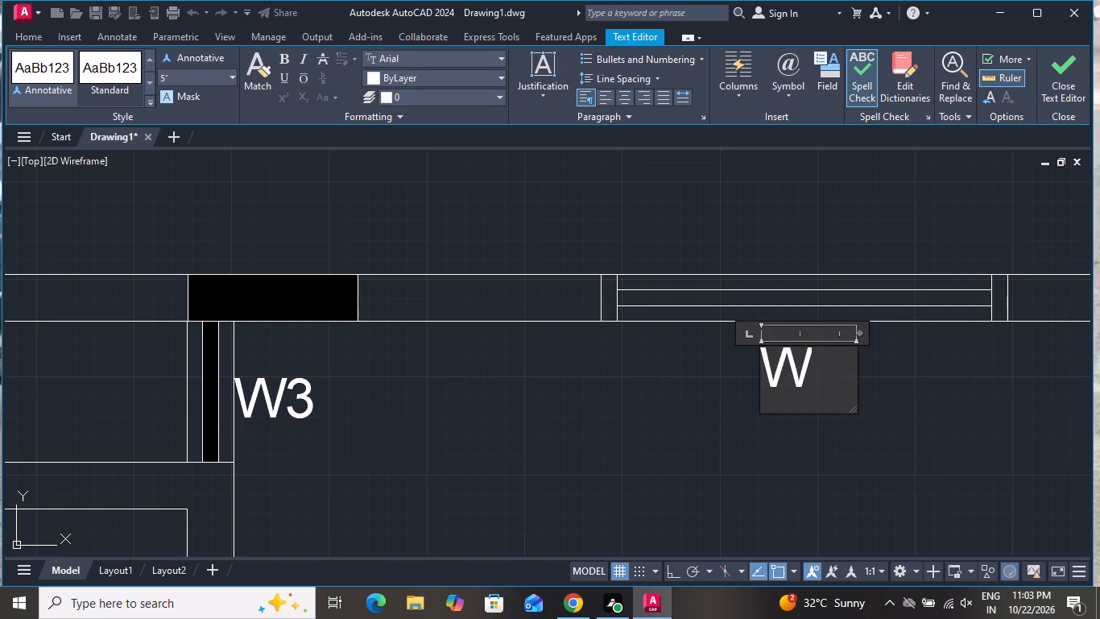
pyautogui.press('1')
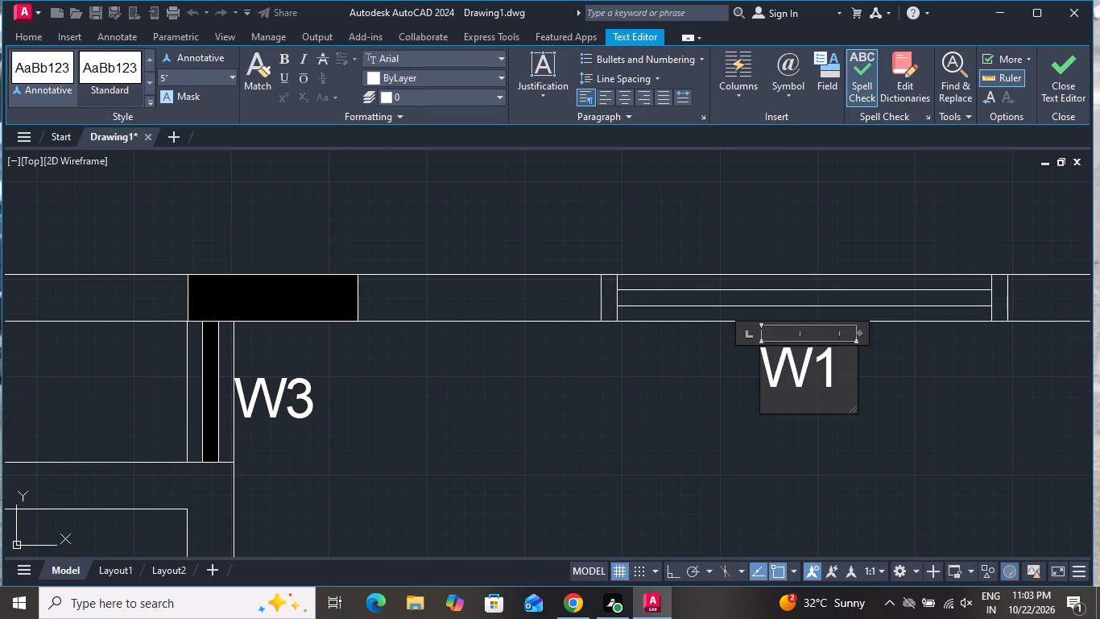
pyautogui.click(689, 455)
# Copy the W1 label above the 8'6"X13'0" room's bottom-wall window and above the small window in its top wall, beside the lounge.
pyautogui.click(825, 357)
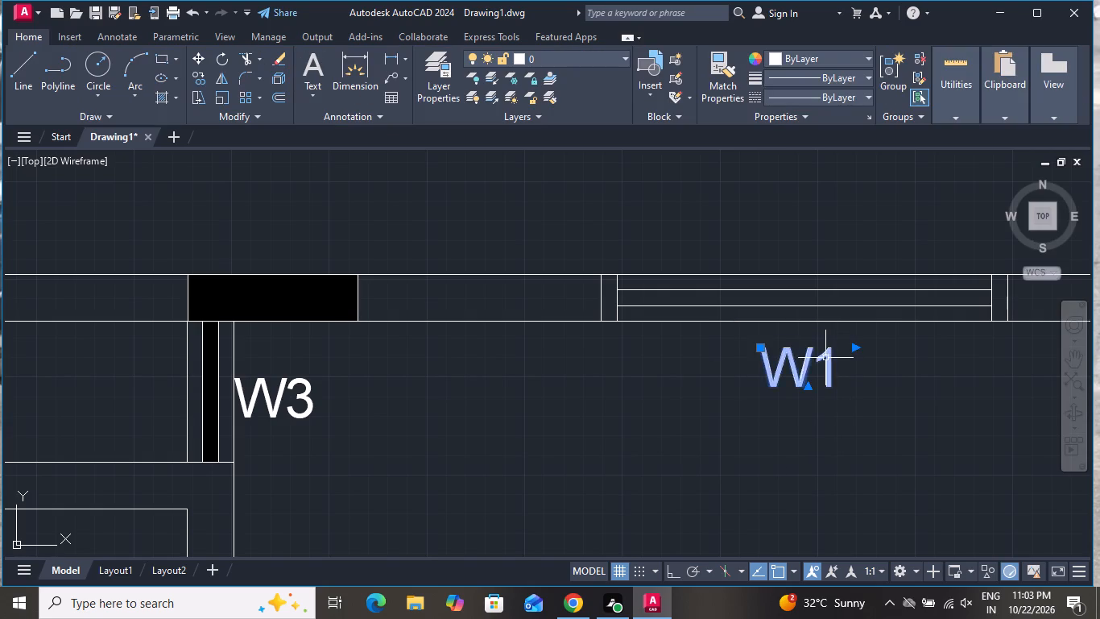
pyautogui.scroll(-2, 475, 230)
pyautogui.click(194, 78)
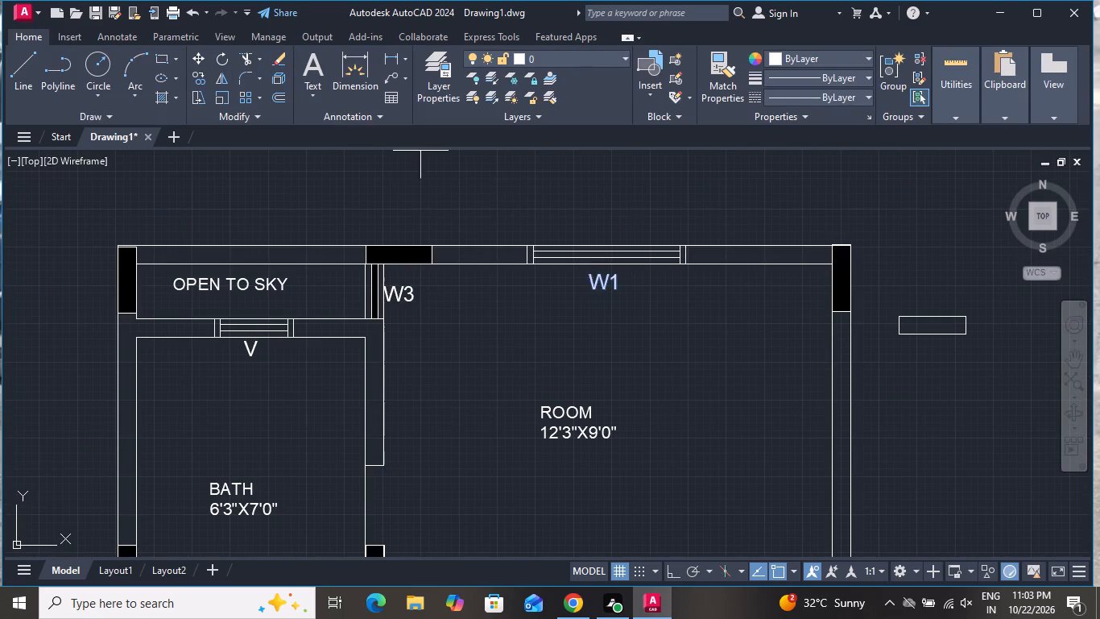
pyautogui.click(587, 281)
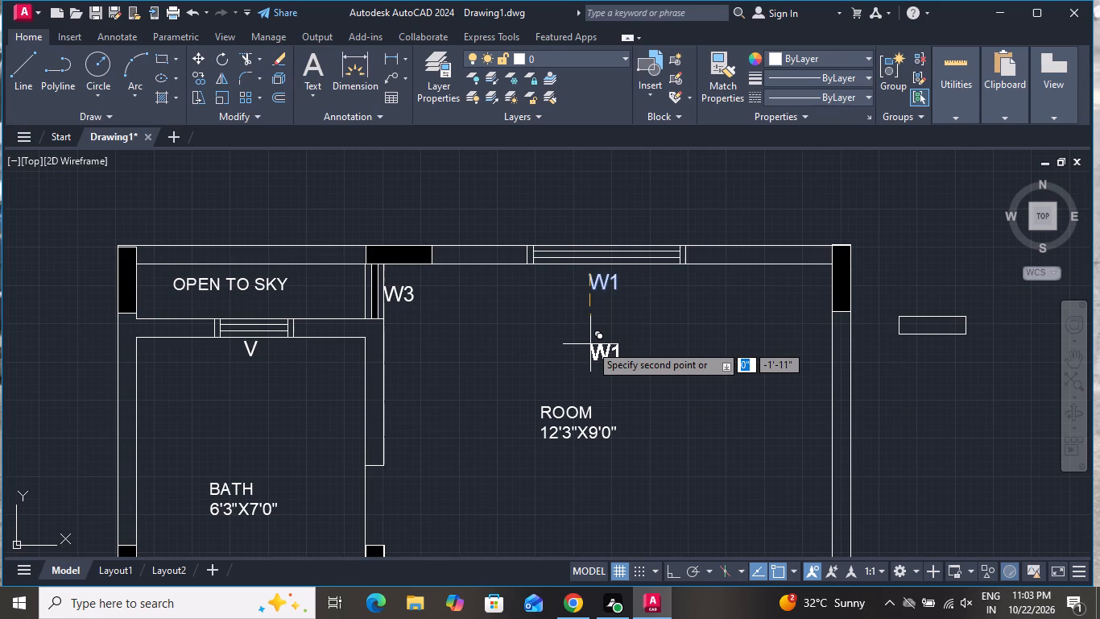
pyautogui.scroll(-3, 593, 355)
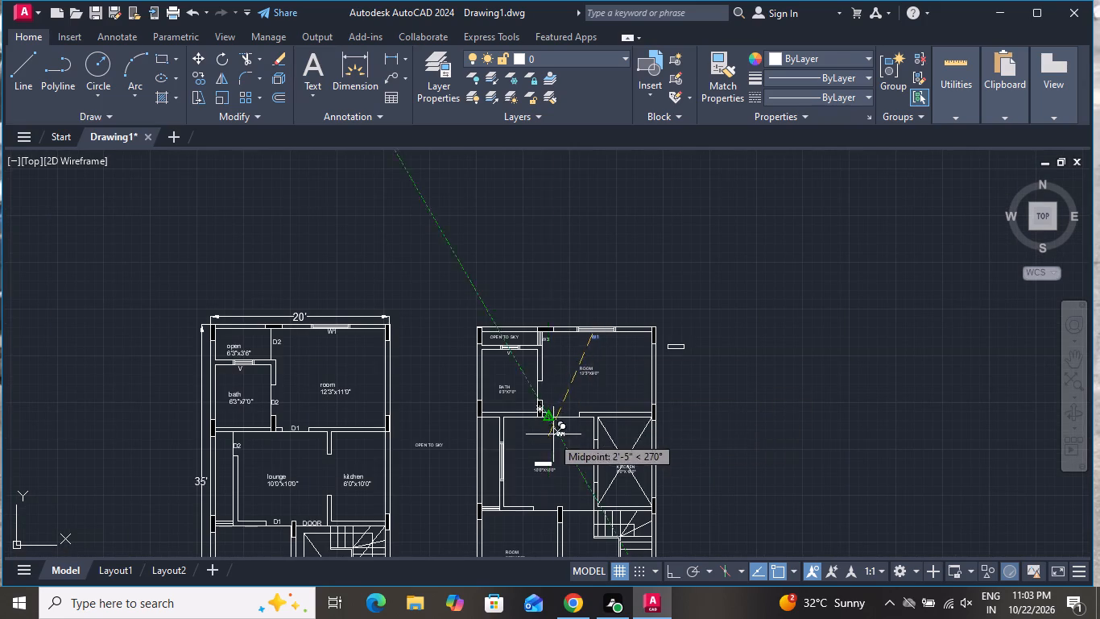
pyautogui.scroll(-2, 557, 424)
pyautogui.scroll(5, 544, 509)
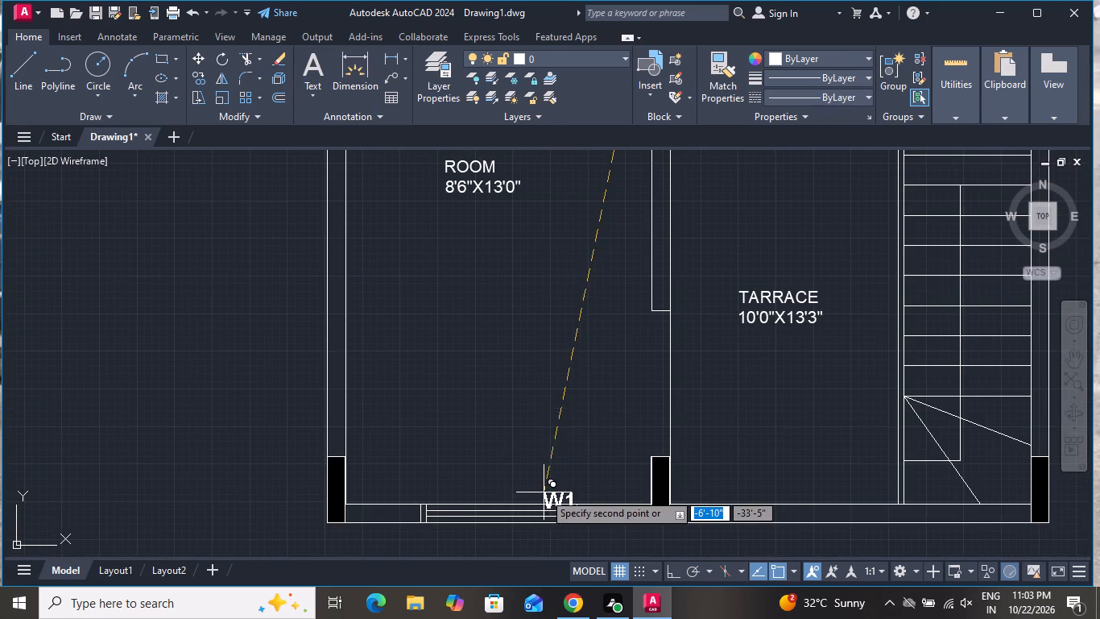
pyautogui.click(485, 480)
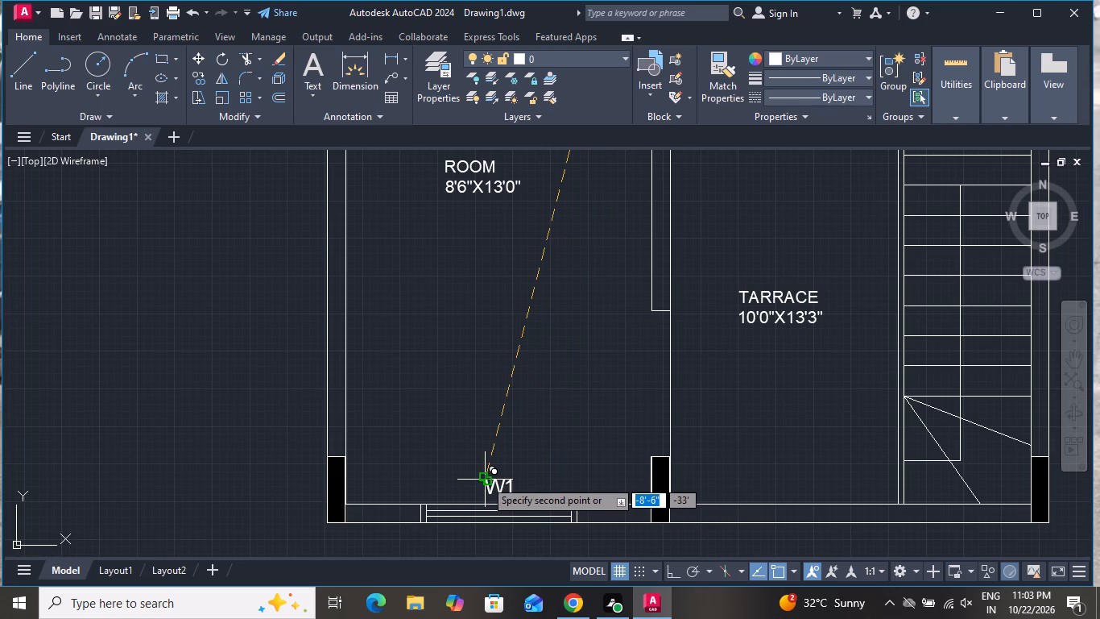
pyautogui.scroll(-1, 485, 480)
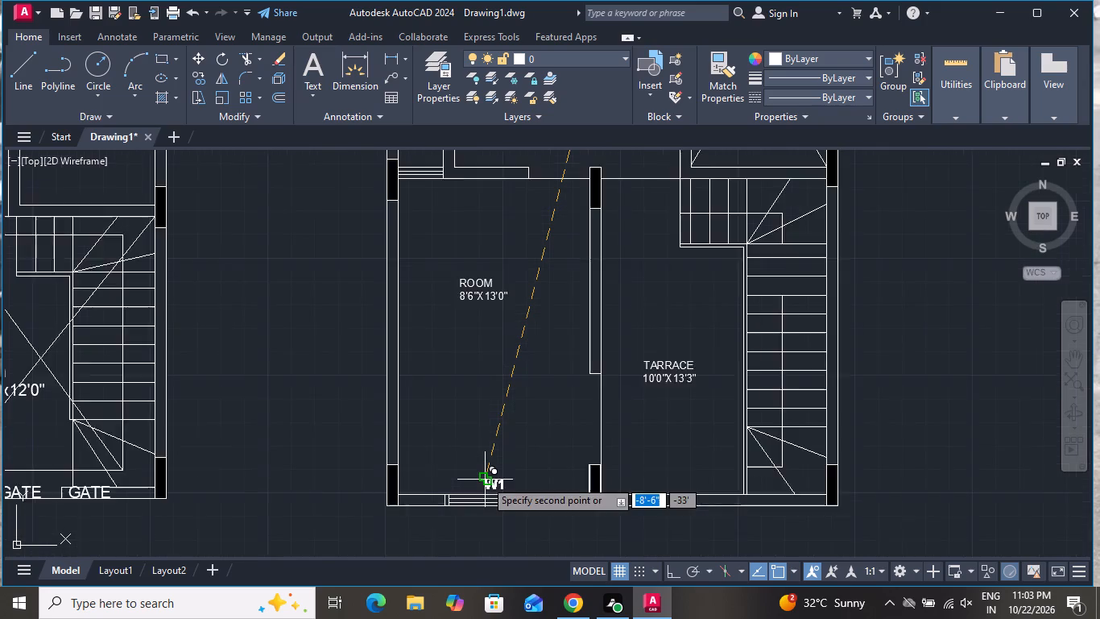
pyautogui.scroll(-1, 485, 480)
pyautogui.scroll(3, 447, 279)
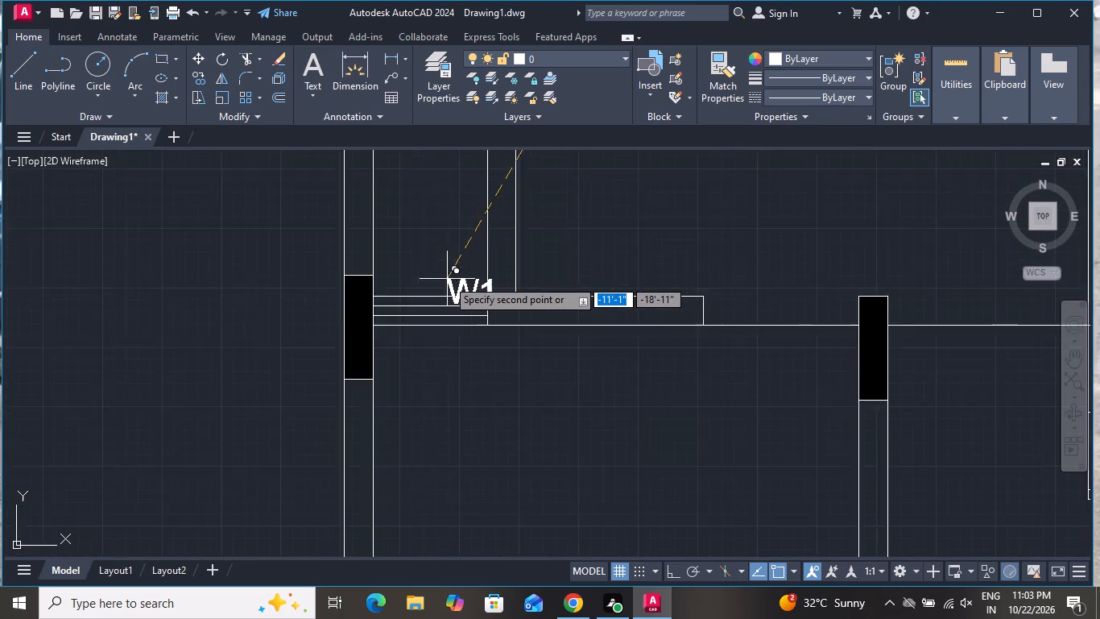
pyautogui.scroll(1, 447, 279)
pyautogui.click(381, 259)
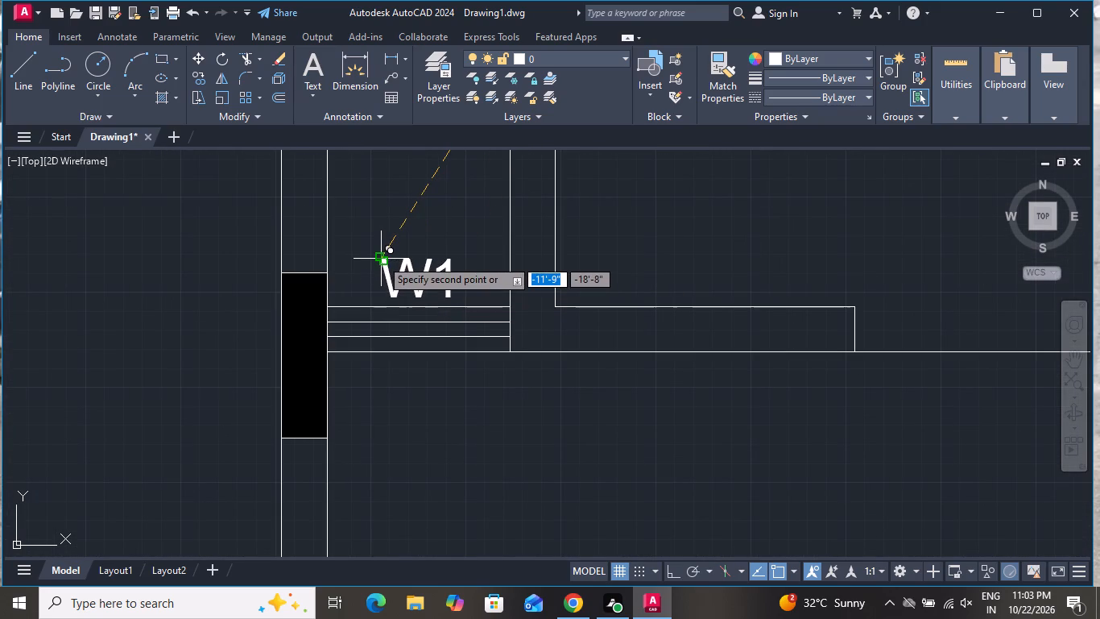
pyautogui.rightClick(380, 259)
pyautogui.click(392, 287)
# Change the copied W1 label above the small window in the 8'6"X13'0" room's top wall to W3.
pyautogui.scroll(1, 433, 265)
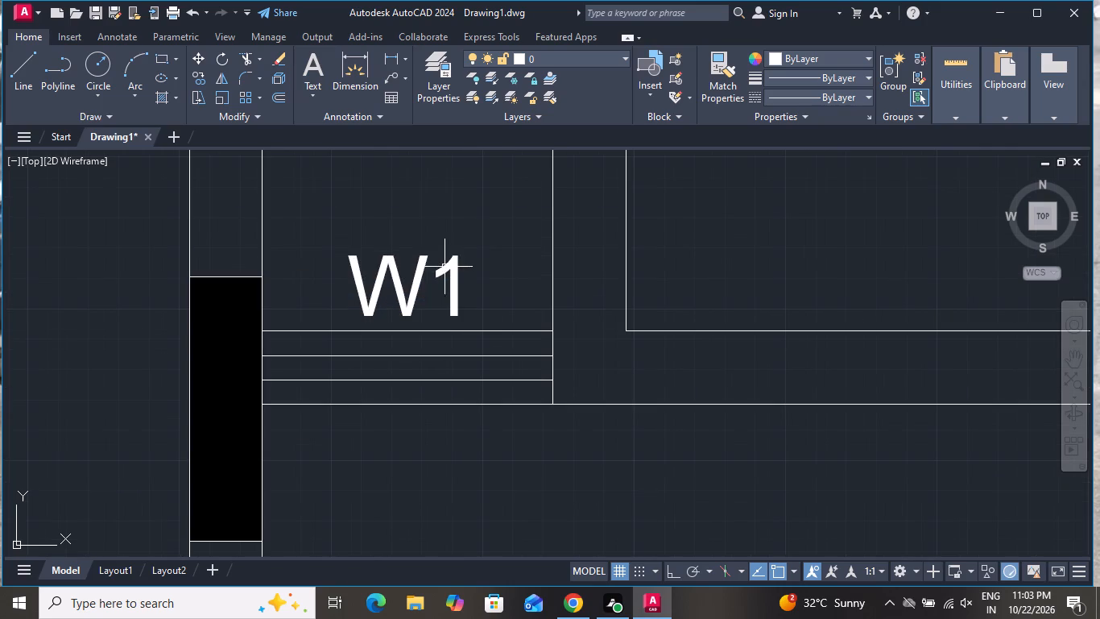
pyautogui.doubleClick(453, 272)
pyautogui.press('BackSpace')
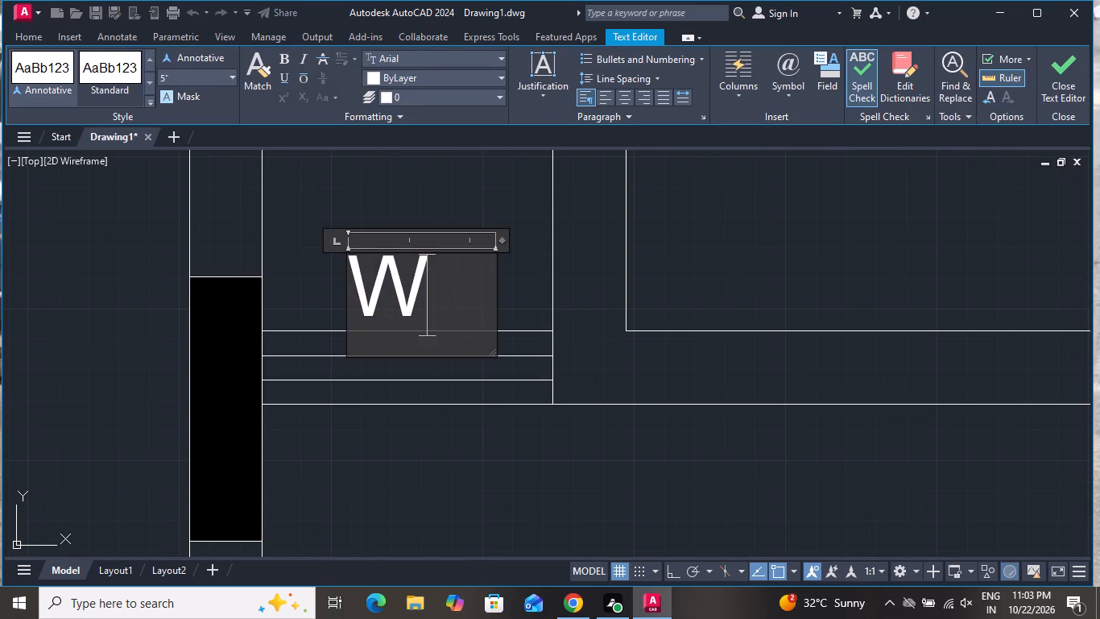
pyautogui.press('3')
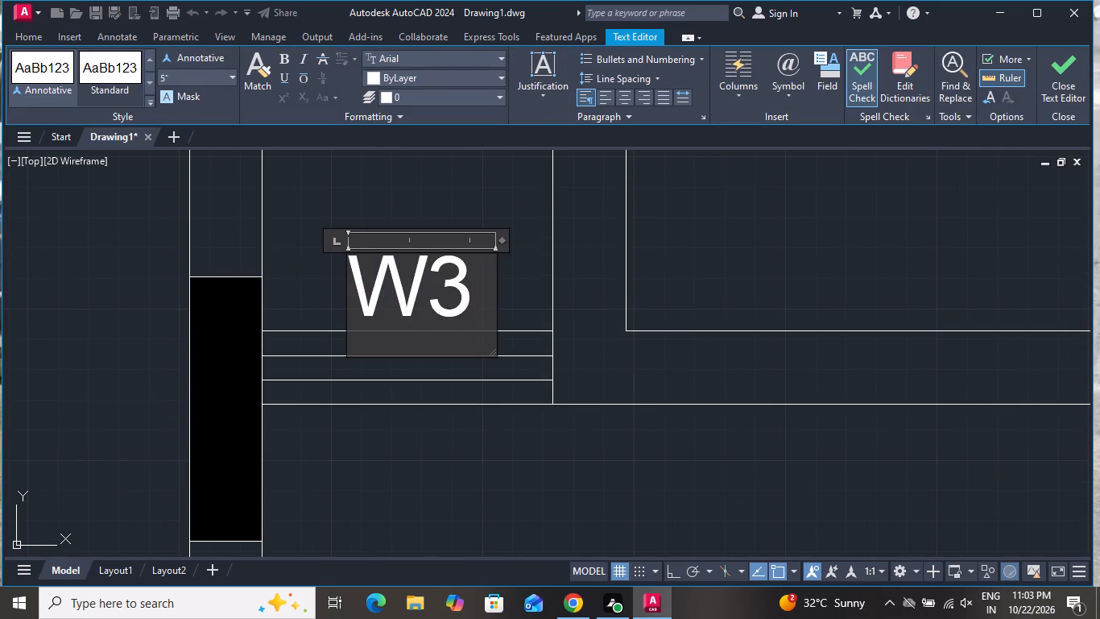
pyautogui.click(420, 418)
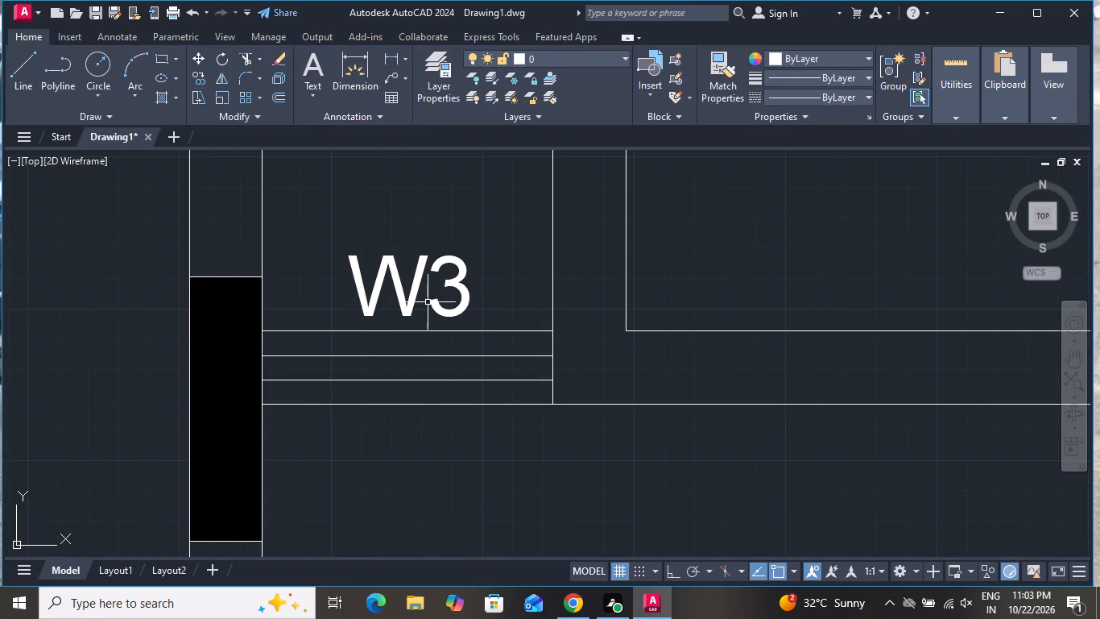
# Copy the W3 label to the opening between the lounge and the 8'6"X13'0" room, and to the bath's door opening.
pyautogui.click(416, 288)
pyautogui.click(193, 80)
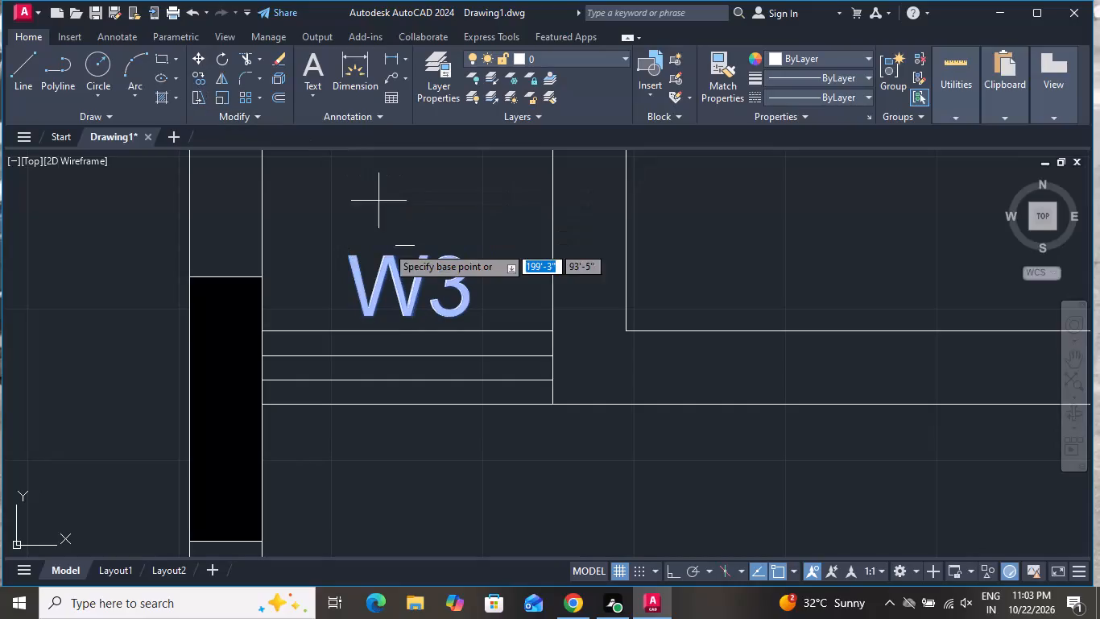
pyautogui.click(394, 266)
pyautogui.scroll(-4, 380, 256)
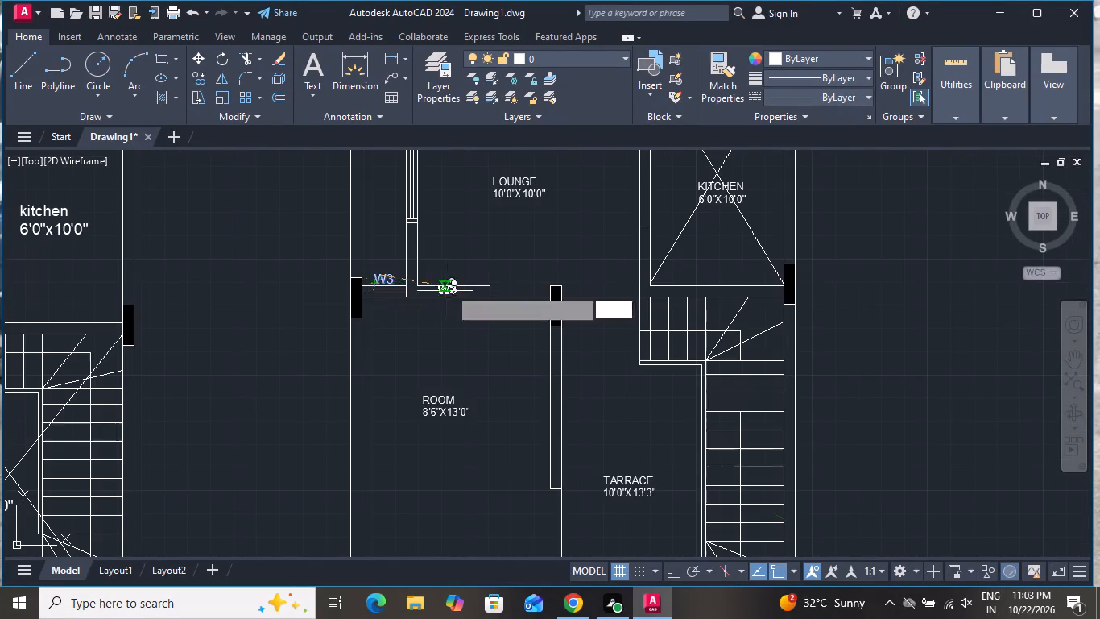
pyautogui.scroll(3, 513, 293)
pyautogui.click(535, 271)
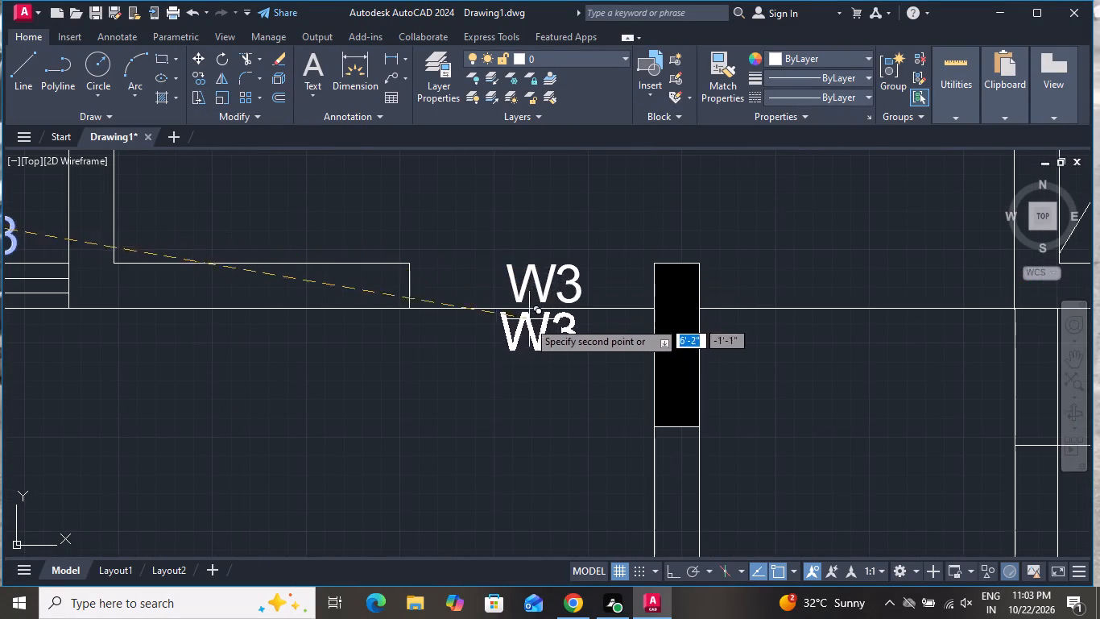
pyautogui.scroll(-5, 519, 334)
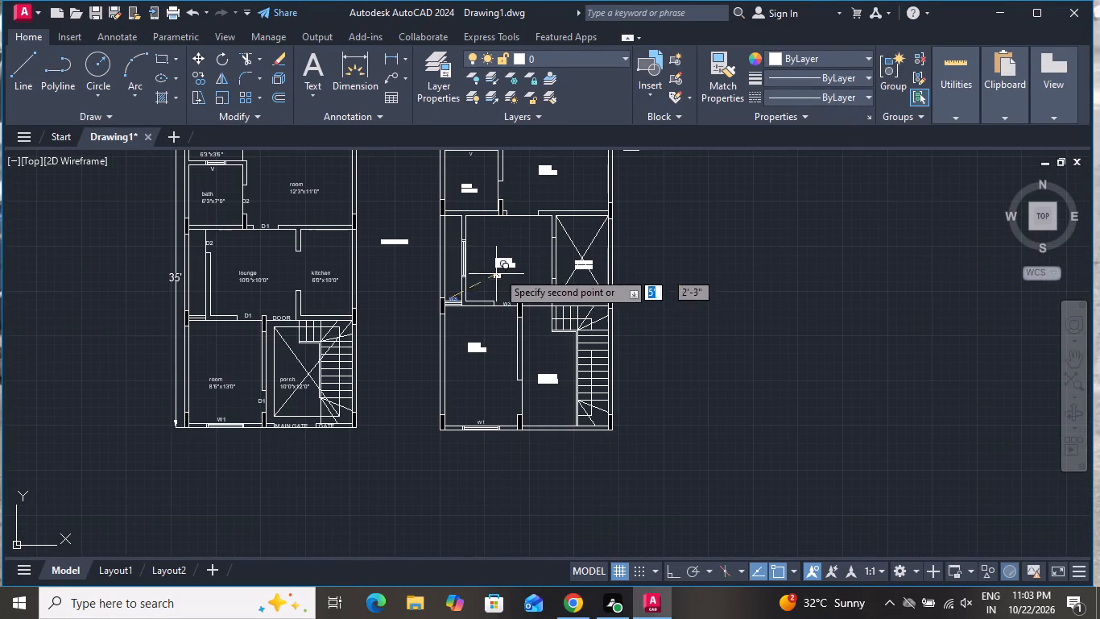
pyautogui.scroll(6, 494, 187)
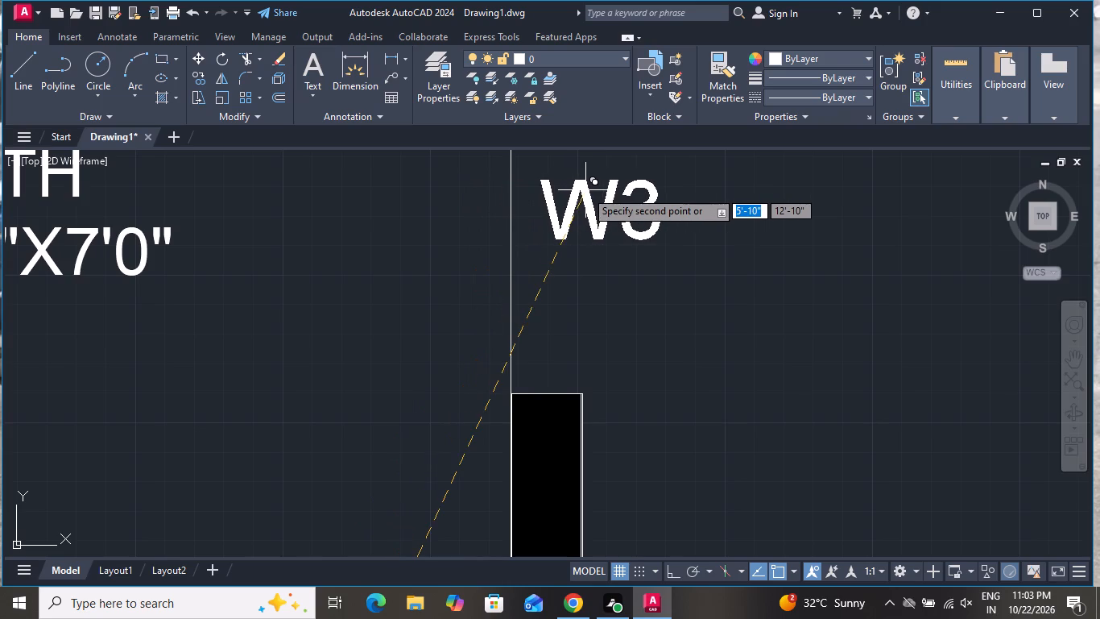
pyautogui.click(585, 190)
pyautogui.rightClick(584, 190)
pyautogui.click(603, 227)
pyautogui.click(613, 214)
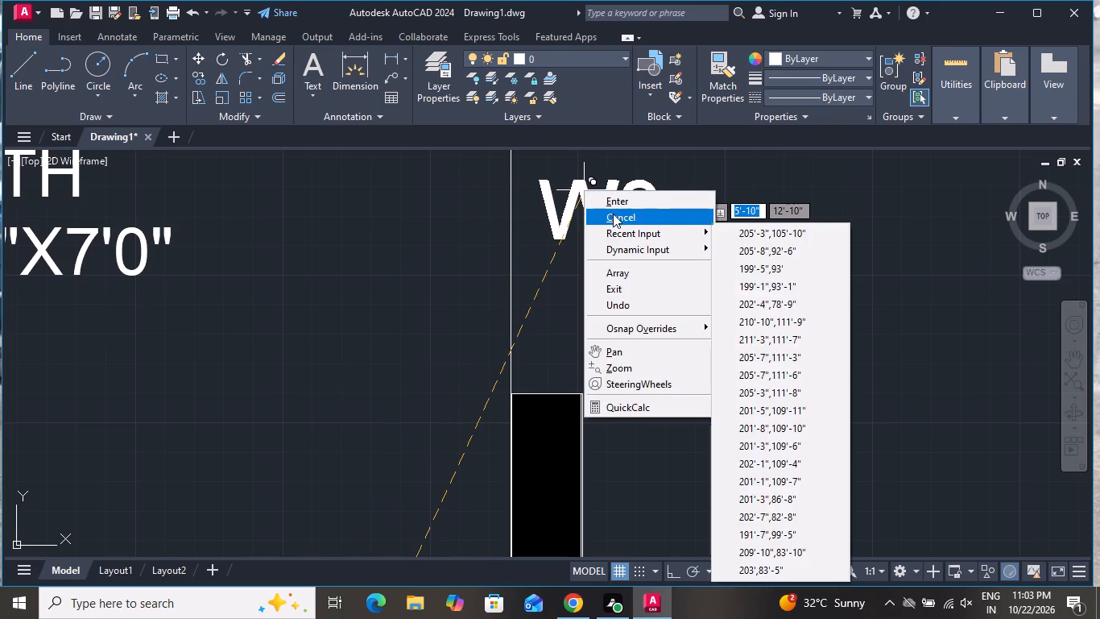
# Replace the text of the copied W3 label at the bath's door opening with D2.
pyautogui.doubleClick(649, 194)
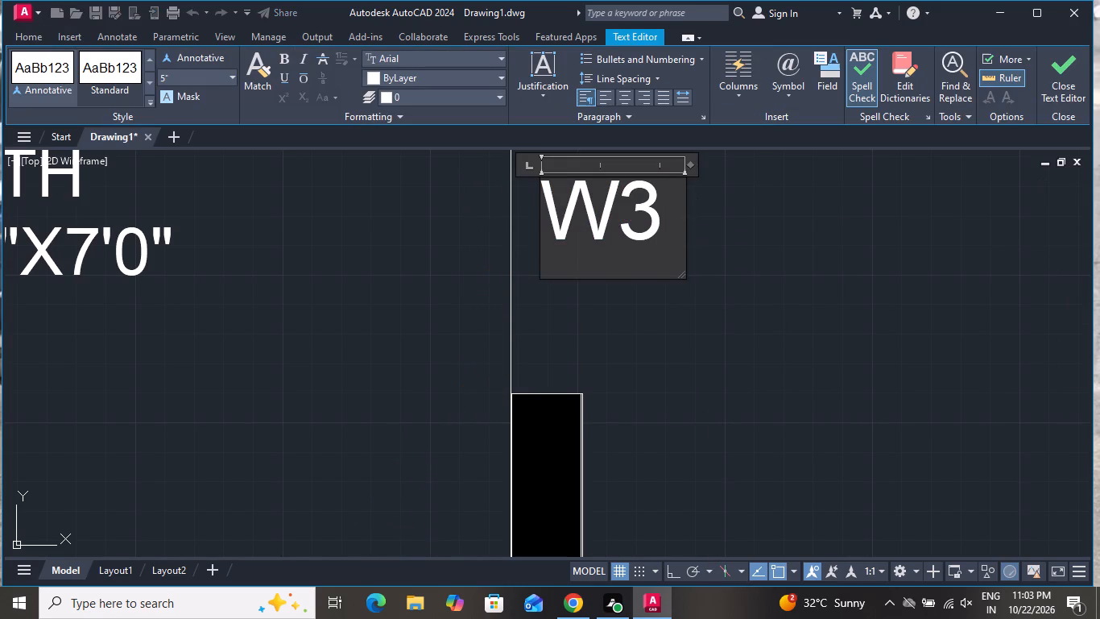
pyautogui.press('BackSpace')
pyautogui.press('BackSpace')
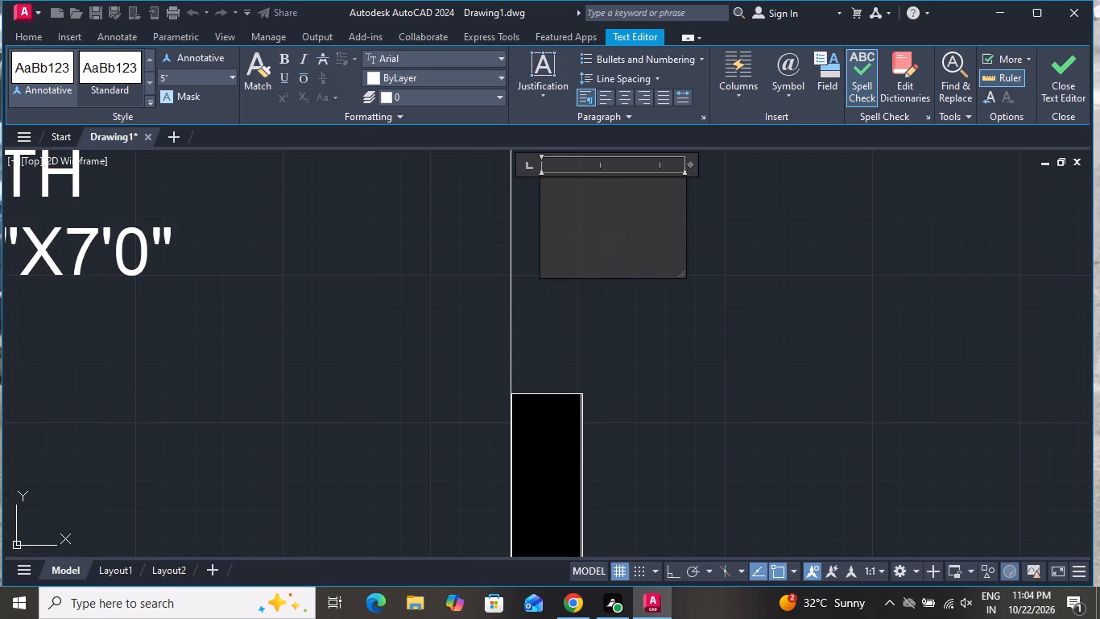
pyautogui.write('D2')
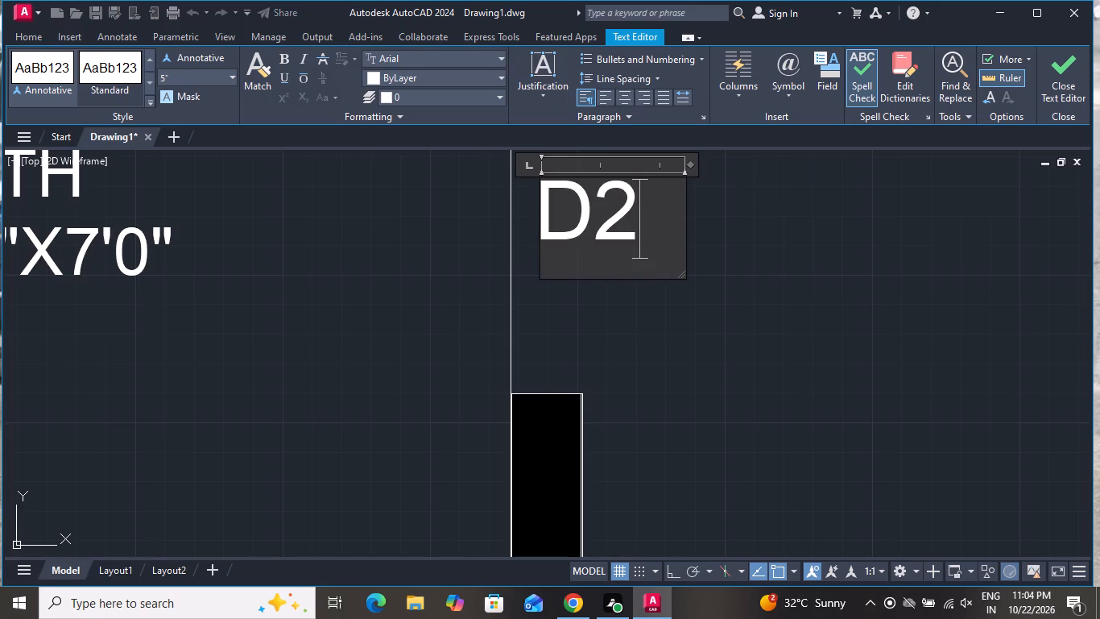
pyautogui.click(670, 204)
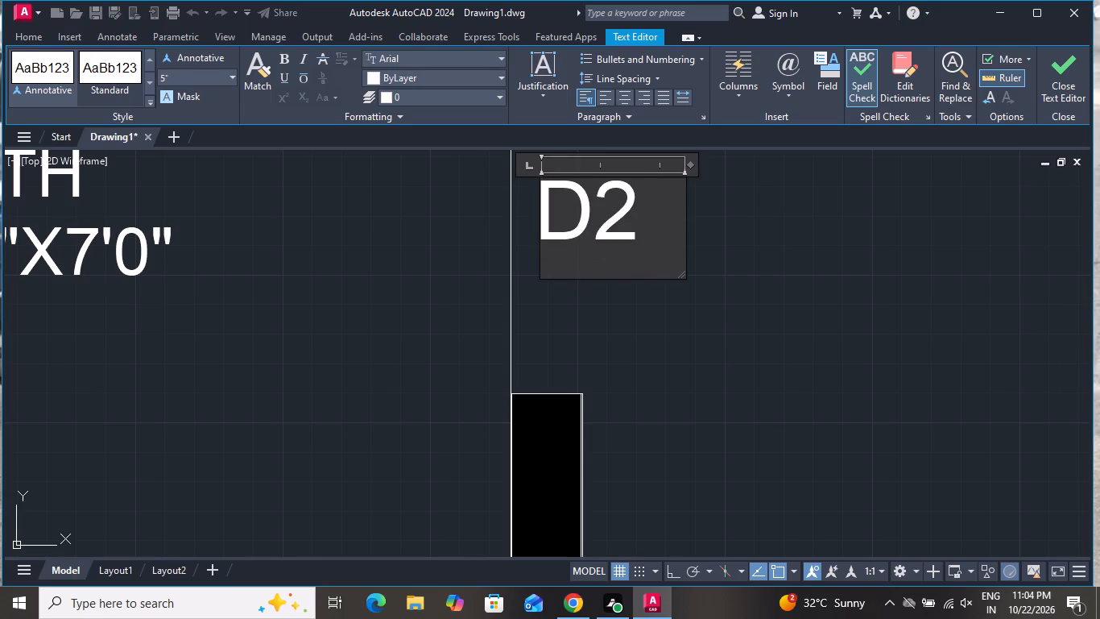
pyautogui.click(726, 328)
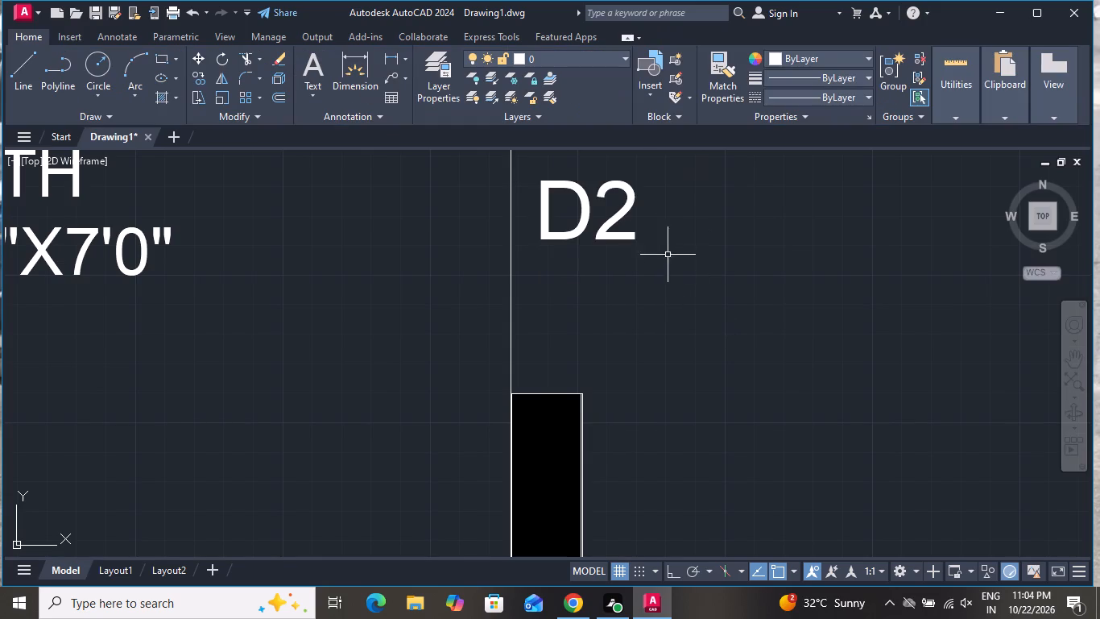
# Copy the D2 label to the opening in the wall between the 12'3"X9'0" room and the lounge.
pyautogui.click(627, 206)
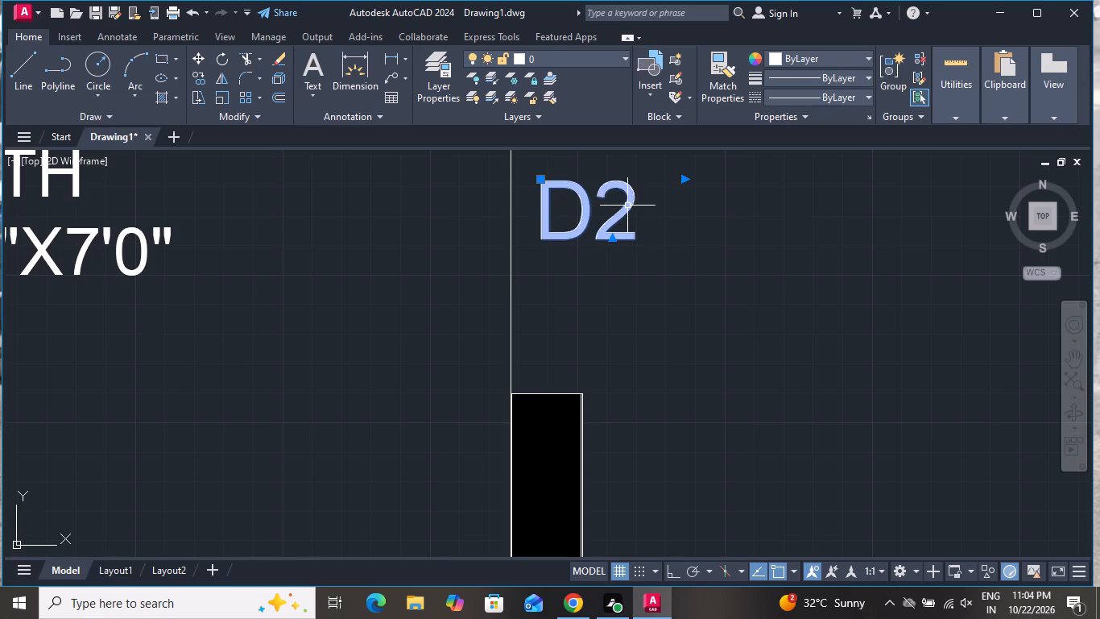
pyautogui.click(191, 75)
pyautogui.click(635, 214)
pyautogui.scroll(-4, 663, 618)
pyautogui.scroll(-1, 655, 457)
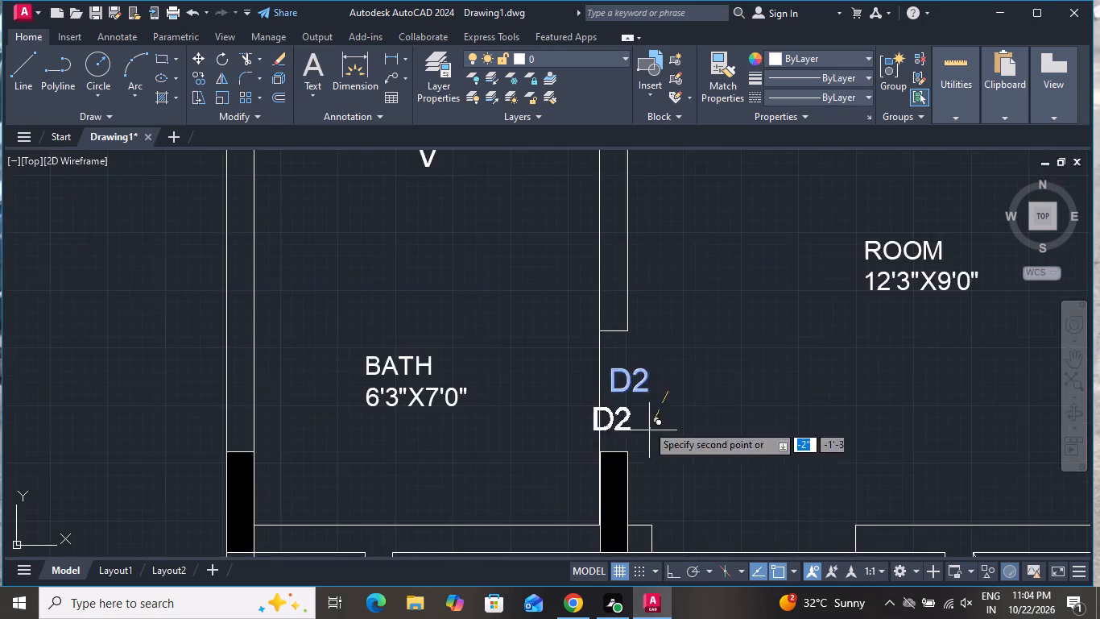
pyautogui.scroll(-3, 637, 359)
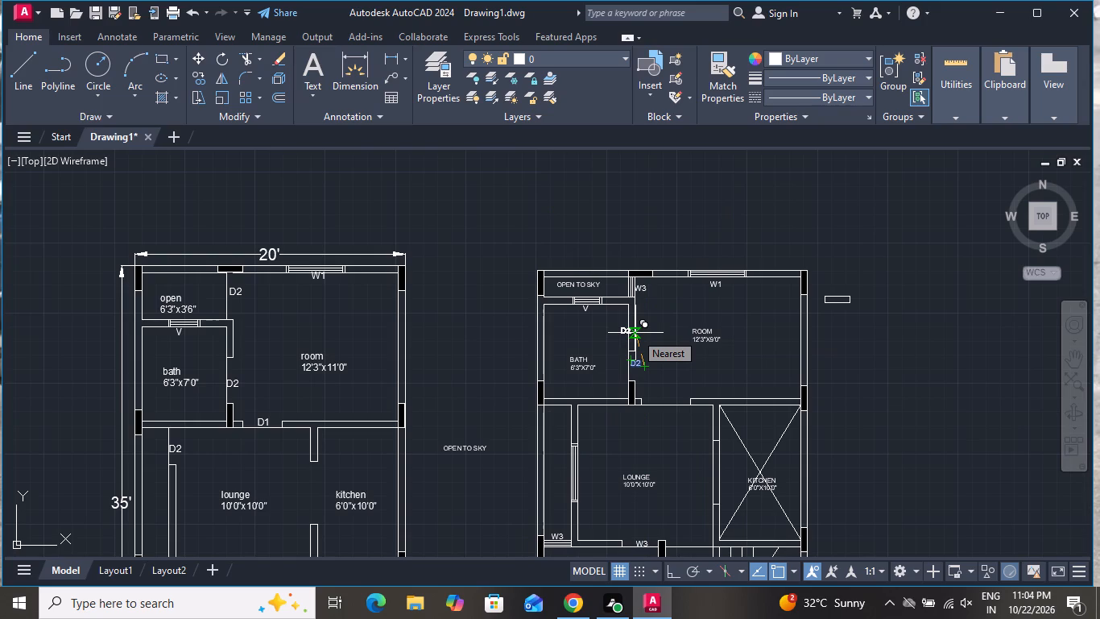
pyautogui.scroll(3, 734, 401)
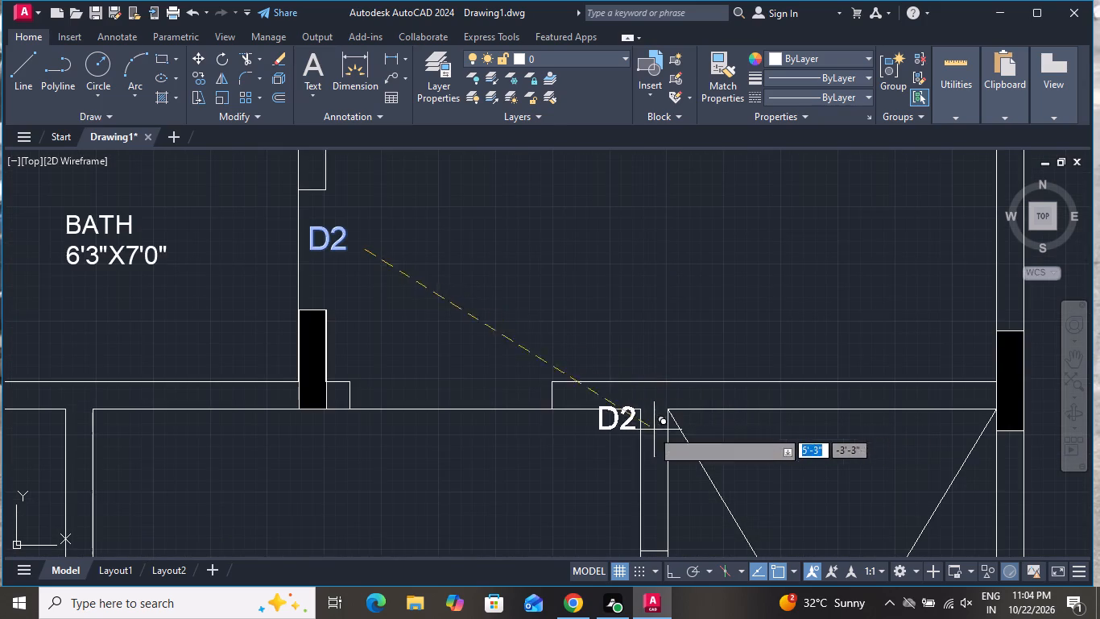
pyautogui.click(484, 397)
pyautogui.rightClick(491, 401)
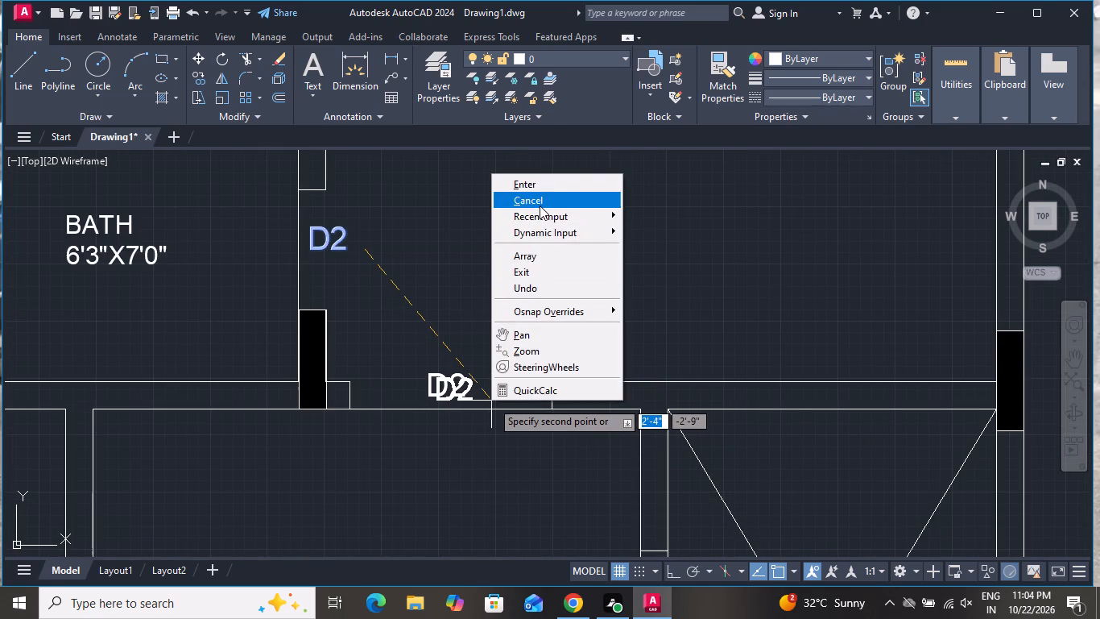
pyautogui.click(541, 201)
# Change the copied D2 label at the opening between the 12'3"X9'0" room and the lounge to D1.
pyautogui.scroll(3, 453, 384)
pyautogui.tripleClick(486, 361)
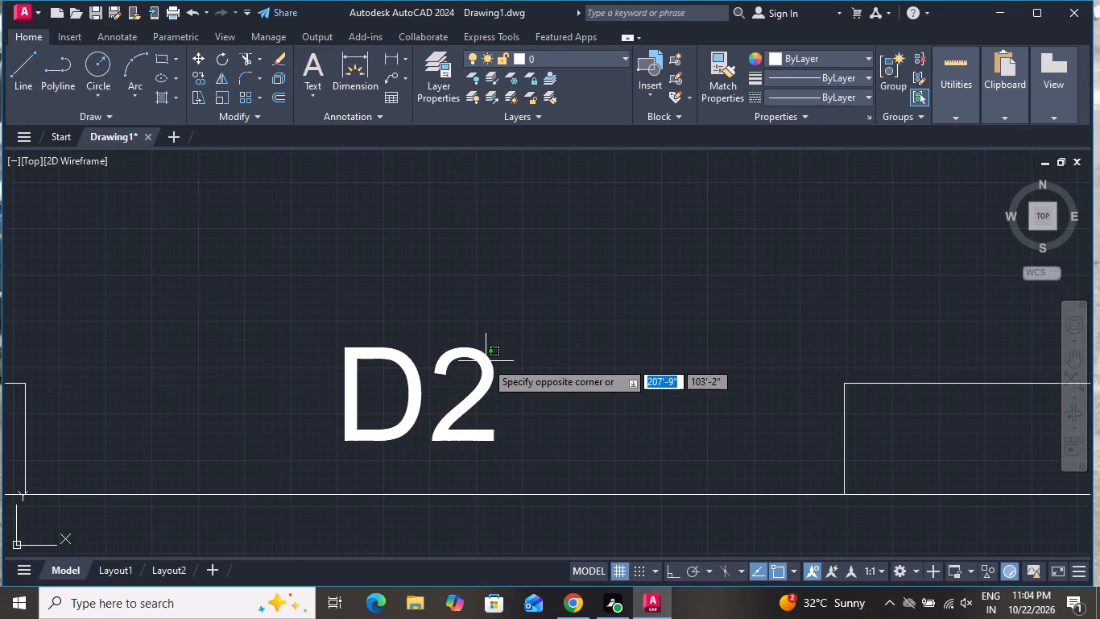
pyautogui.click(487, 374)
pyautogui.click(486, 392)
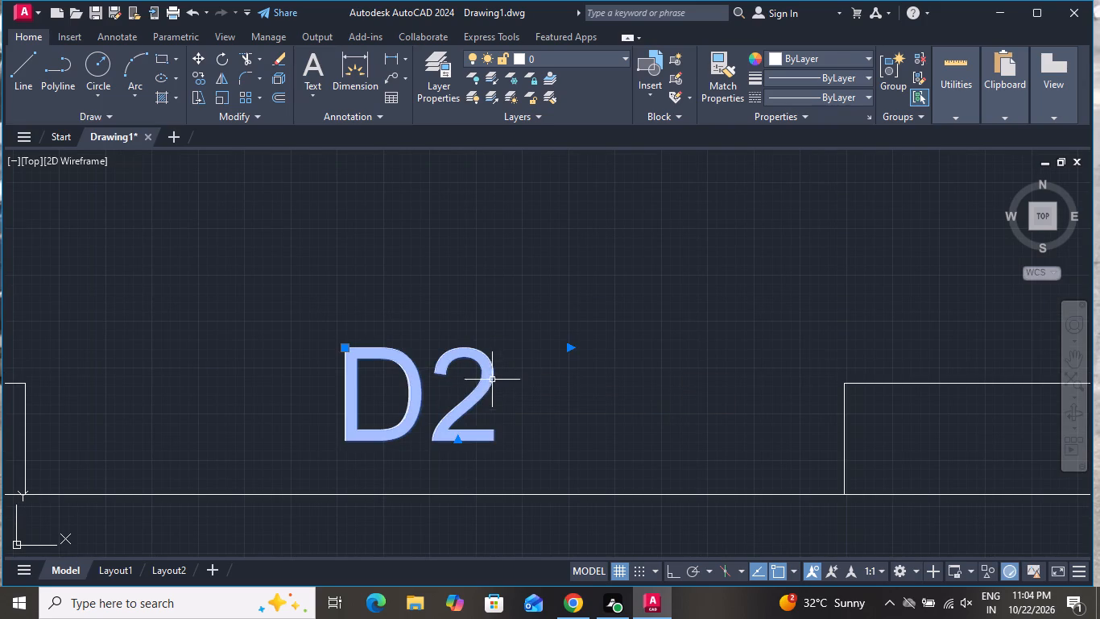
pyautogui.doubleClick(487, 377)
pyautogui.click(487, 376)
pyautogui.doubleClick(485, 382)
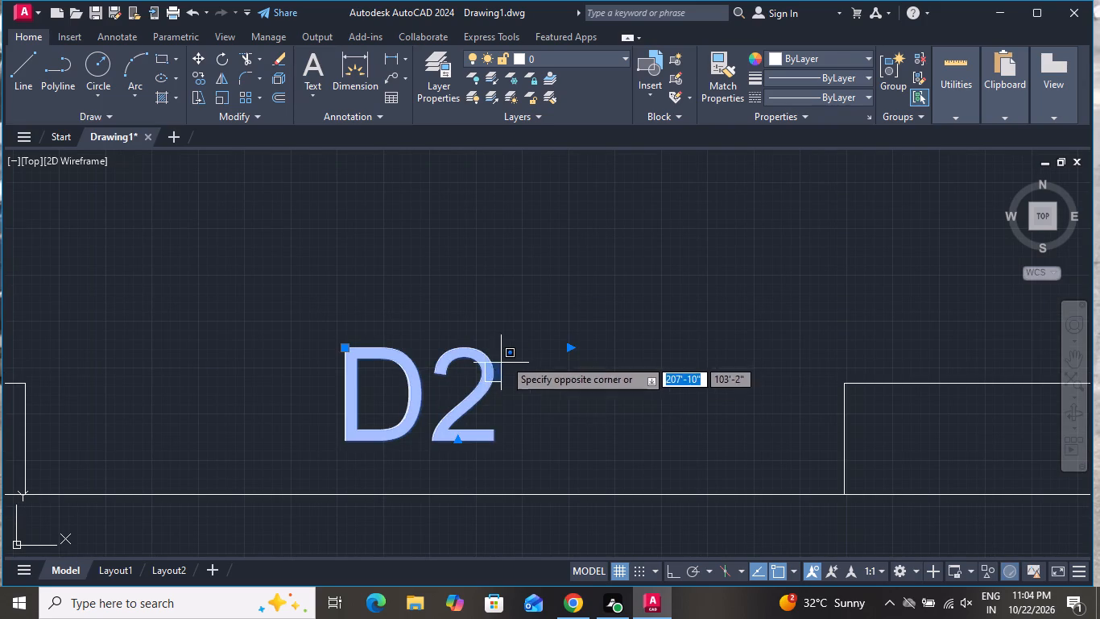
pyautogui.moveTo(528, 346); pyautogui.dragTo(527, 364)
pyautogui.click(425, 426)
pyautogui.doubleClick(400, 434)
pyautogui.tripleClick(397, 434)
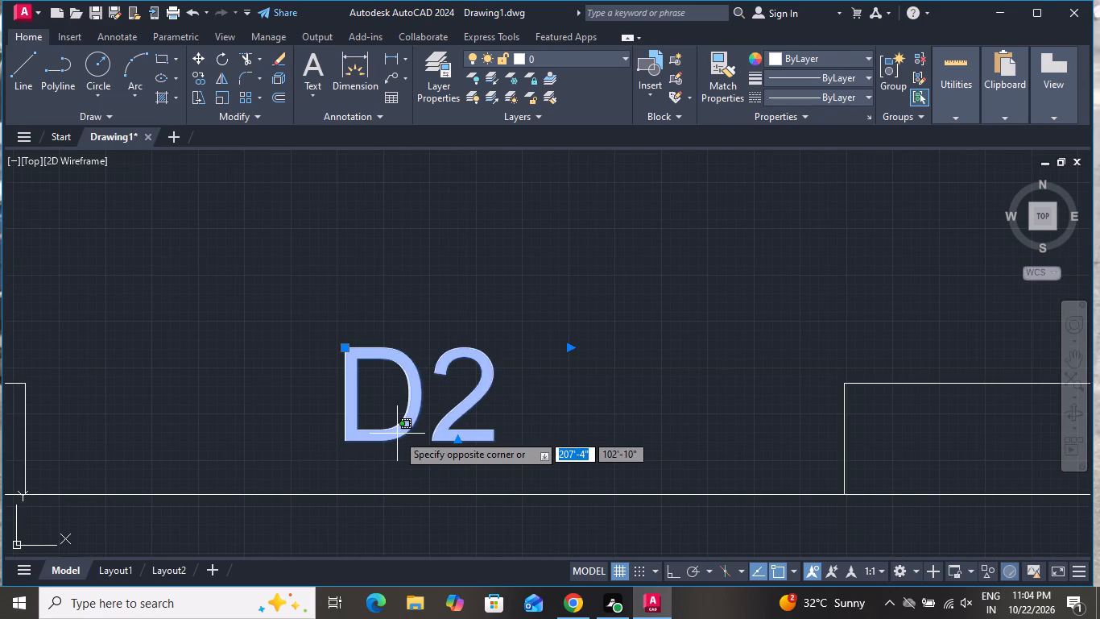
pyautogui.press('Escape')
pyautogui.scroll(-2, 432, 400)
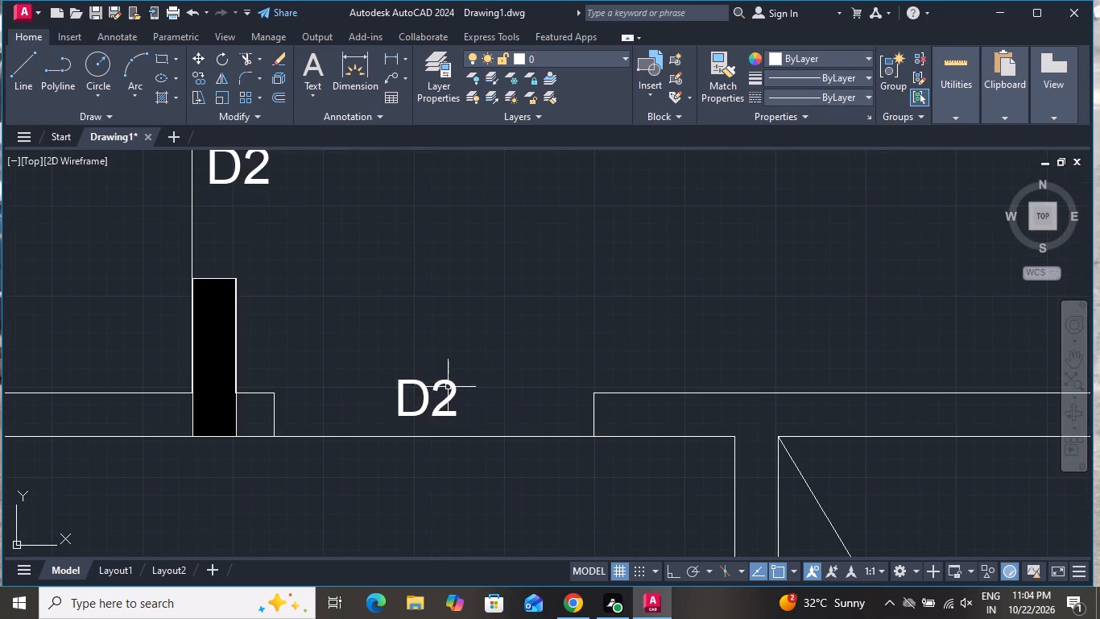
pyautogui.doubleClick(450, 386)
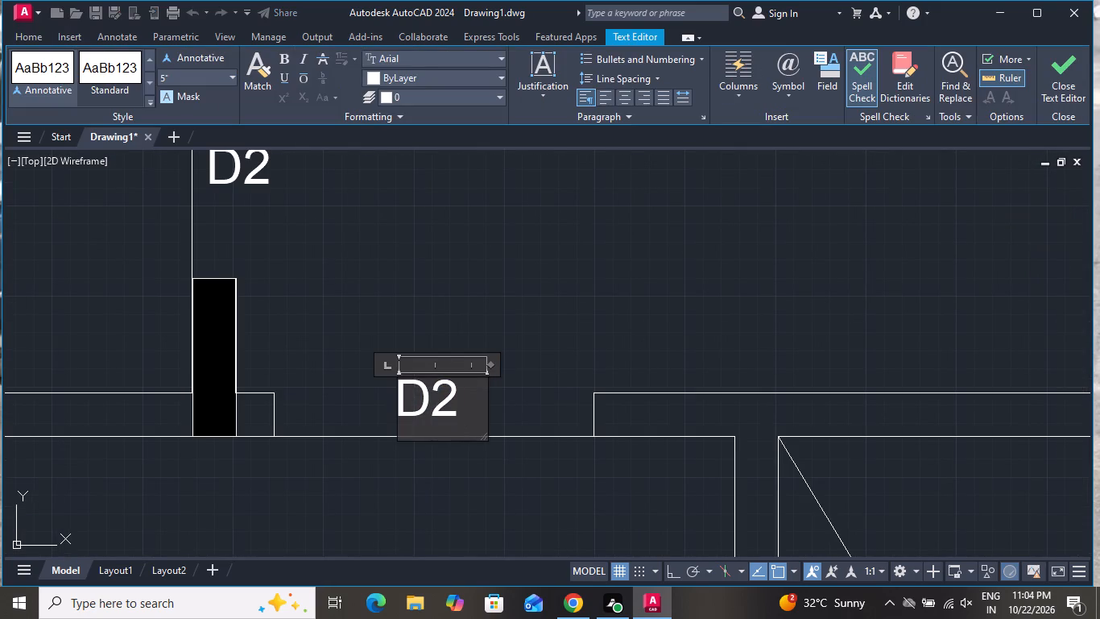
pyautogui.press('BackSpace')
pyautogui.press('1')
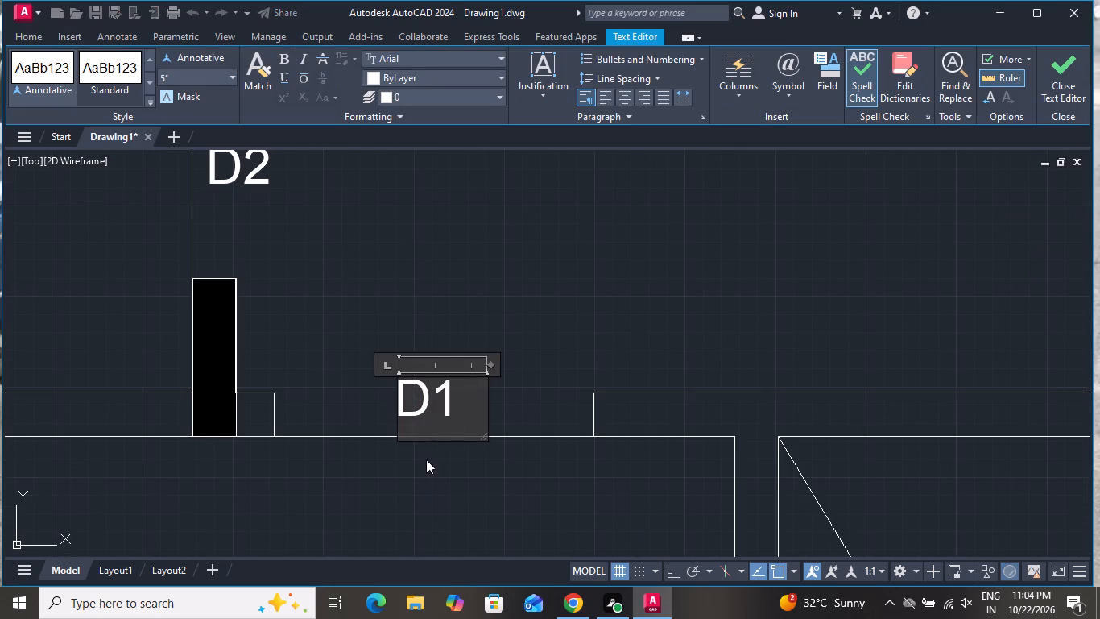
pyautogui.click(374, 455)
# Copy the D1 label to the lounge's opening beside W3, the opening between the 8'6"X13'0" room and the terrace, and the lounge-terrace opening.
pyautogui.click(414, 382)
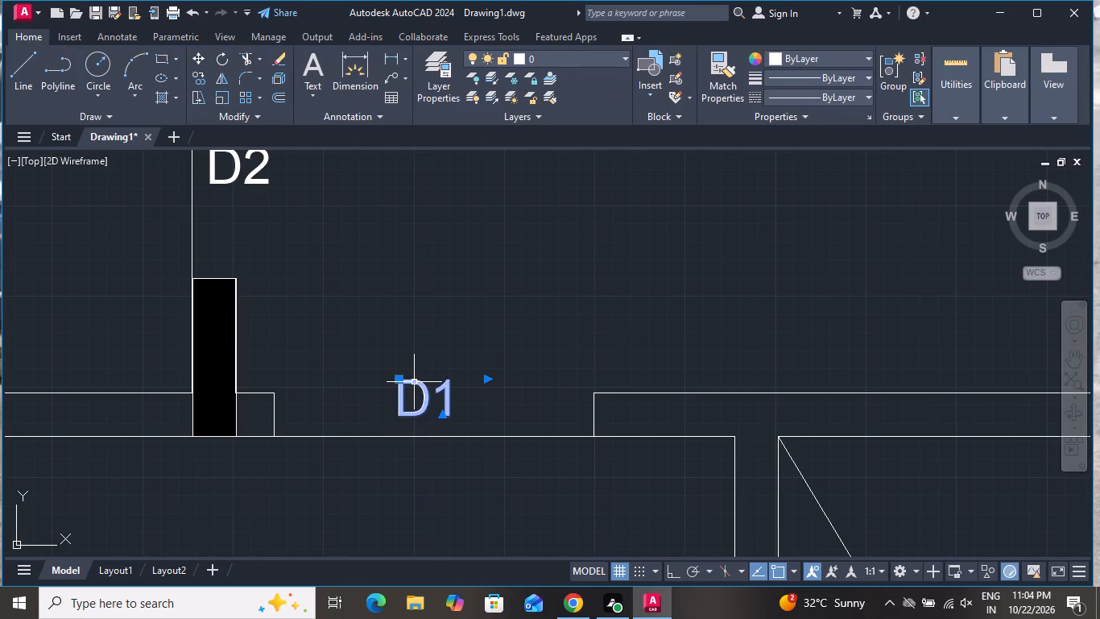
pyautogui.click(205, 80)
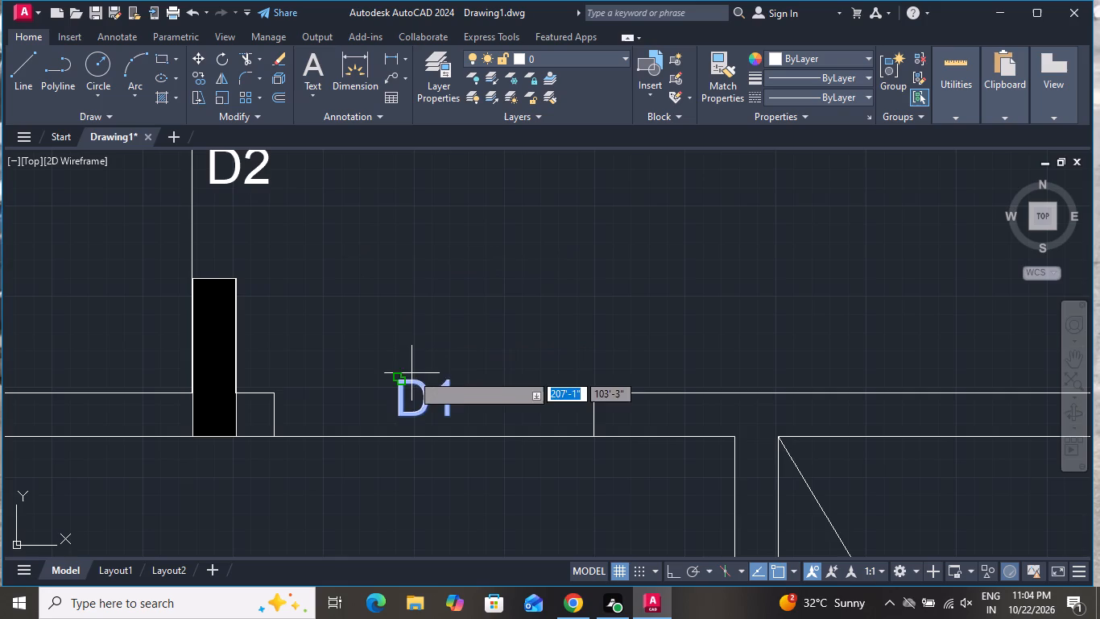
pyautogui.click(411, 373)
pyautogui.scroll(-3, 439, 231)
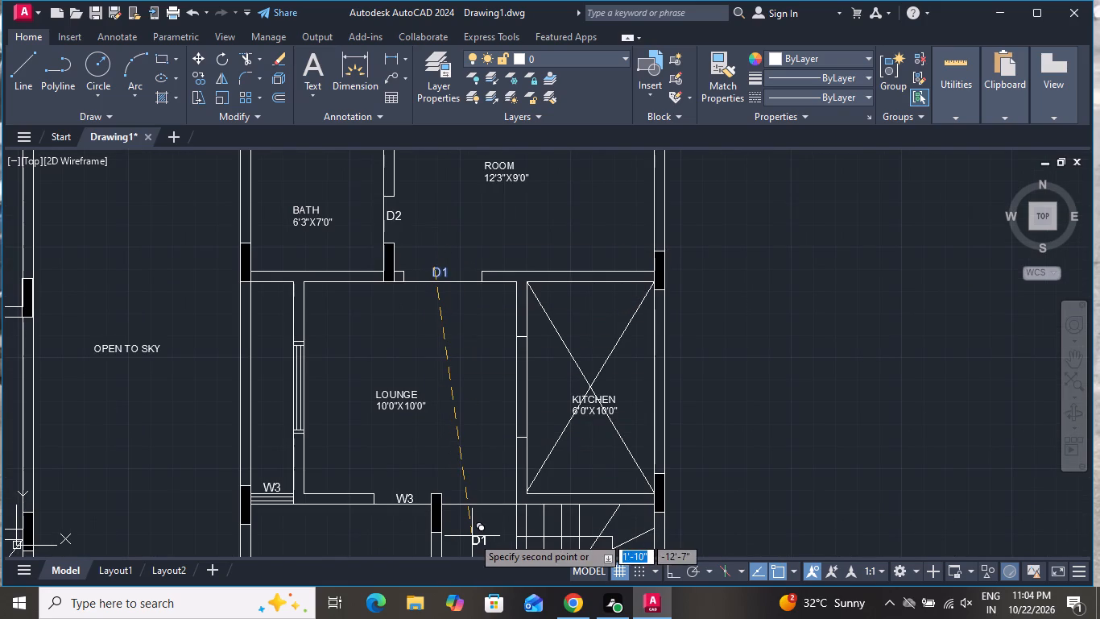
pyautogui.scroll(-1, 472, 464)
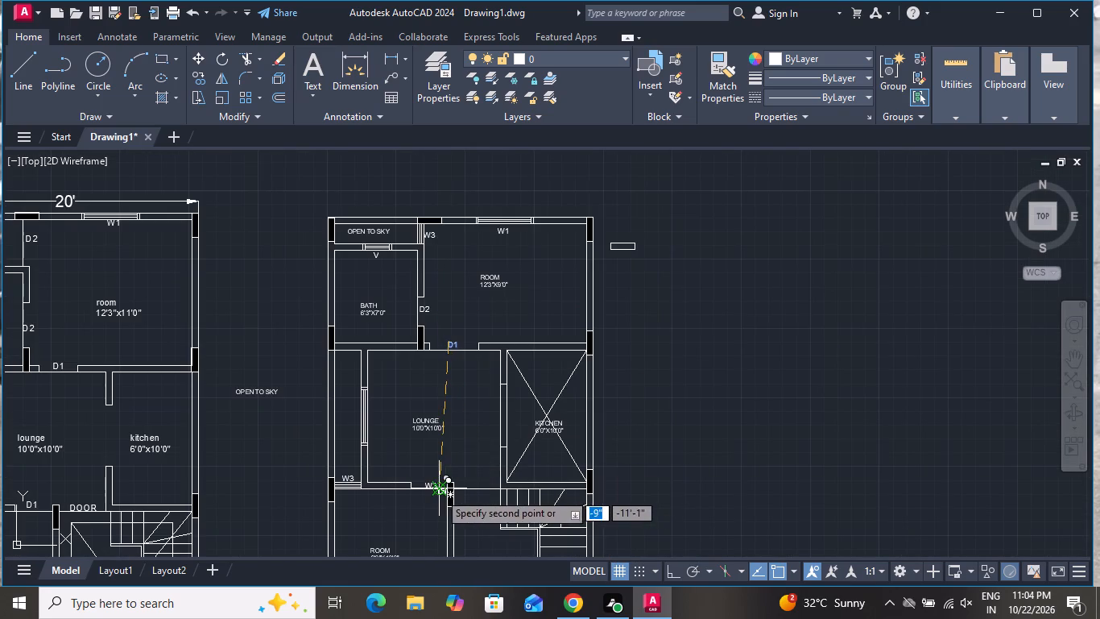
pyautogui.scroll(5, 433, 501)
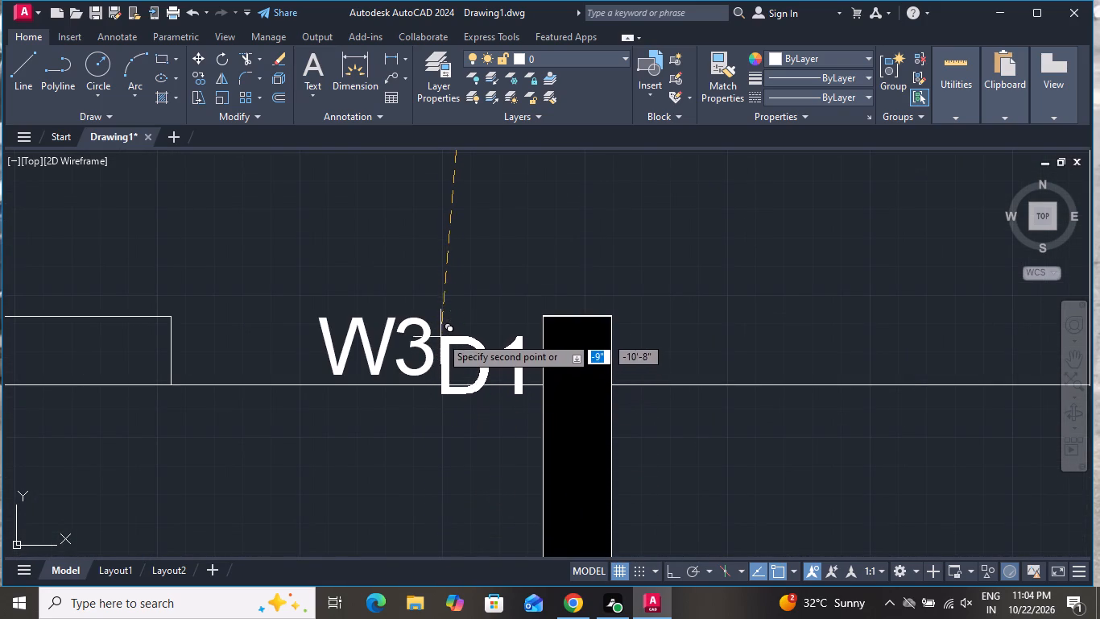
pyautogui.click(445, 319)
pyautogui.scroll(-4, 453, 300)
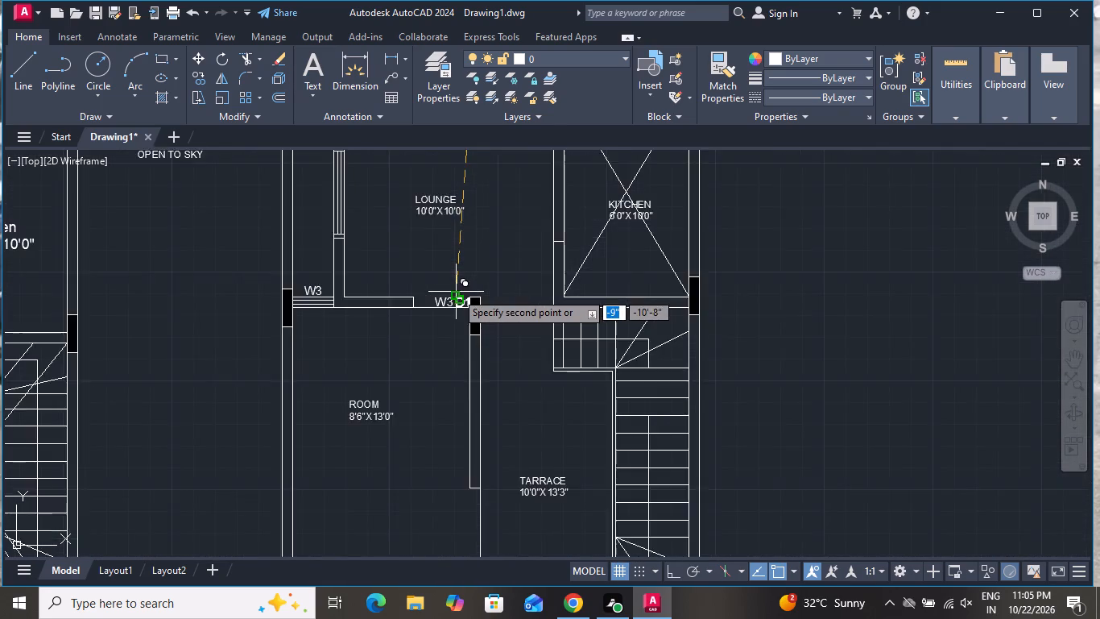
pyautogui.scroll(-1, 456, 292)
pyautogui.scroll(6, 463, 442)
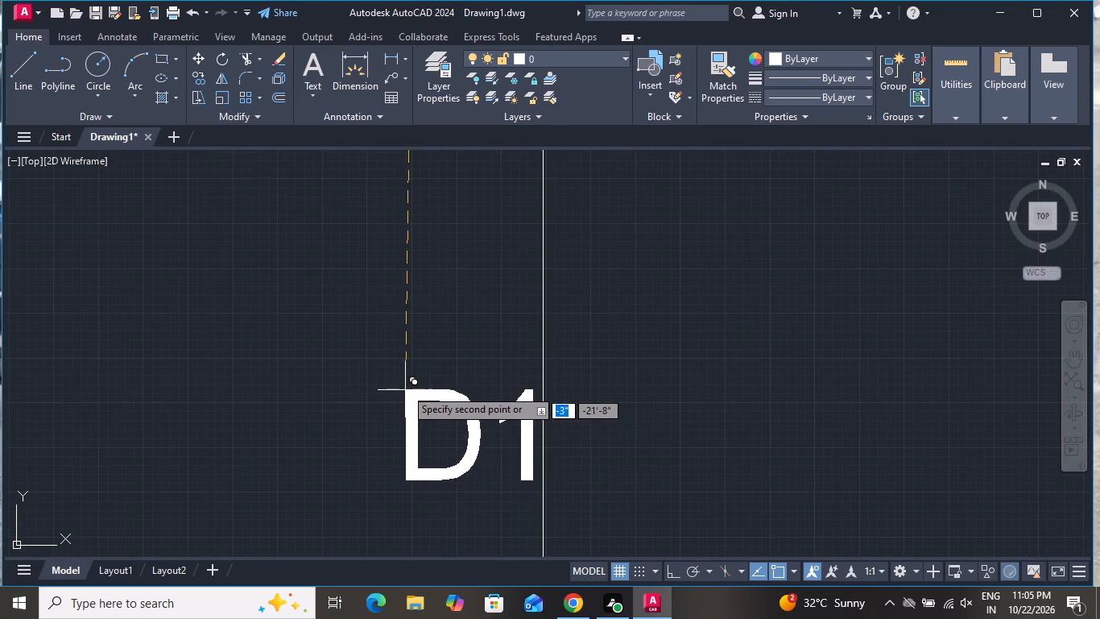
pyautogui.click(411, 386)
pyautogui.scroll(-7, 434, 420)
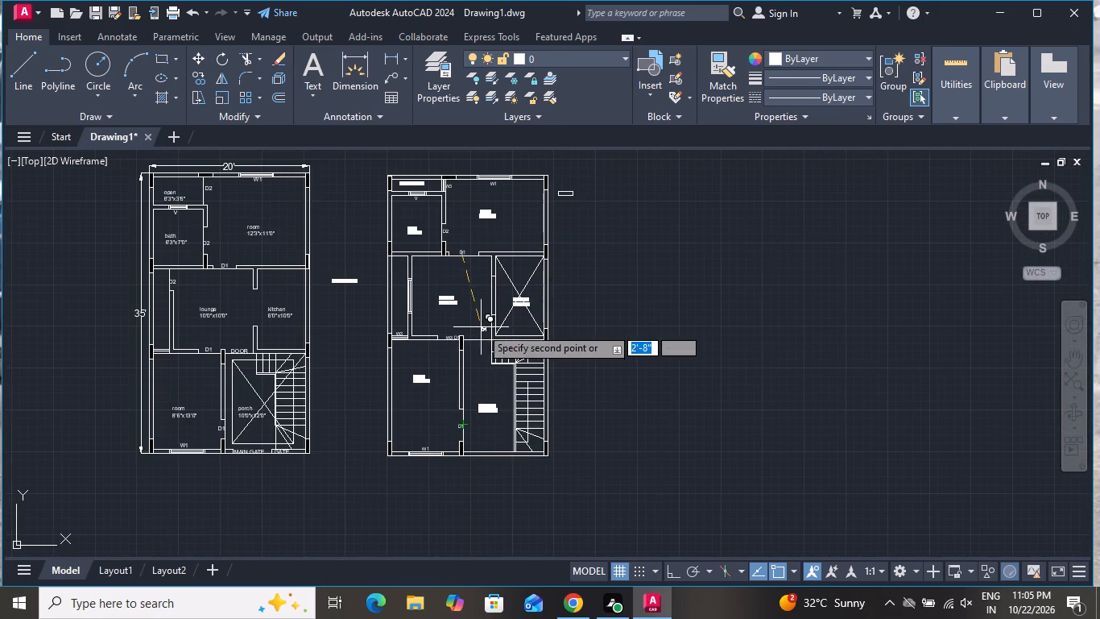
pyautogui.scroll(4, 480, 326)
pyautogui.click(448, 370)
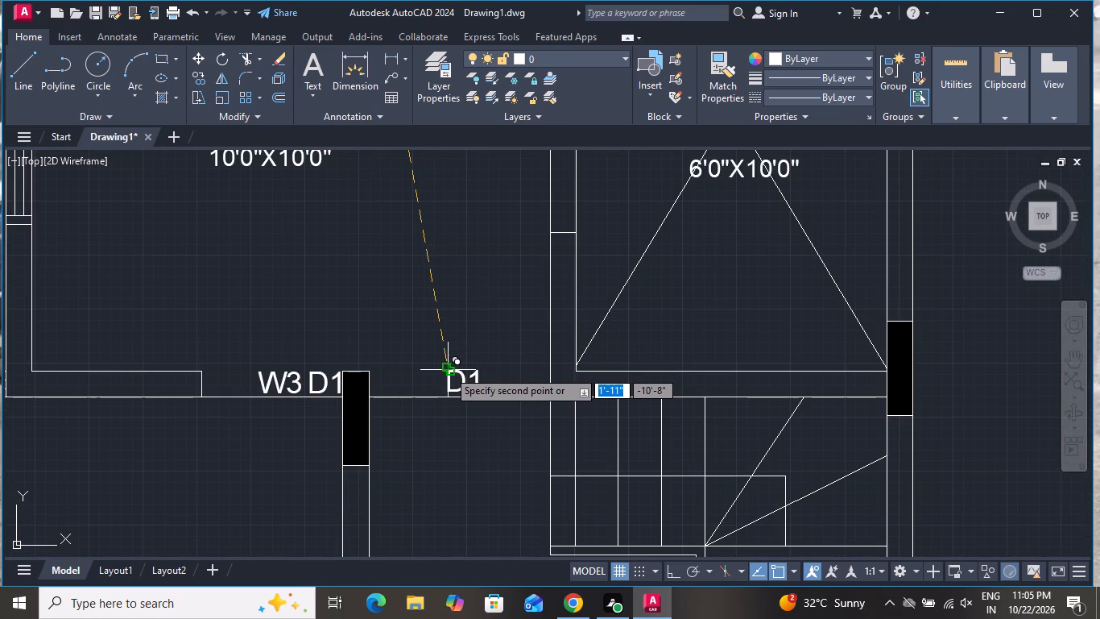
pyautogui.rightClick(448, 370)
pyautogui.click(509, 168)
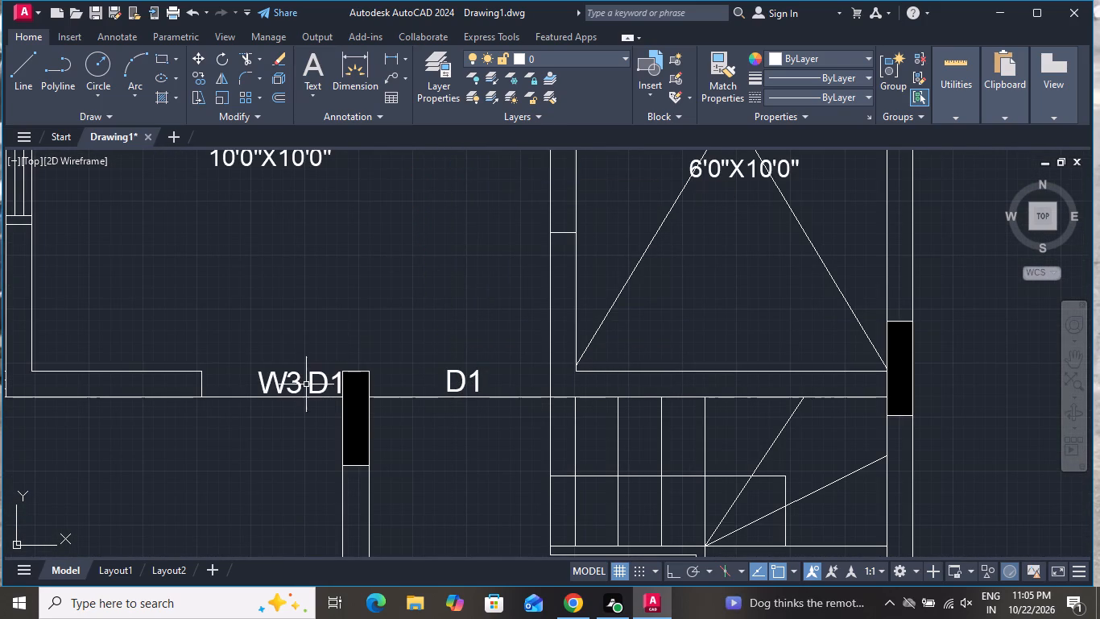
# Delete the W3 label beside D1 at the opening between the lounge and the 8'6"X13'0" room.
pyautogui.scroll(2, 298, 381)
pyautogui.click(298, 381)
pyautogui.press('Delete')
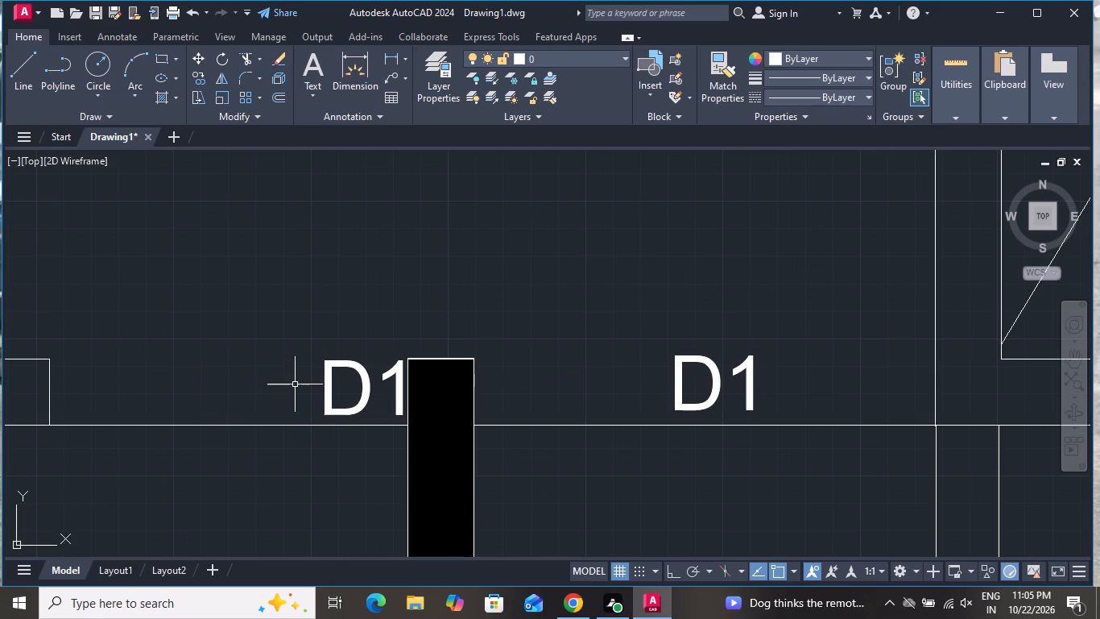
# Move the D1 label away from the column towards the middle of the opening between the lounge and the 8'6"X13'0" room.
pyautogui.click(186, 56)
pyautogui.click(195, 58)
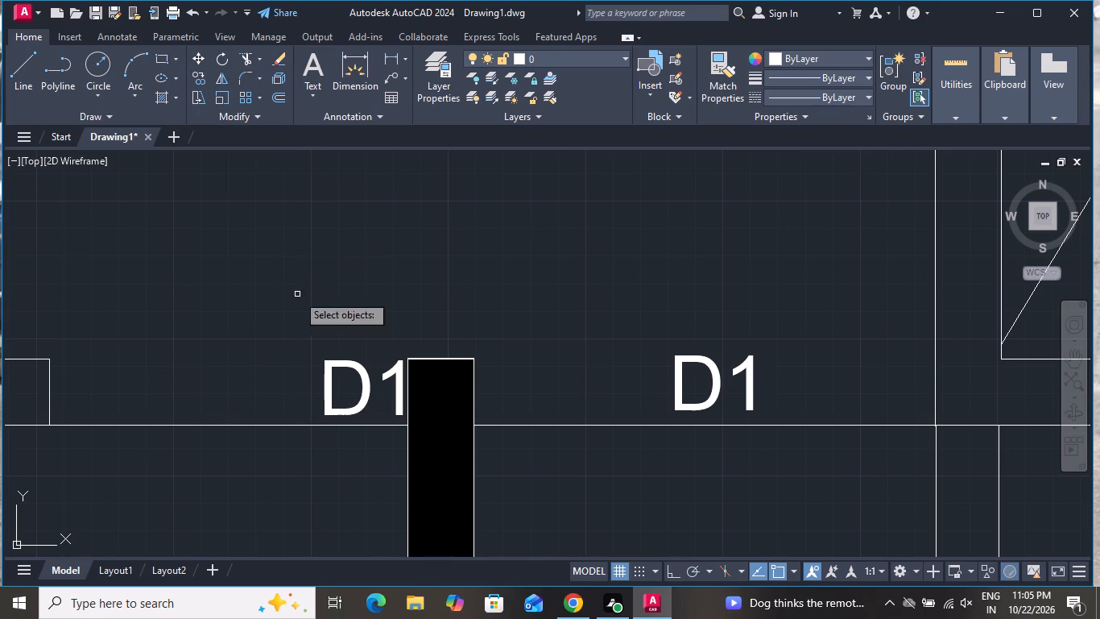
pyautogui.press('Escape')
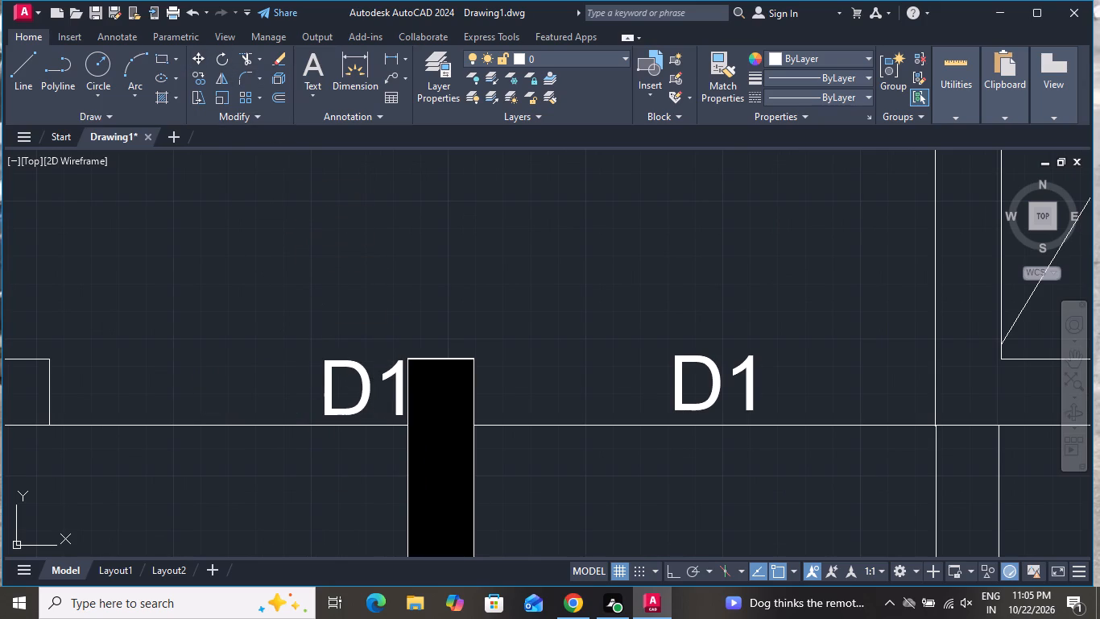
pyautogui.click(374, 380)
pyautogui.click(354, 391)
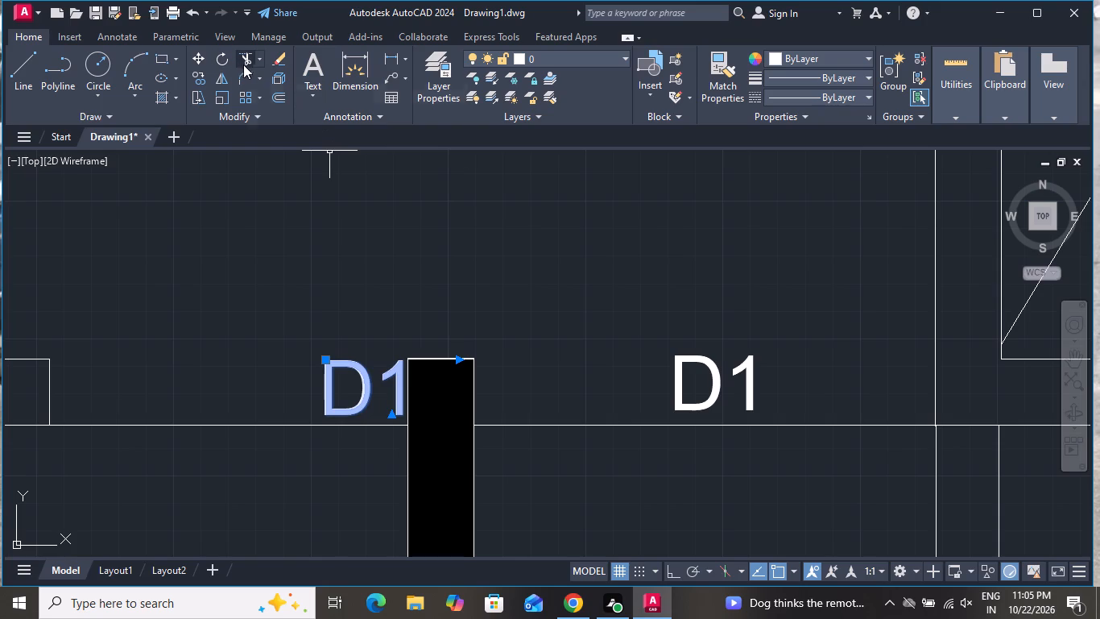
pyautogui.click(202, 64)
pyautogui.click(343, 387)
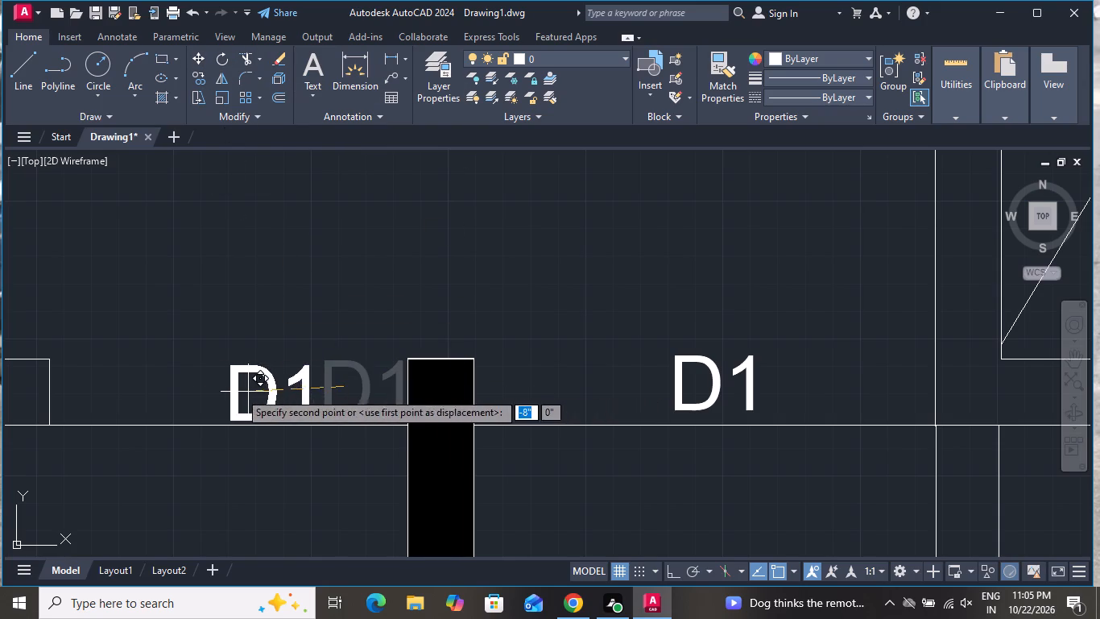
pyautogui.click(192, 384)
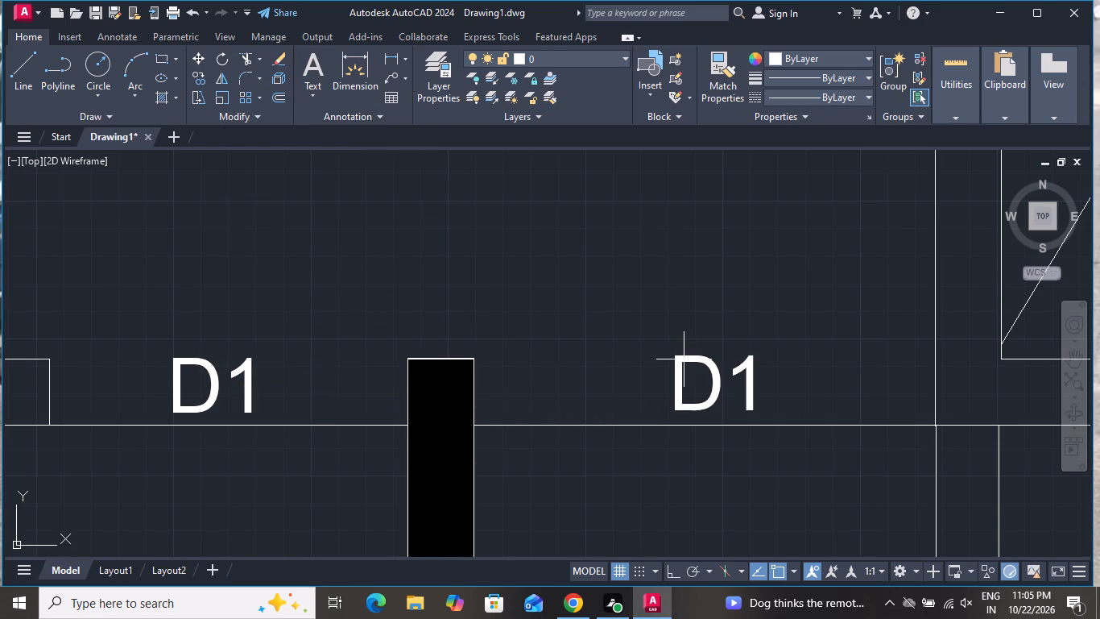
# Change the D1 label at the opening between the lounge and the terrace to DOOR.
pyautogui.click(684, 359)
pyautogui.doubleClick(750, 373)
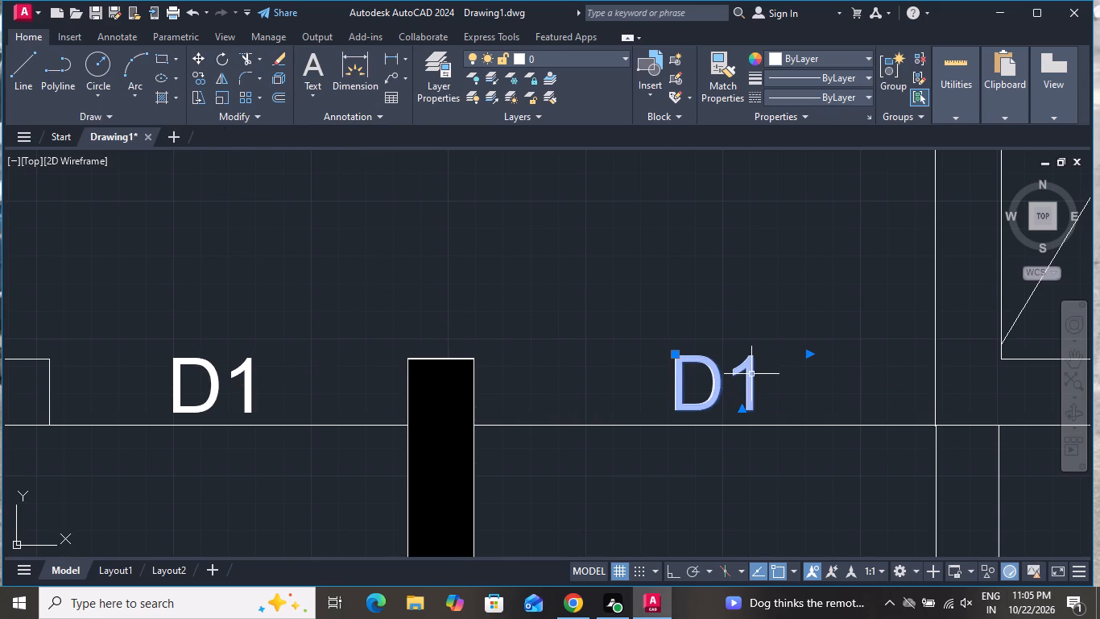
pyautogui.doubleClick(751, 374)
pyautogui.press('BackSpace')
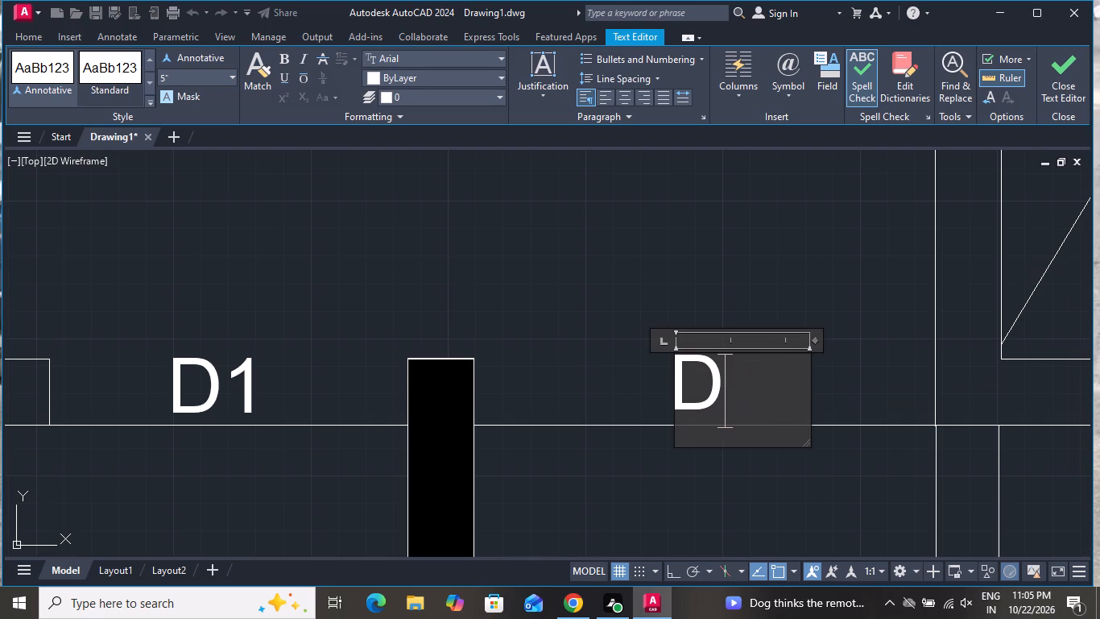
pyautogui.write('OO')
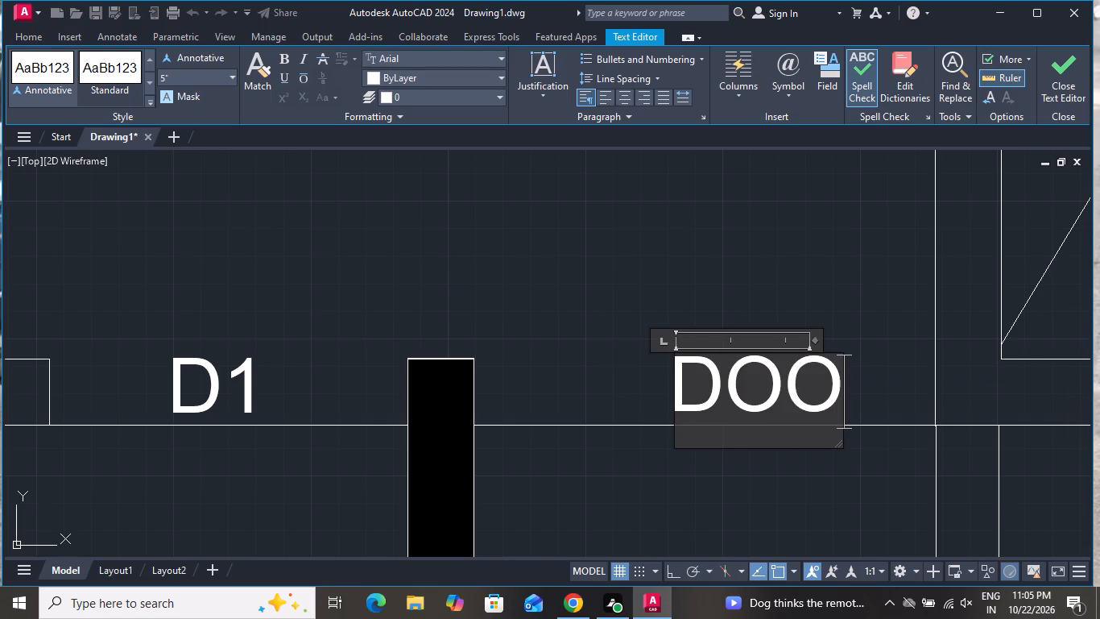
pyautogui.press('r')
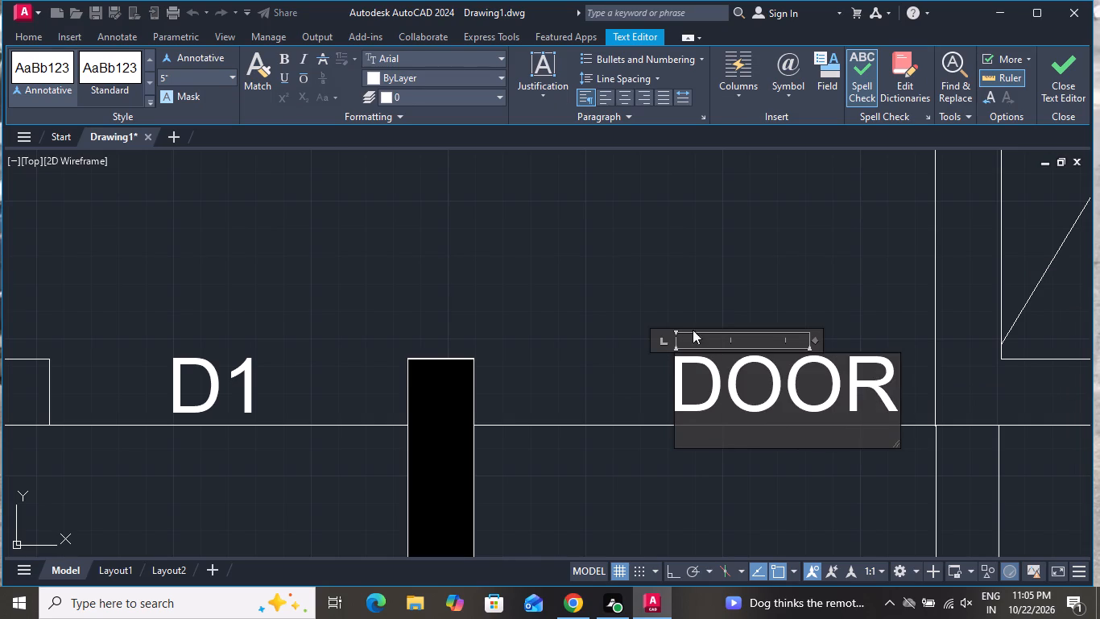
pyautogui.click(627, 246)
# Move the DOOR label about 9" towards the column to centre it in the opening between the lounge and the terrace.
pyautogui.click(793, 384)
pyautogui.click(760, 386)
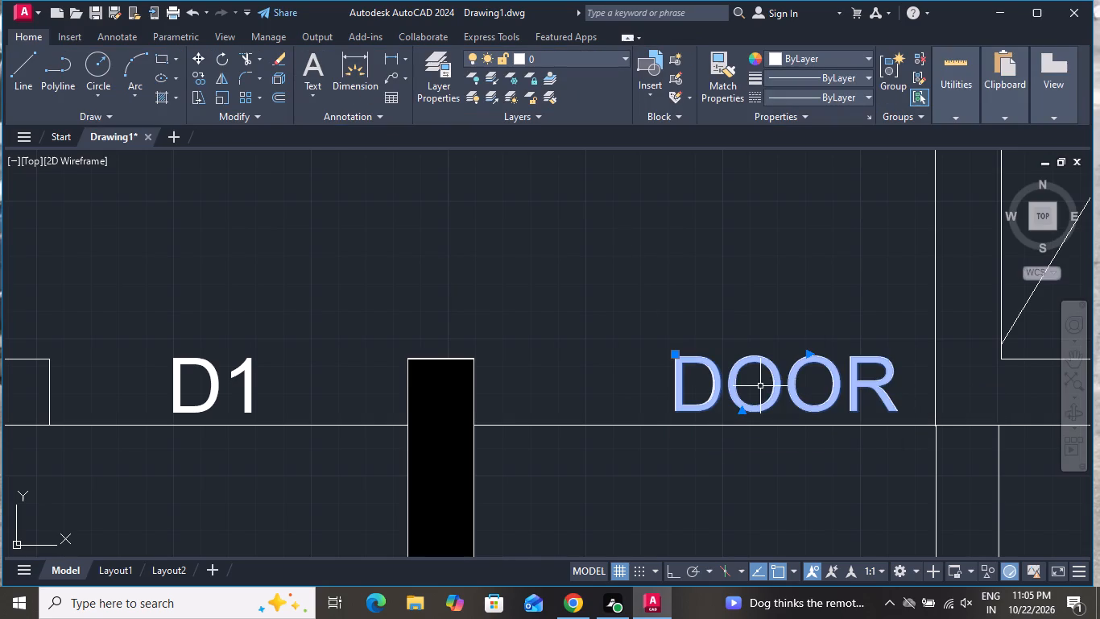
pyautogui.click(191, 57)
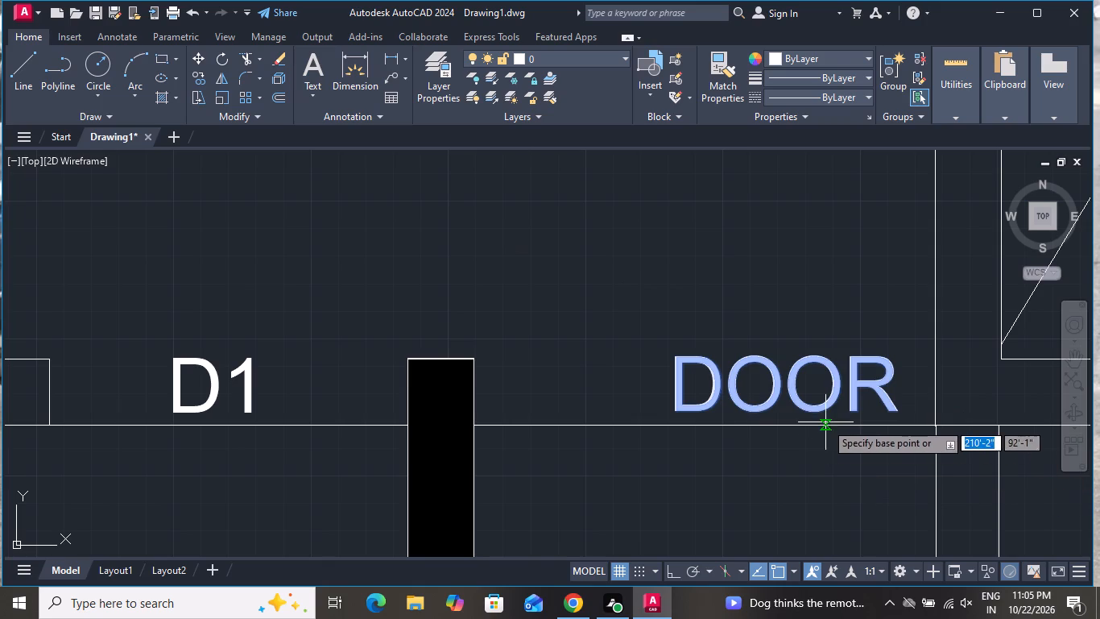
pyautogui.click(825, 422)
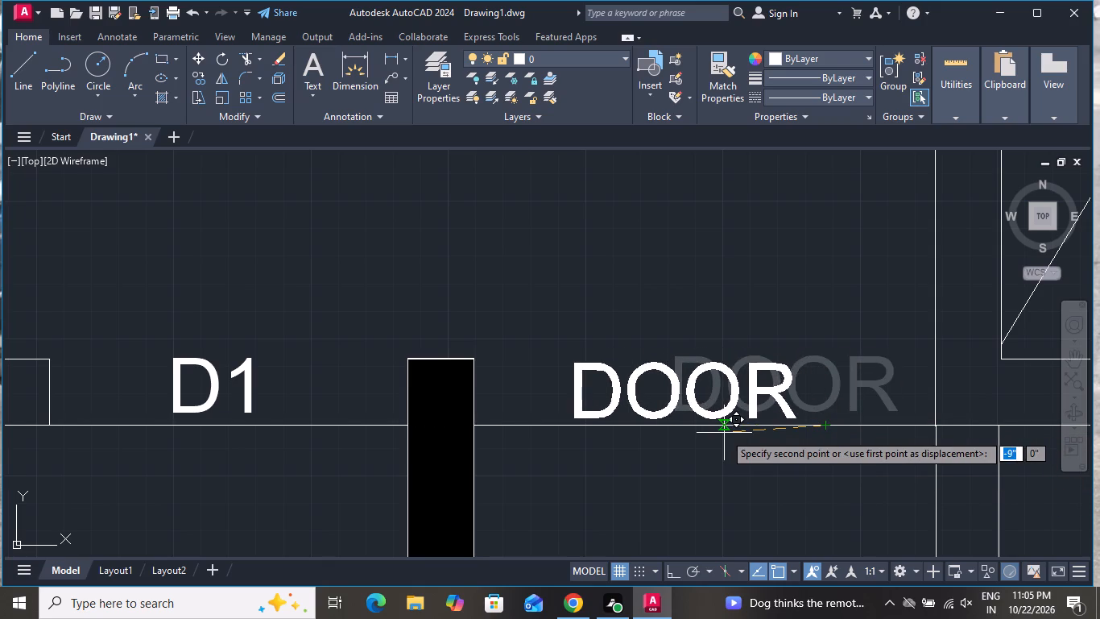
pyautogui.click(722, 433)
# Change the spare OPEN TO SKY label between the two plans to OPEN 2"-0" WIDE.
pyautogui.scroll(-3, 728, 407)
pyautogui.scroll(-2, 745, 331)
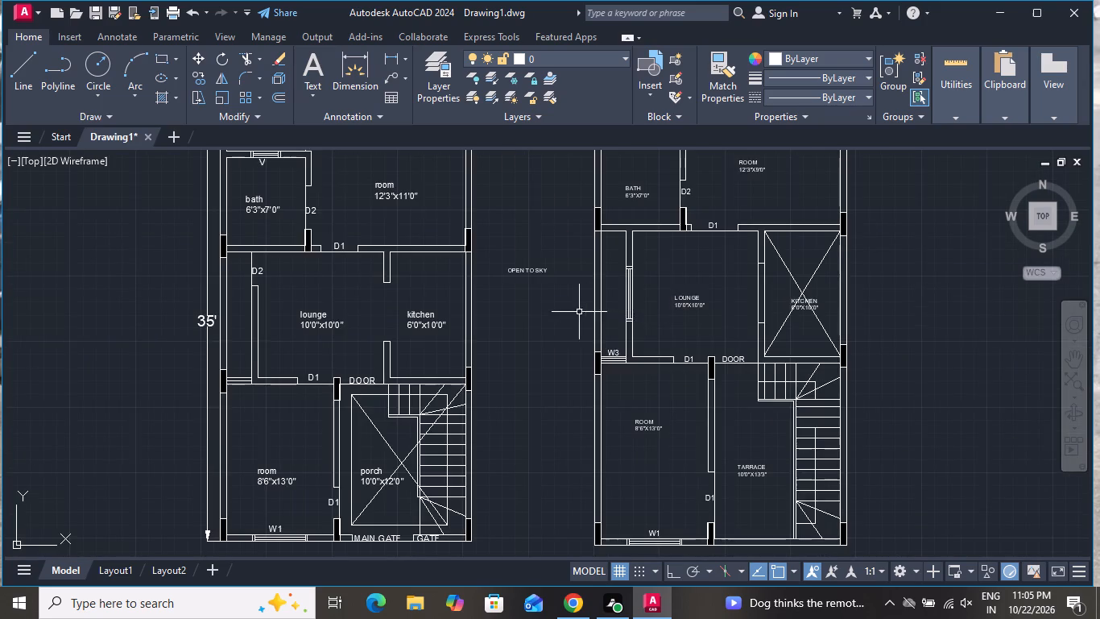
pyautogui.scroll(2, 565, 290)
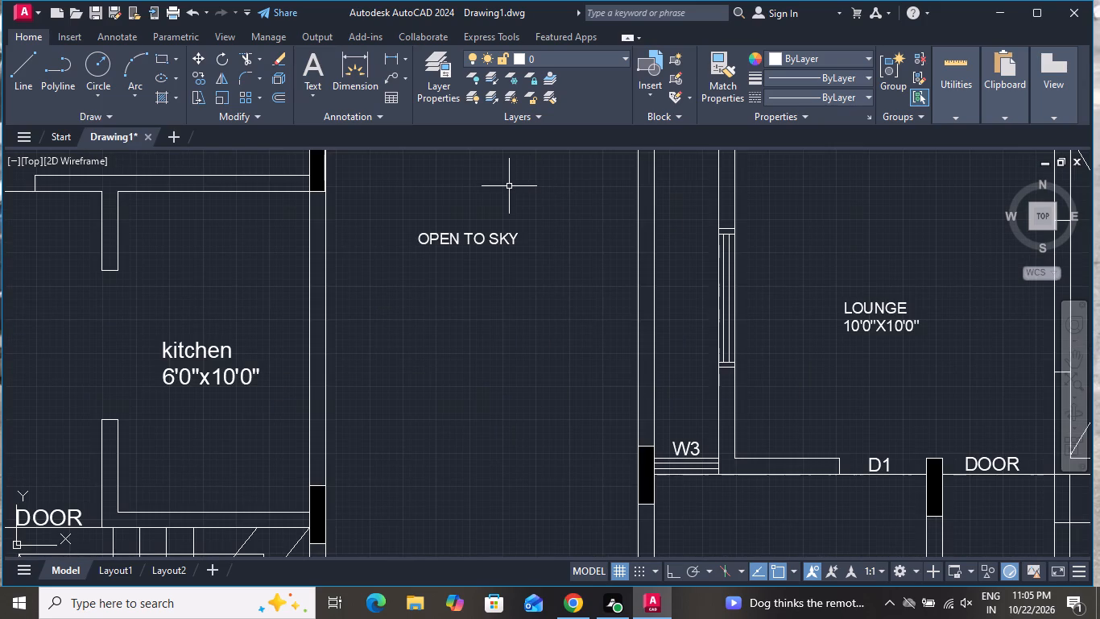
pyautogui.click(510, 237)
pyautogui.doubleClick(515, 242)
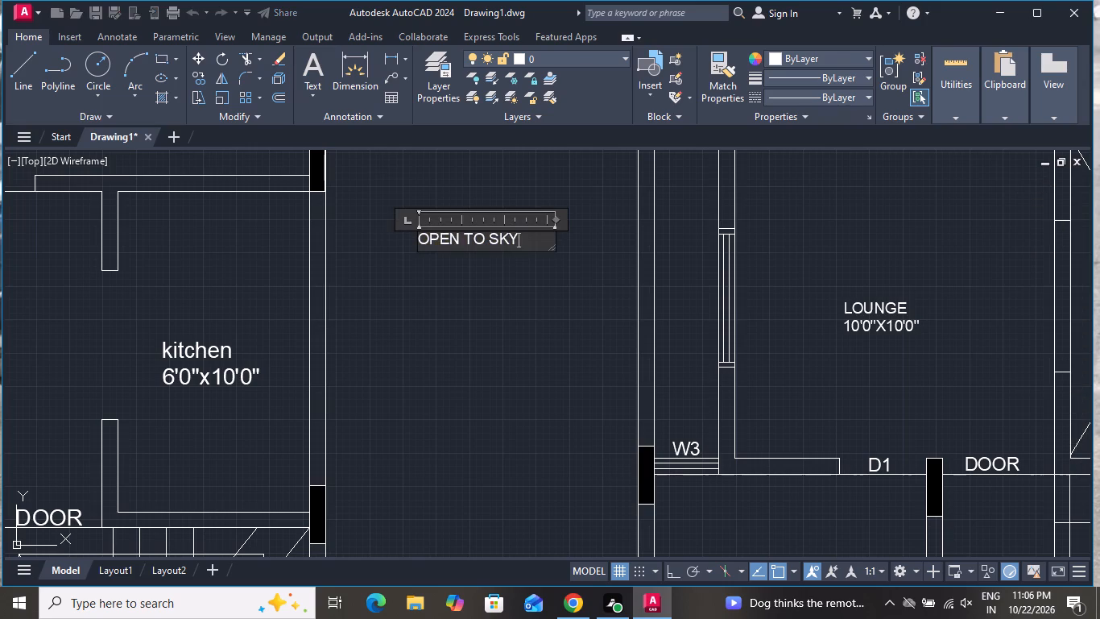
pyautogui.press('BackSpace')
pyautogui.press('BackSpace')
pyautogui.press('BackSpace')
pyautogui.press('BackSpace')
pyautogui.press('BackSpace')
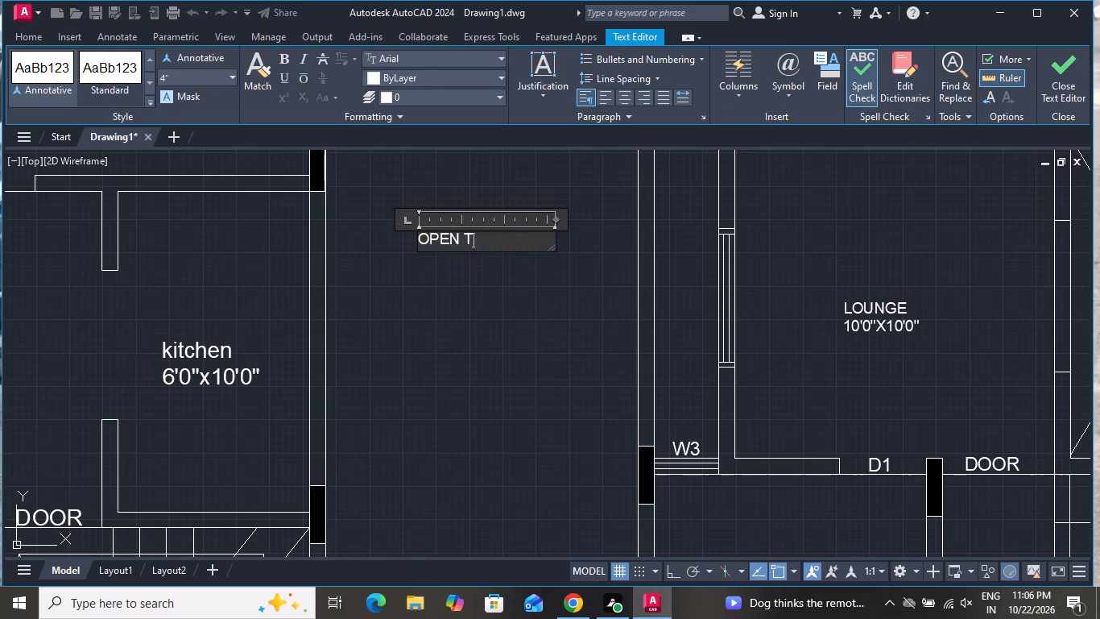
pyautogui.press('BackSpace')
pyautogui.write('2"')
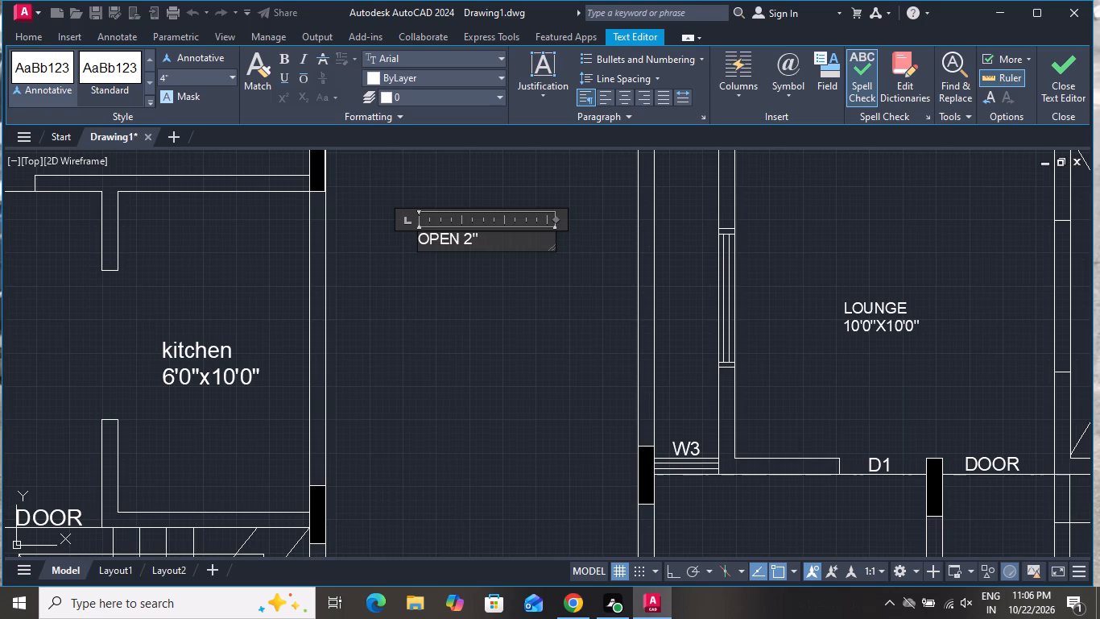
pyautogui.press('-')
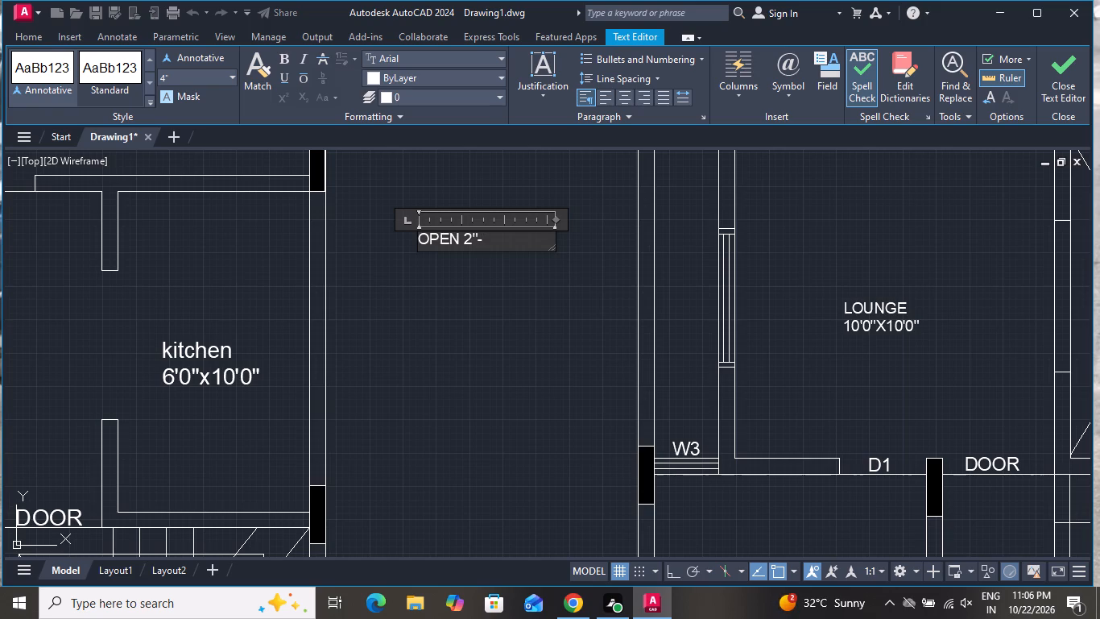
pyautogui.press('0')
pyautogui.hotkey('shift', '"')
pyautogui.press('space')
pyautogui.write('WIDE')
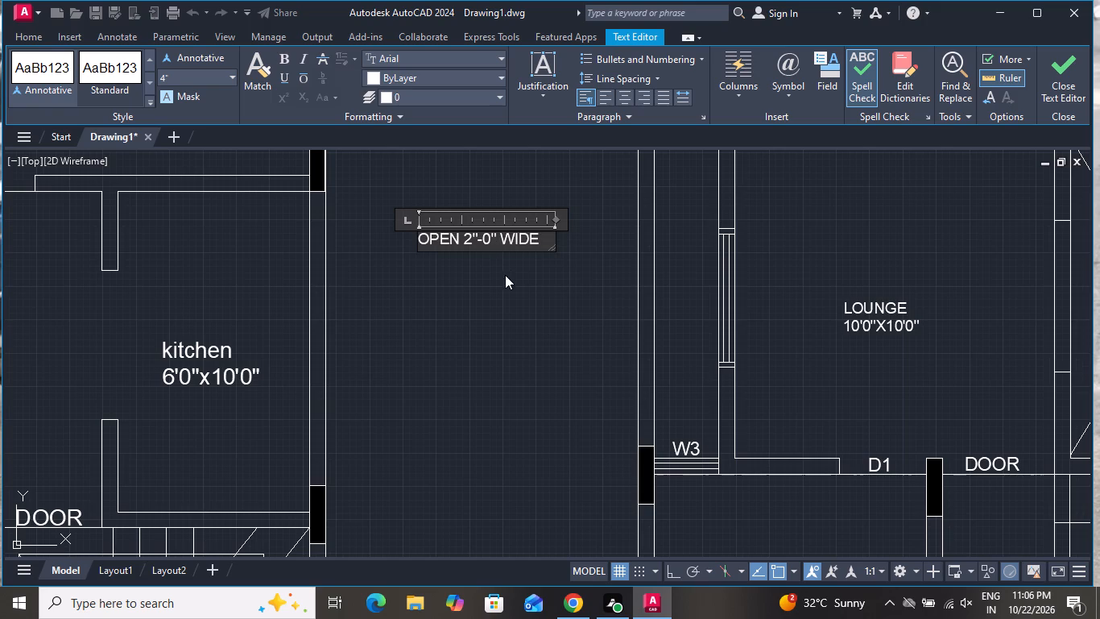
pyautogui.click(504, 275)
# Rotate the OPEN 2"-0" WIDE label to 270° with Ortho on, making it vertical.
pyautogui.click(494, 240)
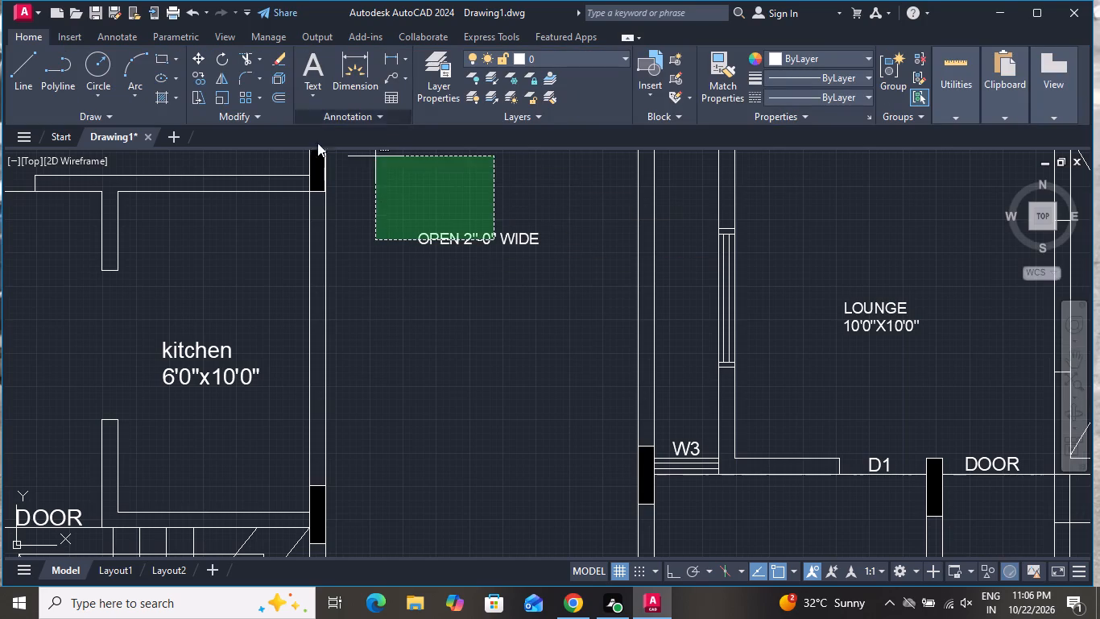
pyautogui.click(383, 214)
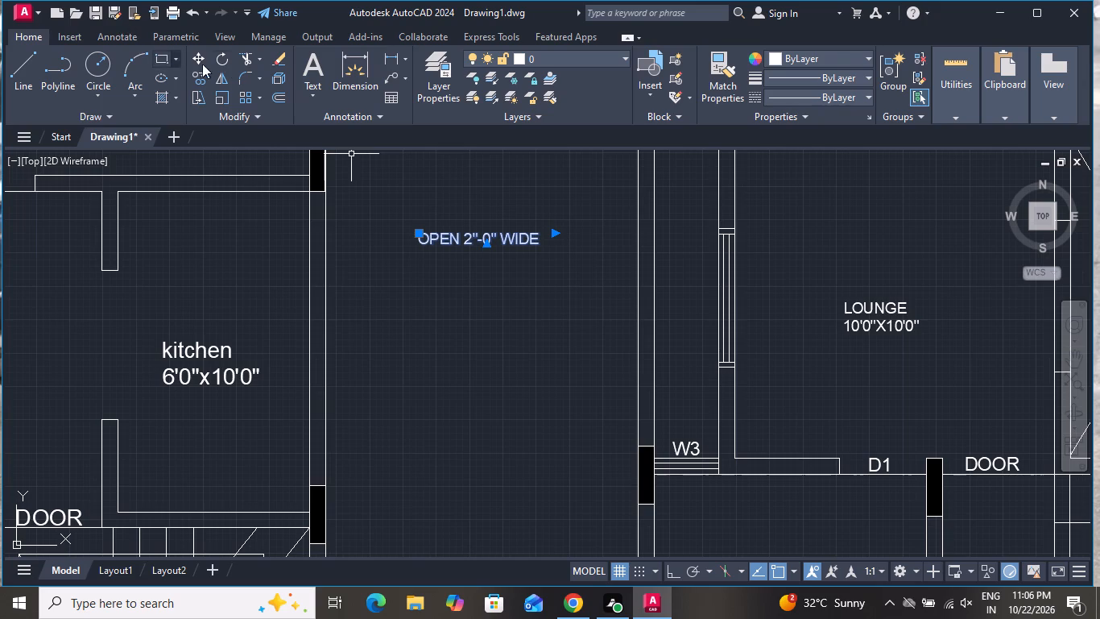
pyautogui.click(229, 58)
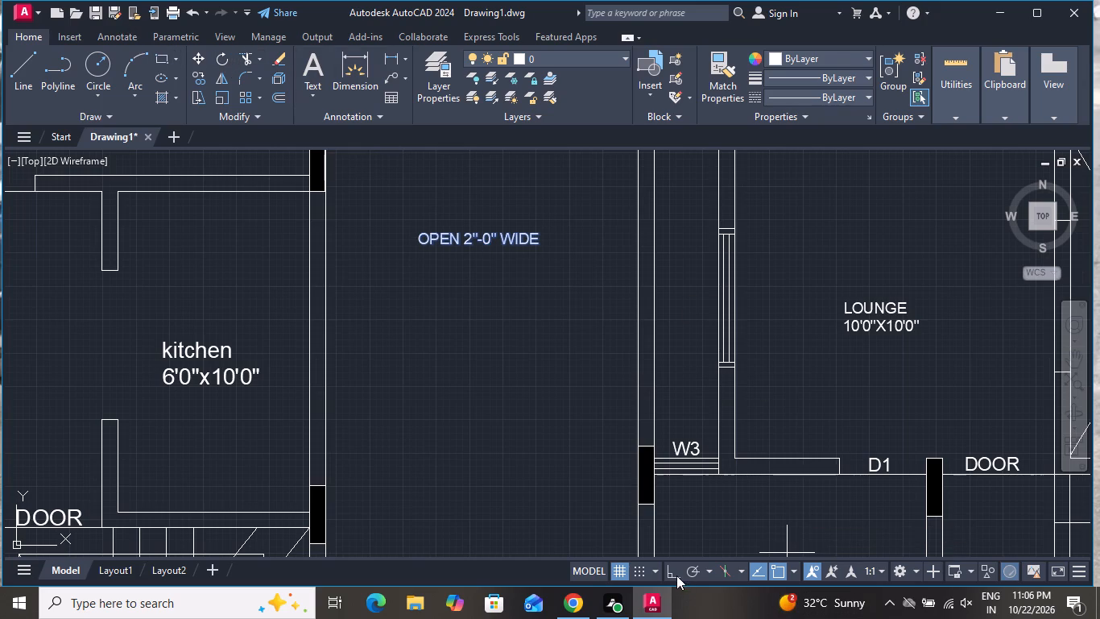
pyautogui.click(676, 573)
pyautogui.click(548, 237)
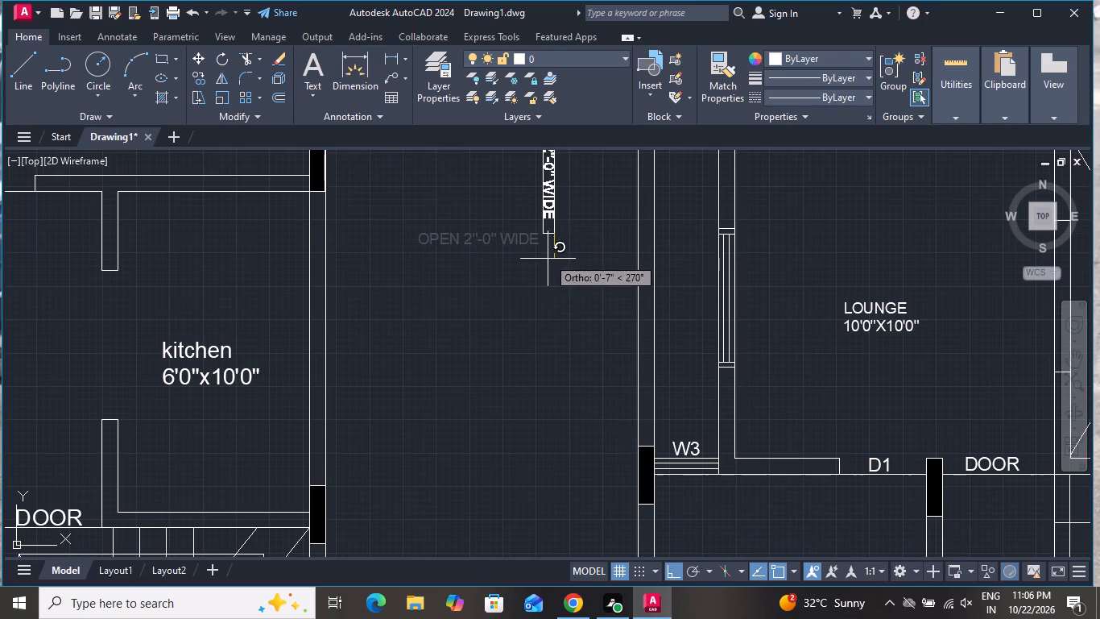
pyautogui.click(538, 311)
# Copy the vertical OPEN 2"-0" WIDE label into the narrow strip beside the lounge in both plans, with Ortho off.
pyautogui.scroll(-2, 545, 318)
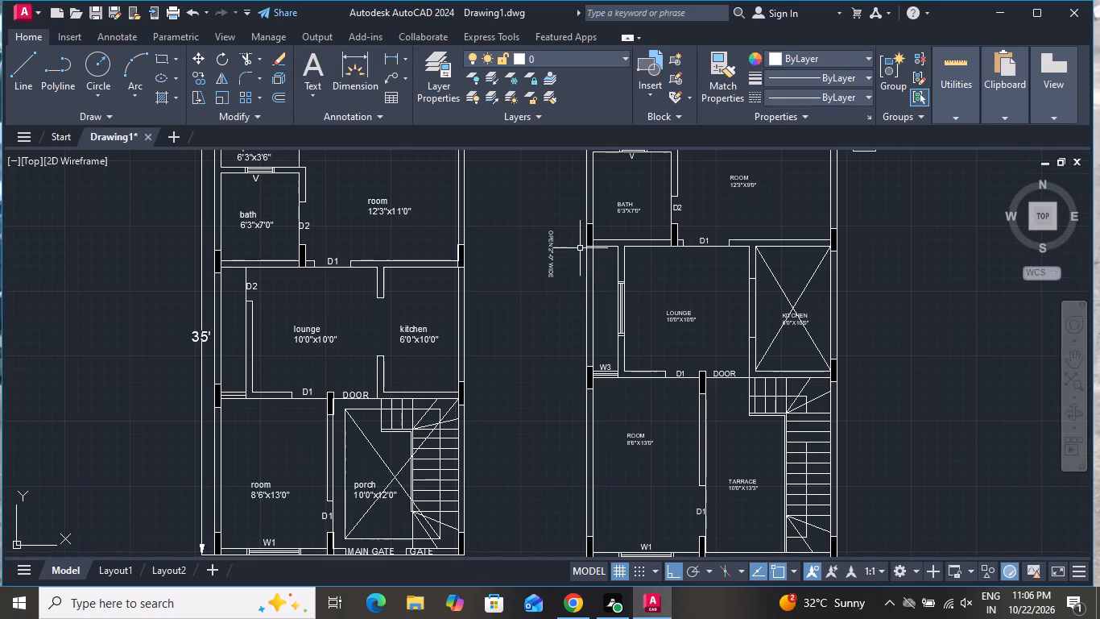
pyautogui.click(576, 230)
pyautogui.click(543, 299)
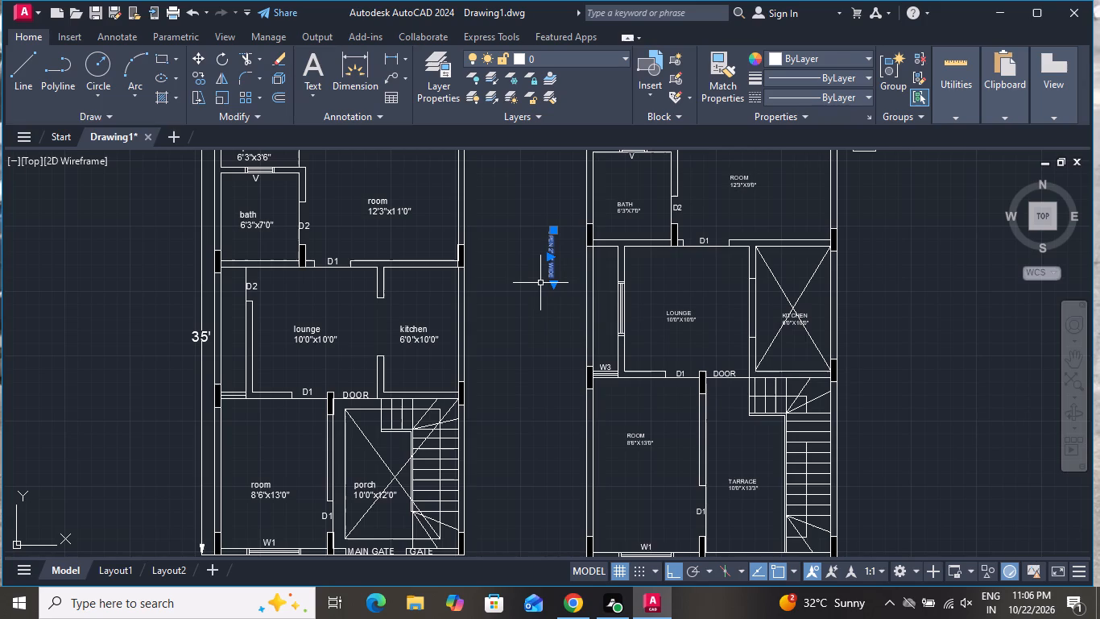
pyautogui.tripleClick(540, 283)
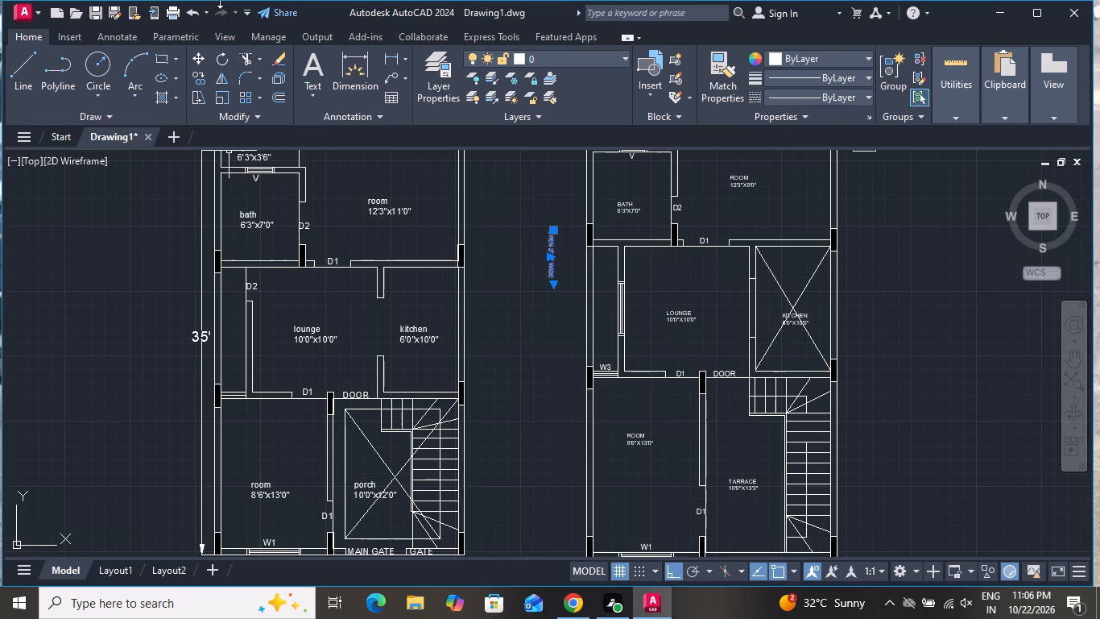
pyautogui.click(199, 72)
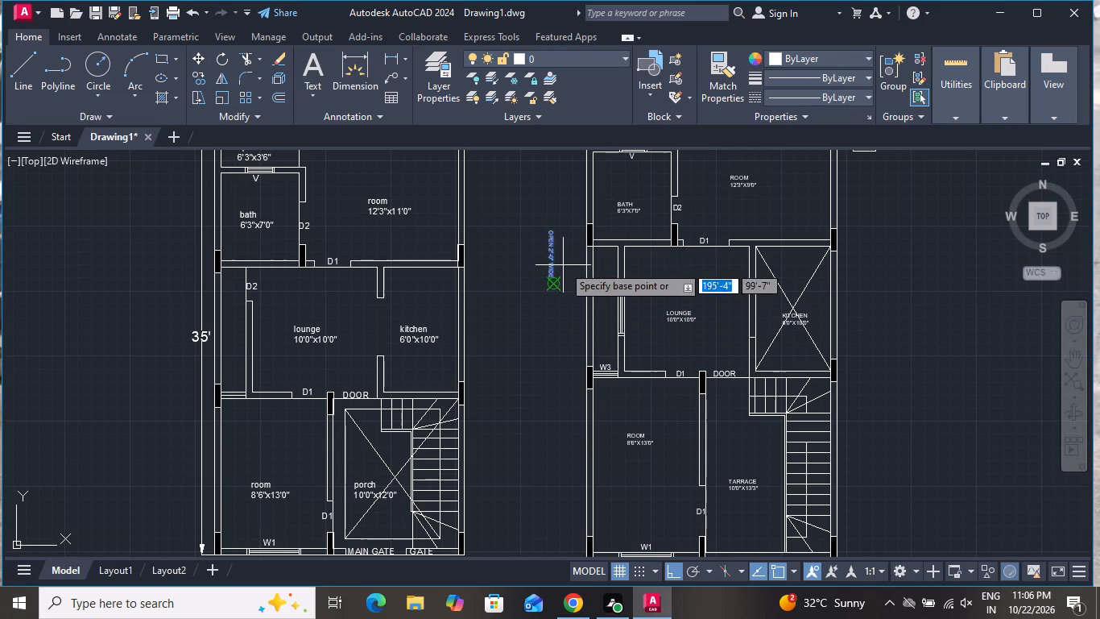
pyautogui.click(563, 264)
pyautogui.click(672, 569)
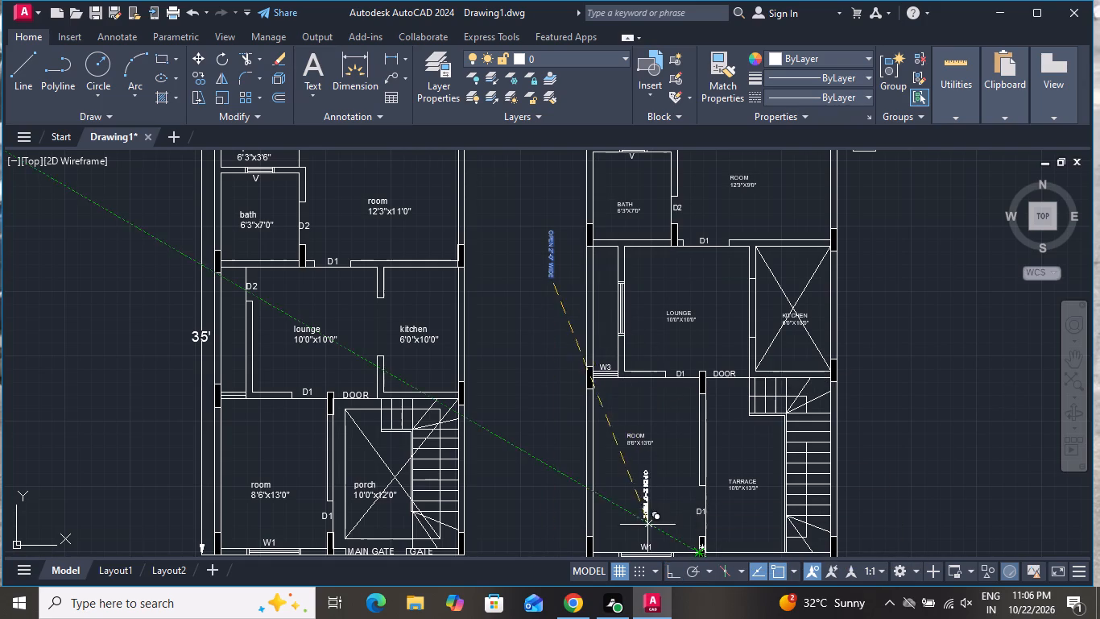
pyautogui.scroll(2, 612, 332)
pyautogui.click(604, 347)
pyautogui.scroll(-2, 622, 372)
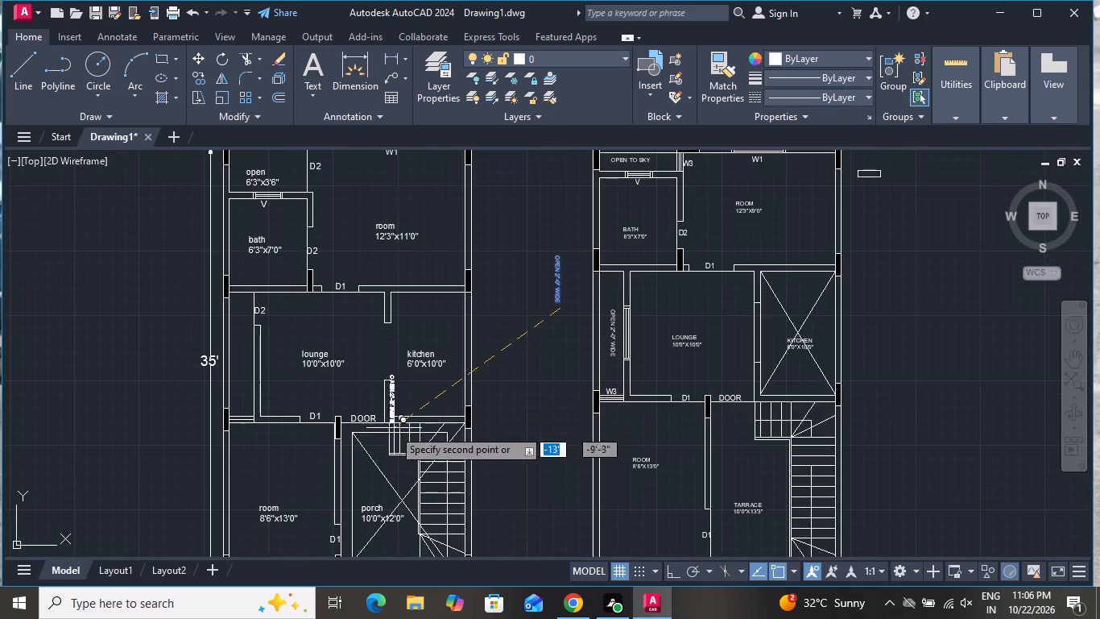
pyautogui.scroll(1, 242, 391)
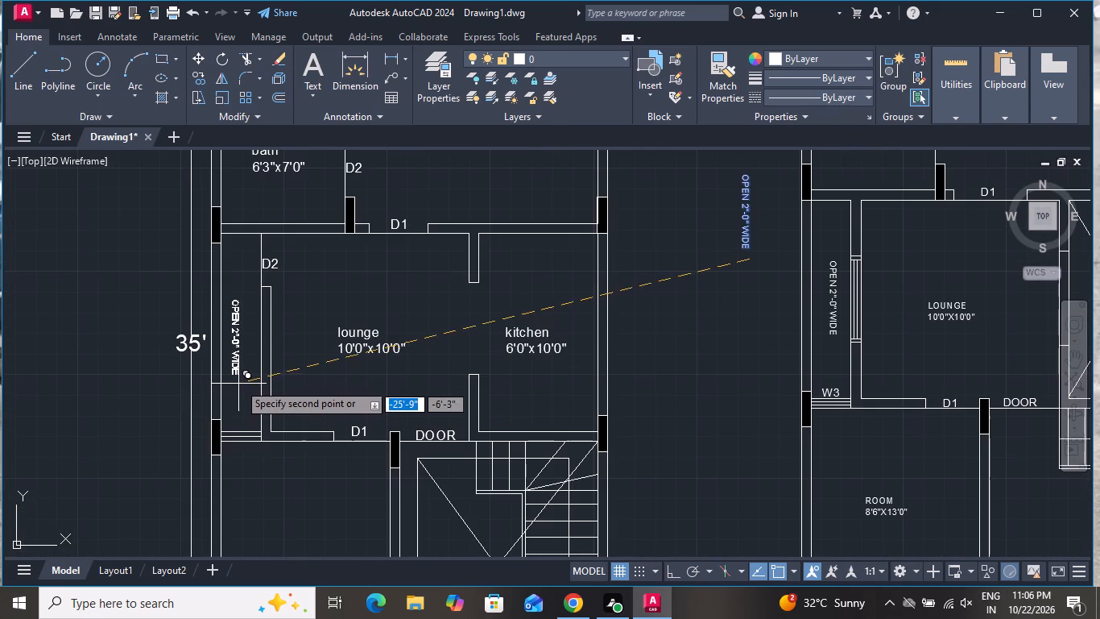
pyautogui.click(242, 376)
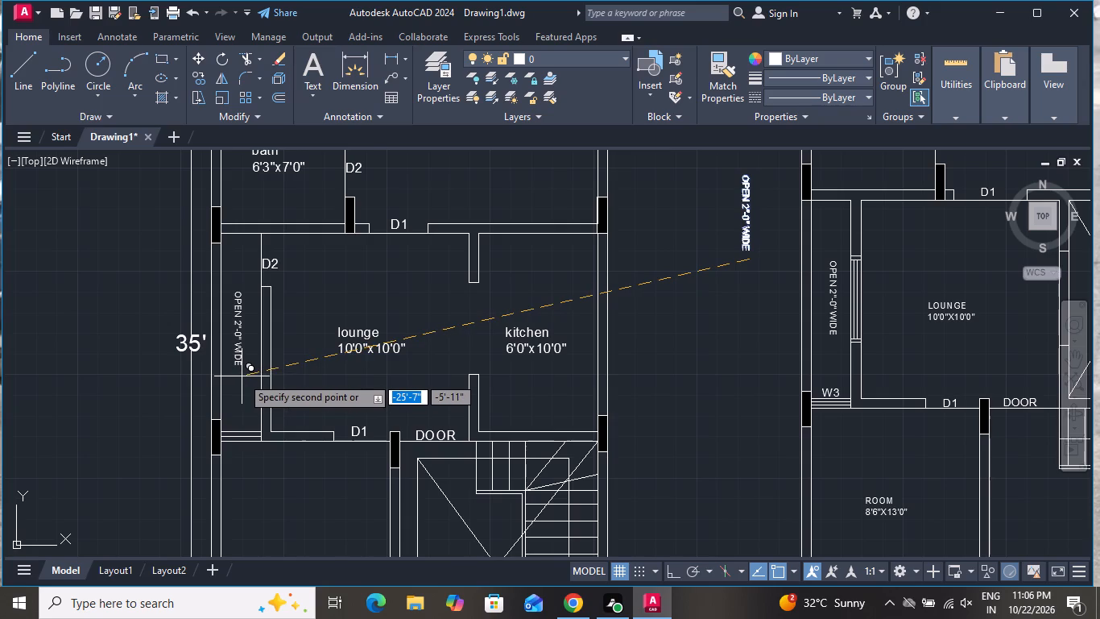
pyautogui.rightClick(242, 376)
pyautogui.click(308, 176)
# Delete the spare OPEN 2"-0" WIDE label left between the two plans.
pyautogui.scroll(-1, 373, 336)
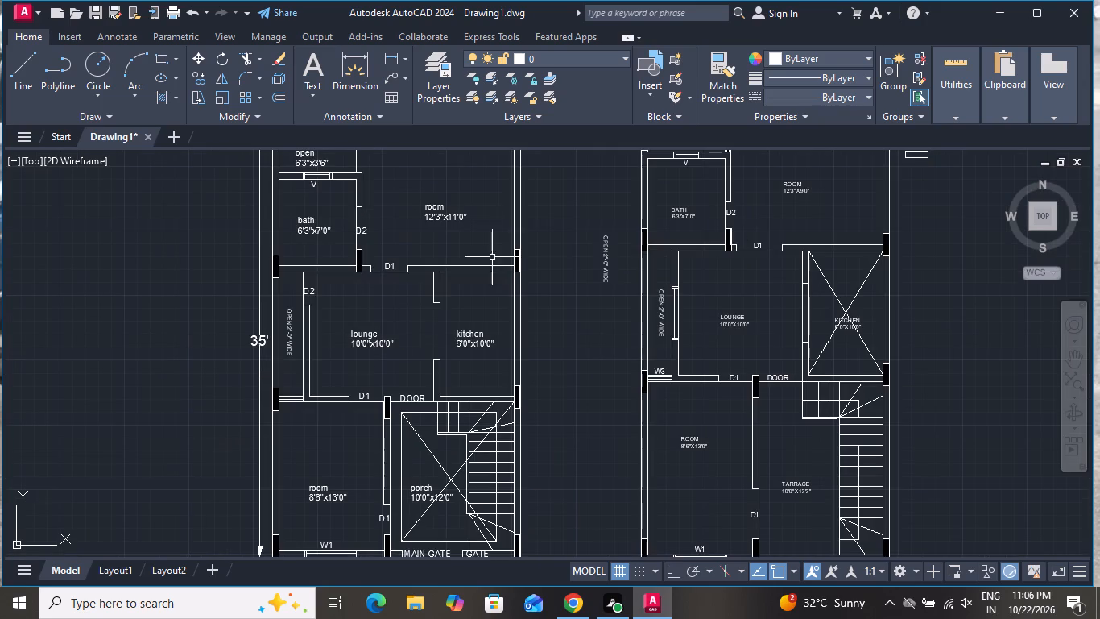
pyautogui.scroll(2, 629, 250)
pyautogui.click(603, 251)
pyautogui.click(531, 284)
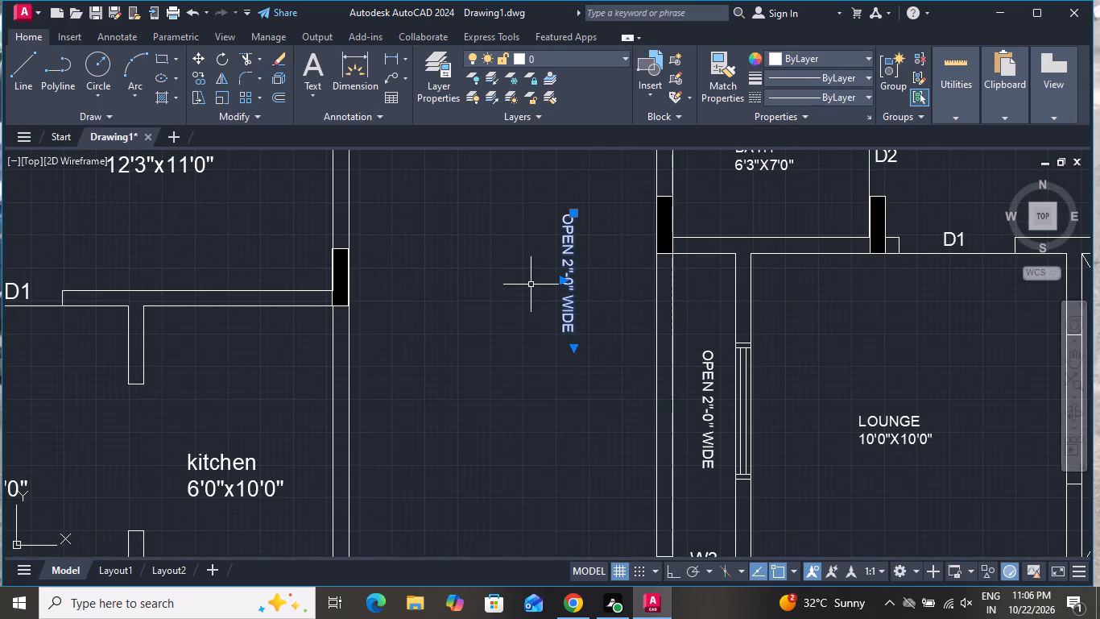
pyautogui.press('Delete')
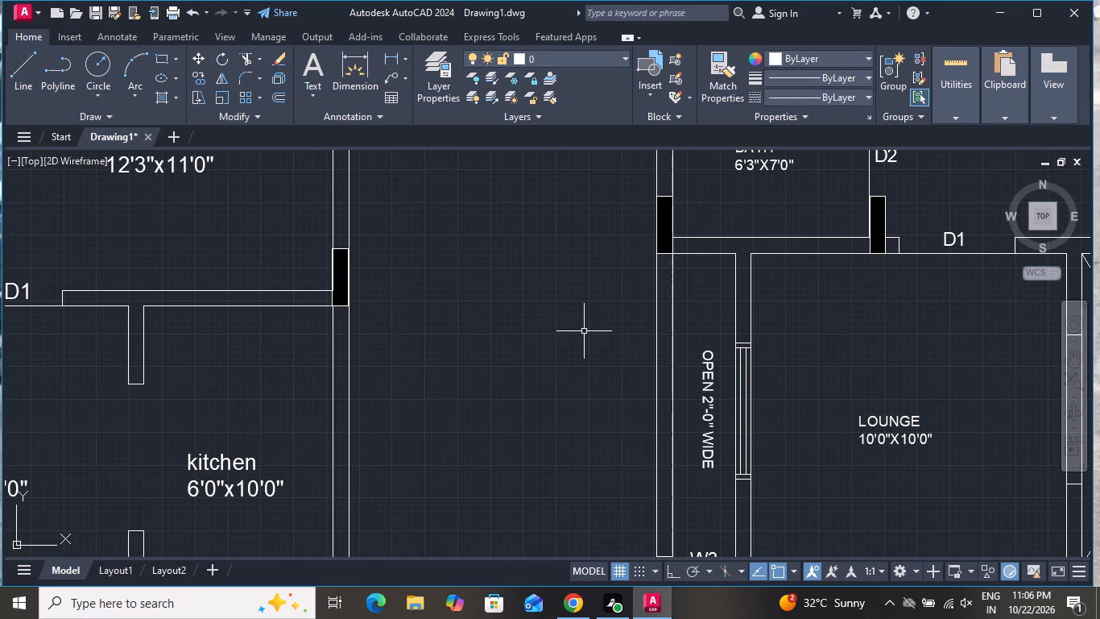
# Copy the redrawn bath's V tag to just below the opening at the lower end of the narrow open strip in both plans.
pyautogui.scroll(-4, 591, 339)
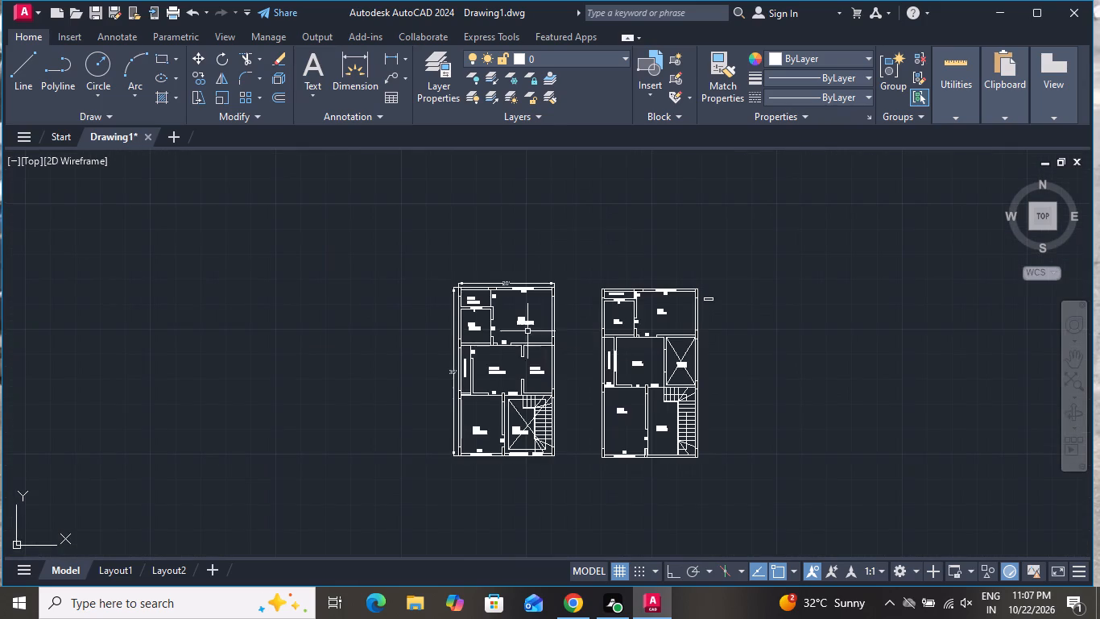
pyautogui.scroll(3, 526, 327)
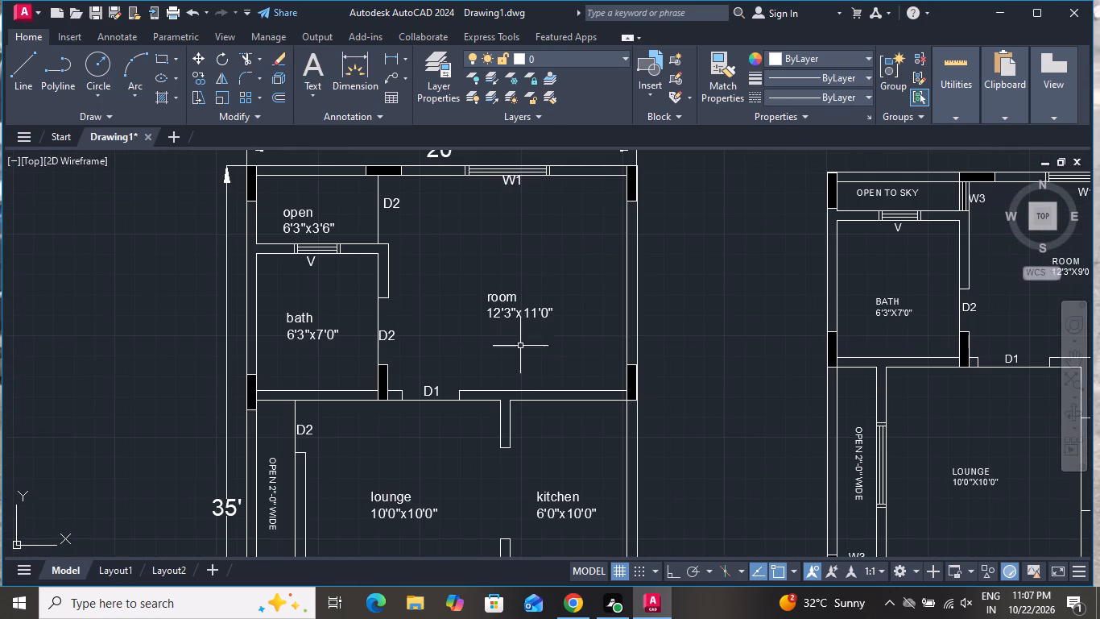
pyautogui.scroll(-2, 518, 357)
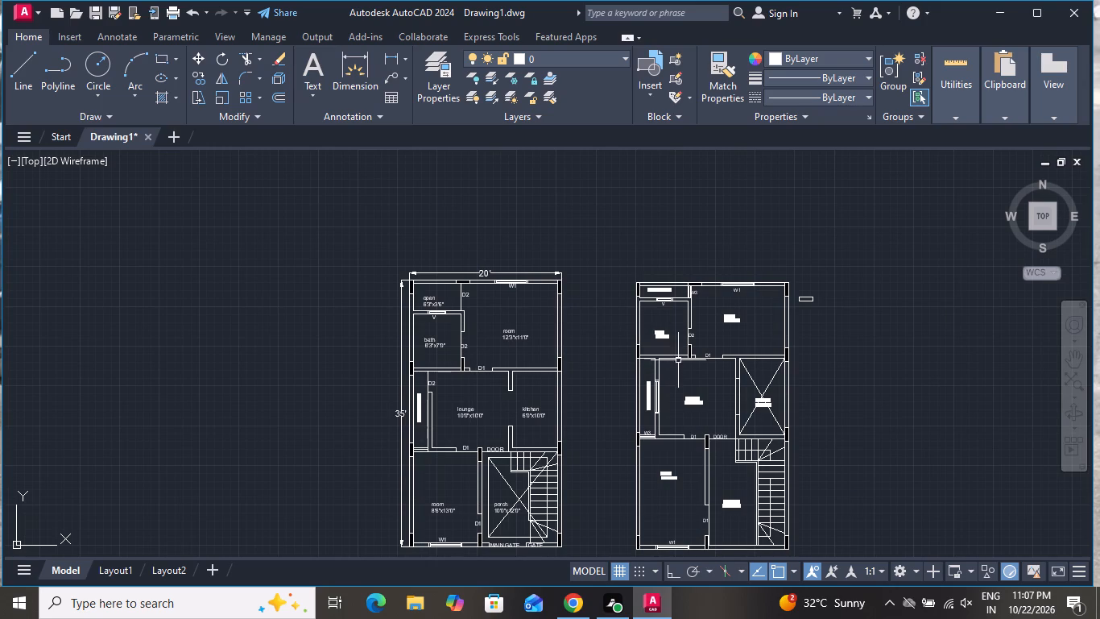
pyautogui.scroll(1, 683, 362)
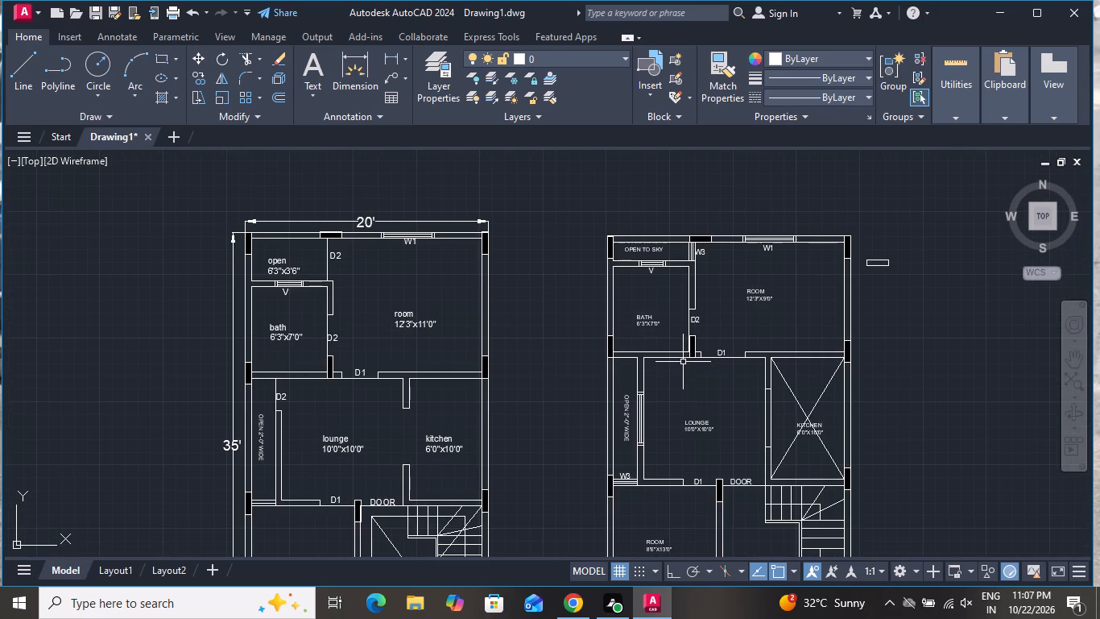
pyautogui.scroll(3, 662, 264)
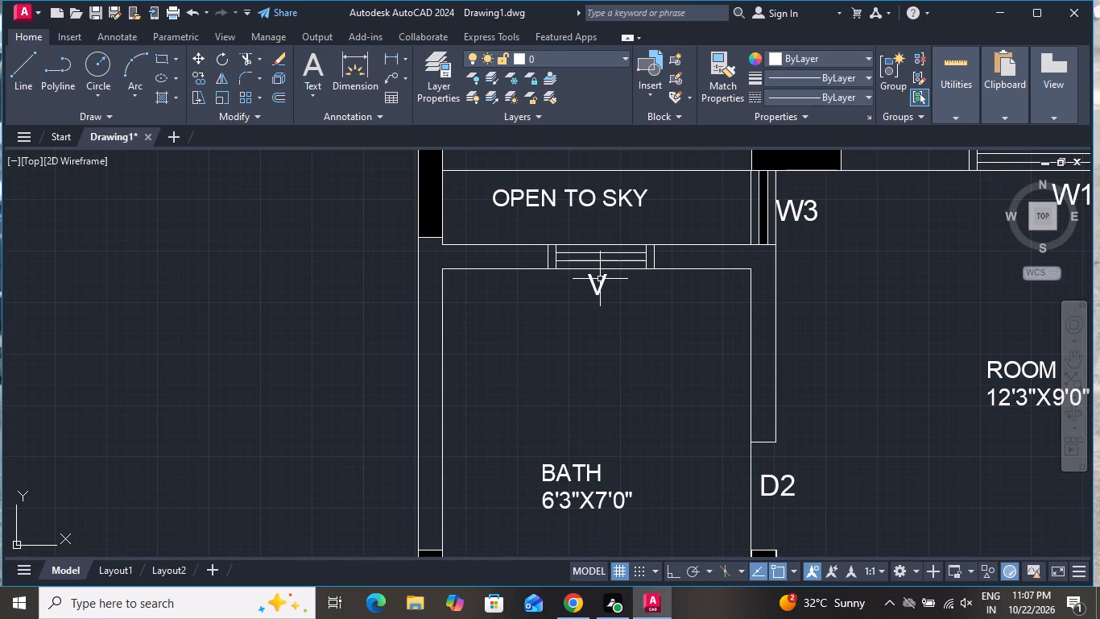
pyautogui.click(600, 279)
pyautogui.click(196, 81)
pyautogui.click(596, 297)
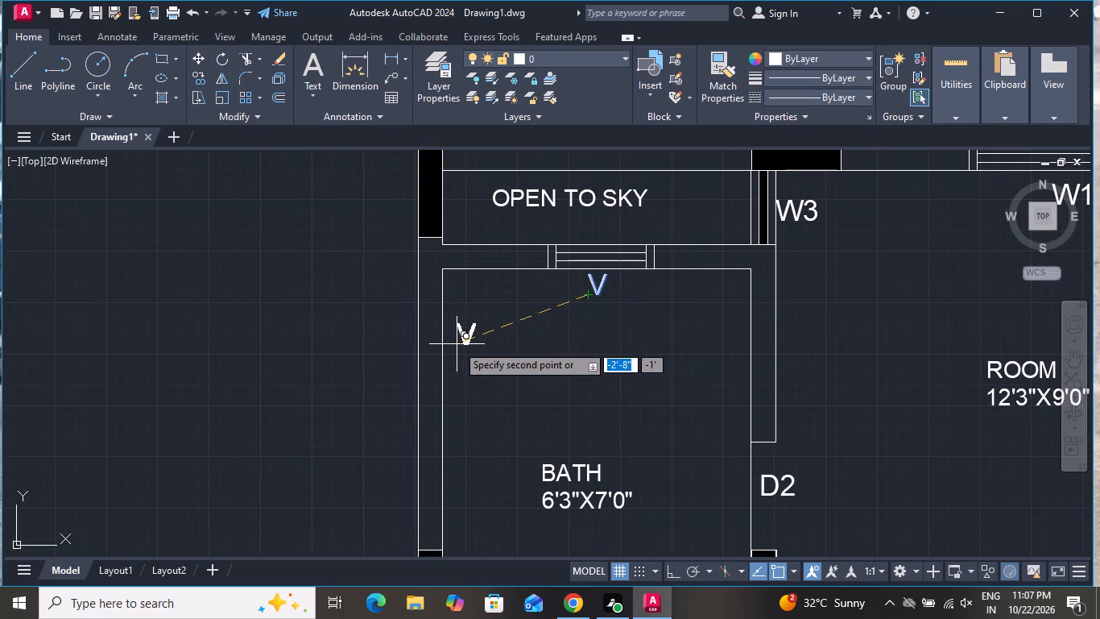
pyautogui.scroll(-3, 461, 312)
pyautogui.scroll(1, 475, 472)
pyautogui.scroll(-2, 463, 514)
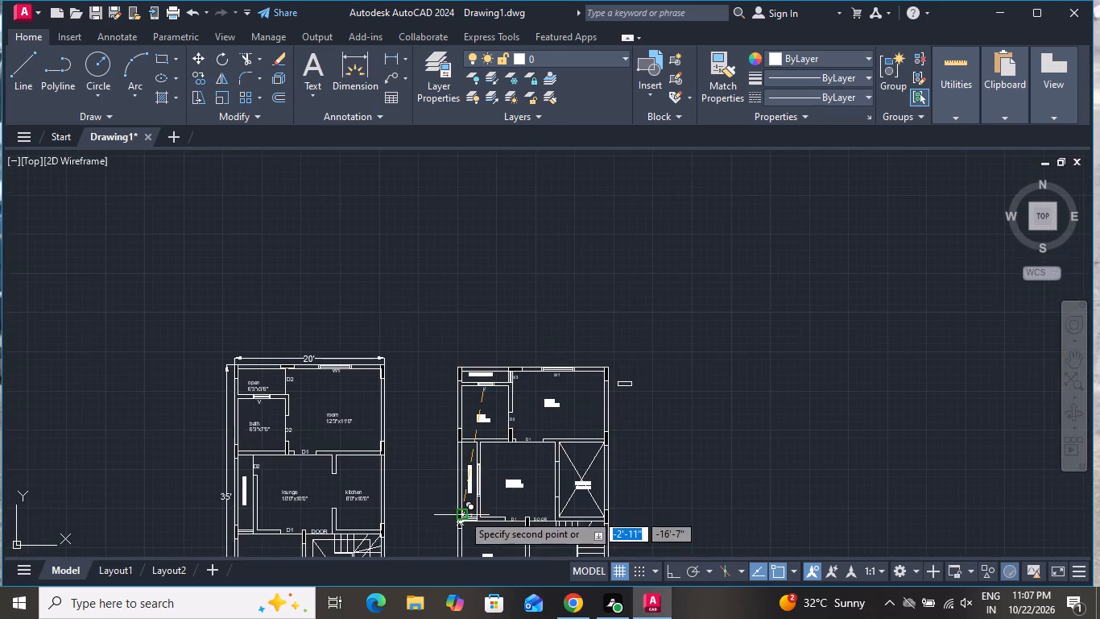
pyautogui.scroll(5, 469, 533)
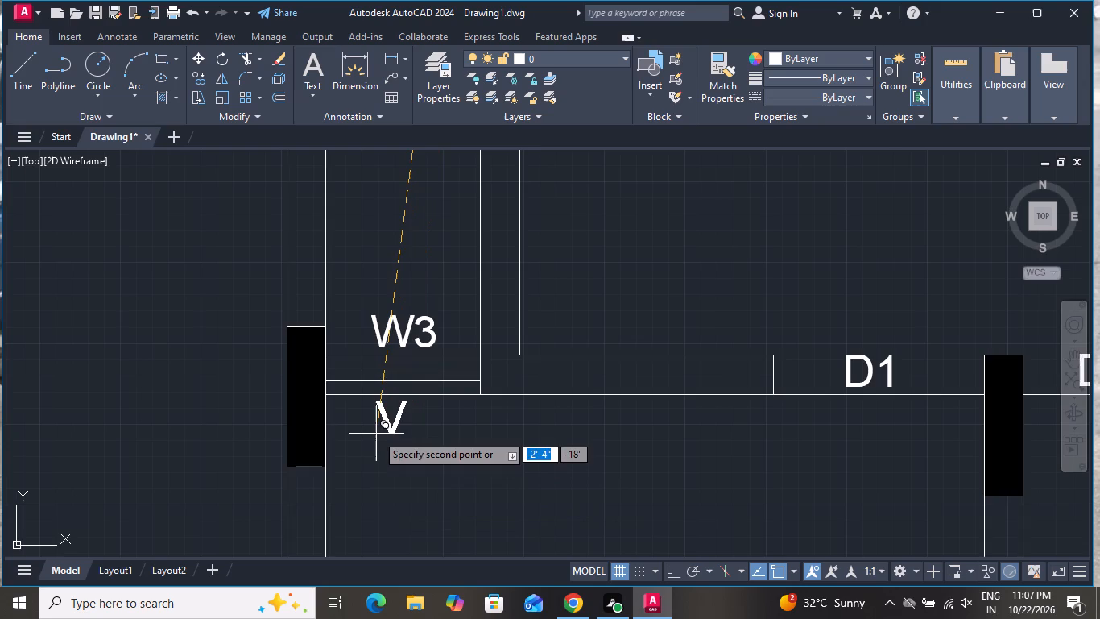
pyautogui.click(376, 434)
pyautogui.scroll(-5, 535, 406)
pyautogui.scroll(1, 290, 434)
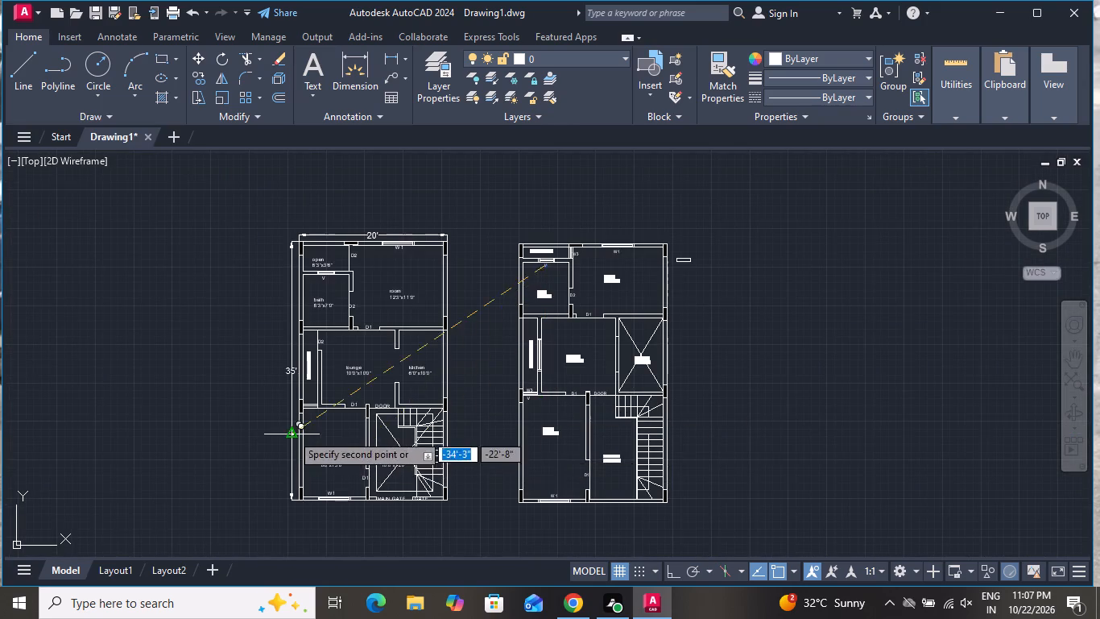
pyautogui.scroll(3, 290, 434)
pyautogui.click(338, 351)
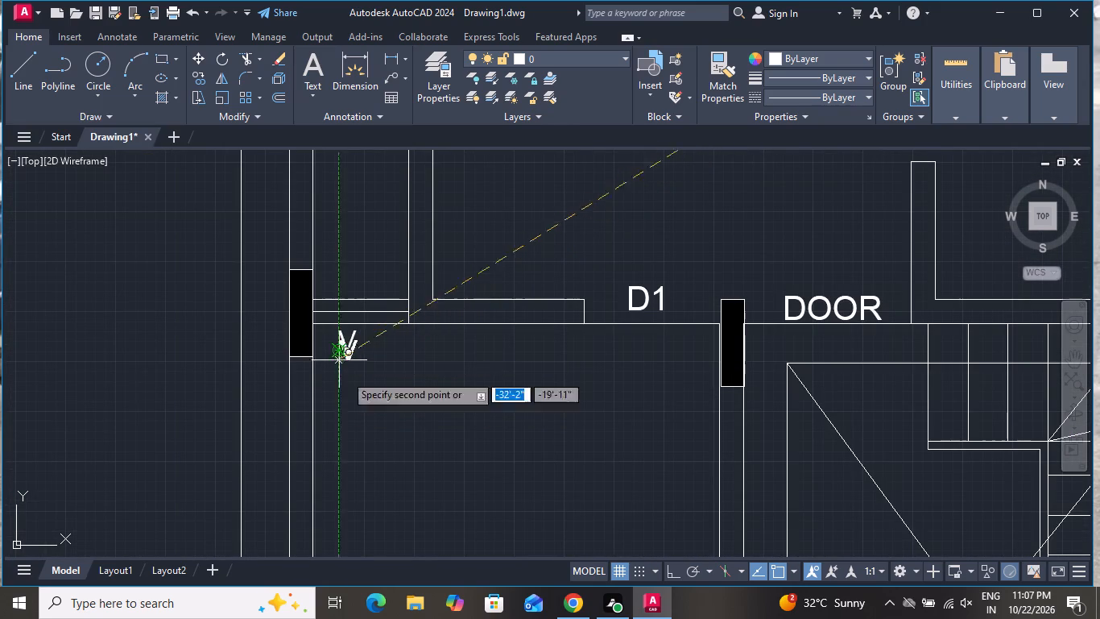
pyautogui.rightClick(385, 450)
pyautogui.click(449, 250)
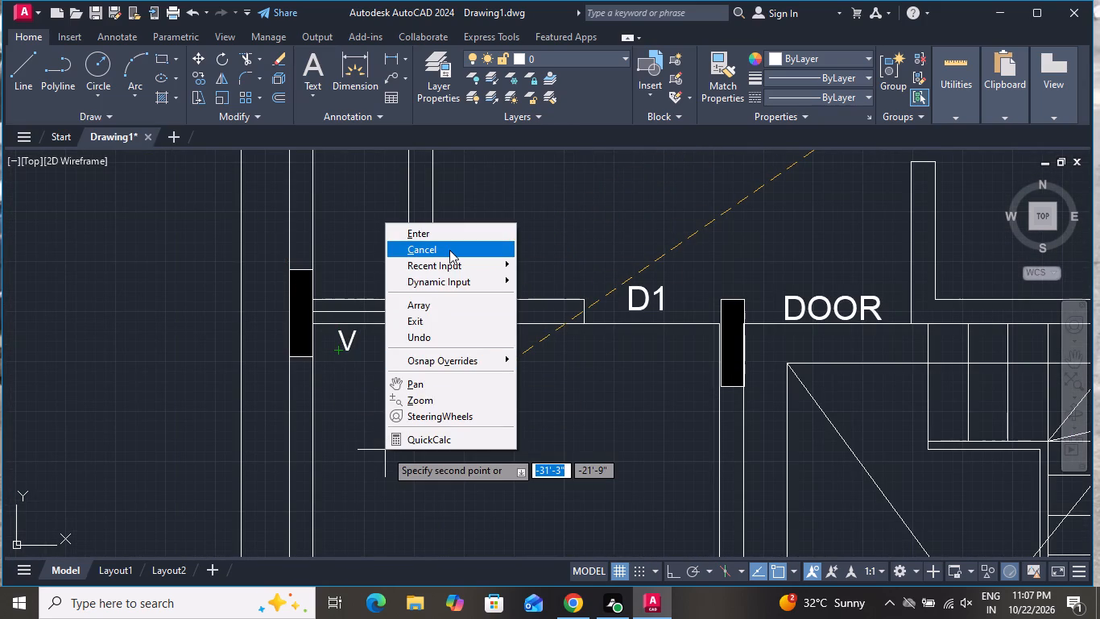
# Add the multiline text title GROUND FLOOR PLAN below the original plan.
pyautogui.scroll(-2, 451, 372)
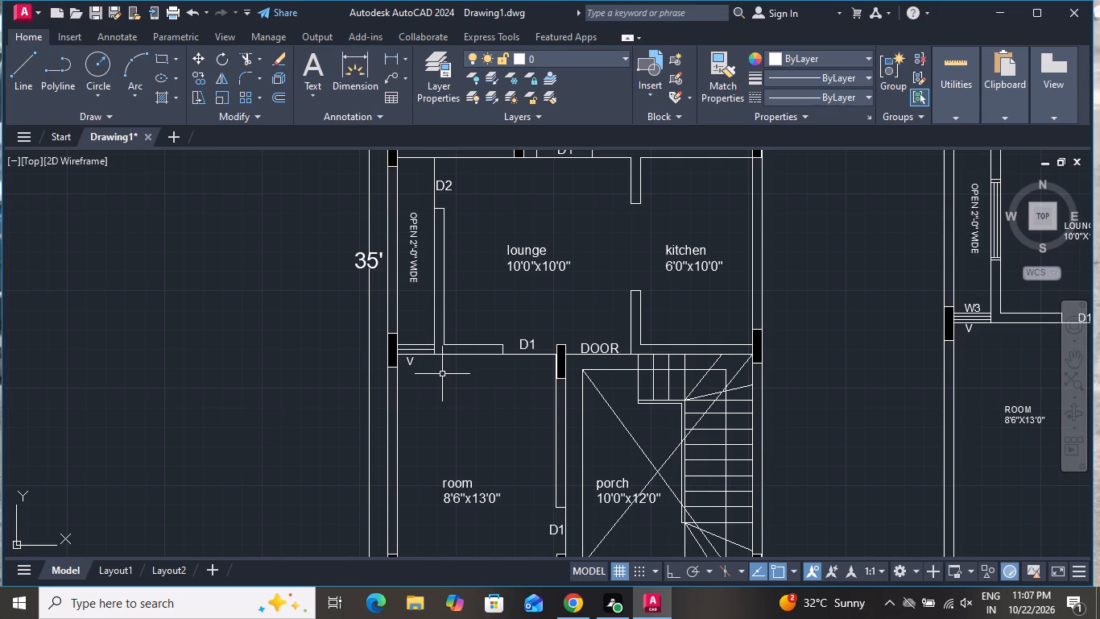
pyautogui.scroll(-3, 445, 372)
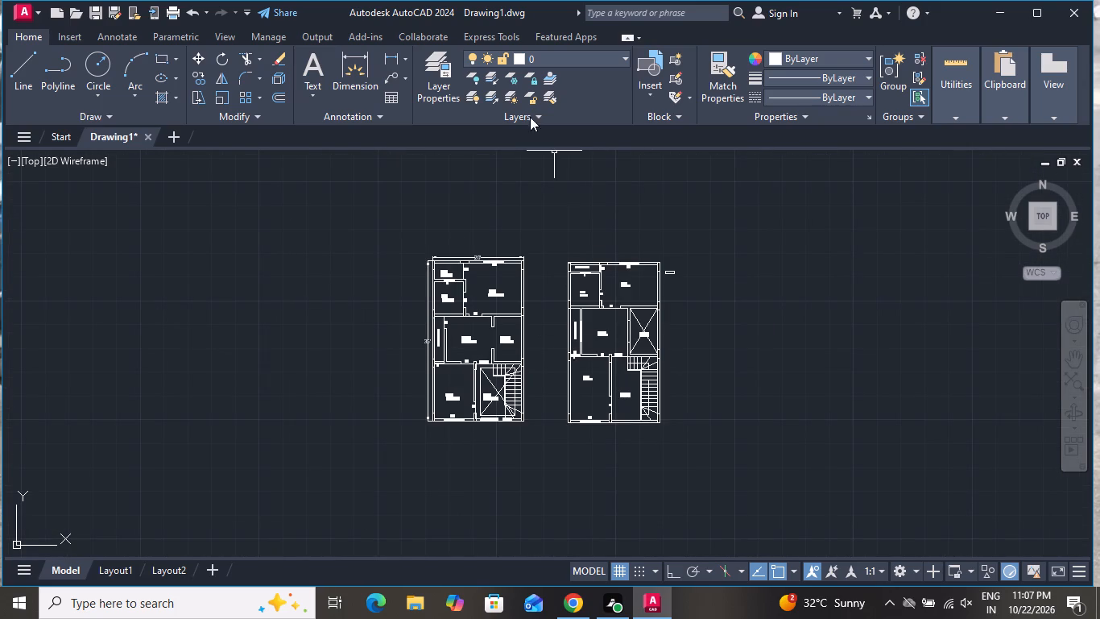
pyautogui.click(305, 53)
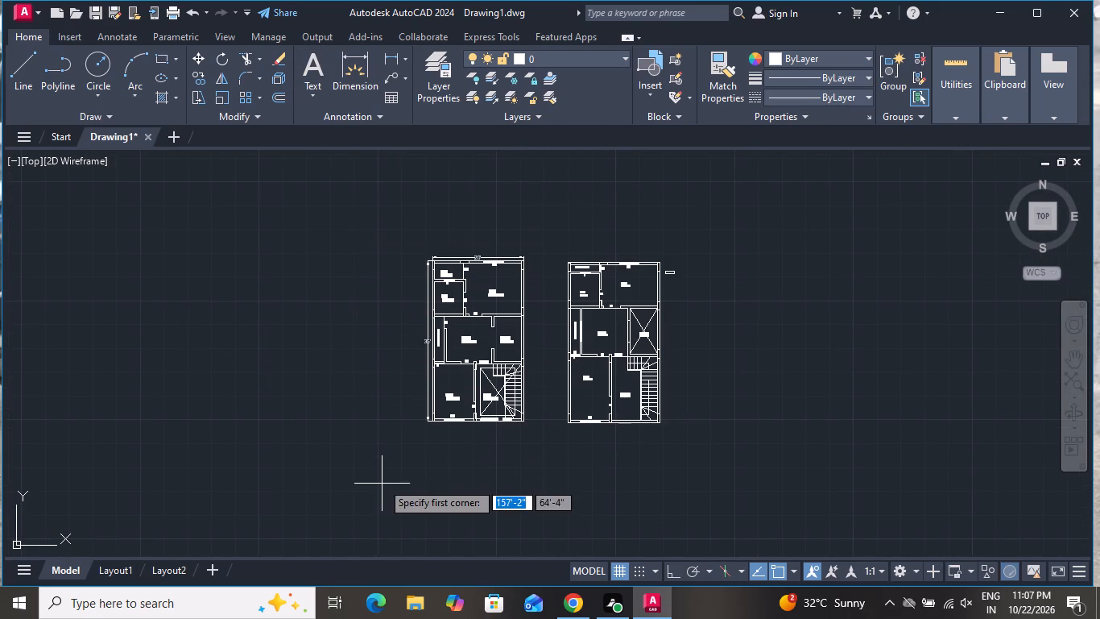
pyautogui.scroll(2, 473, 406)
pyautogui.click(395, 464)
pyautogui.click(579, 452)
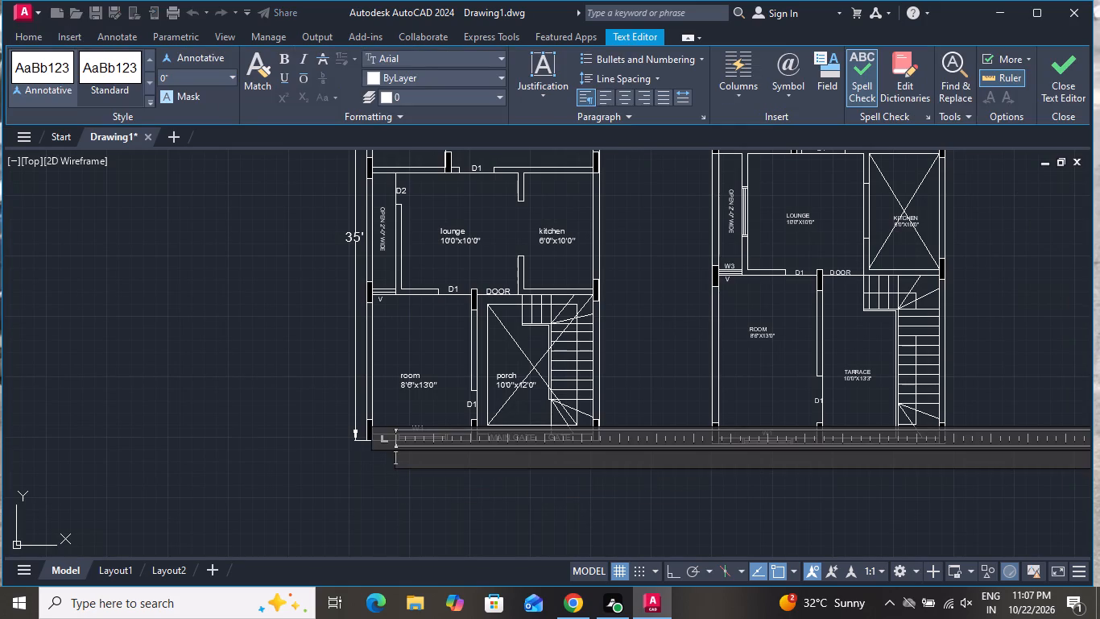
pyautogui.write('GROUND')
pyautogui.press('space')
pyautogui.write('FLOOR')
pyautogui.press('space')
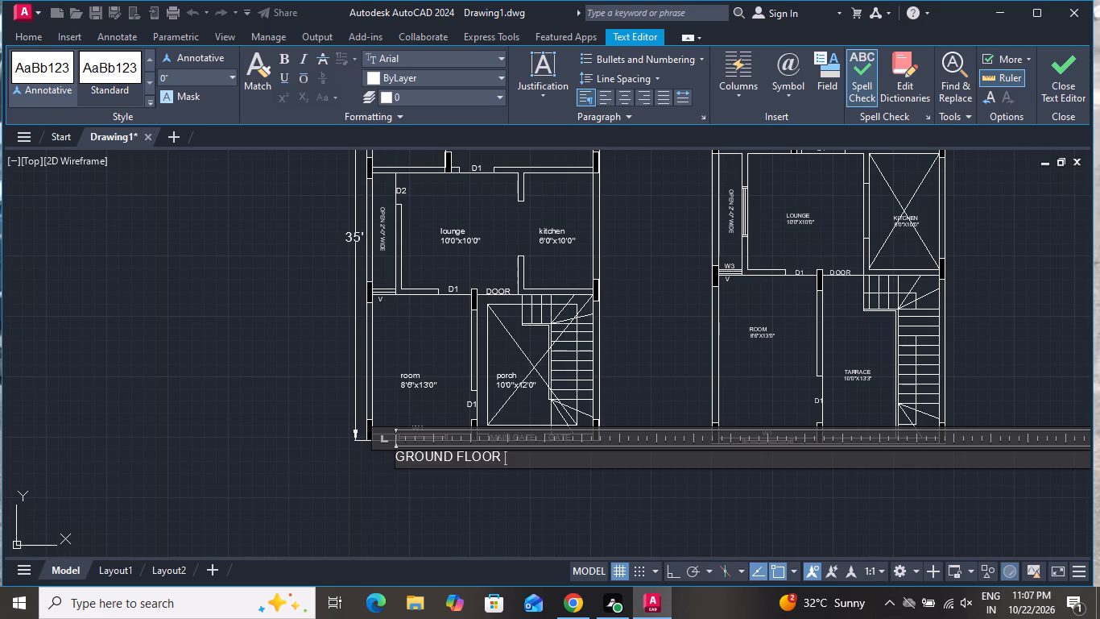
pyautogui.write('PLAN')
pyautogui.click(511, 480)
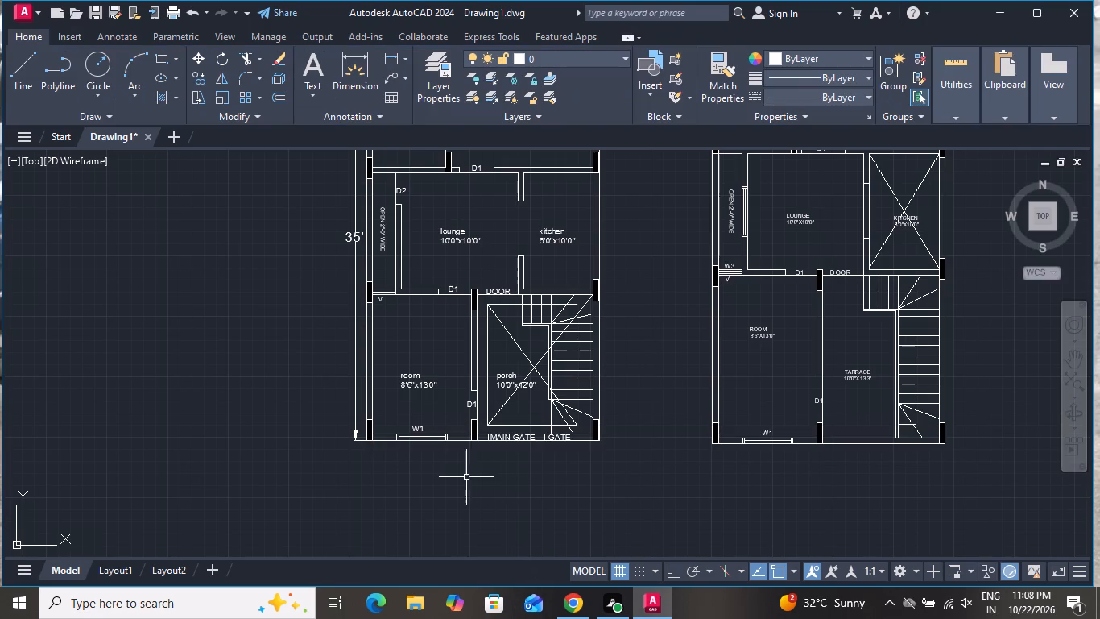
# Set the GROUND FLOOR PLAN title's text height to 12".
pyautogui.scroll(2, 429, 400)
pyautogui.click(344, 495)
pyautogui.click(339, 524)
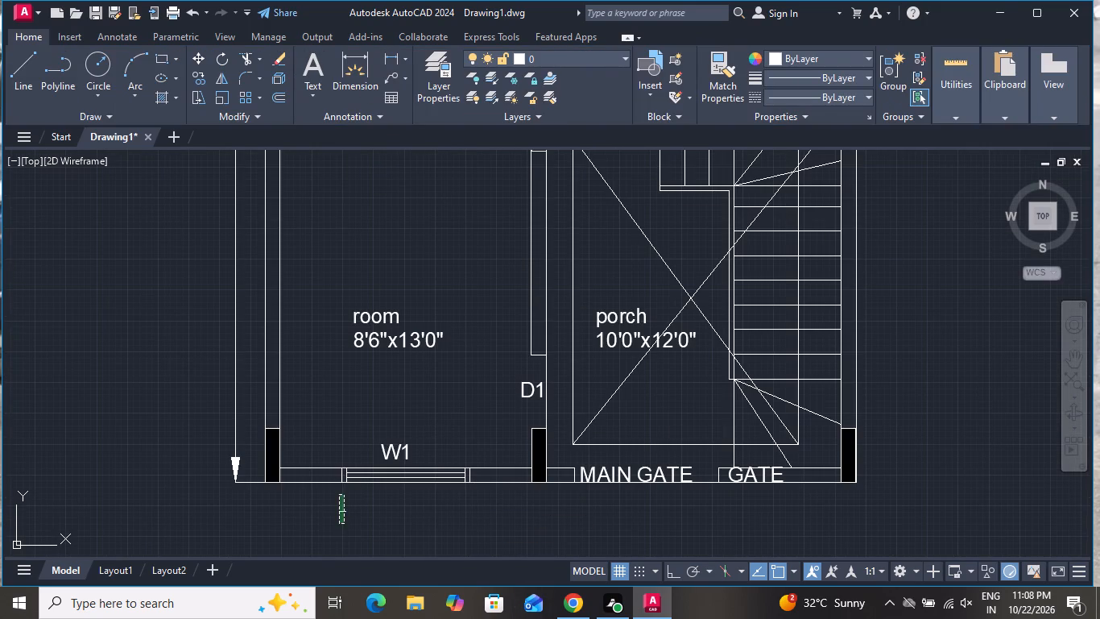
pyautogui.rightClick(339, 525)
pyautogui.click(375, 492)
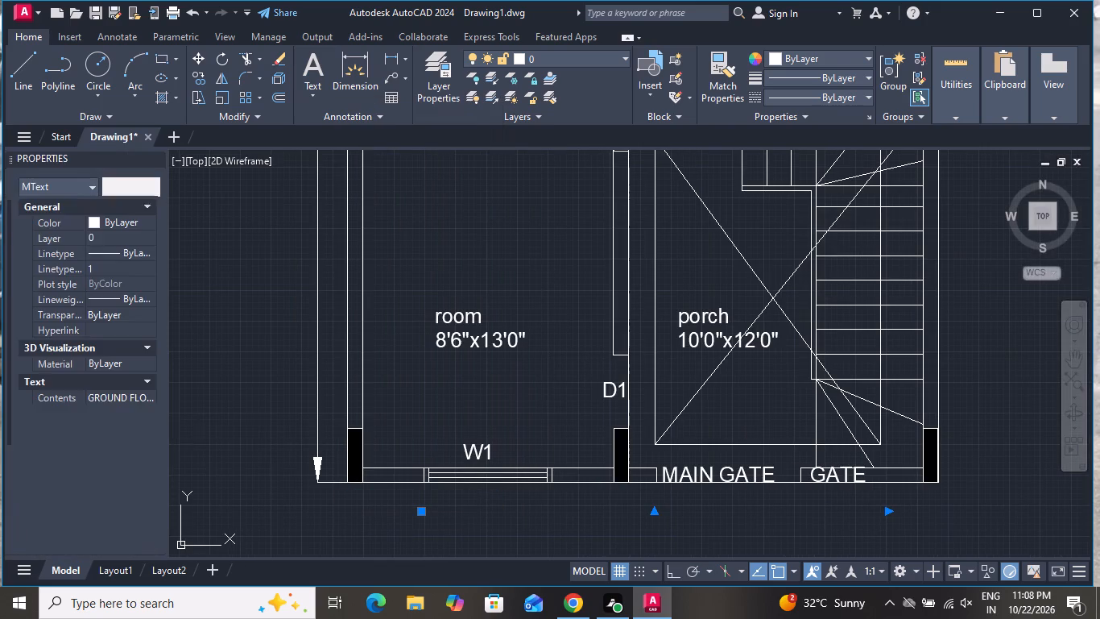
pyautogui.scroll(-2, 88, 405)
pyautogui.click(110, 315)
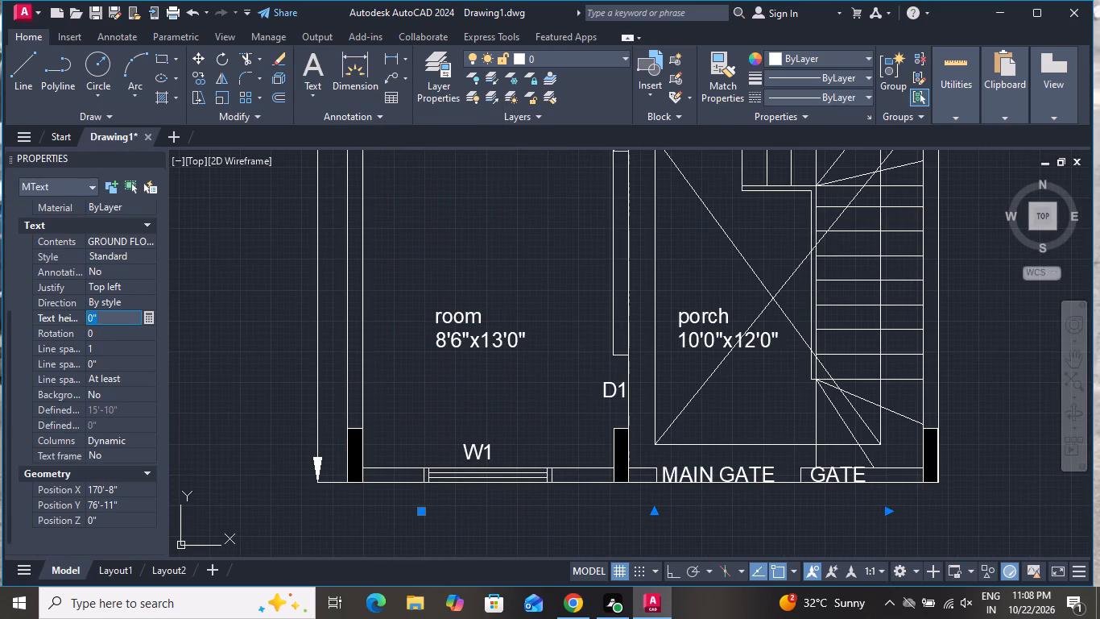
pyautogui.press('BackSpace')
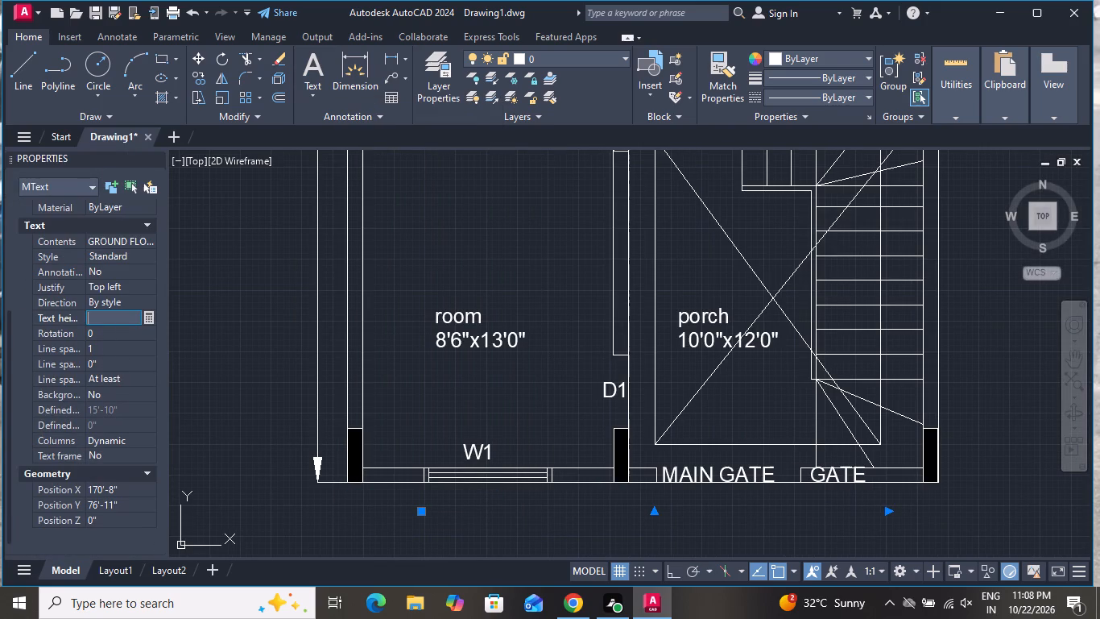
pyautogui.write('12')
pyautogui.hotkey('shift', '"')
pyautogui.press('Return')
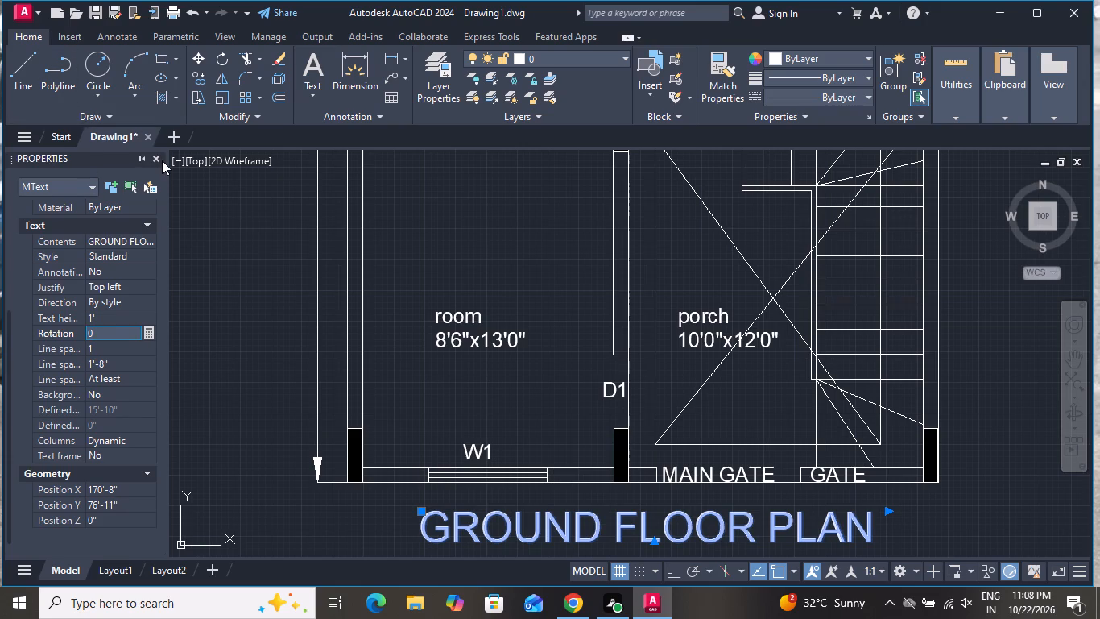
pyautogui.click(159, 158)
# Copy the GROUND FLOOR PLAN title to the matching place below the redrawn plan.
pyautogui.scroll(-1, 199, 215)
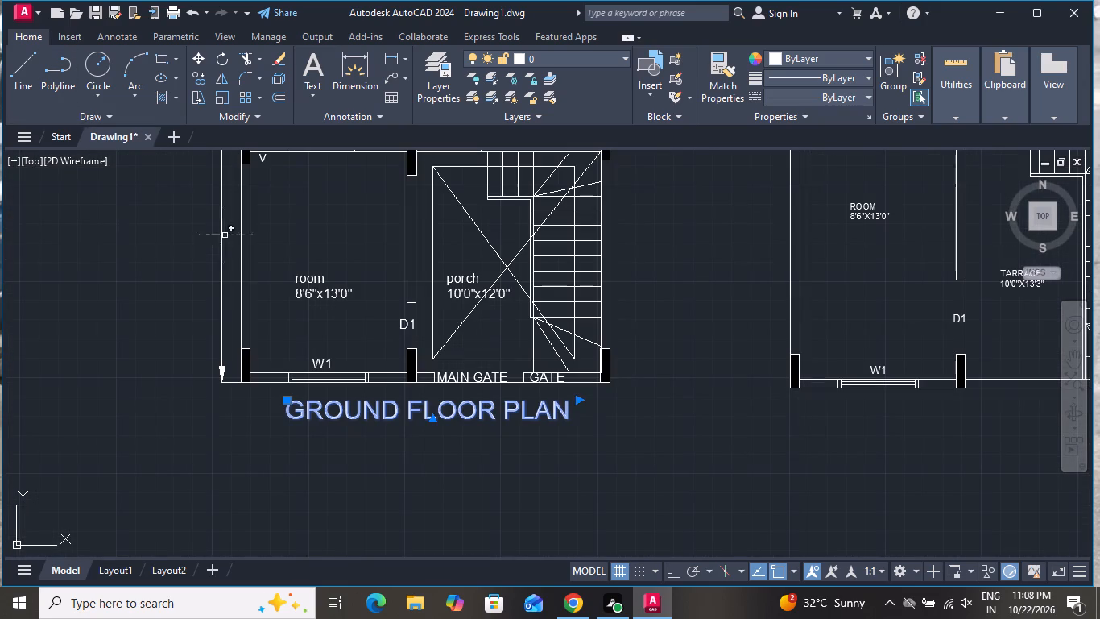
pyautogui.click(196, 74)
pyautogui.click(351, 404)
pyautogui.scroll(-1, 379, 431)
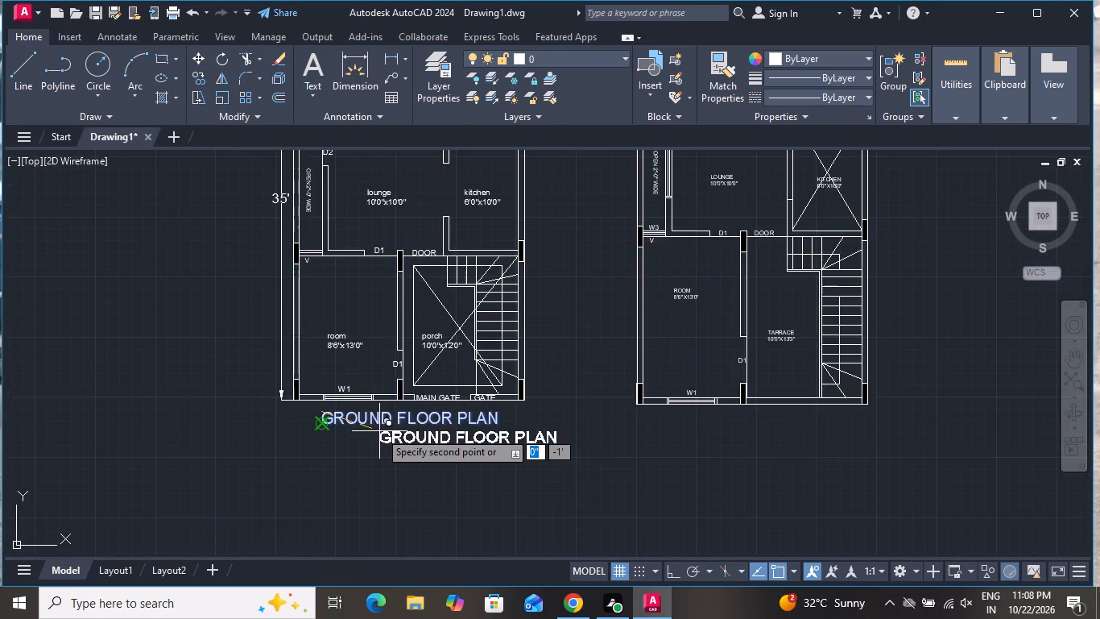
pyautogui.scroll(-1, 379, 431)
pyautogui.scroll(4, 560, 423)
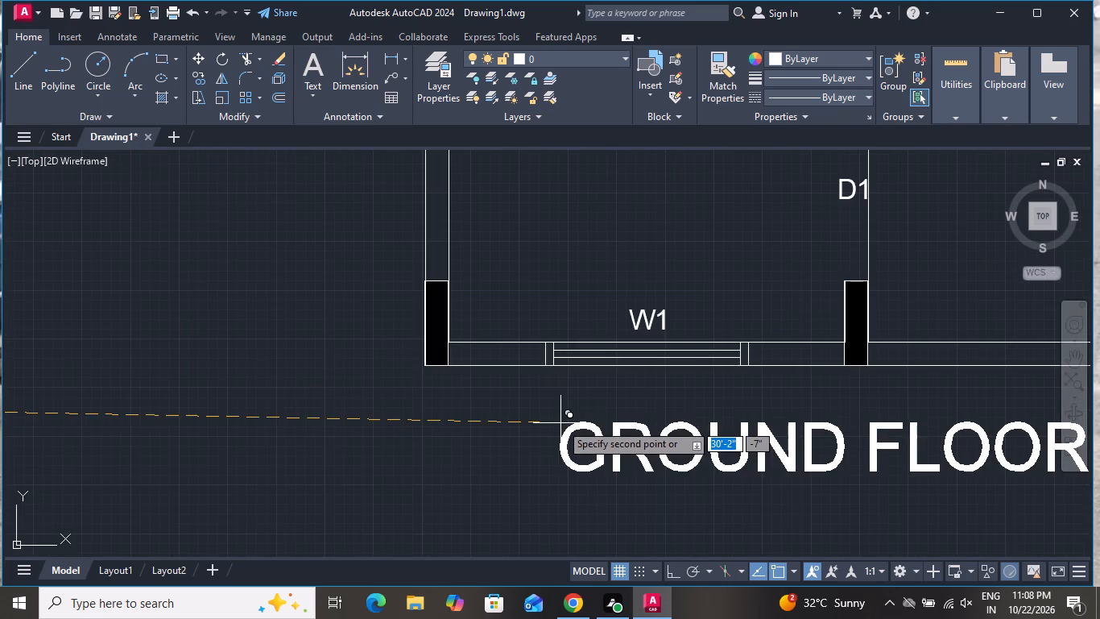
pyautogui.click(580, 388)
pyautogui.scroll(-3, 534, 430)
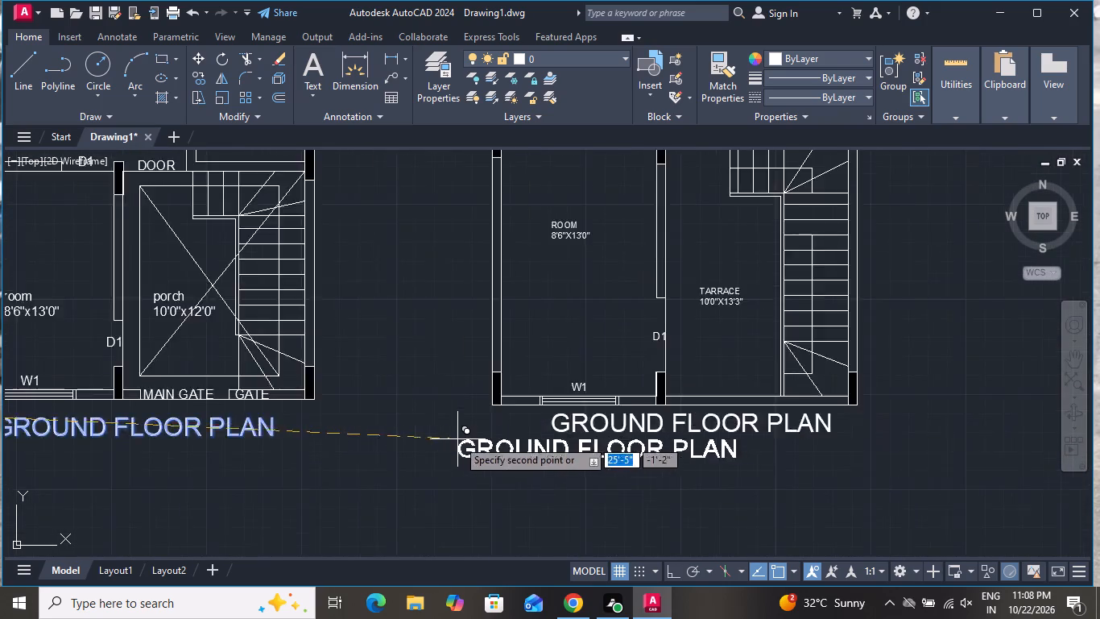
pyautogui.rightClick(428, 455)
pyautogui.click(457, 251)
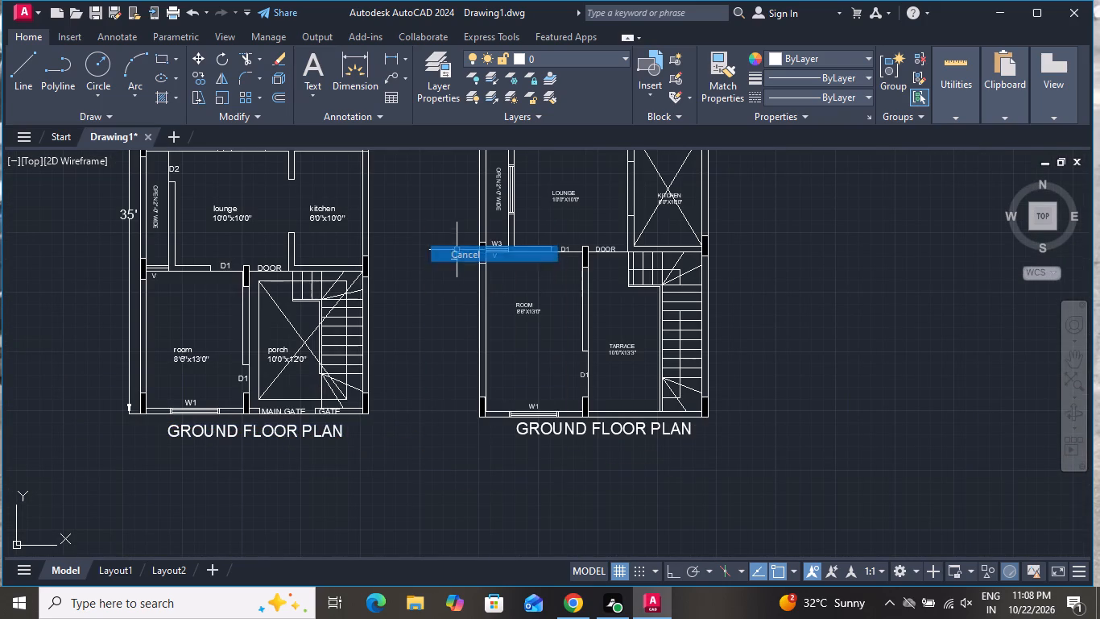
# Change the copied title below the redrawn plan to FIRST FLOOR PLAN.
pyautogui.scroll(3, 677, 425)
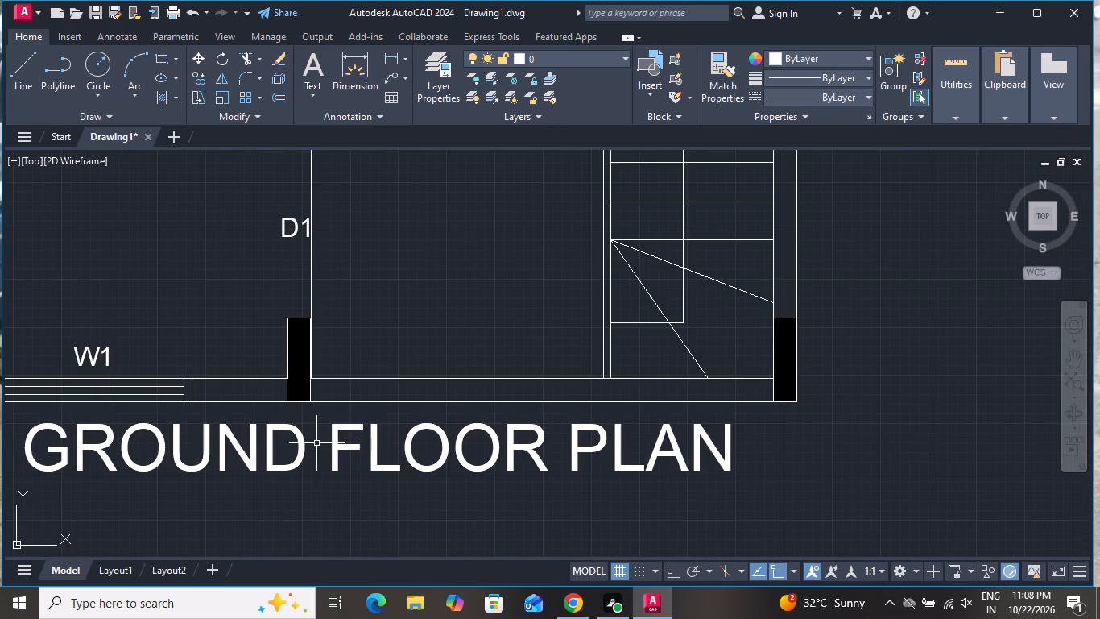
pyautogui.doubleClick(304, 446)
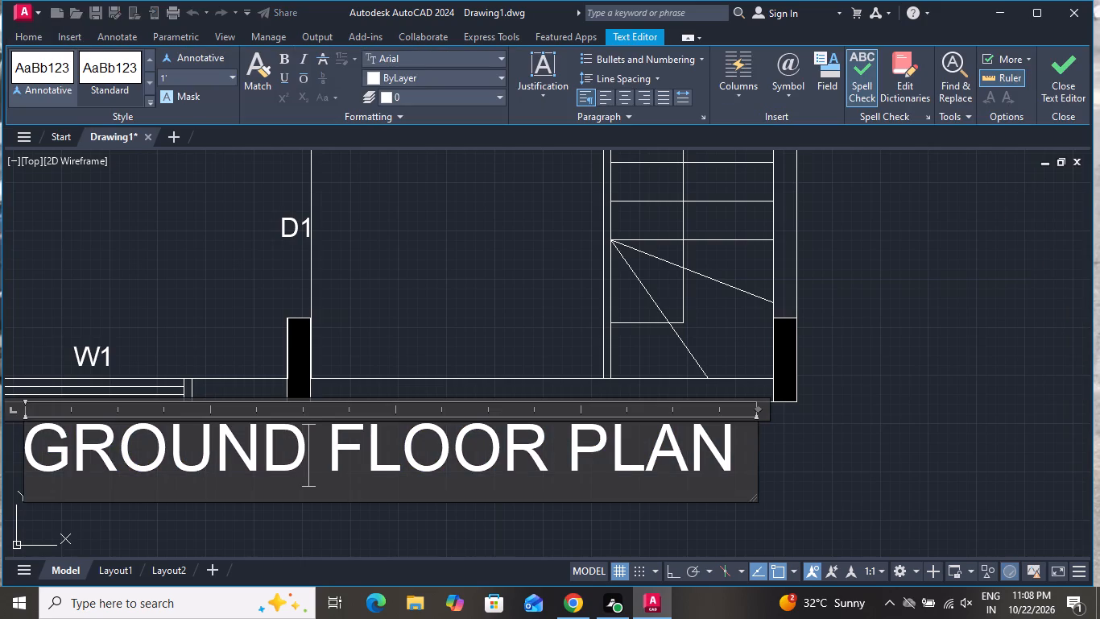
pyautogui.press('BackSpace')
pyautogui.press('BackSpace')
pyautogui.press('BackSpace')
pyautogui.press('BackSpace')
pyautogui.press('BackSpace')
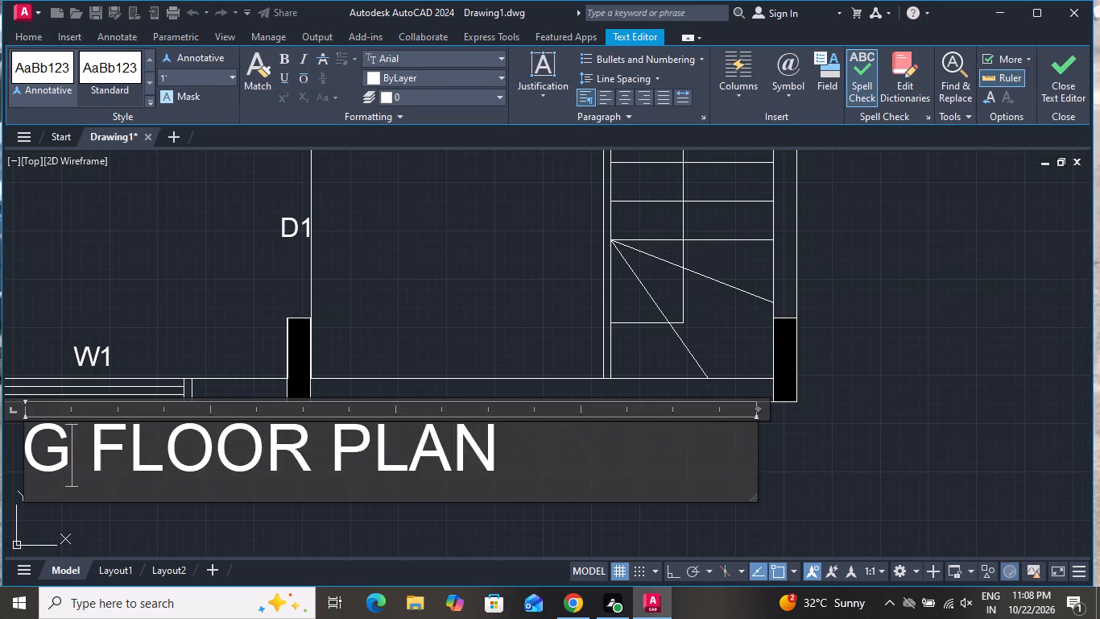
pyautogui.press('BackSpace')
pyautogui.write('FI')
pyautogui.press('r')
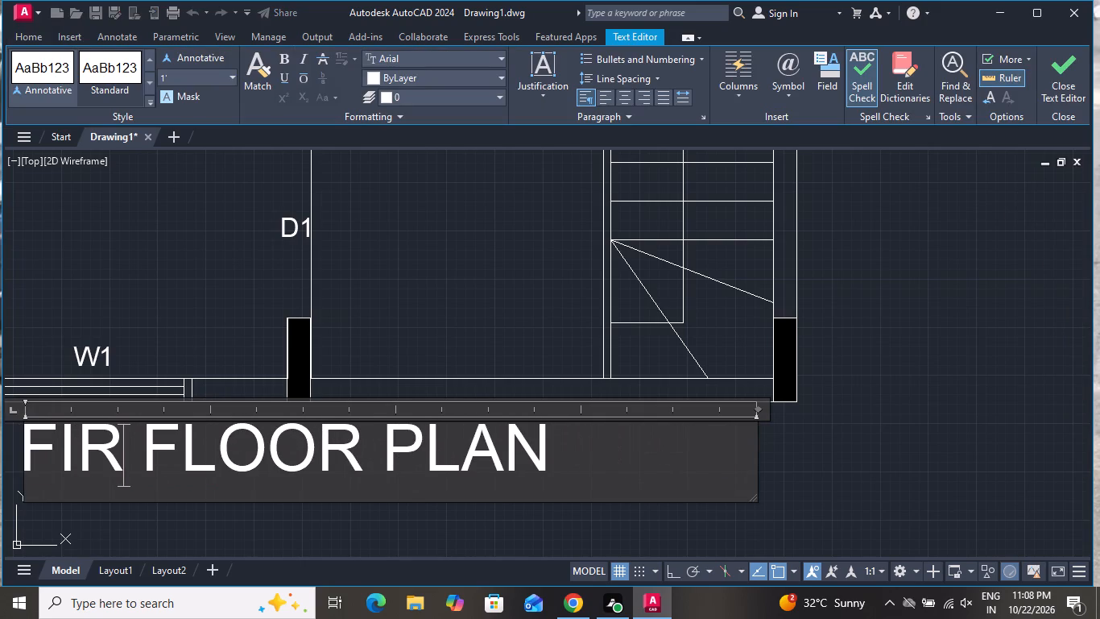
pyautogui.write('ST')
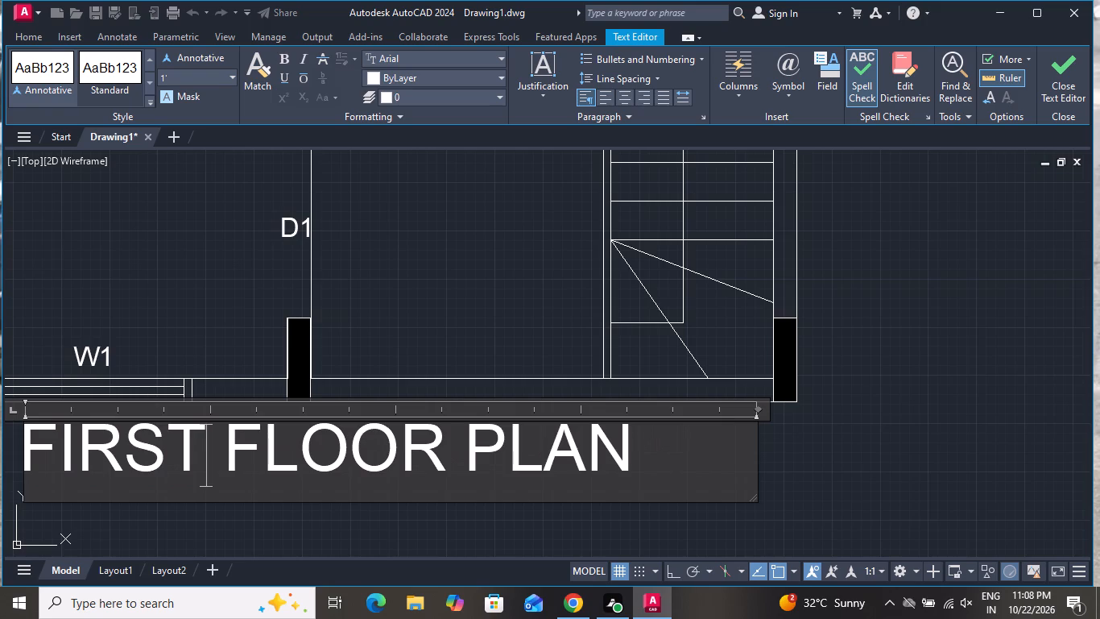
pyautogui.click(389, 325)
# Move the FIRST FLOOR PLAN title slightly down, leaving more space below the plan's front wall.
pyautogui.click(320, 430)
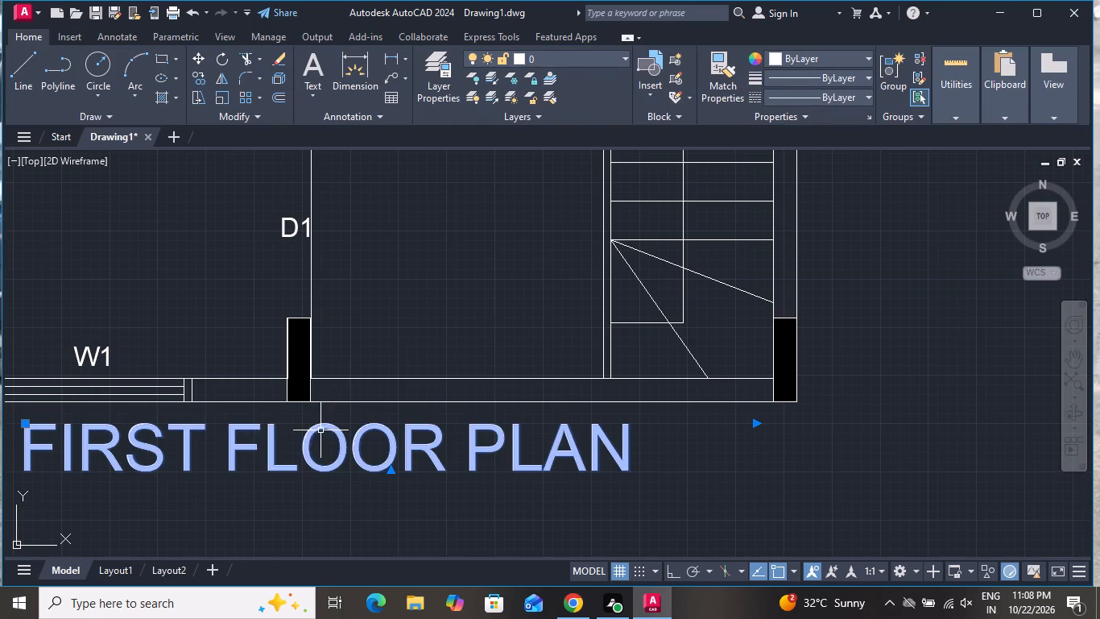
pyautogui.click(197, 54)
pyautogui.scroll(-1, 291, 214)
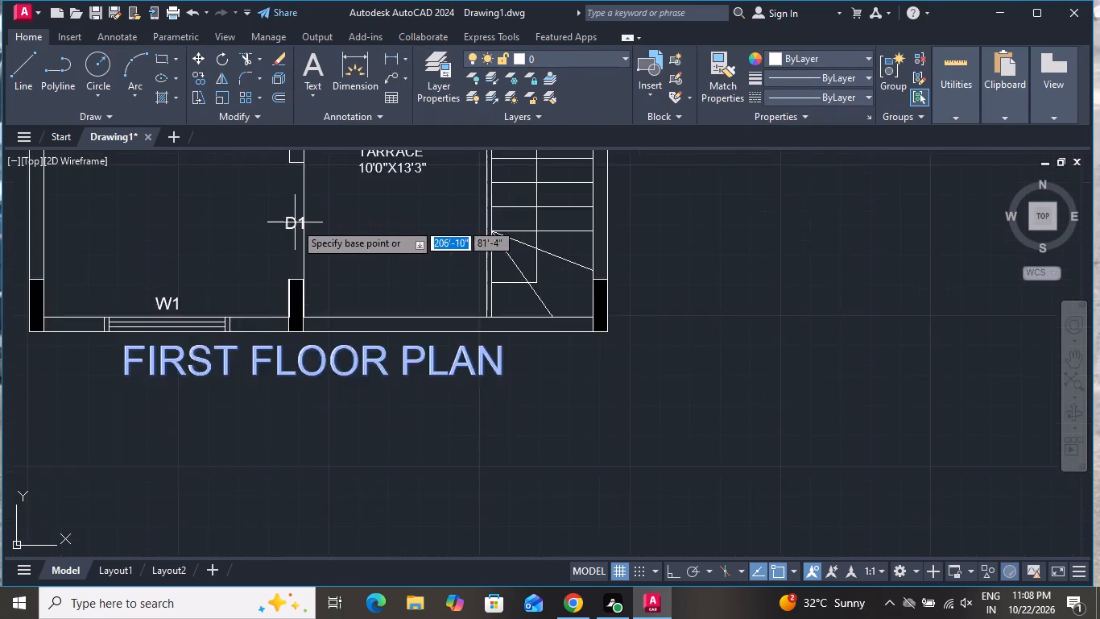
pyautogui.scroll(-1, 295, 222)
pyautogui.click(289, 320)
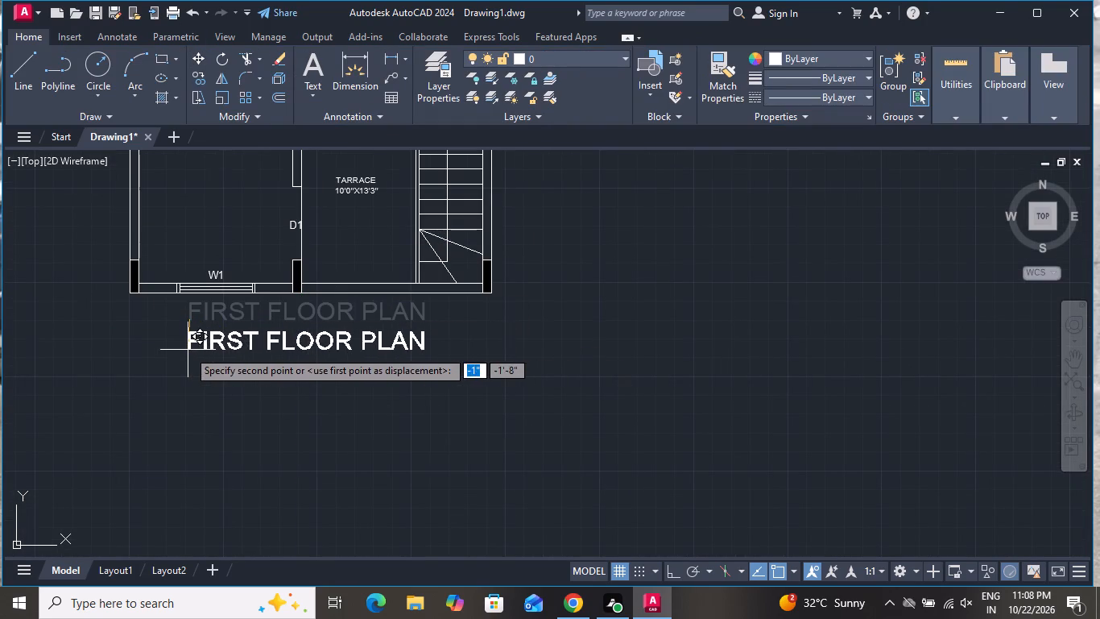
pyautogui.click(180, 339)
# Move the GROUND FLOOR PLAN title slightly down so it roughly lines up with the FIRST FLOOR PLAN title.
pyautogui.scroll(-2, 311, 405)
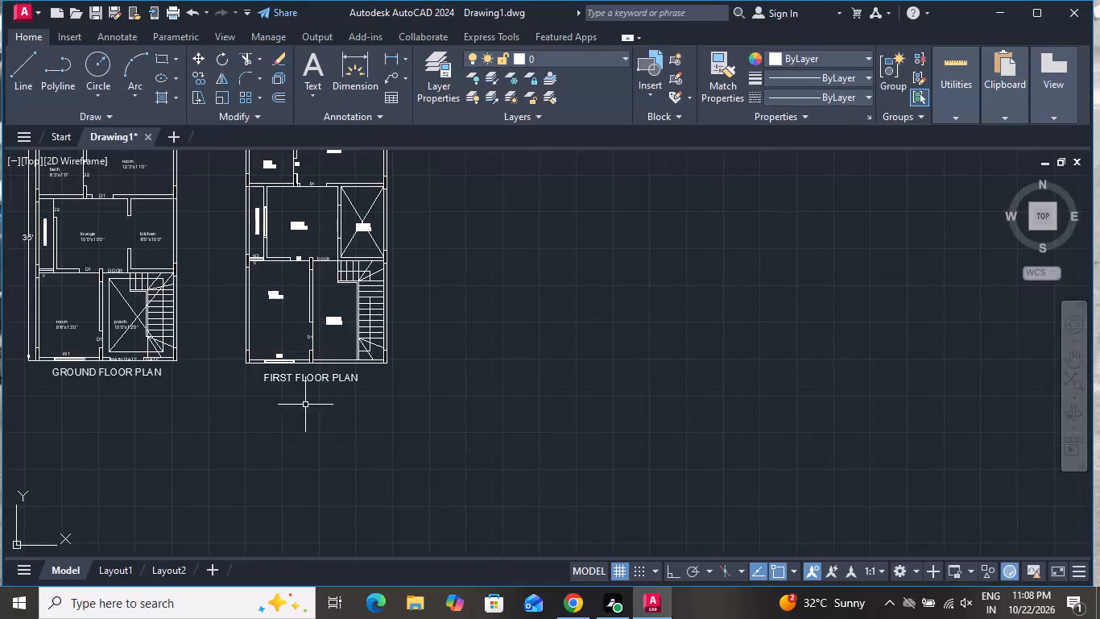
pyautogui.scroll(3, 104, 373)
pyautogui.click(104, 373)
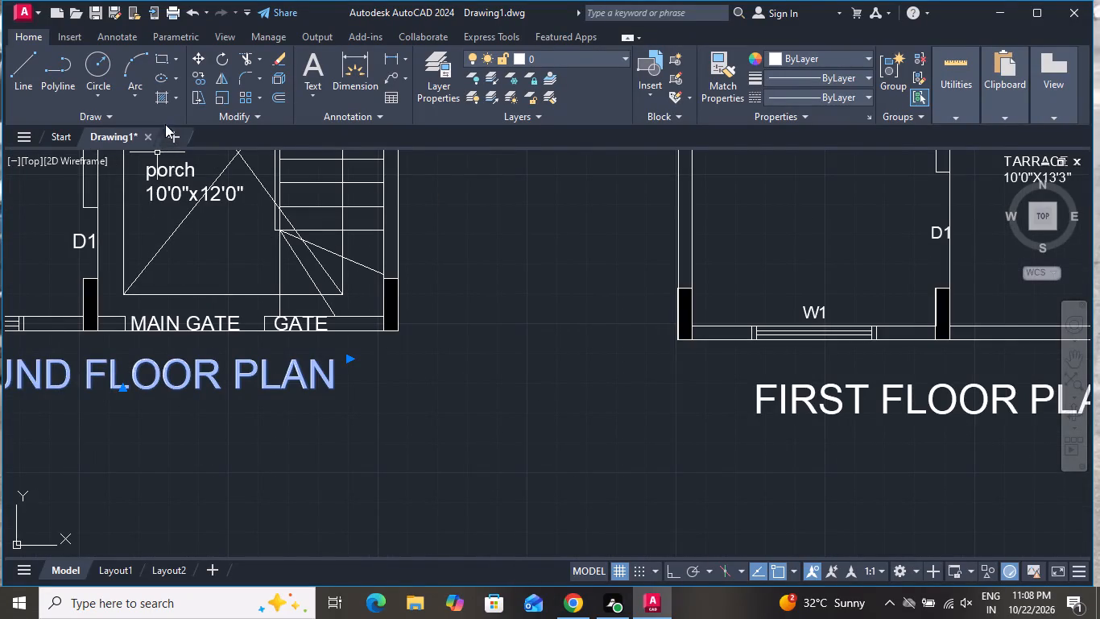
pyautogui.click(196, 60)
pyautogui.click(154, 388)
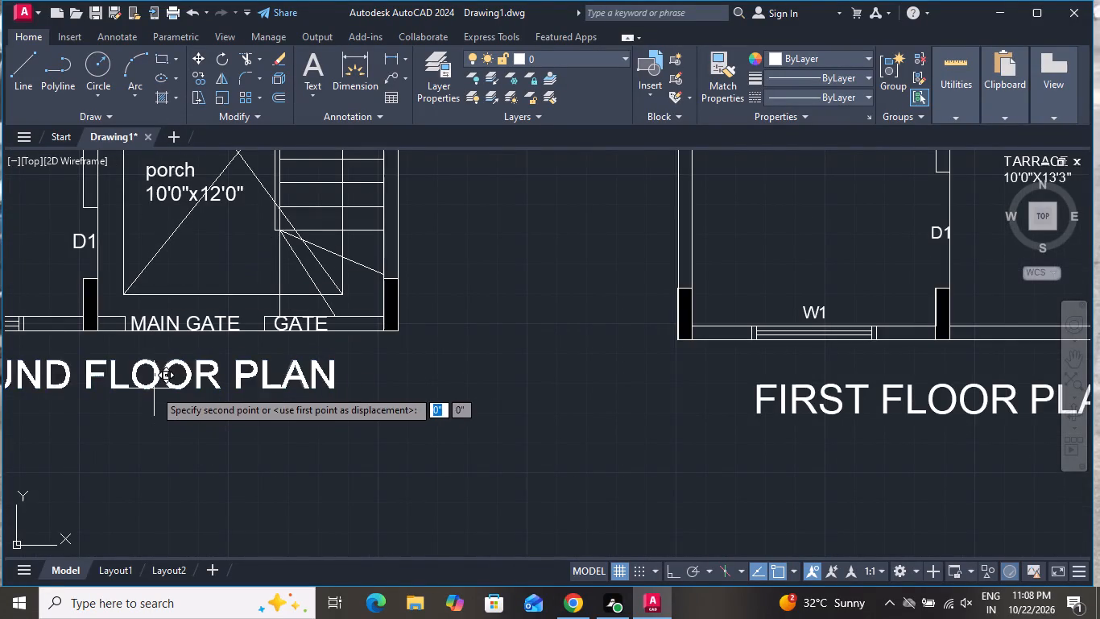
pyautogui.click(142, 410)
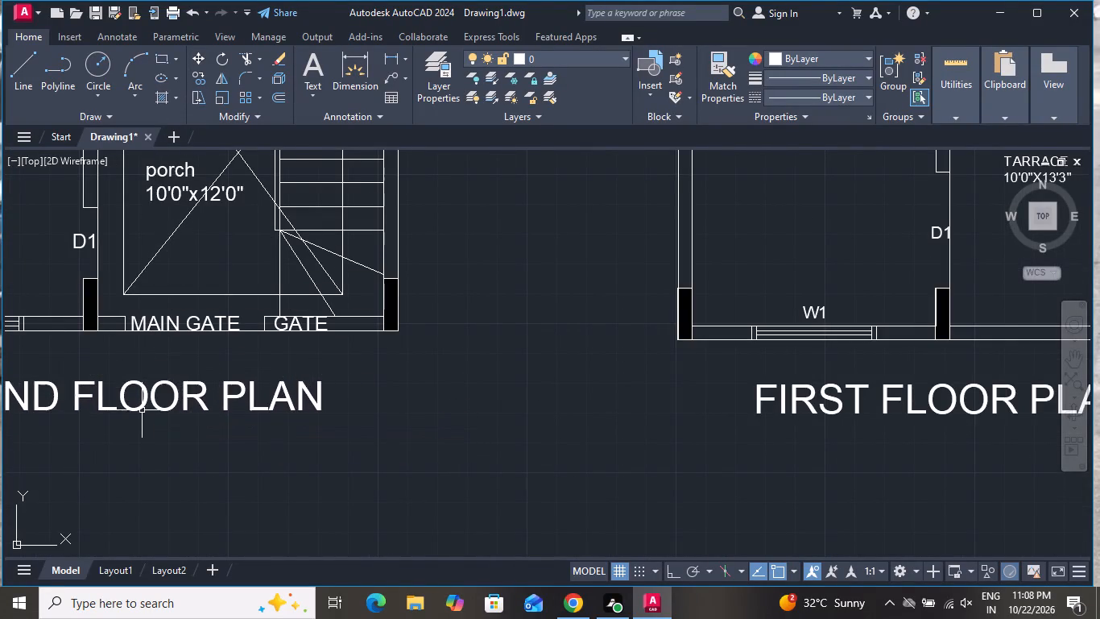
# Delete the stray small rectangle outside the first floor plan, beside the upper room's outer wall.
pyautogui.scroll(-1, 159, 440)
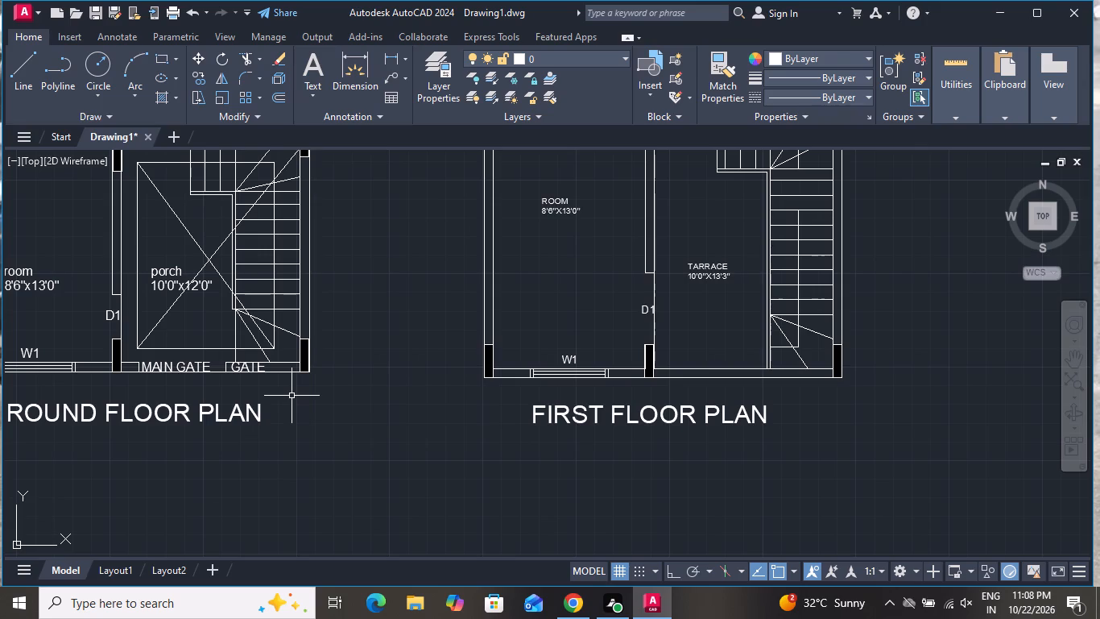
pyautogui.scroll(-2, 300, 430)
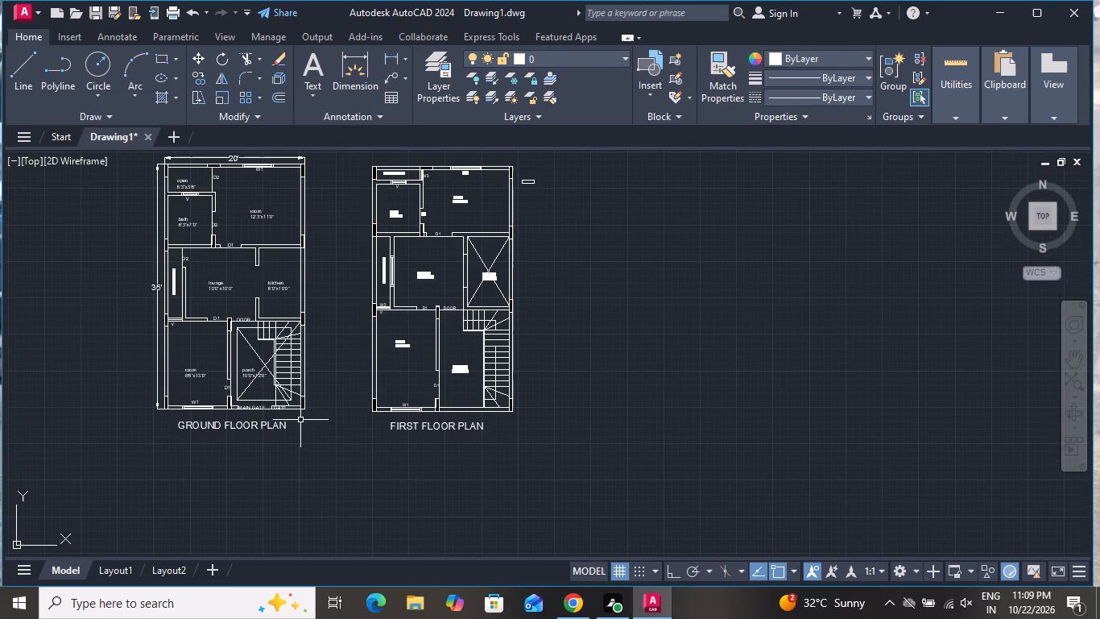
pyautogui.scroll(-3, 298, 463)
pyautogui.scroll(1, 299, 432)
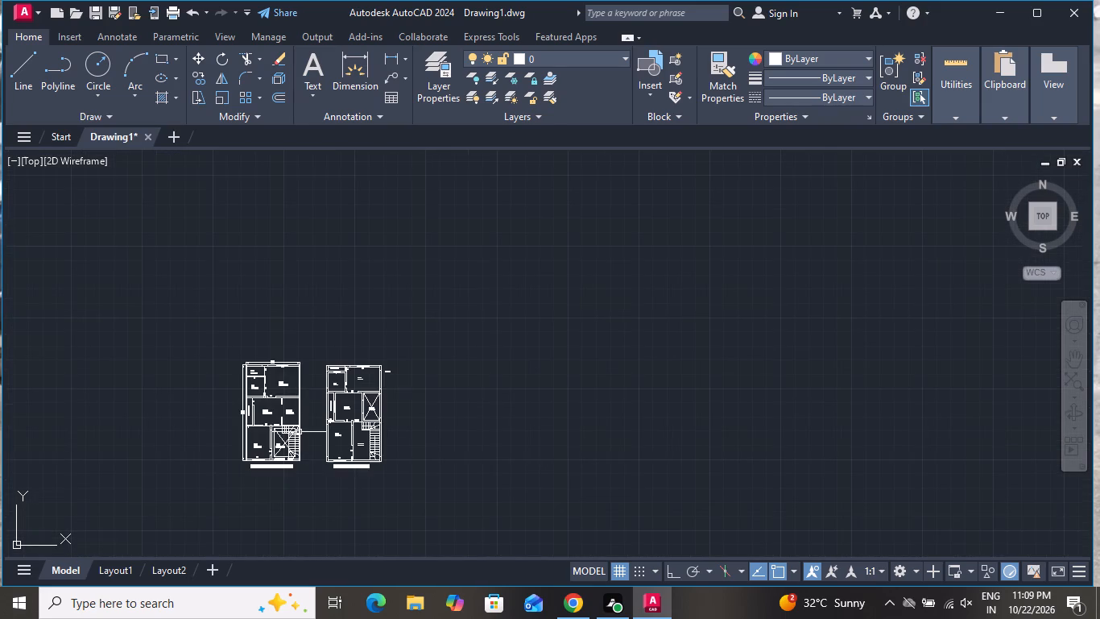
pyautogui.scroll(1, 299, 432)
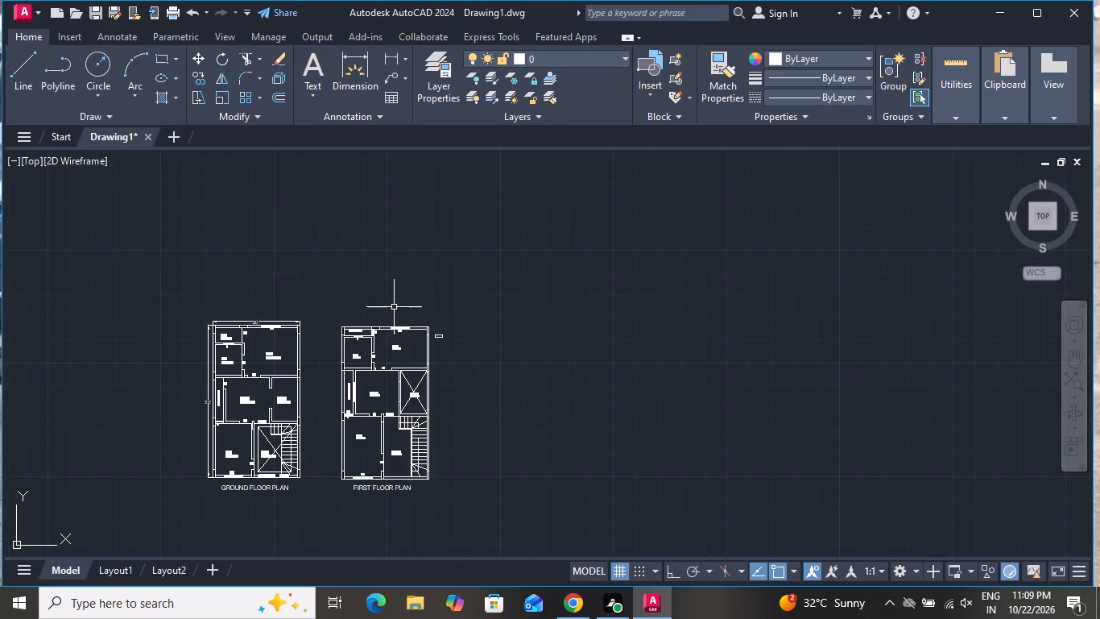
pyautogui.scroll(3, 446, 332)
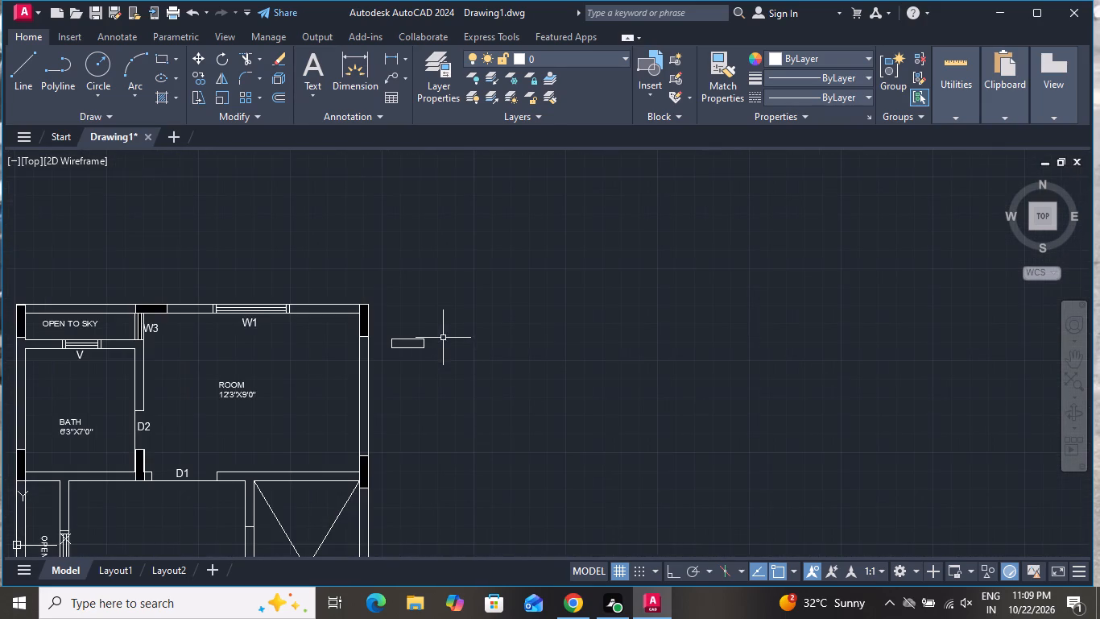
pyautogui.click(432, 334)
pyautogui.click(380, 363)
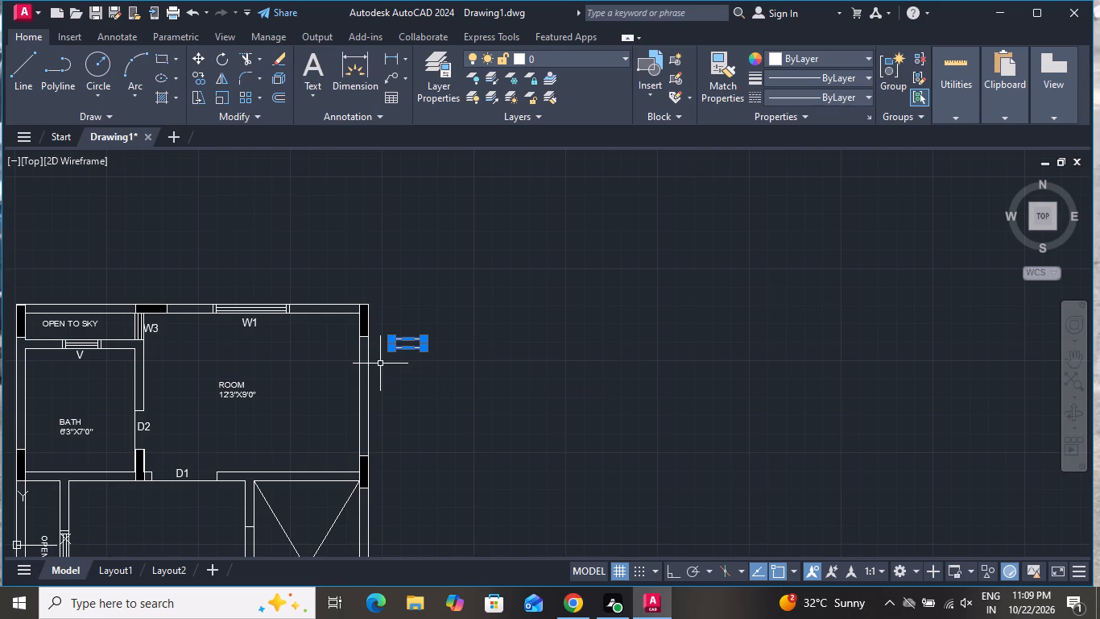
pyautogui.press('Delete')
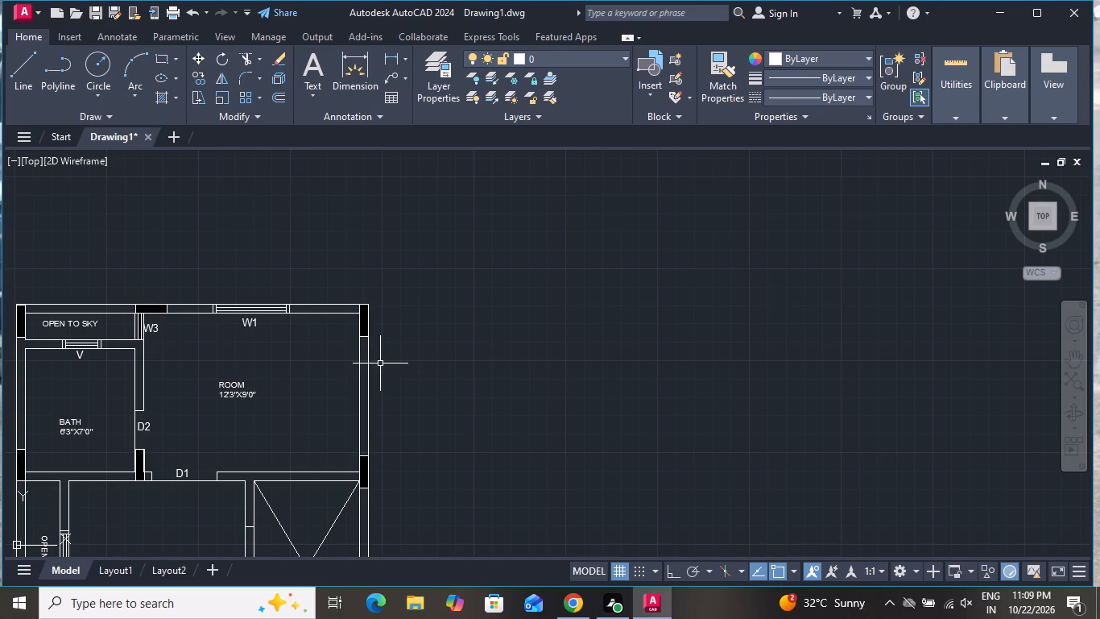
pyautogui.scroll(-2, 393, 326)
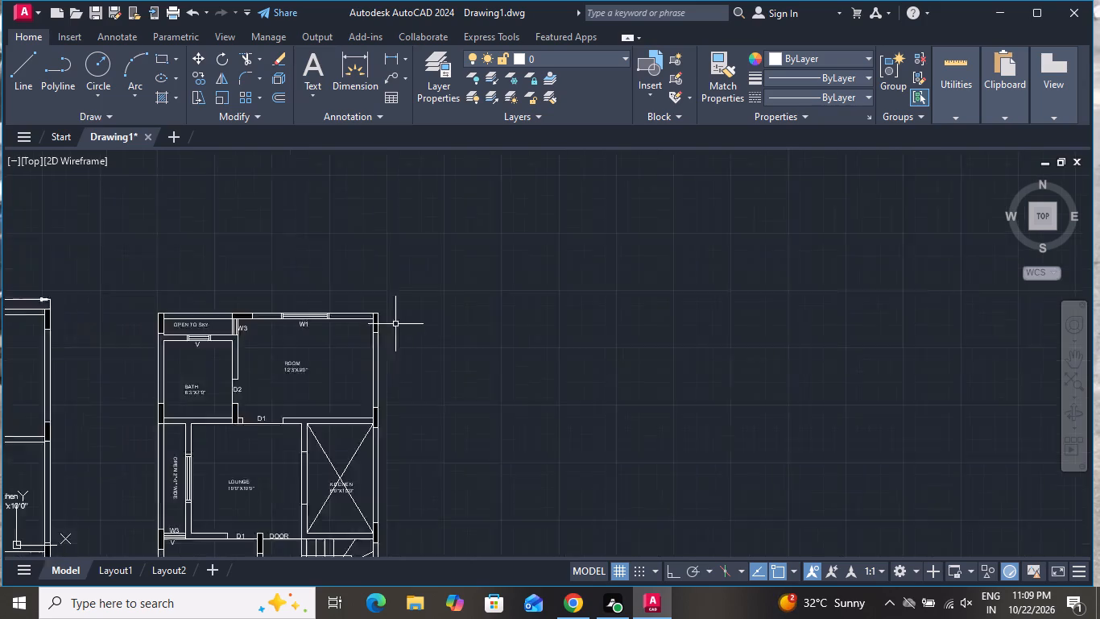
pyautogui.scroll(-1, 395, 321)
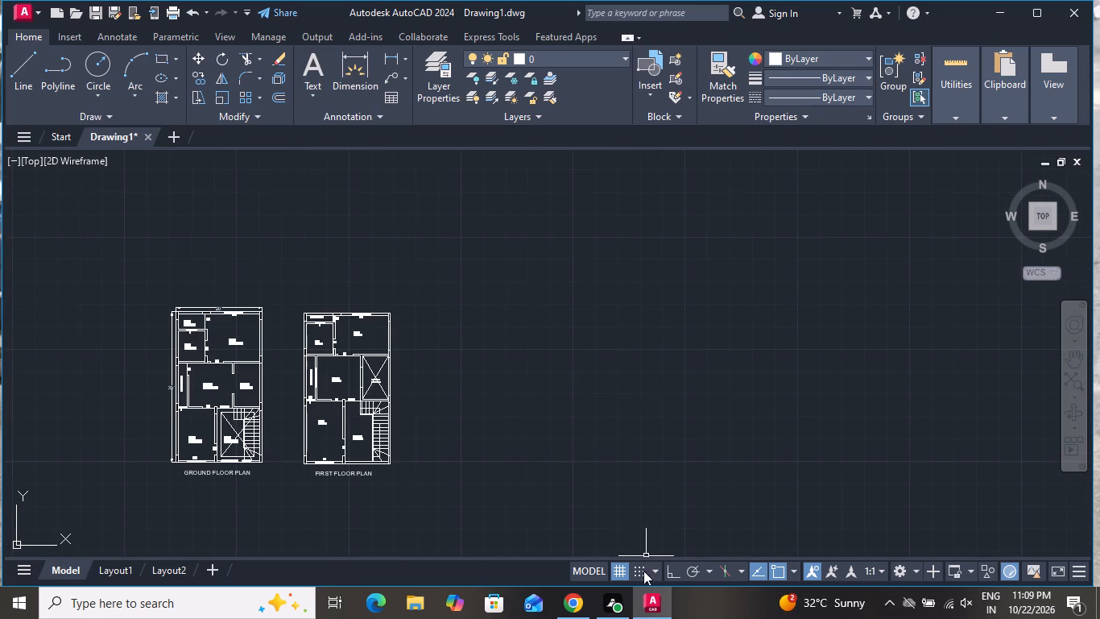
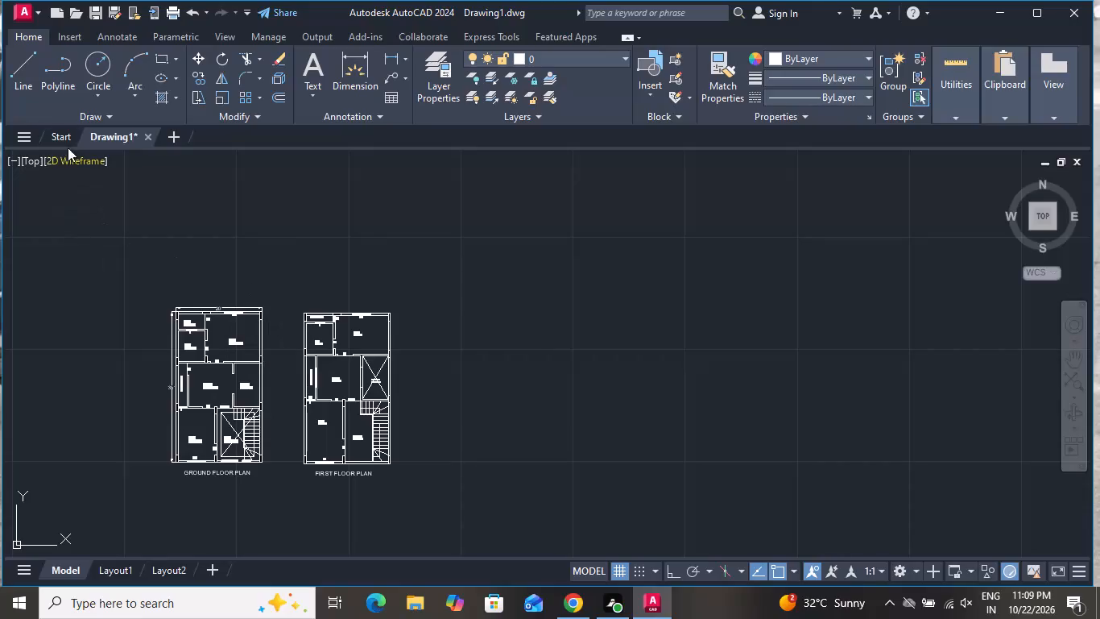
# Draw a 20' wide by 35' high rectangular outline with lines, in the empty space beyond the first floor plan.
pyautogui.click(21, 70)
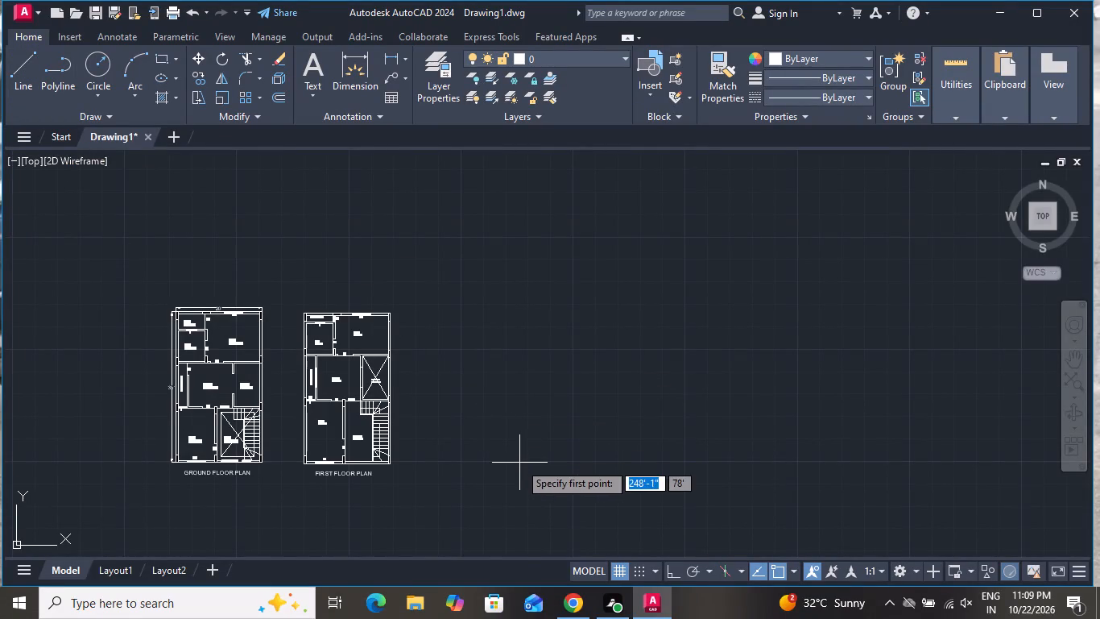
pyautogui.click(519, 463)
pyautogui.click(669, 572)
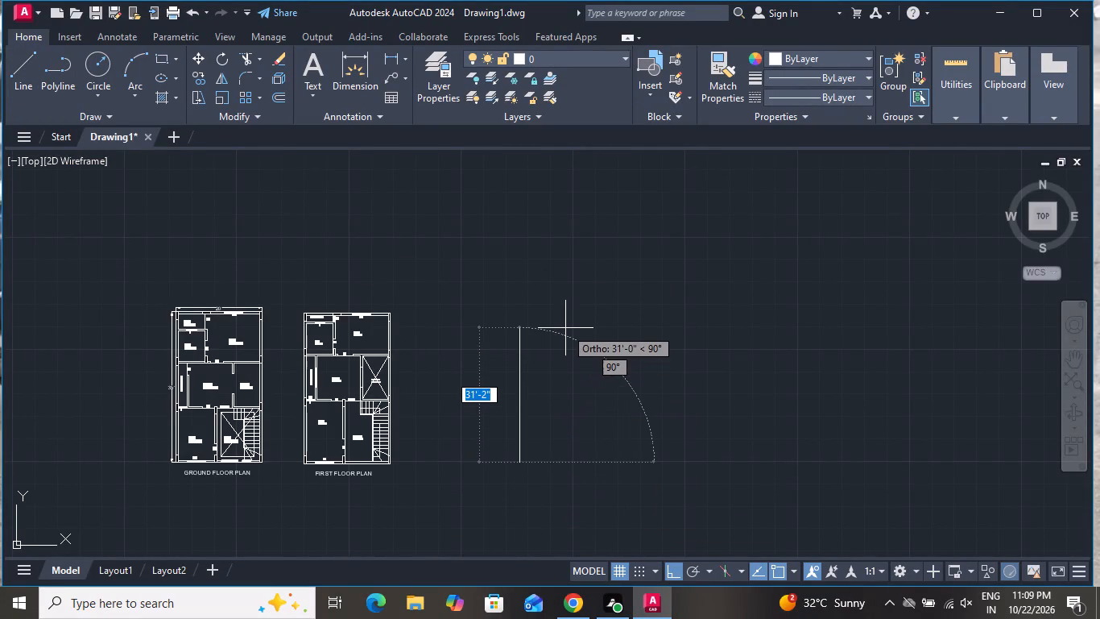
pyautogui.write('35')
pyautogui.press("'")
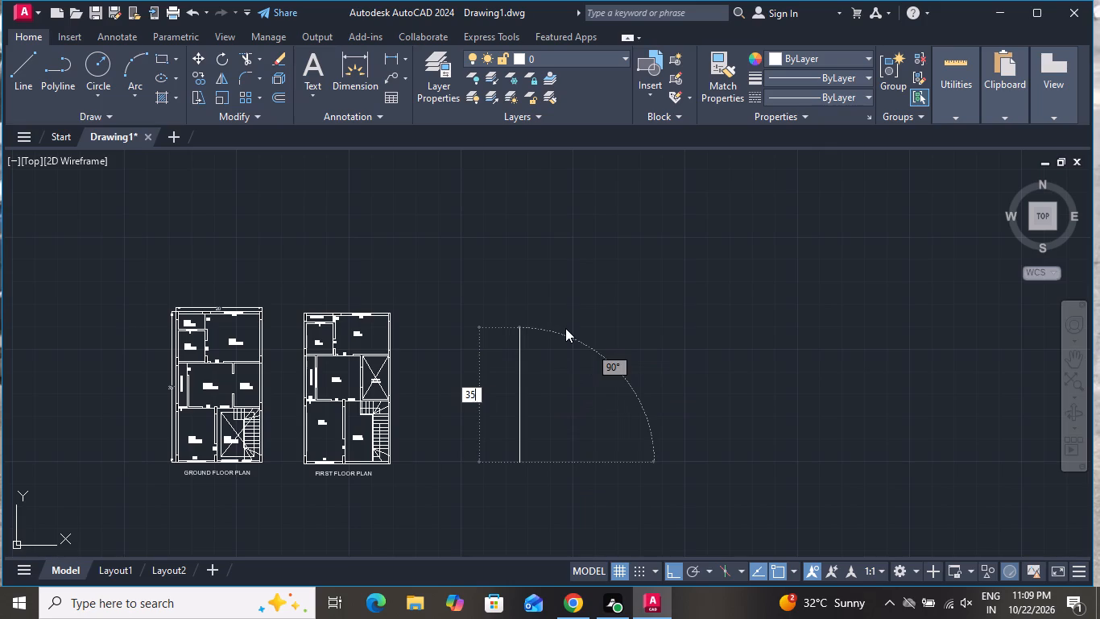
pyautogui.press('Return')
pyautogui.write("20'")
pyautogui.press('Return')
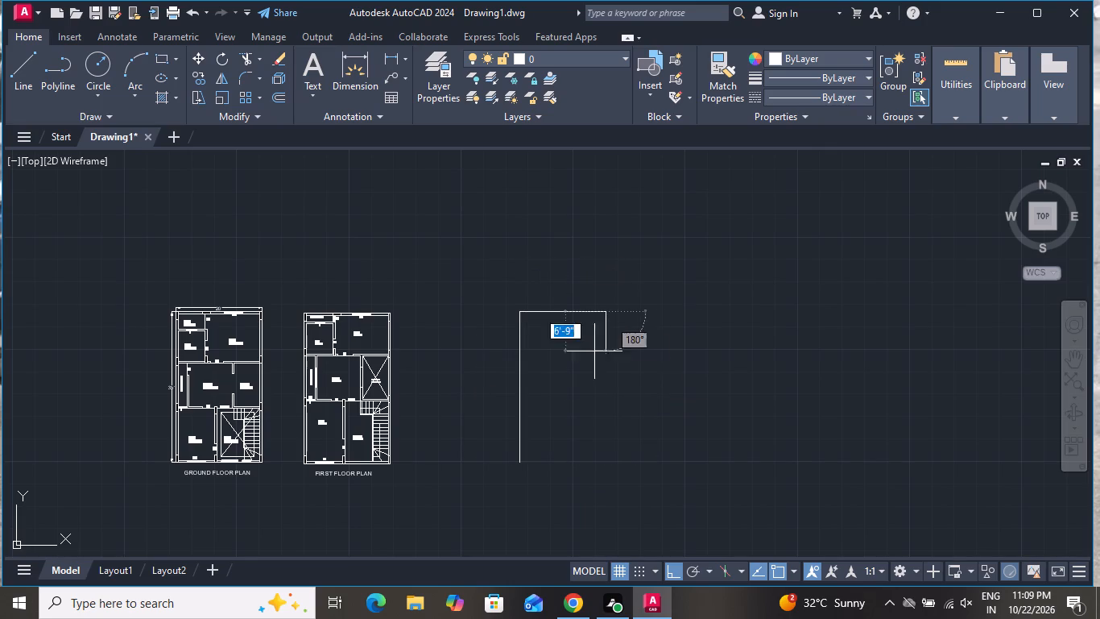
pyautogui.press('3')
pyautogui.press('5')
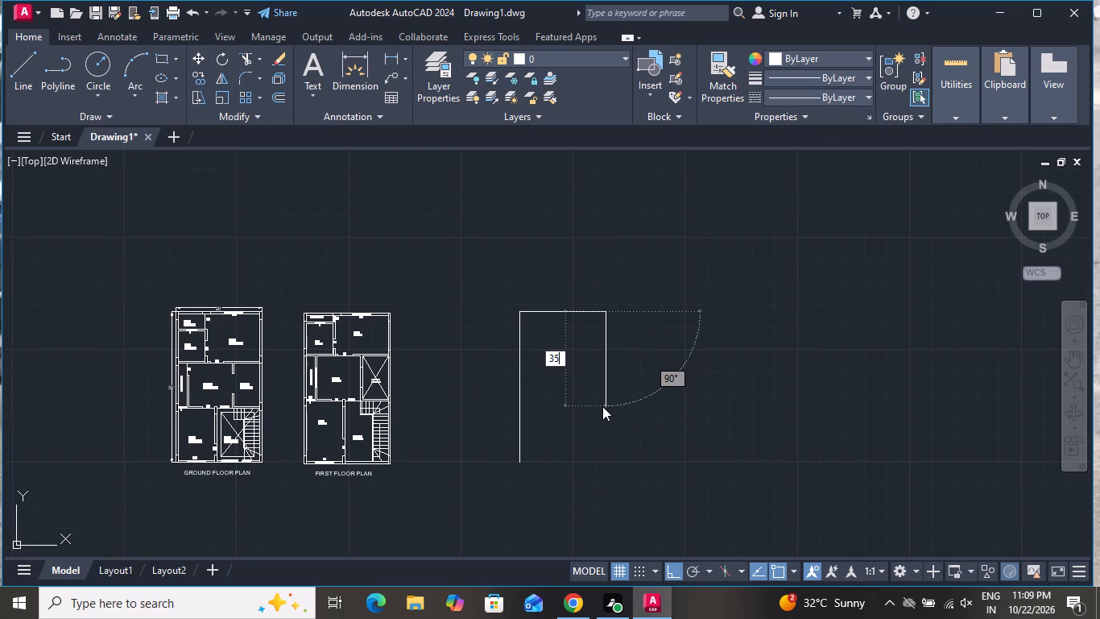
pyautogui.press("'")
pyautogui.press('Return')
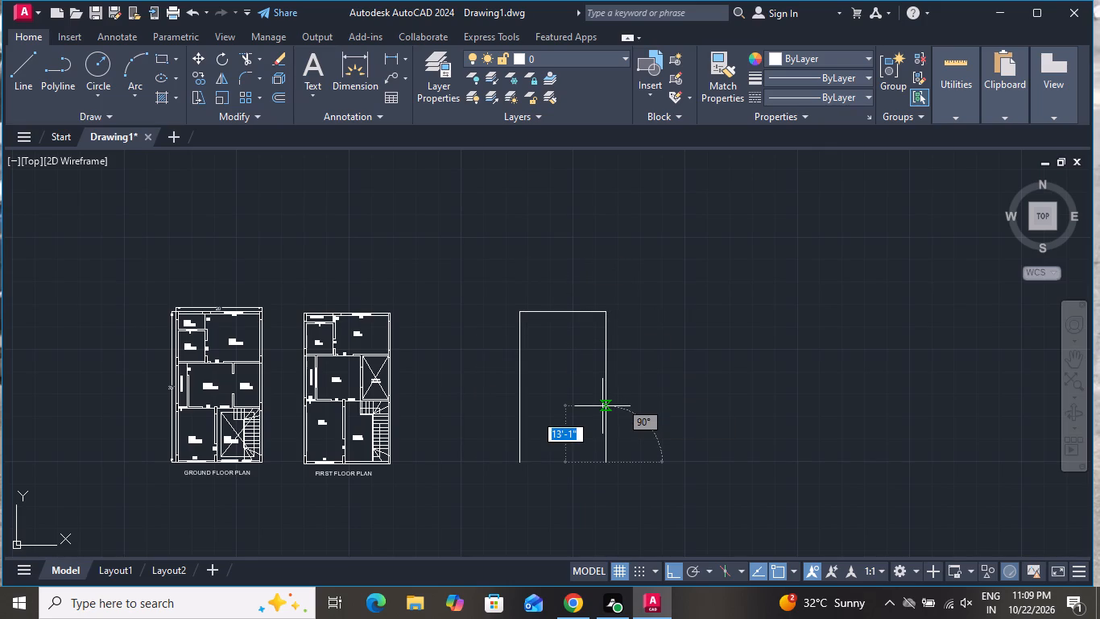
pyautogui.write("20'")
pyautogui.press('Return')
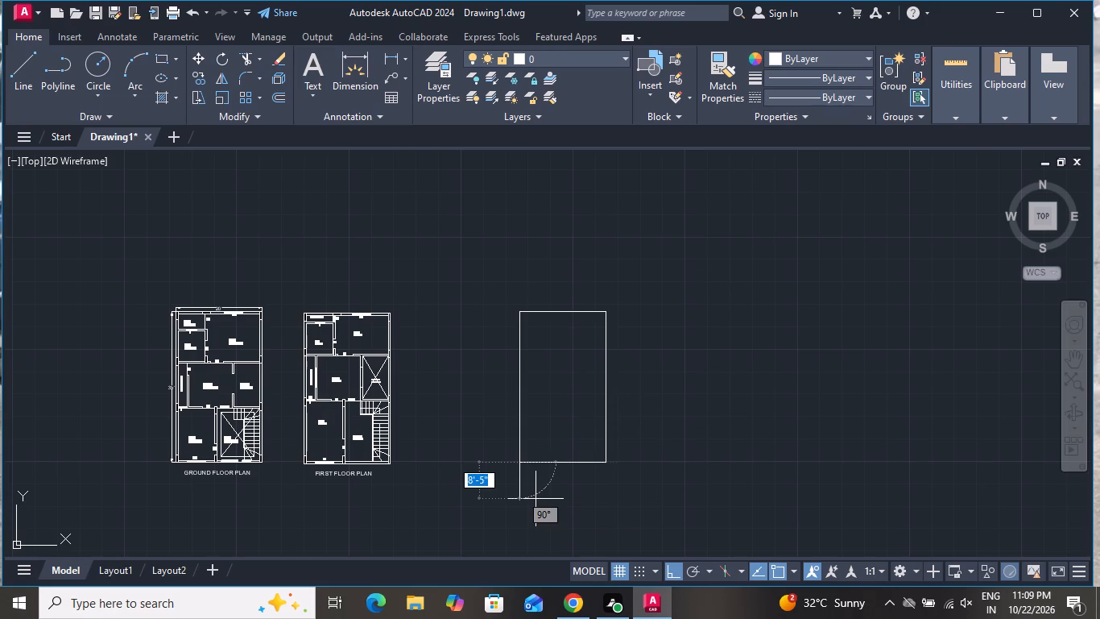
pyautogui.rightClick(502, 170)
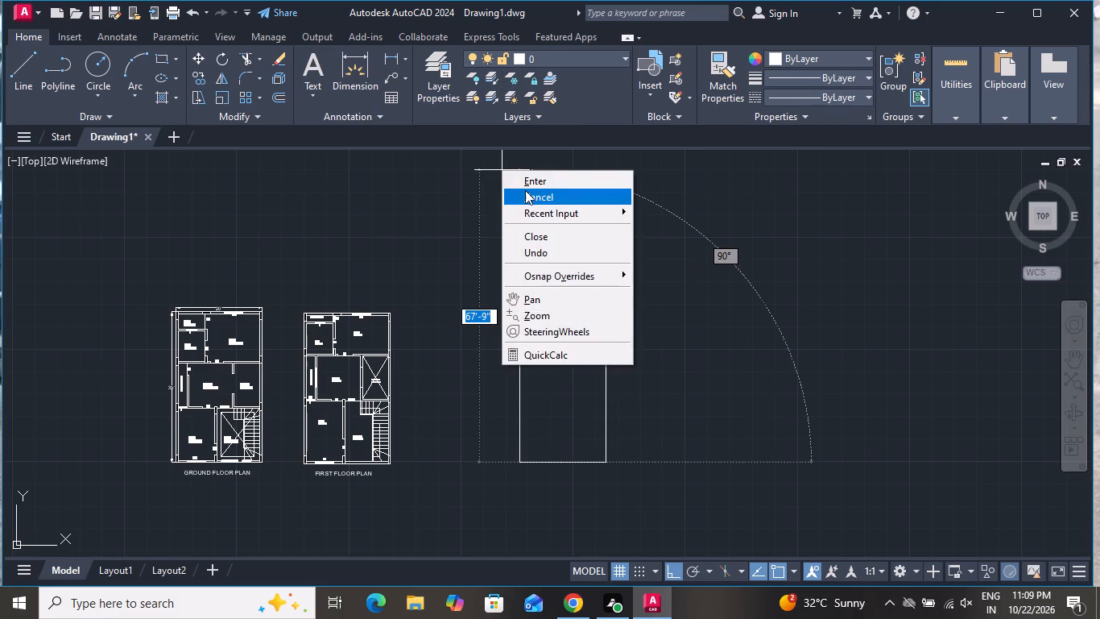
pyautogui.click(525, 190)
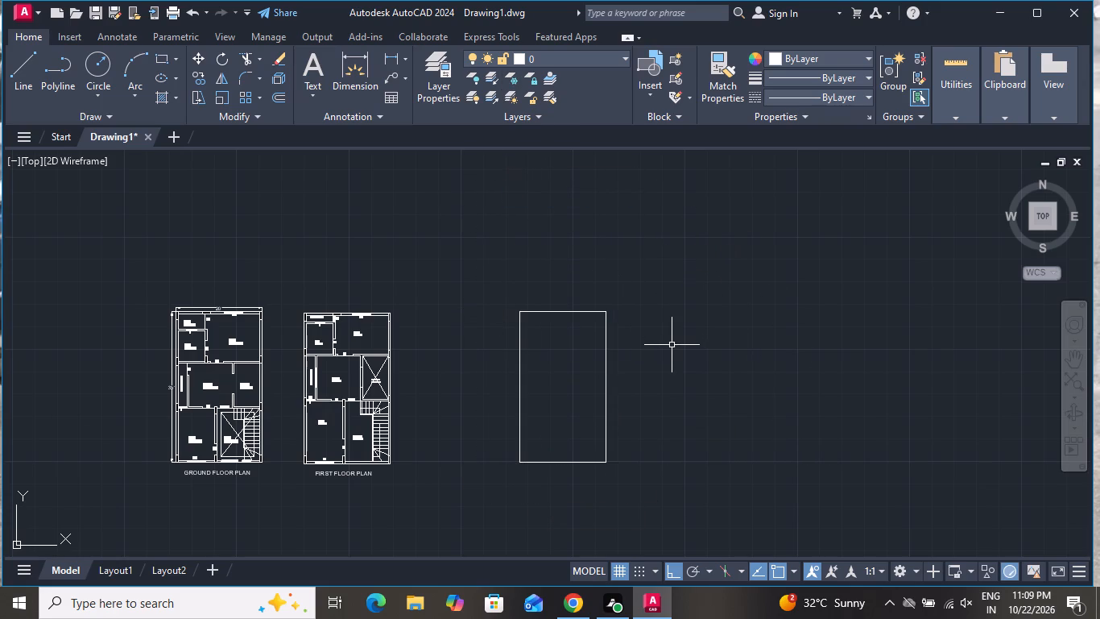
# Offset the new outline's top line 6" inward.
pyautogui.write('O 6')
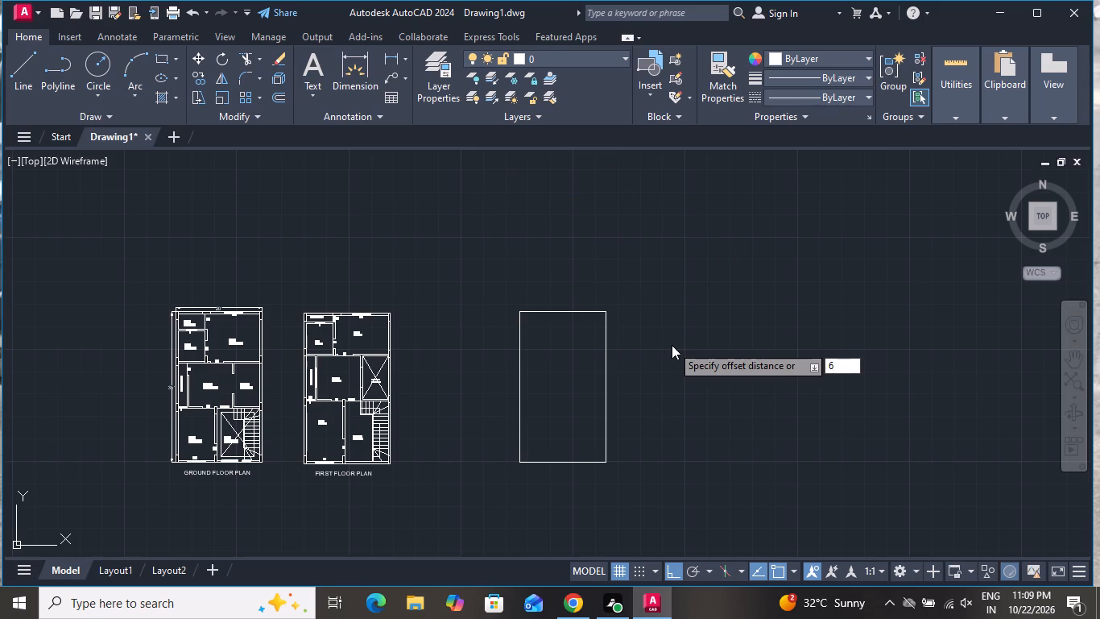
pyautogui.hotkey('shift', '"')
pyautogui.press('Return')
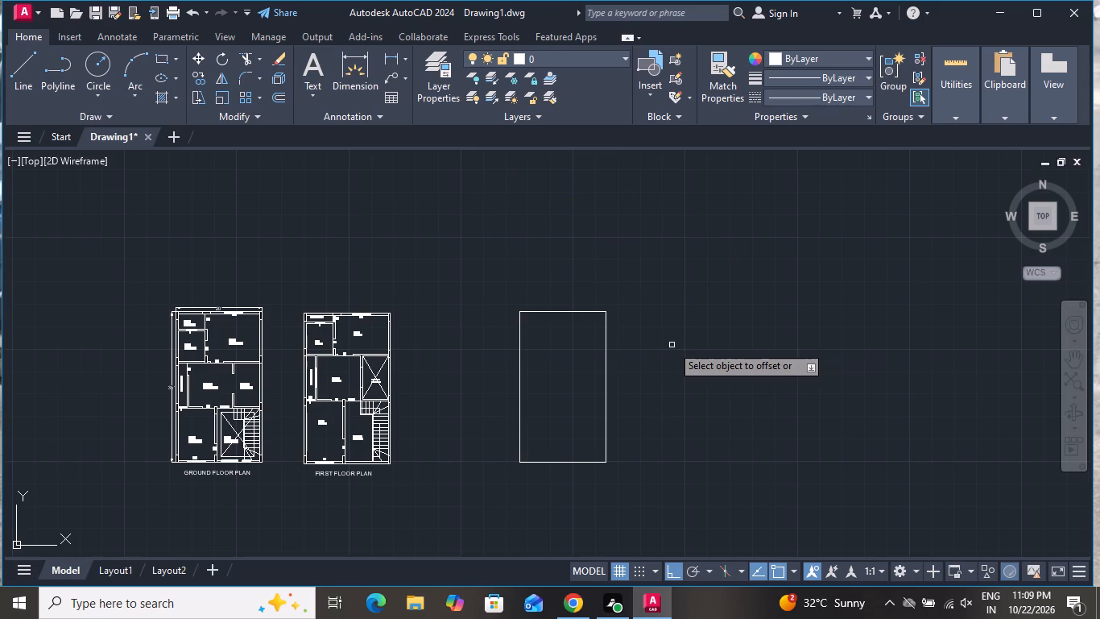
pyautogui.scroll(1, 555, 313)
pyautogui.click(555, 311)
pyautogui.click(553, 335)
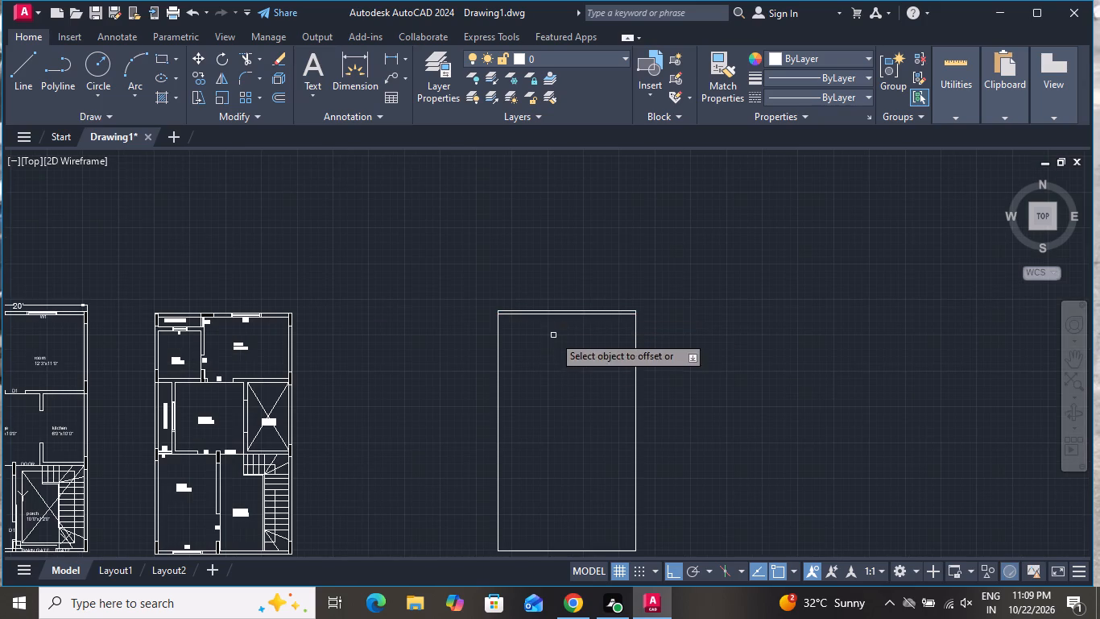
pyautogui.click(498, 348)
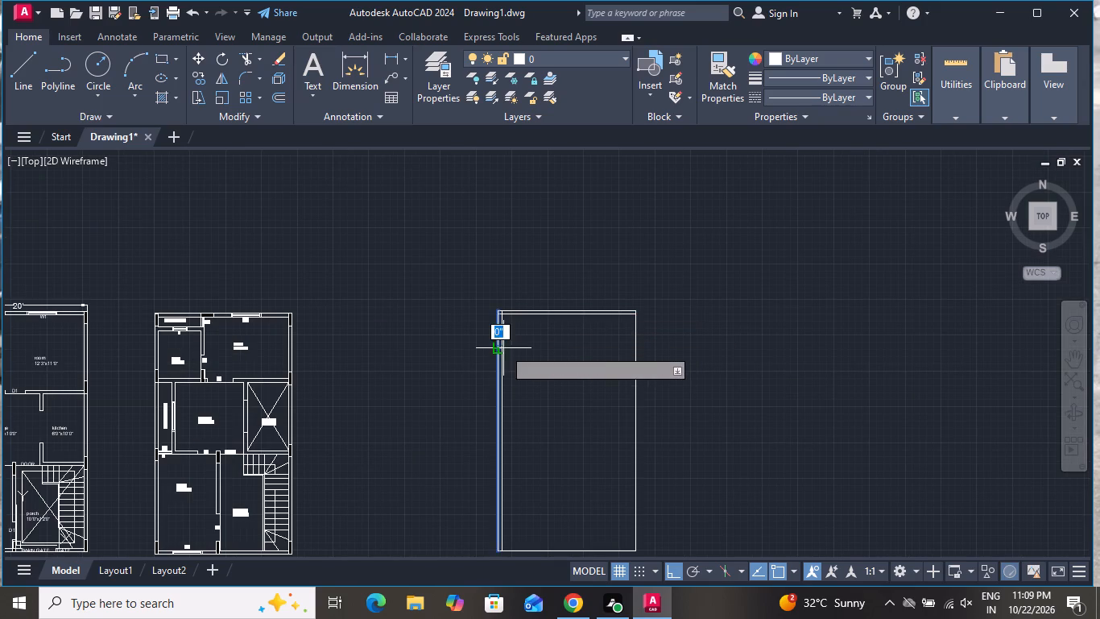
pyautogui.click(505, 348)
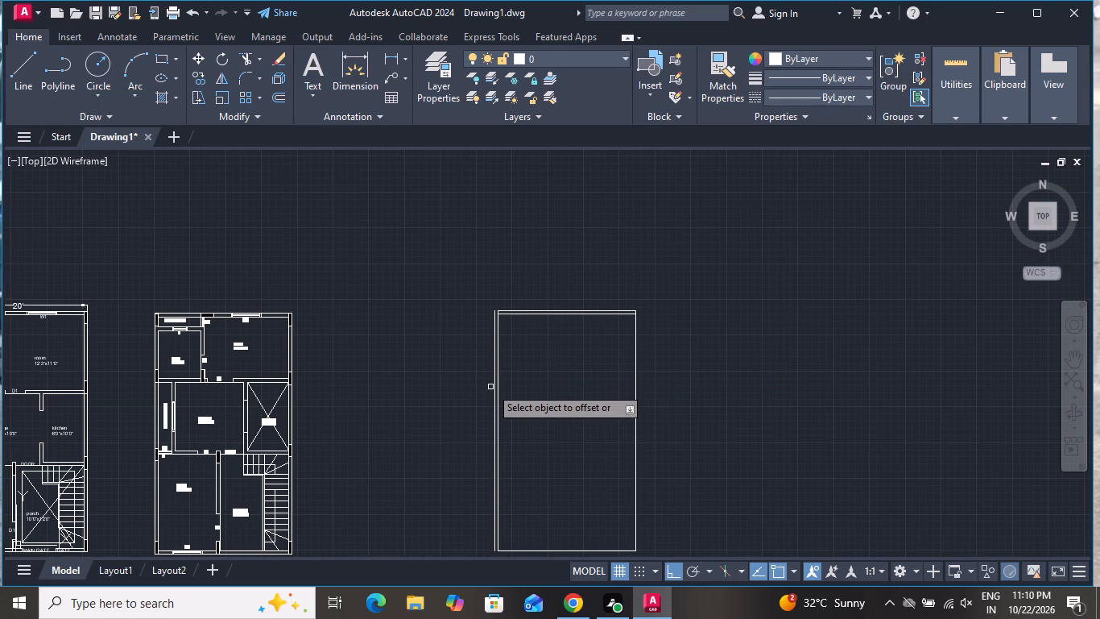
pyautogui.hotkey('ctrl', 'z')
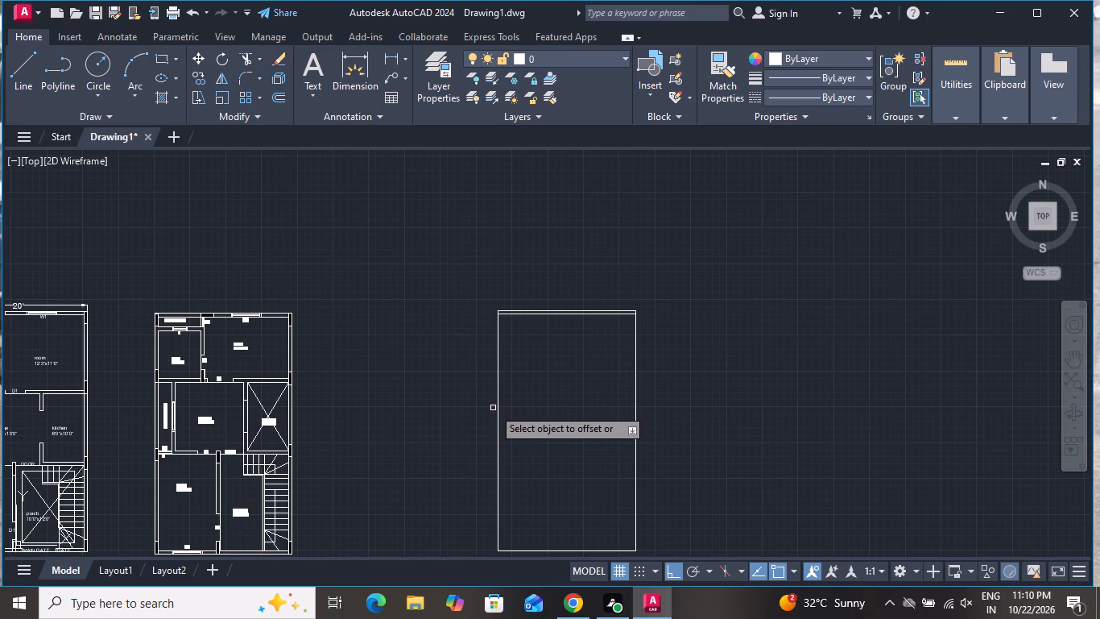
# Offset the new outline's two side lines and bottom line 6" inward to complete the outer wall thickness.
pyautogui.click(498, 402)
pyautogui.click(605, 419)
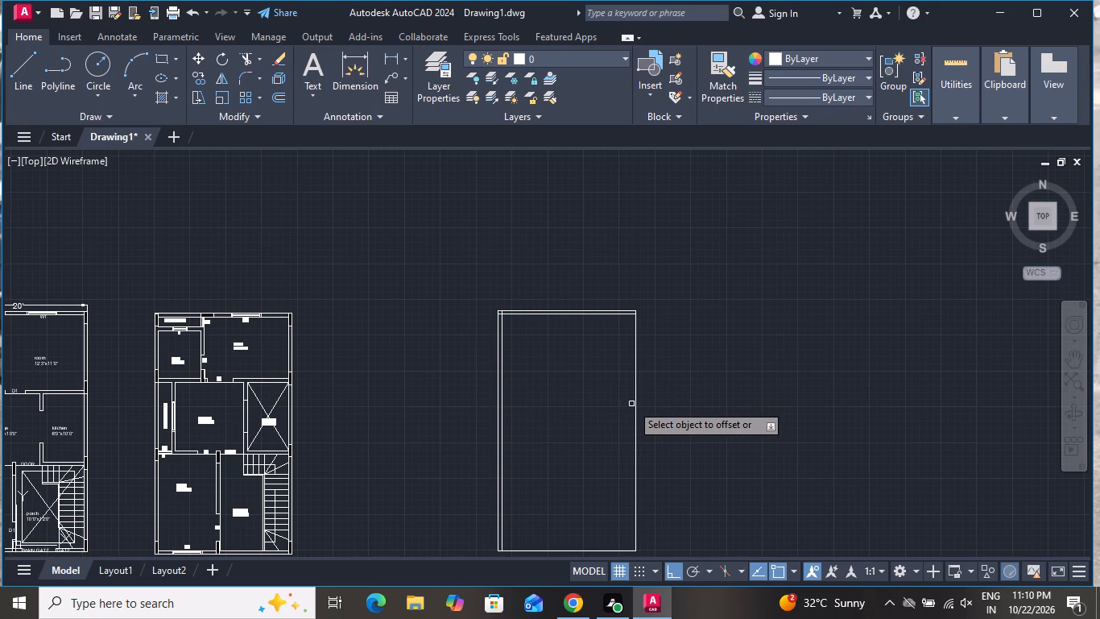
pyautogui.click(635, 397)
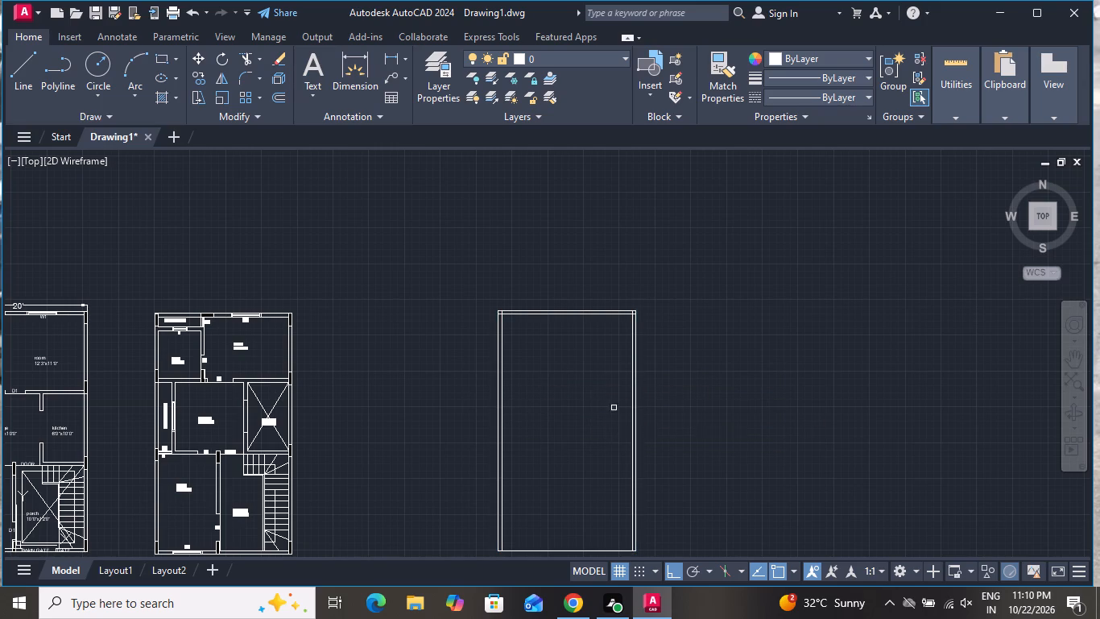
pyautogui.click(614, 408)
pyautogui.scroll(-1, 598, 437)
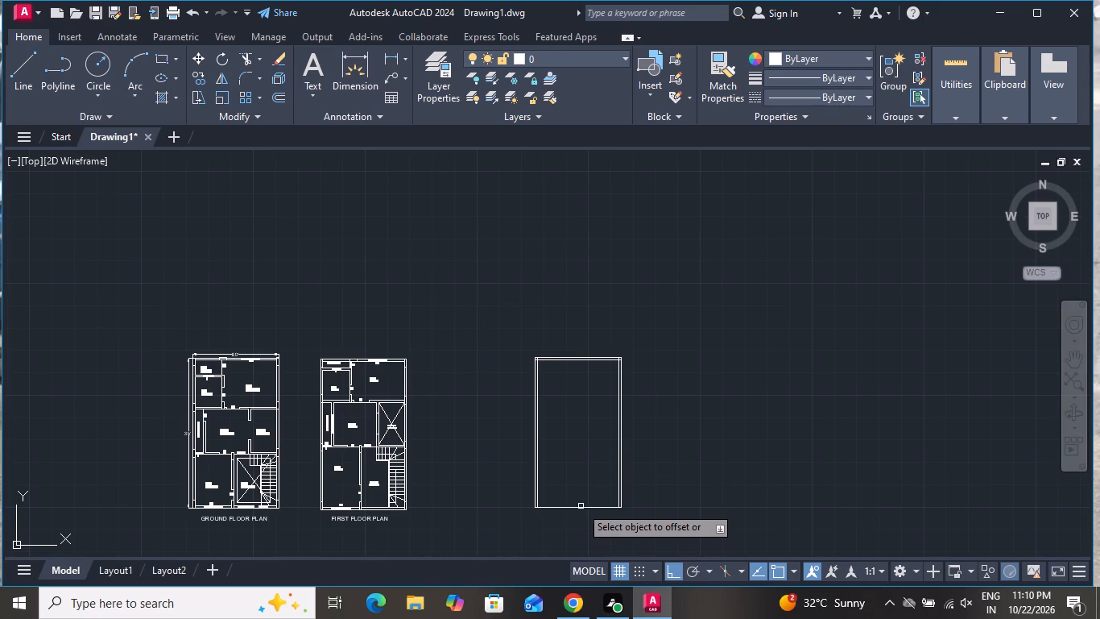
pyautogui.click(581, 509)
pyautogui.click(585, 476)
pyautogui.rightClick(593, 434)
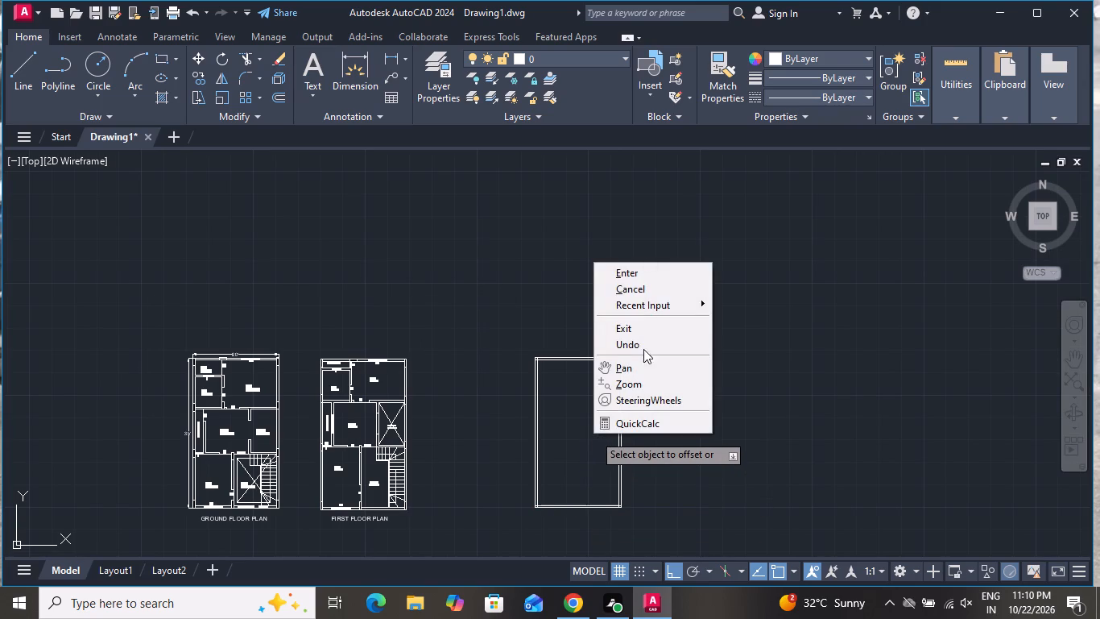
pyautogui.click(651, 288)
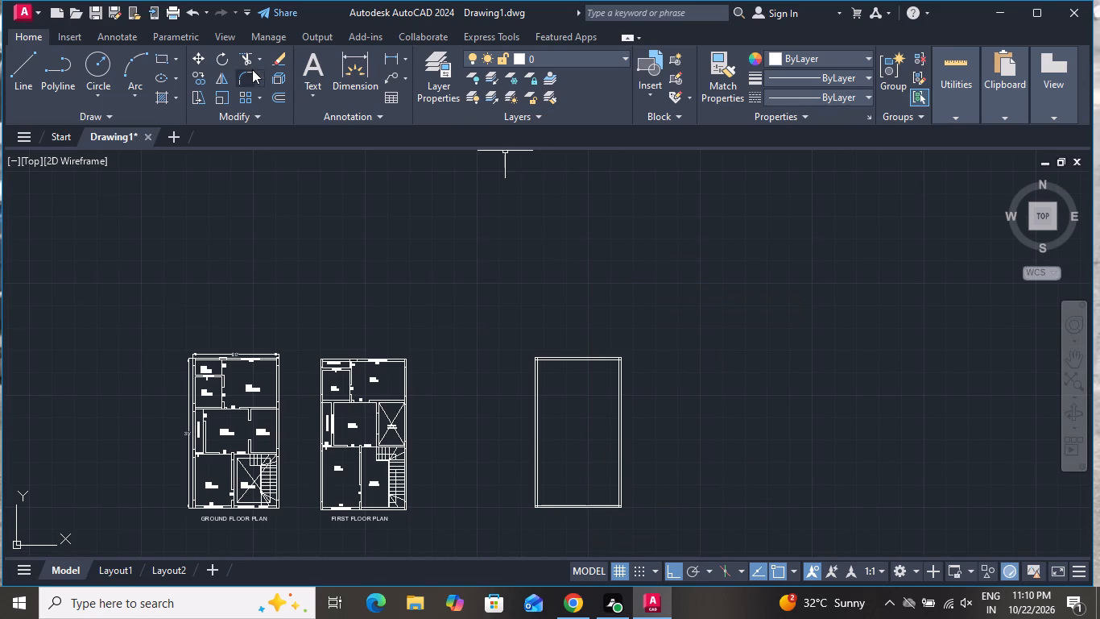
# Trim the overlapping inner wall line ends at the new outline's two upper corners.
pyautogui.click(245, 59)
pyautogui.scroll(3, 505, 364)
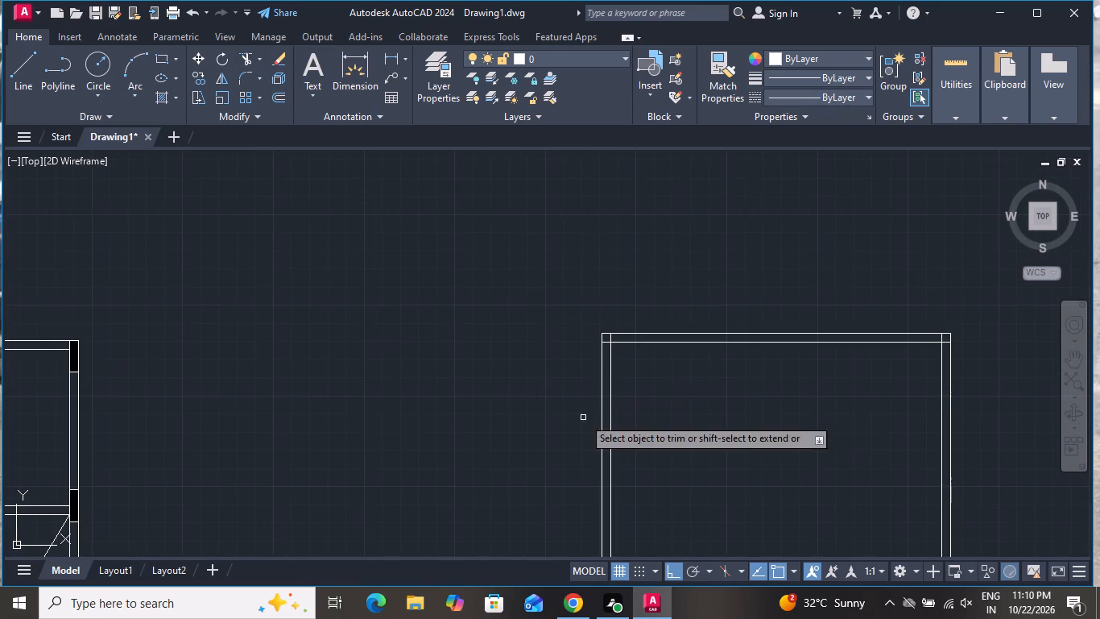
pyautogui.scroll(2, 612, 353)
pyautogui.click(607, 314)
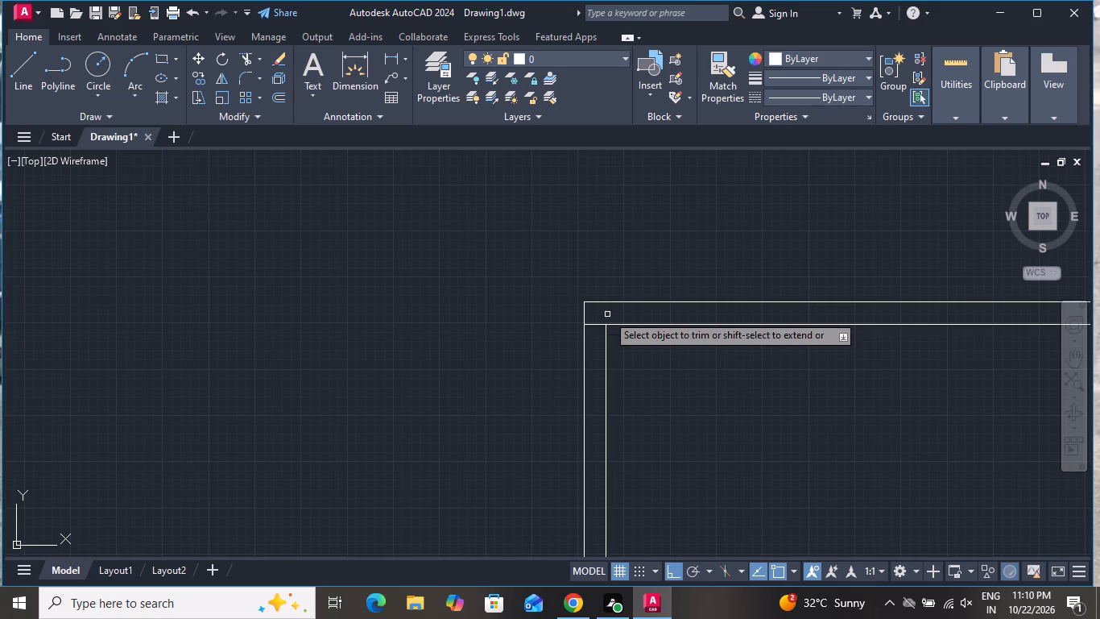
pyautogui.click(593, 320)
pyautogui.click(595, 339)
pyautogui.scroll(-2, 458, 315)
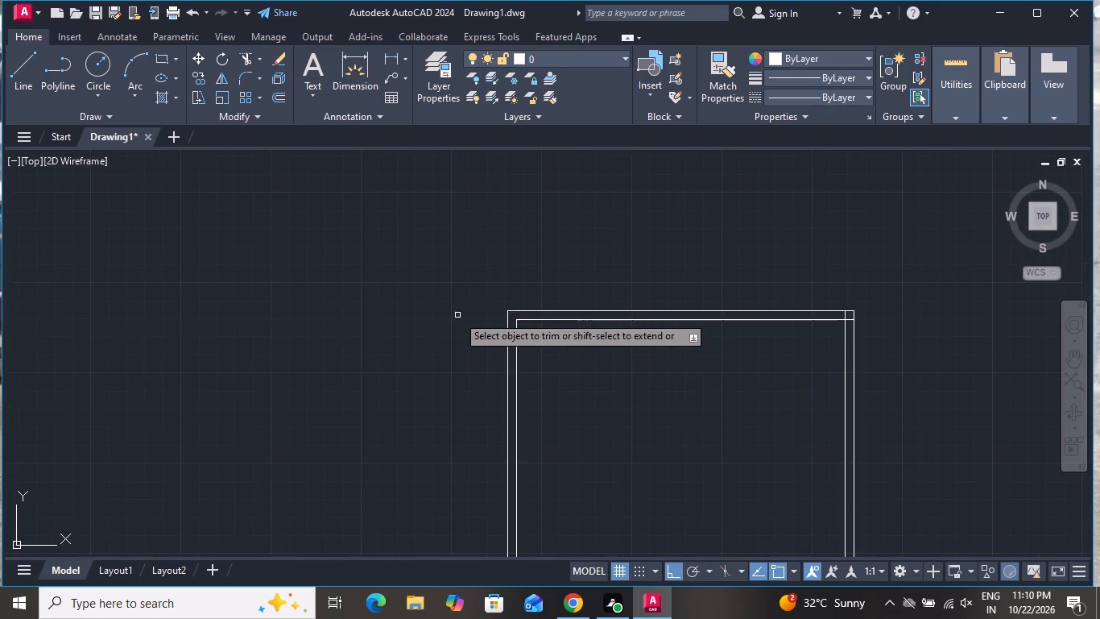
pyautogui.scroll(-2, 457, 314)
pyautogui.scroll(6, 613, 320)
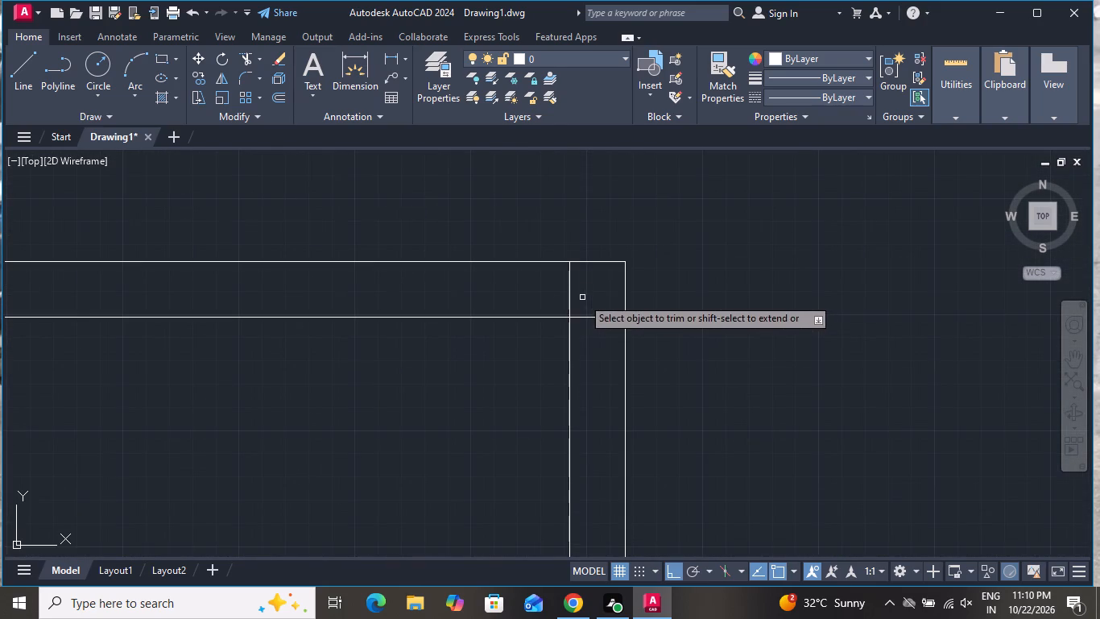
pyautogui.click(582, 297)
pyautogui.click(546, 294)
pyautogui.click(595, 294)
pyautogui.click(591, 335)
# Trim the overlapping inner wall line ends at the new outline's two lower corners.
pyautogui.scroll(-7, 611, 266)
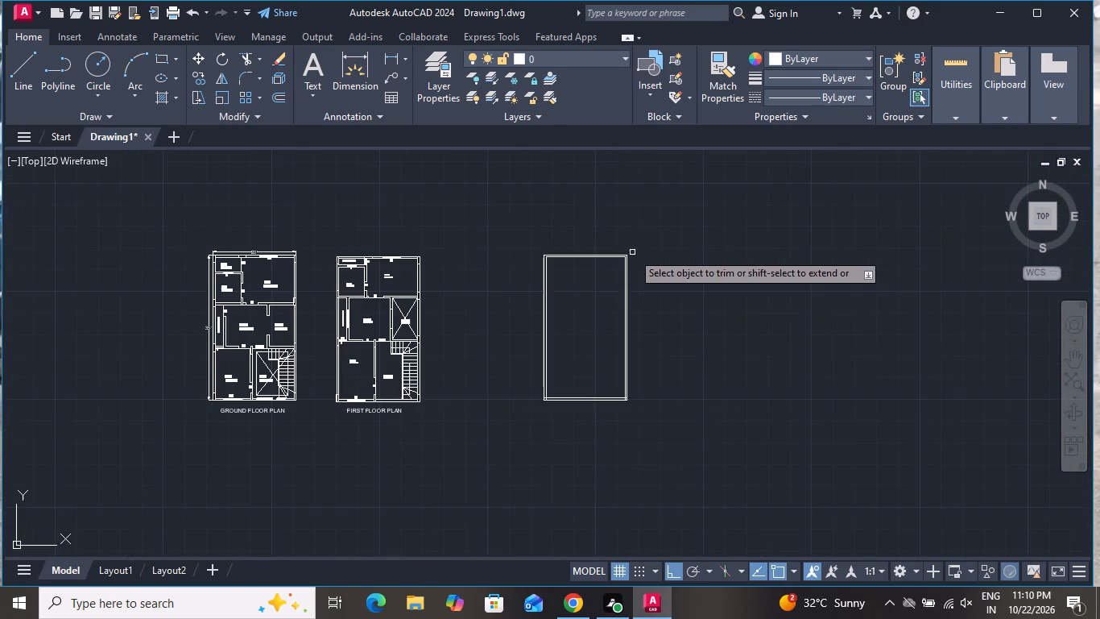
pyautogui.scroll(4, 617, 415)
pyautogui.scroll(4, 664, 303)
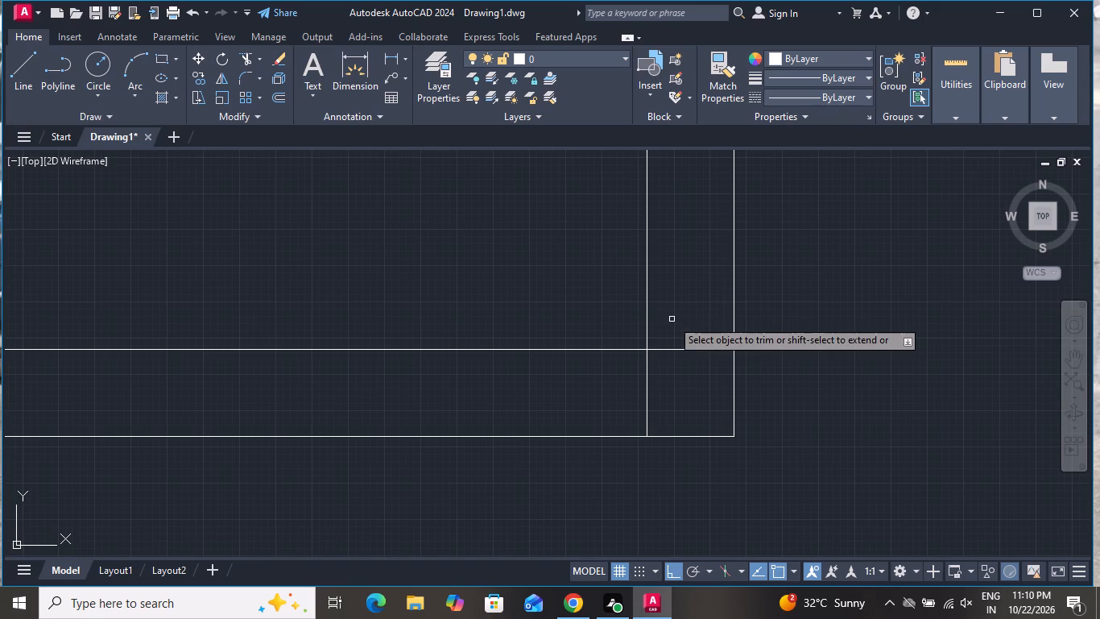
pyautogui.click(672, 319)
pyautogui.doubleClick(680, 353)
pyautogui.click(601, 376)
pyautogui.scroll(-6, 697, 373)
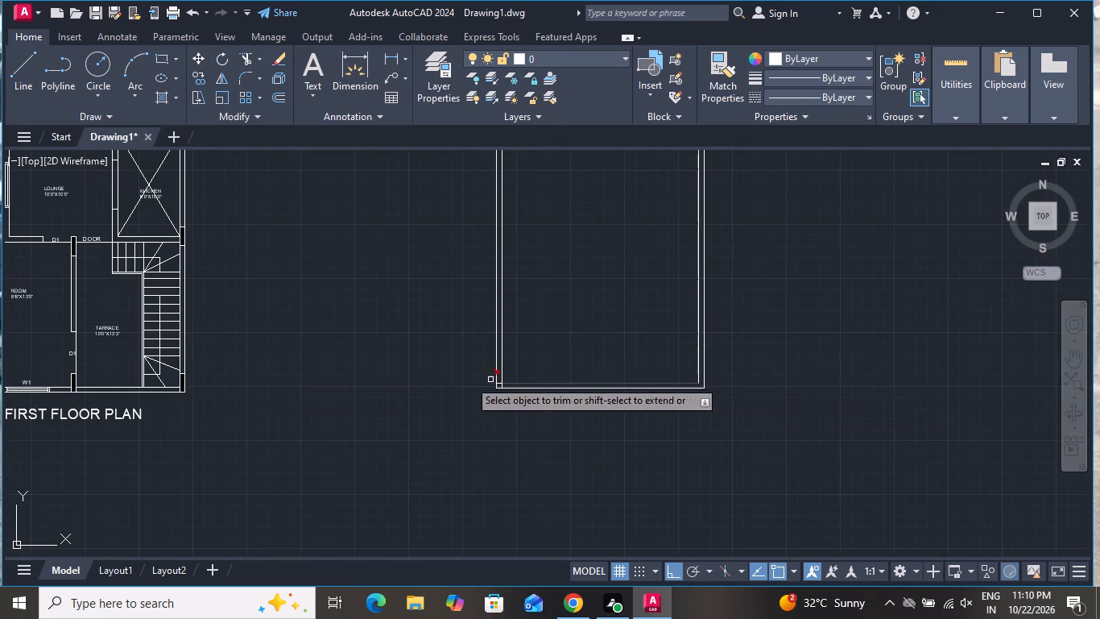
pyautogui.scroll(5, 480, 381)
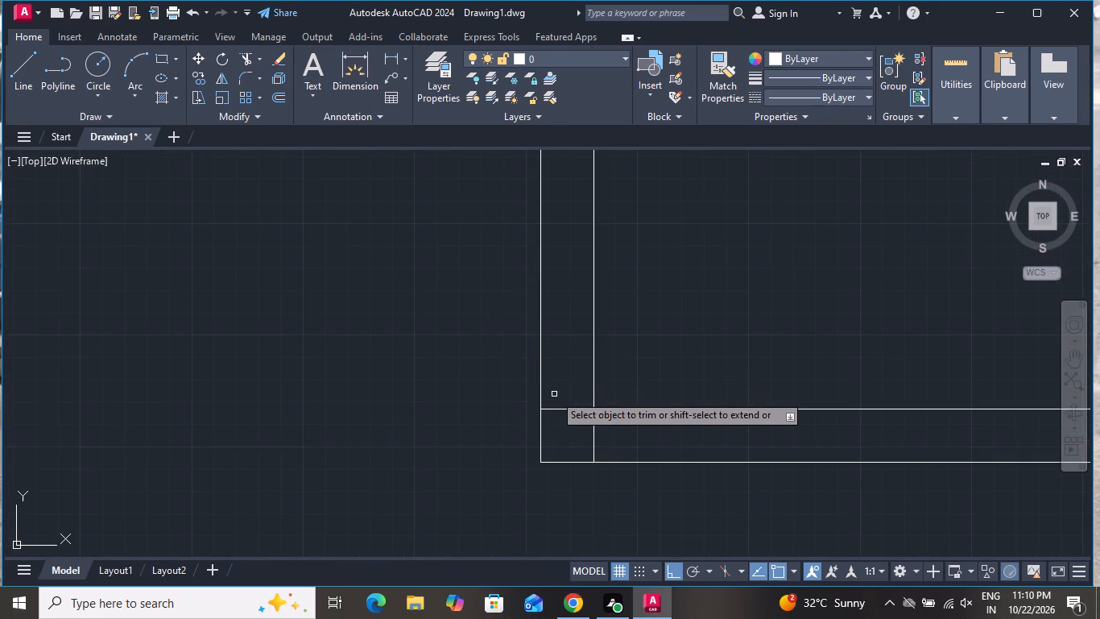
pyautogui.scroll(2, 554, 395)
pyautogui.click(562, 393)
pyautogui.click(564, 439)
pyautogui.click(576, 446)
pyautogui.click(780, 446)
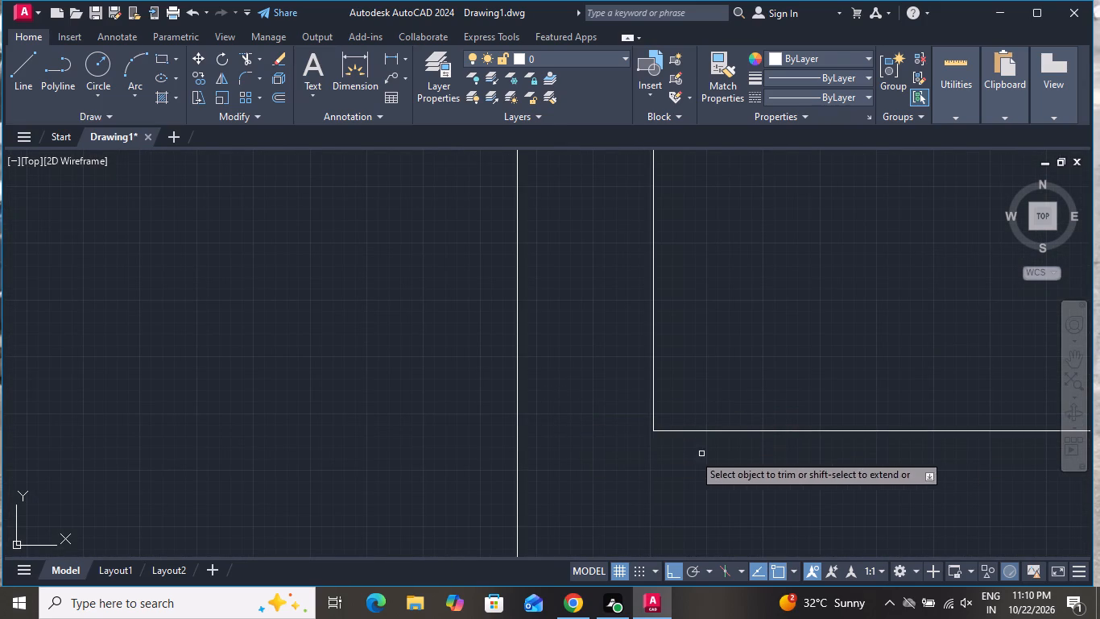
pyautogui.rightClick(713, 347)
pyautogui.click(751, 368)
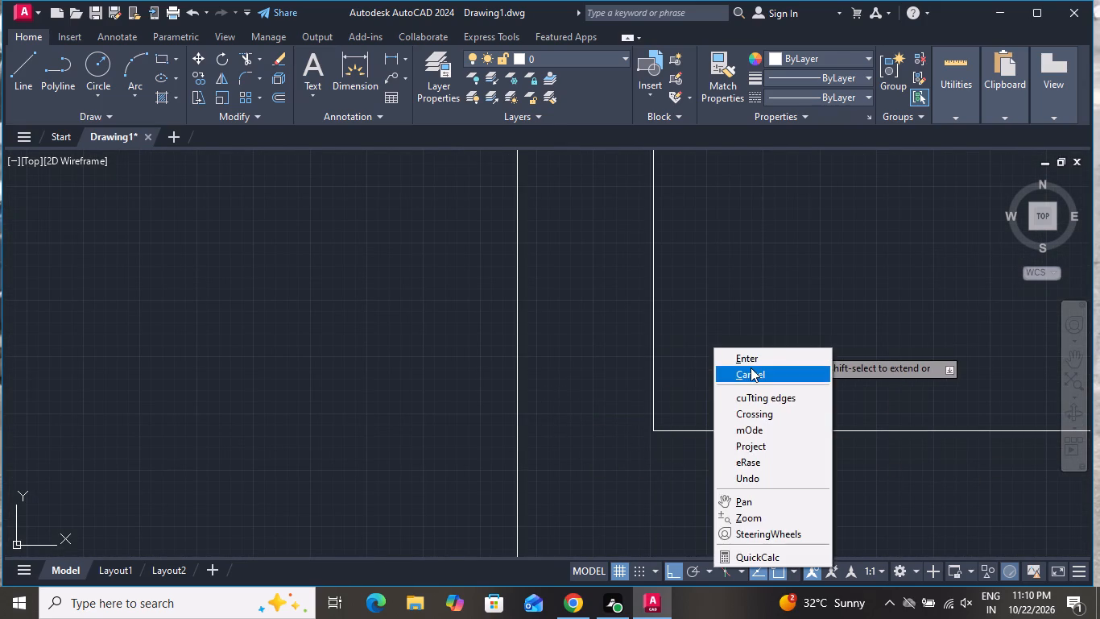
# Offset the new outline's left inner wall line 6'3" inward with the Through option.
pyautogui.scroll(-9, 690, 433)
pyautogui.scroll(1, 855, 305)
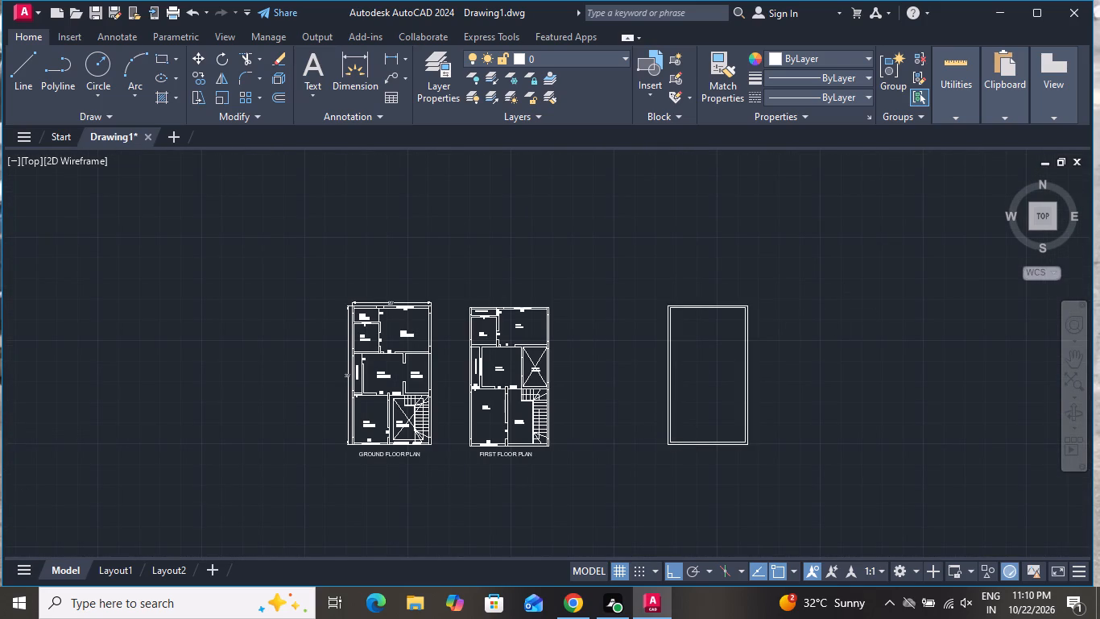
pyautogui.write('O')
pyautogui.press('space')
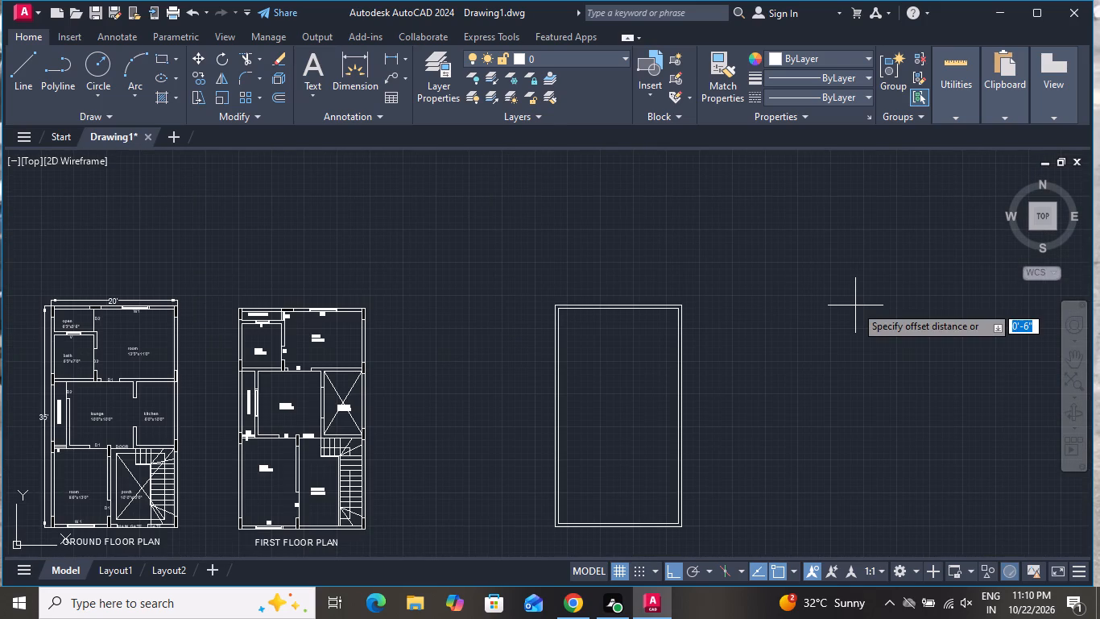
pyautogui.write('T')
pyautogui.press('space')
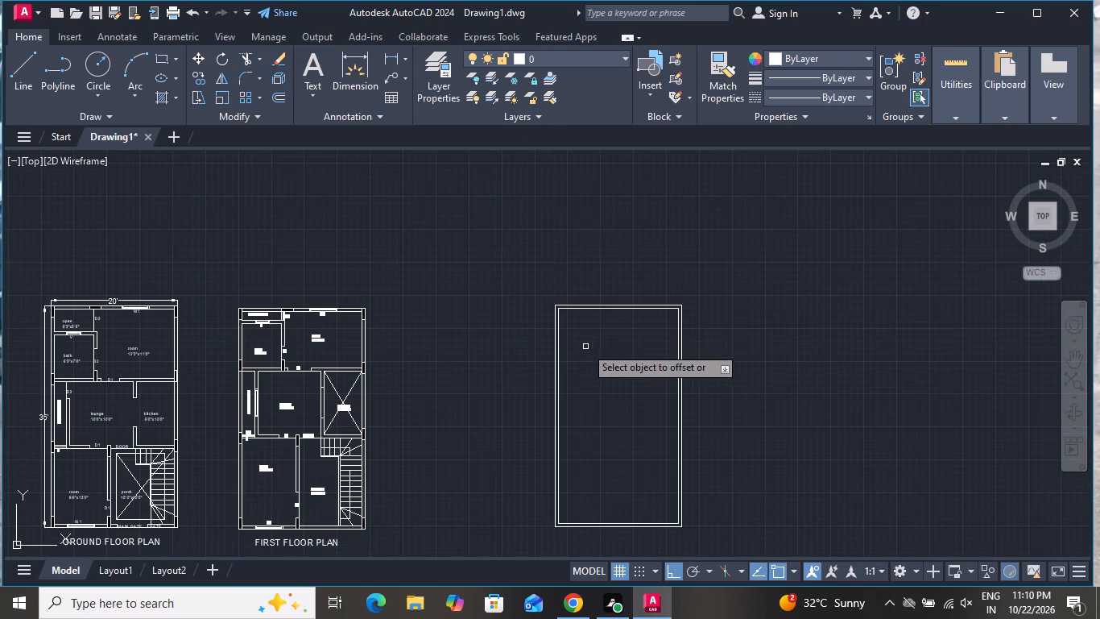
pyautogui.scroll(2, 555, 339)
pyautogui.click(563, 326)
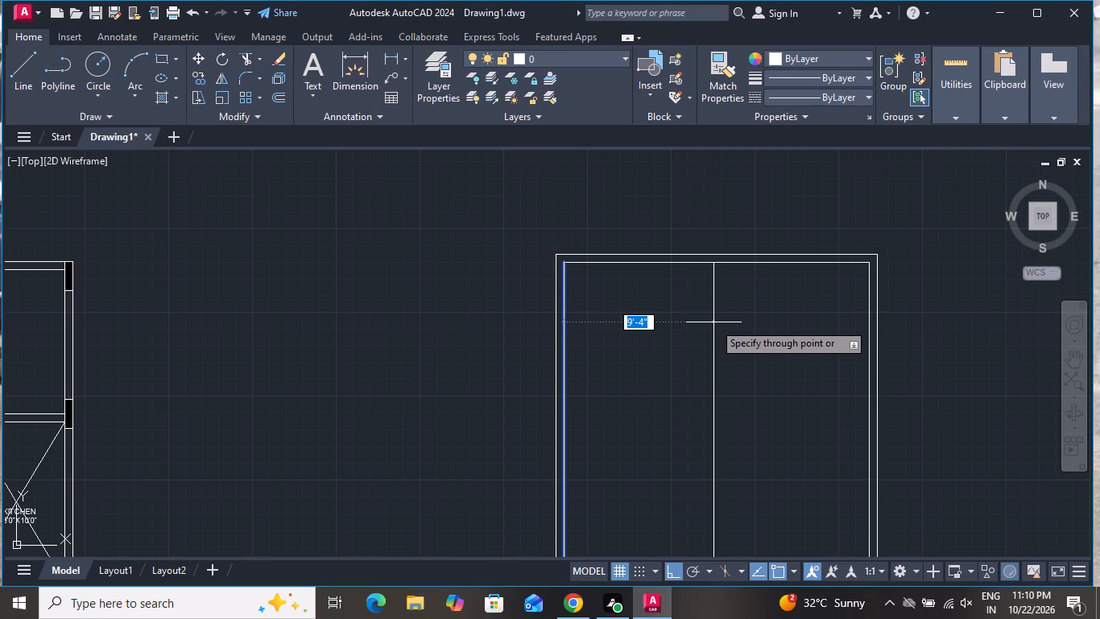
pyautogui.press('6')
pyautogui.press("'")
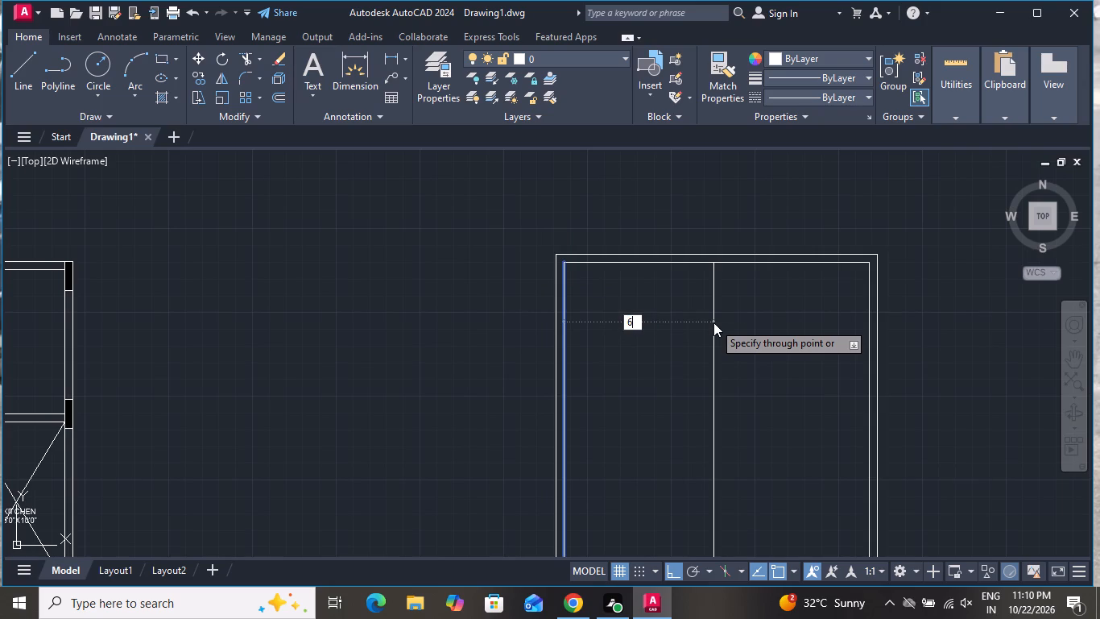
pyautogui.press('3')
pyautogui.hotkey('shift', '"')
pyautogui.press('Return')
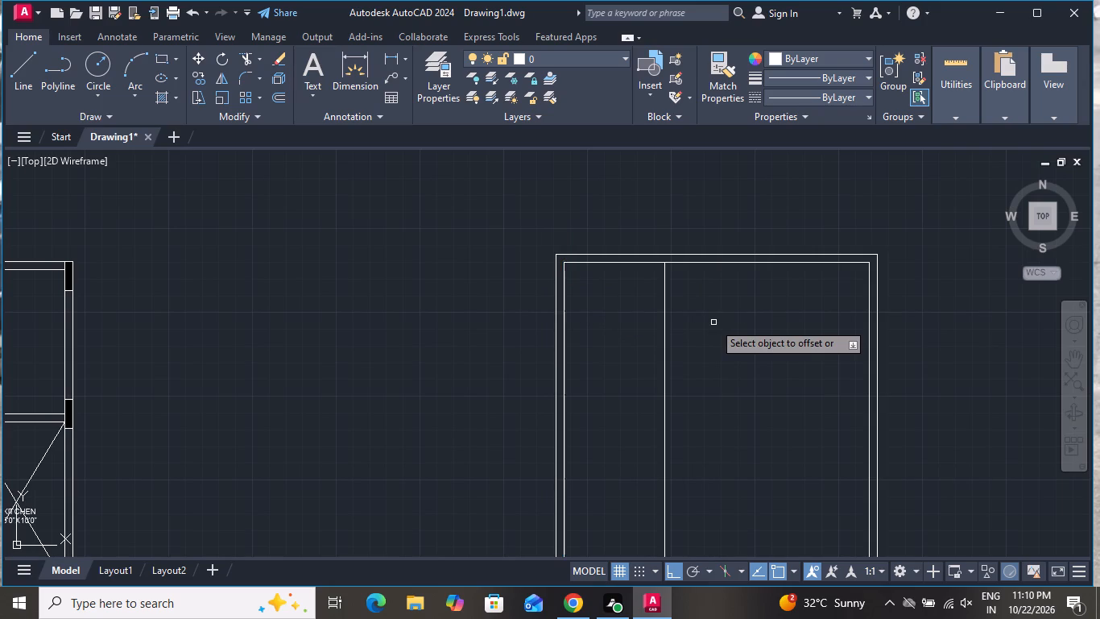
# Offset the new outline's top inner wall line 3'6" downward.
pyautogui.click(625, 264)
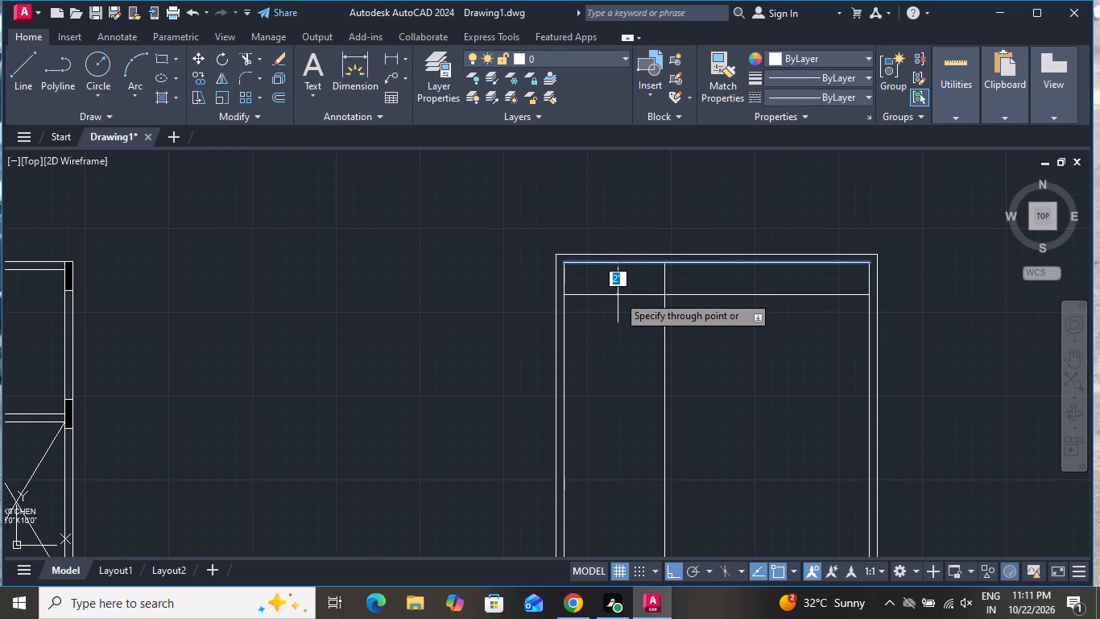
pyautogui.press('3')
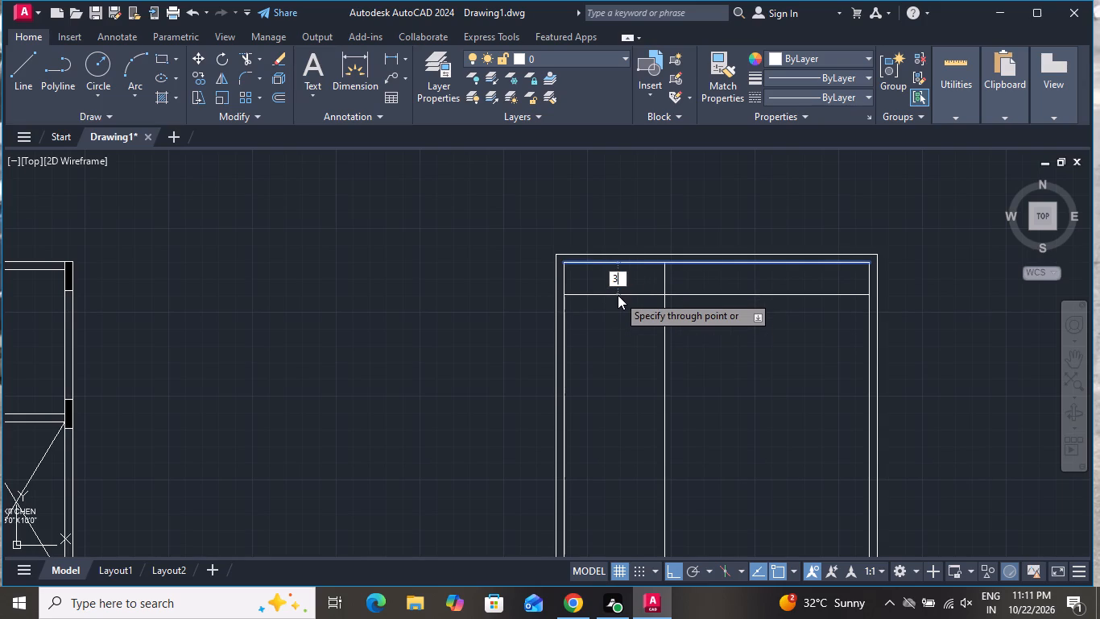
pyautogui.write("'6")
pyautogui.hotkey('shift', '"')
pyautogui.press('Return')
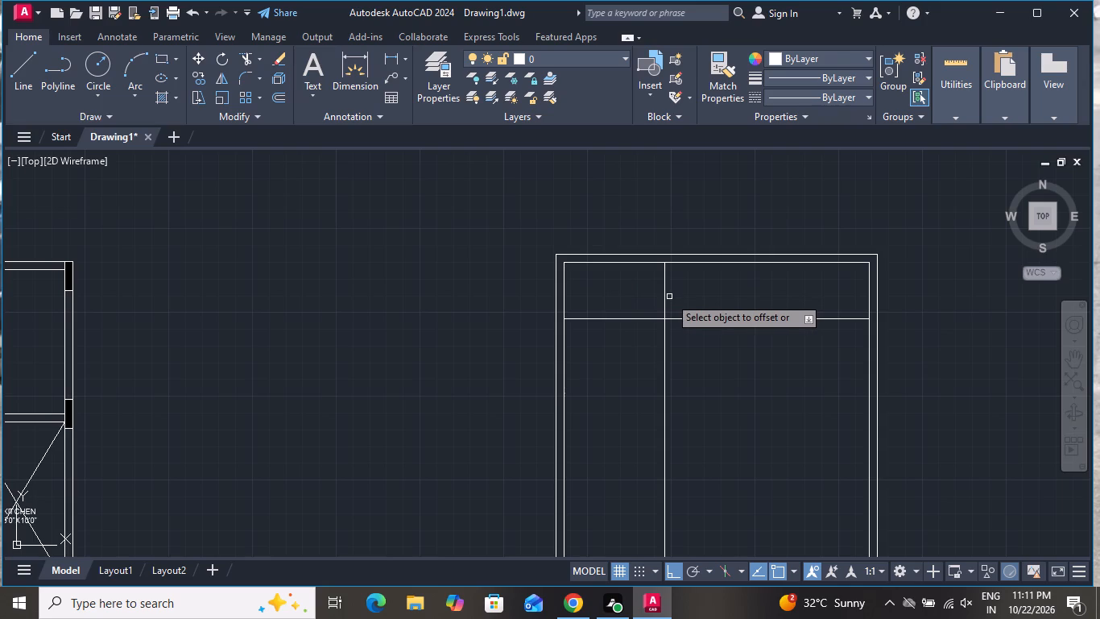
# Offset the new vertical line 6" to the right and the new horizontal line 6" downward to give both partitions wall thickness.
pyautogui.click(664, 301)
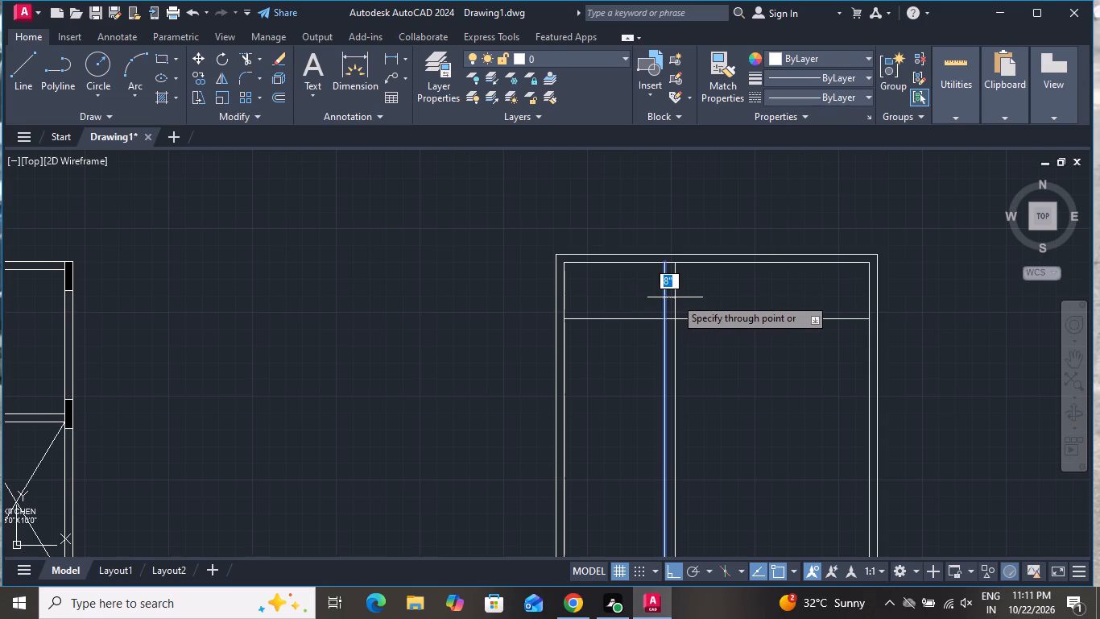
pyautogui.press('6')
pyautogui.hotkey('shift', '"')
pyautogui.press('Return')
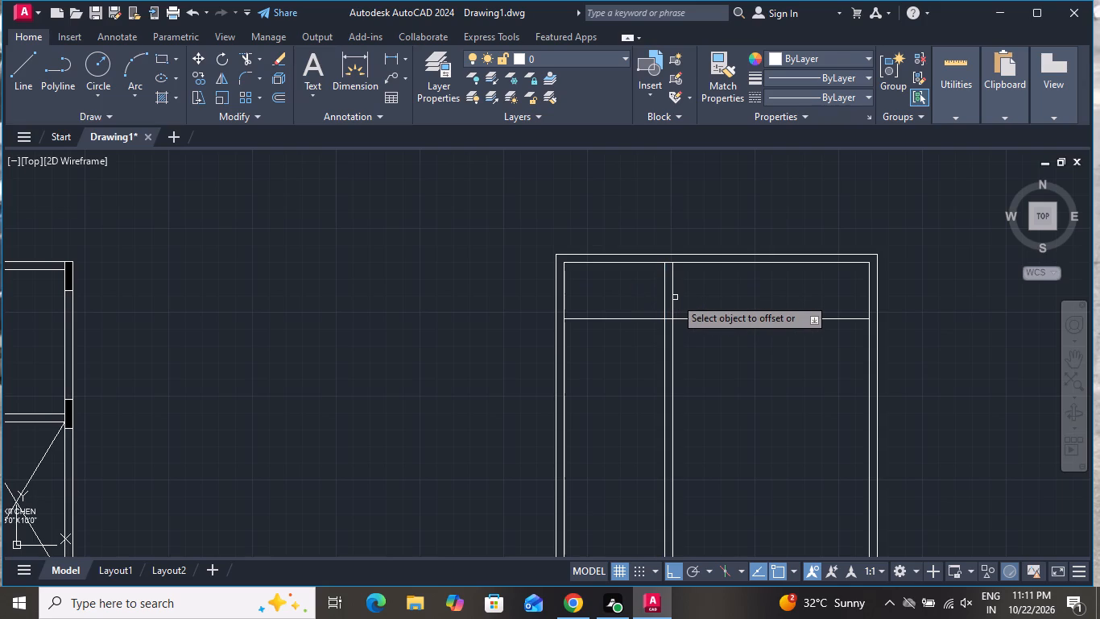
pyautogui.click(620, 319)
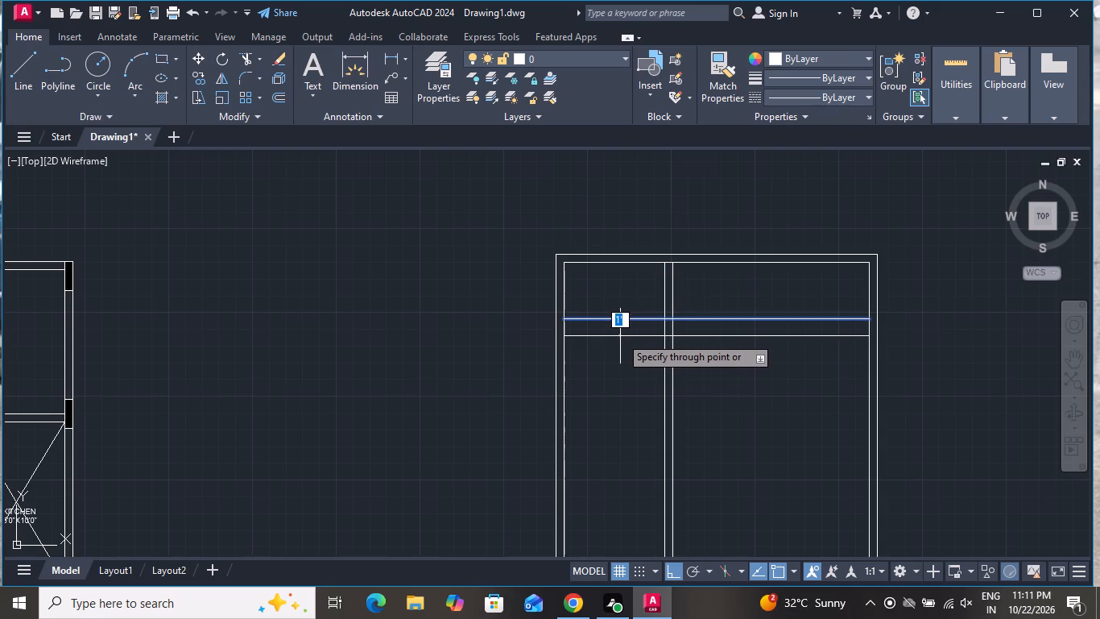
pyautogui.press('6')
pyautogui.hotkey('shift', '"')
pyautogui.press('Return')
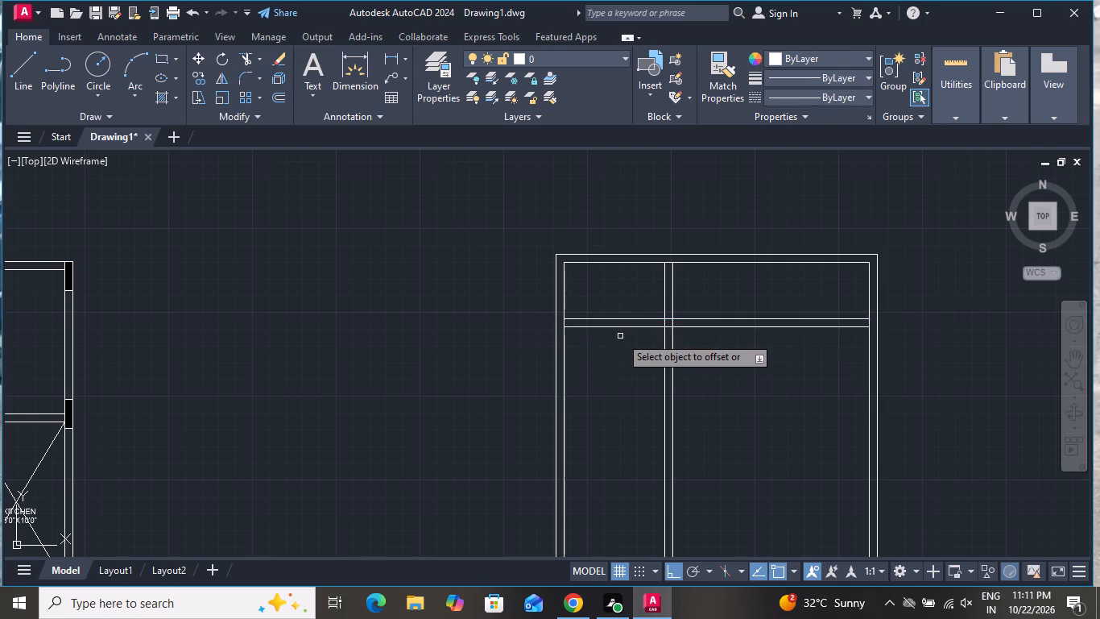
pyautogui.rightClick(620, 336)
pyautogui.click(637, 355)
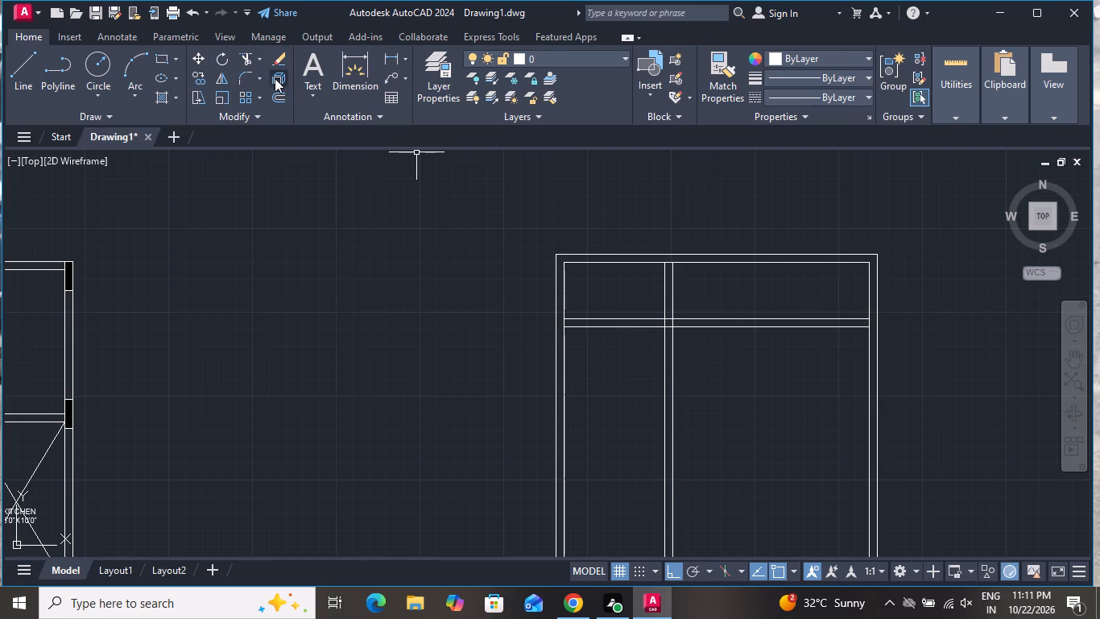
# Trim the partition lines that run past the small upper-left room, to its right and below it.
pyautogui.click(242, 60)
pyautogui.click(757, 296)
pyautogui.click(749, 351)
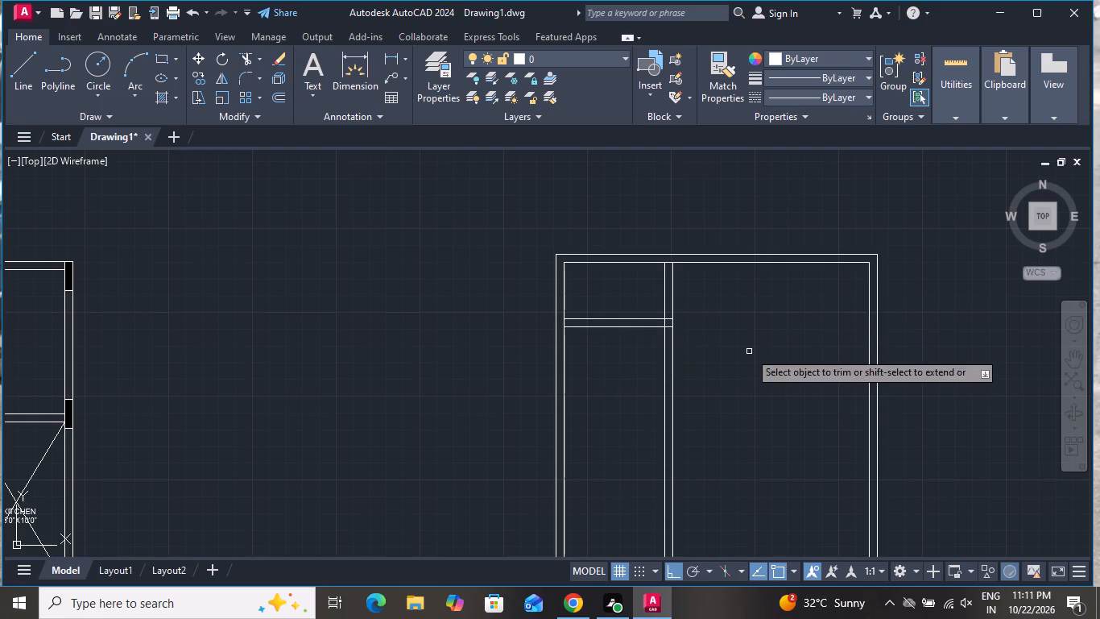
pyautogui.click(704, 359)
pyautogui.click(622, 387)
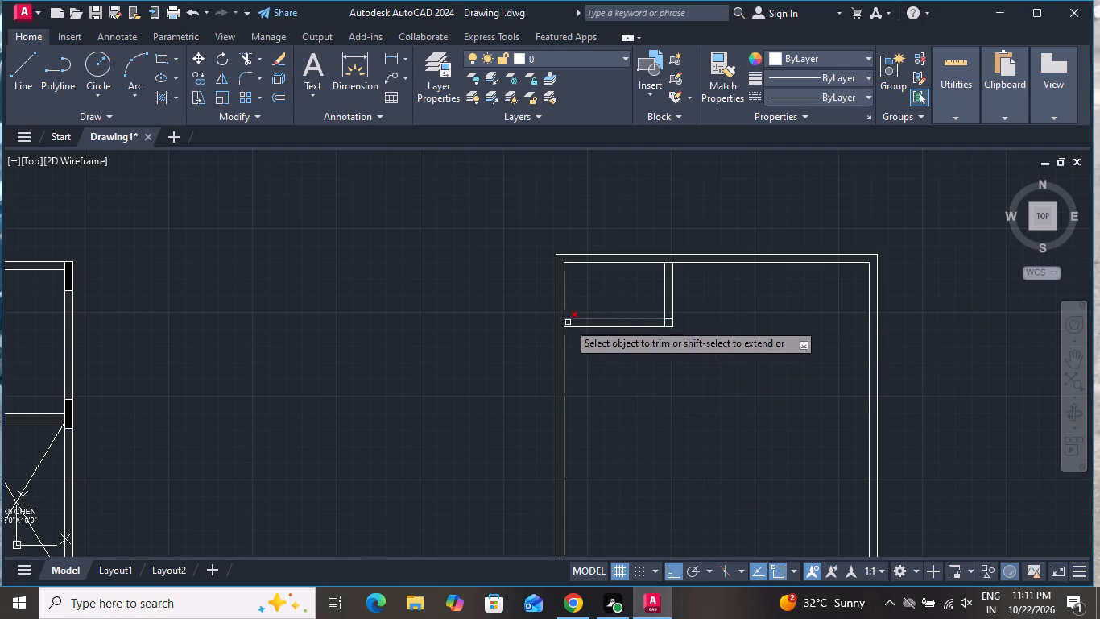
# Trim the leftover segments where the small room's walls meet the left and top outer walls and at their shared corner.
pyautogui.scroll(2, 566, 322)
pyautogui.click(566, 322)
pyautogui.click(556, 330)
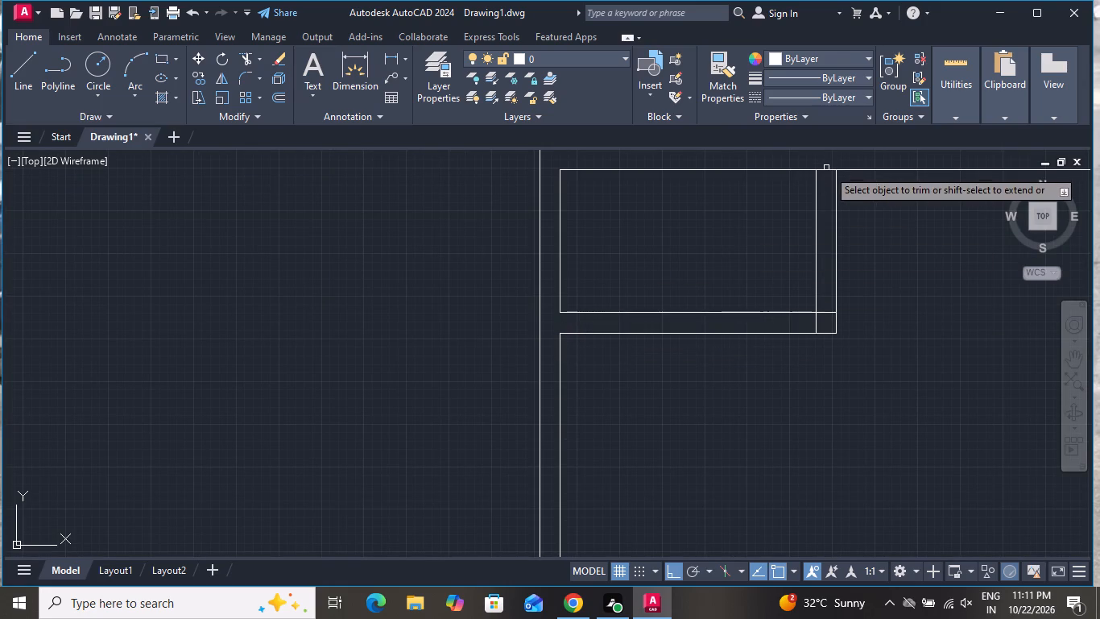
pyautogui.click(829, 169)
pyautogui.click(827, 311)
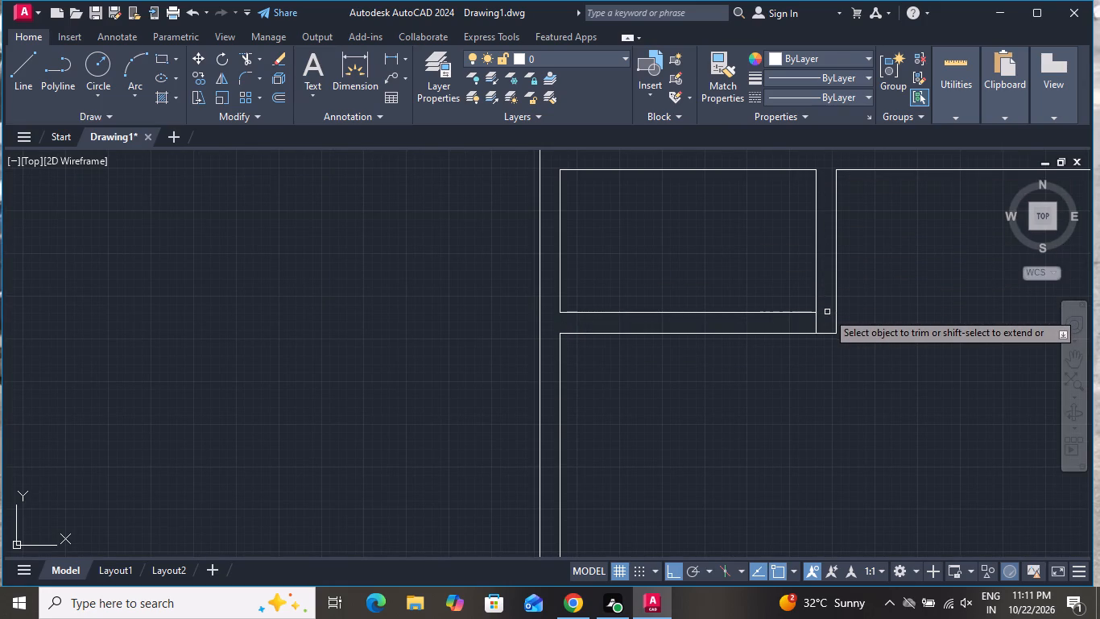
pyautogui.click(816, 324)
pyautogui.rightClick(717, 251)
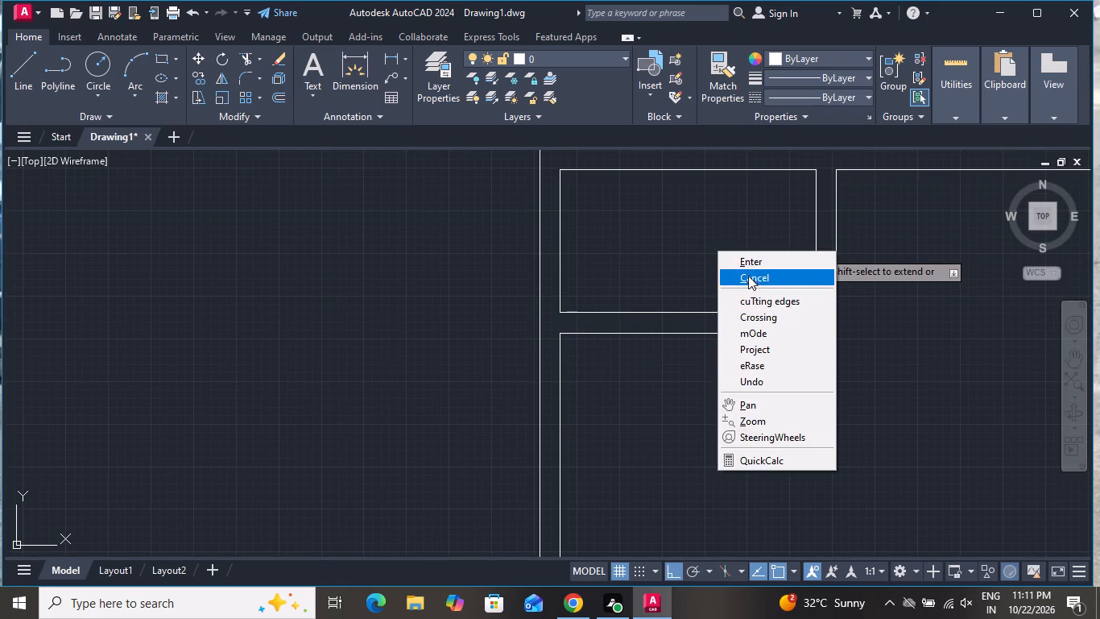
pyautogui.click(751, 276)
# Offset the small room's lower wall line 7' downward, and offset the resulting line 6" downward to form the second horizontal partition.
pyautogui.scroll(-2, 726, 322)
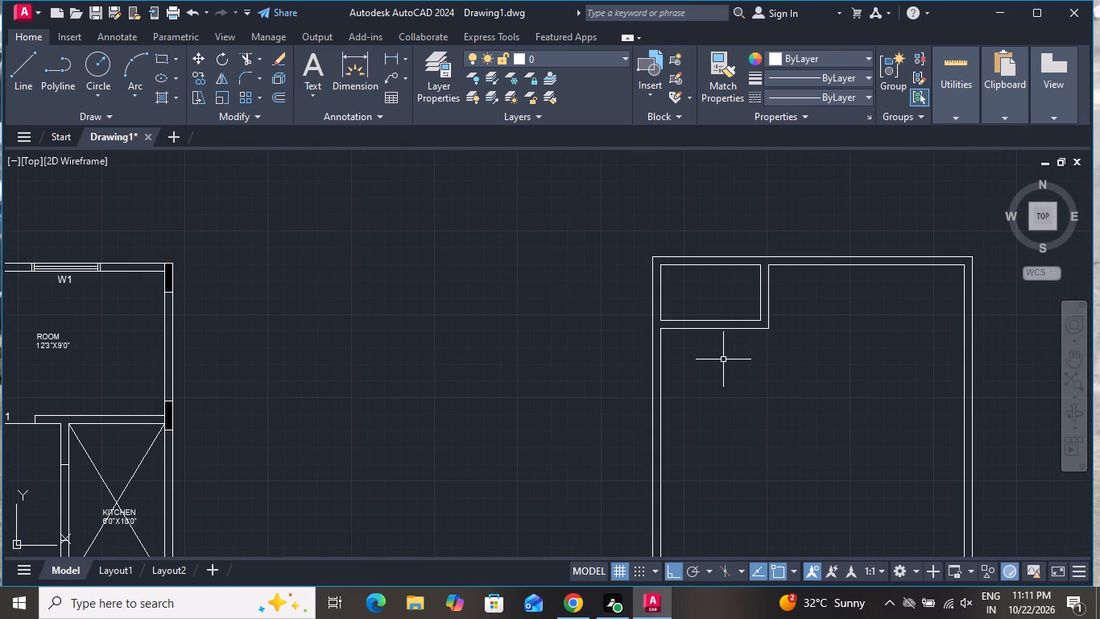
pyautogui.write('O T')
pyautogui.press('space')
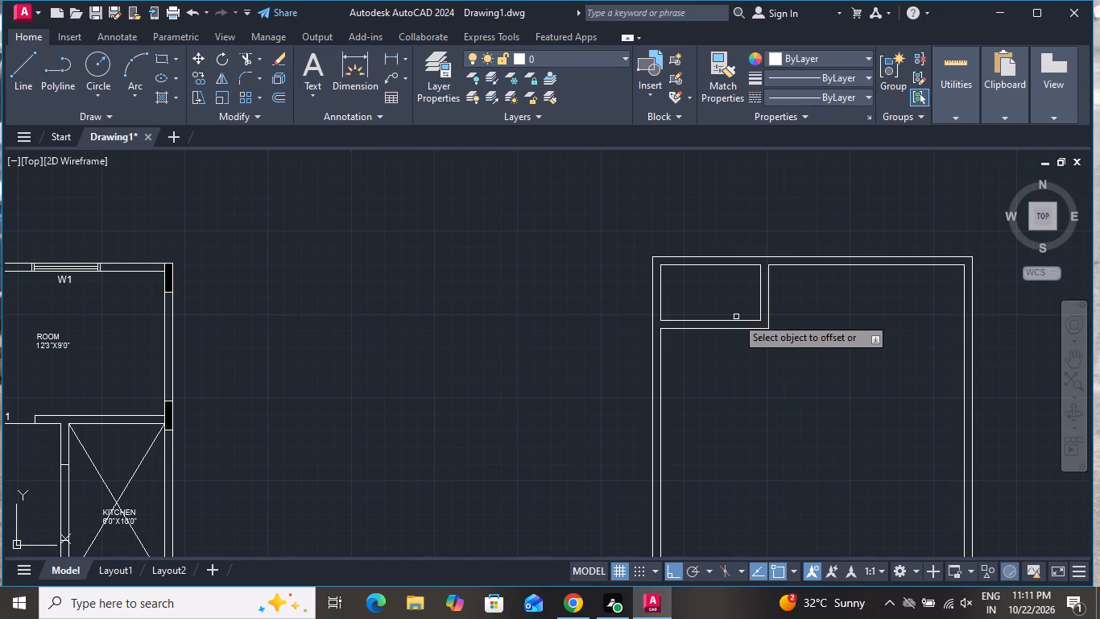
pyautogui.scroll(2, 714, 308)
pyautogui.click(704, 360)
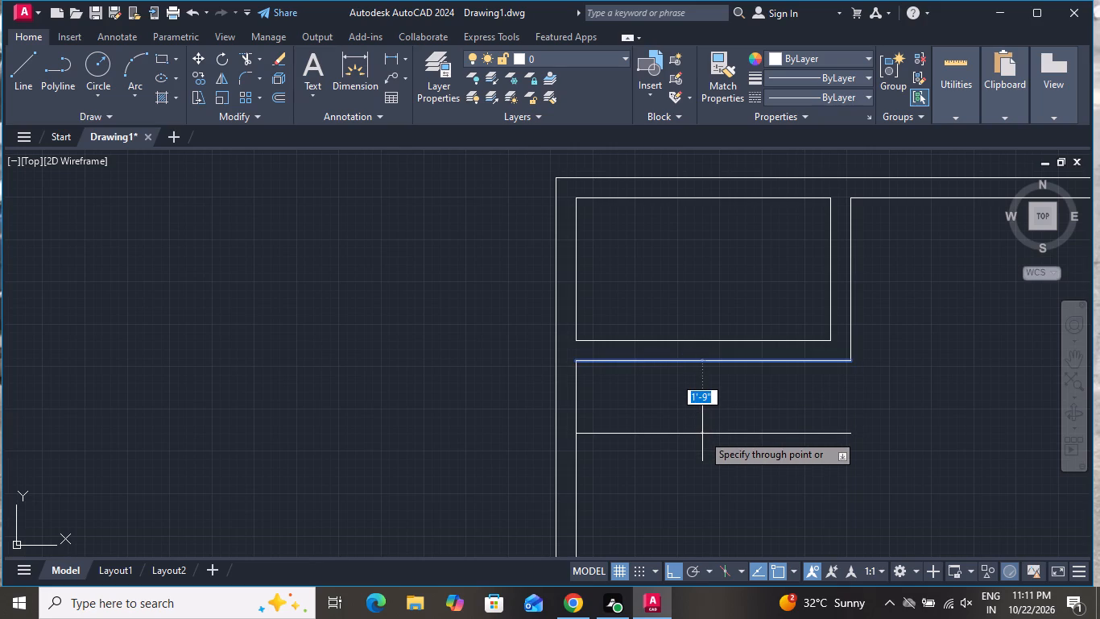
pyautogui.write("7'")
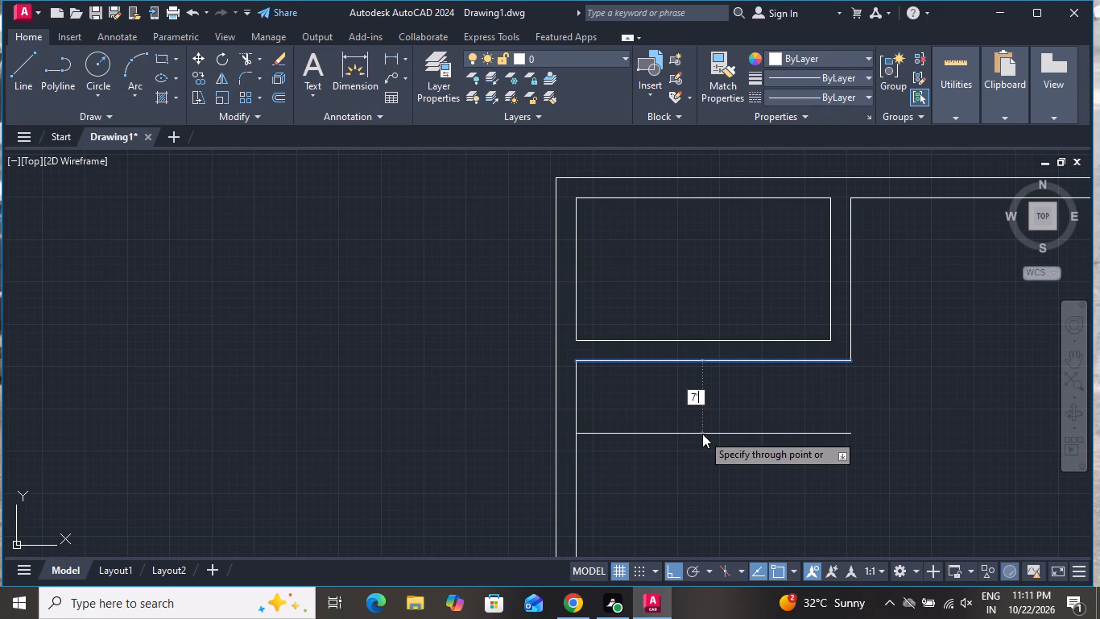
pyautogui.press('Return')
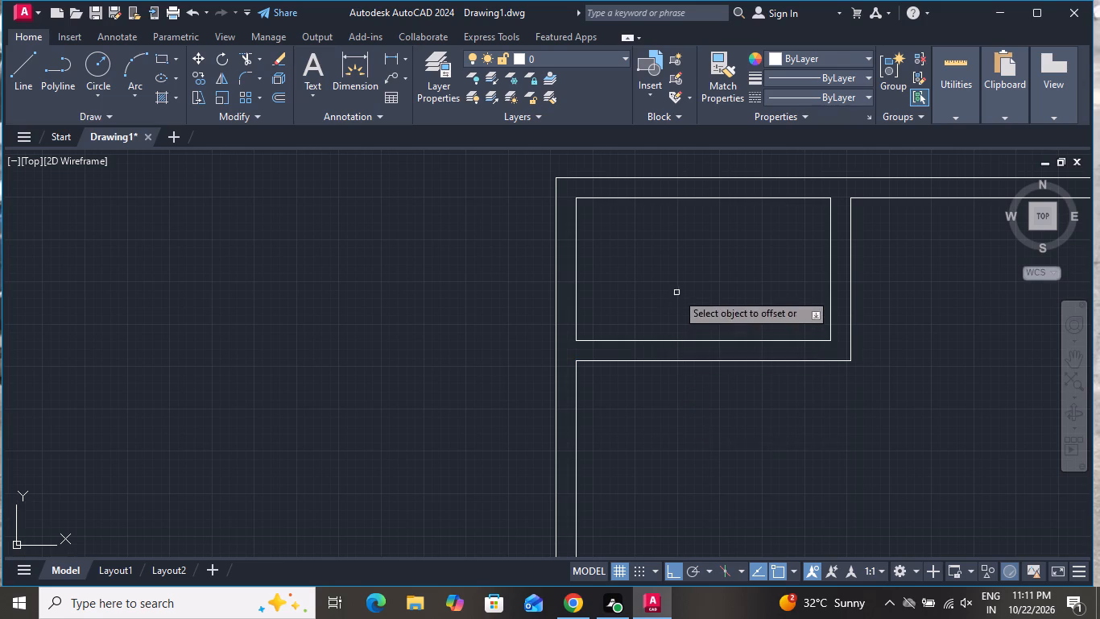
pyautogui.scroll(-2, 676, 284)
pyautogui.click(684, 426)
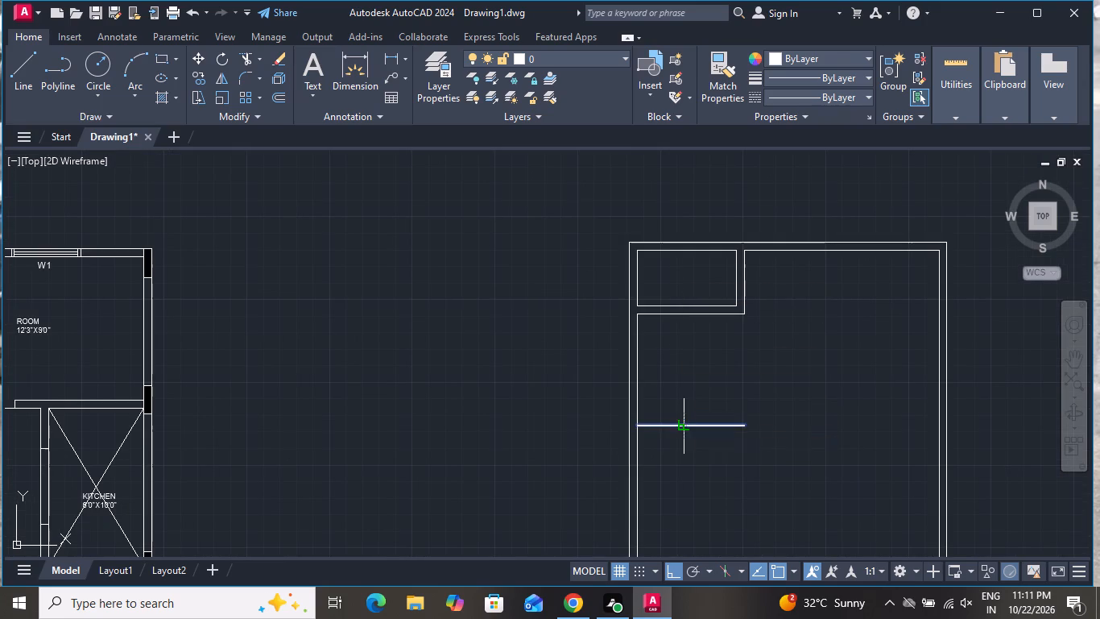
pyautogui.press('6')
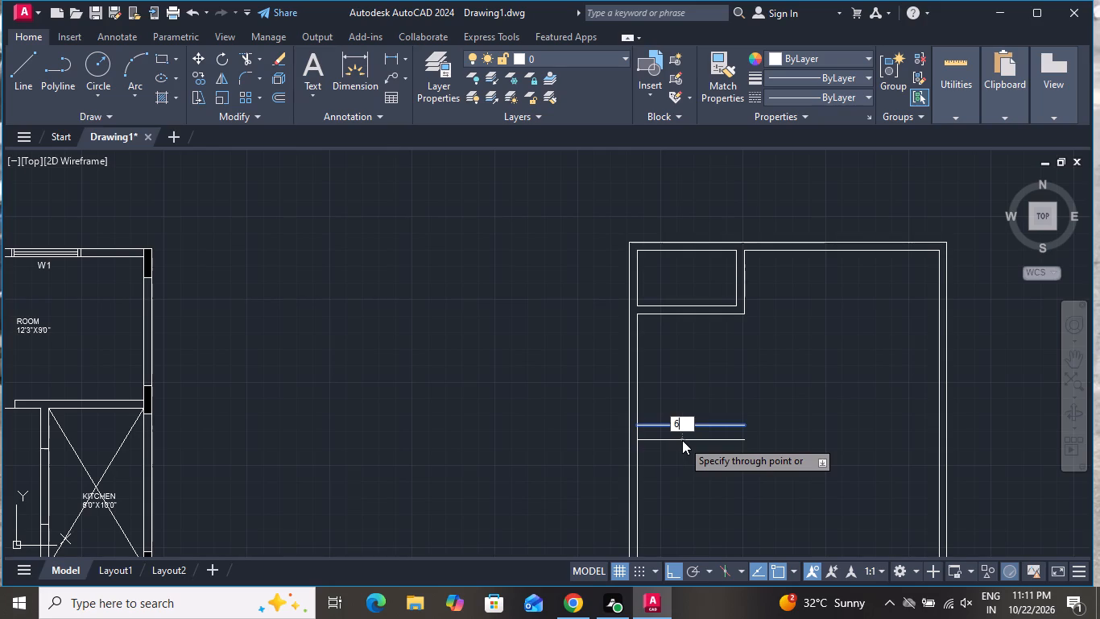
pyautogui.hotkey('shift', '"')
pyautogui.press('Return')
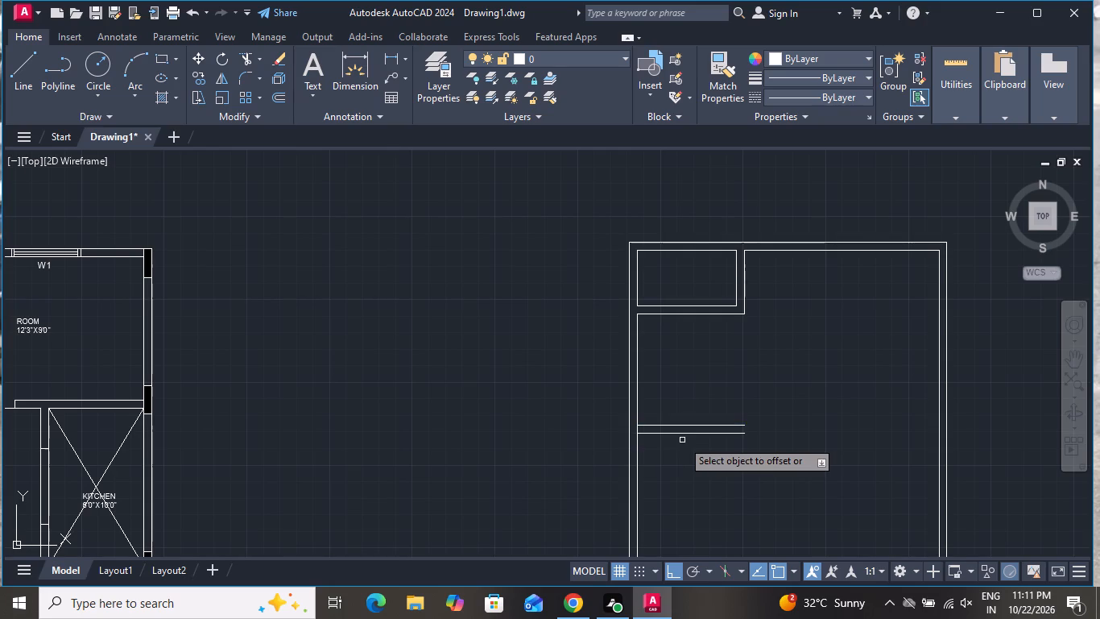
# Offset the left inner wall line below the small room 6'3" inward, and offset the result 6" to the right to form a partition.
pyautogui.click(639, 368)
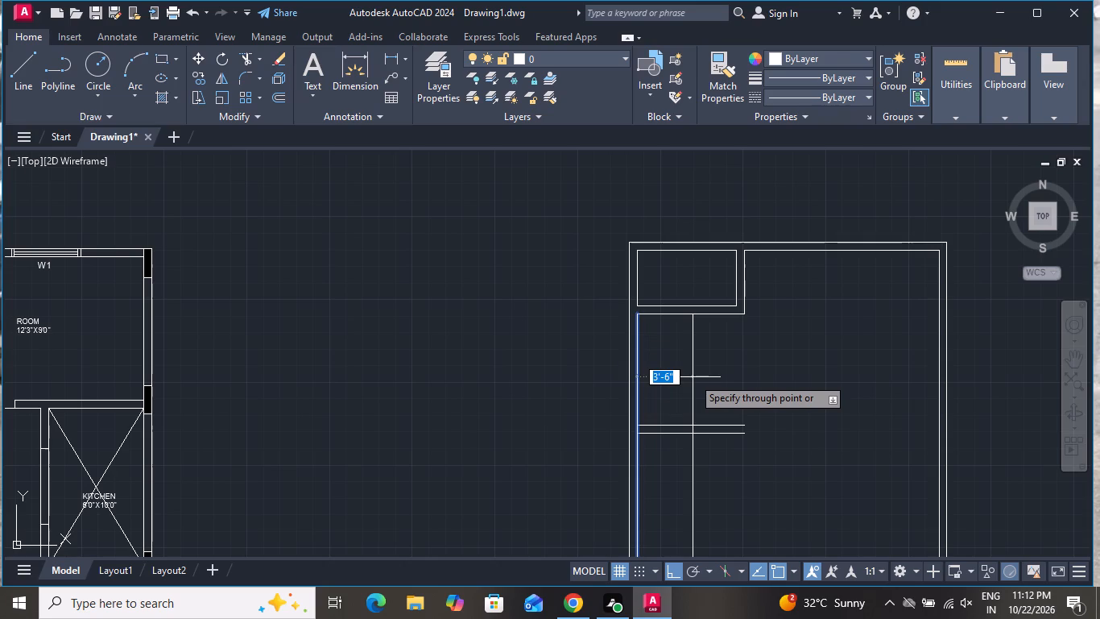
pyautogui.write("6'3")
pyautogui.hotkey('shift', '"')
pyautogui.press('Return')
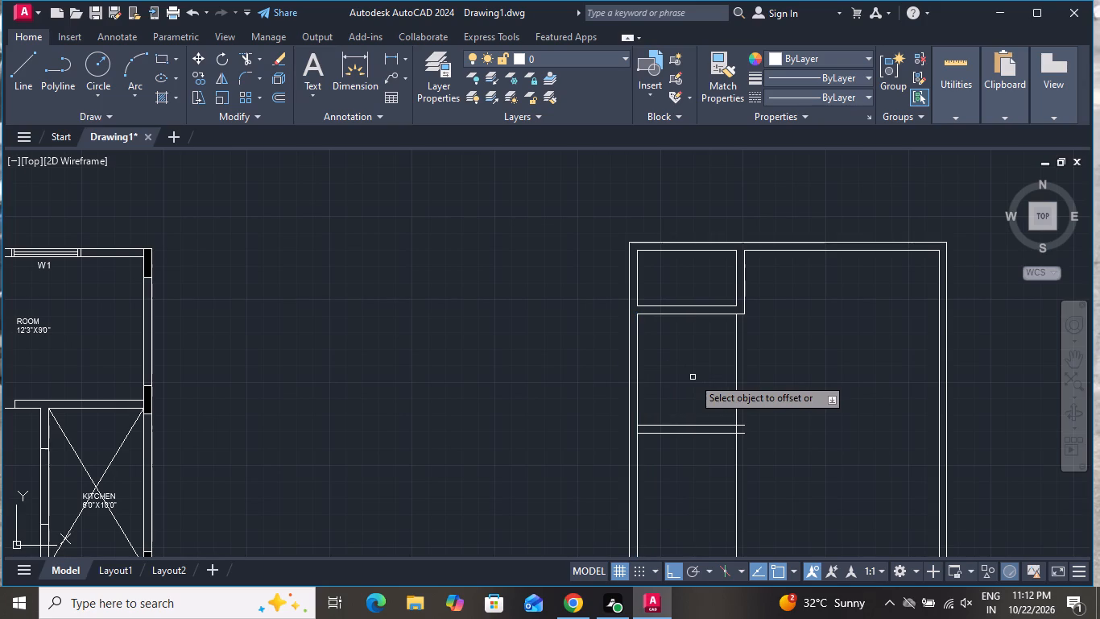
pyautogui.click(736, 355)
pyautogui.press('6')
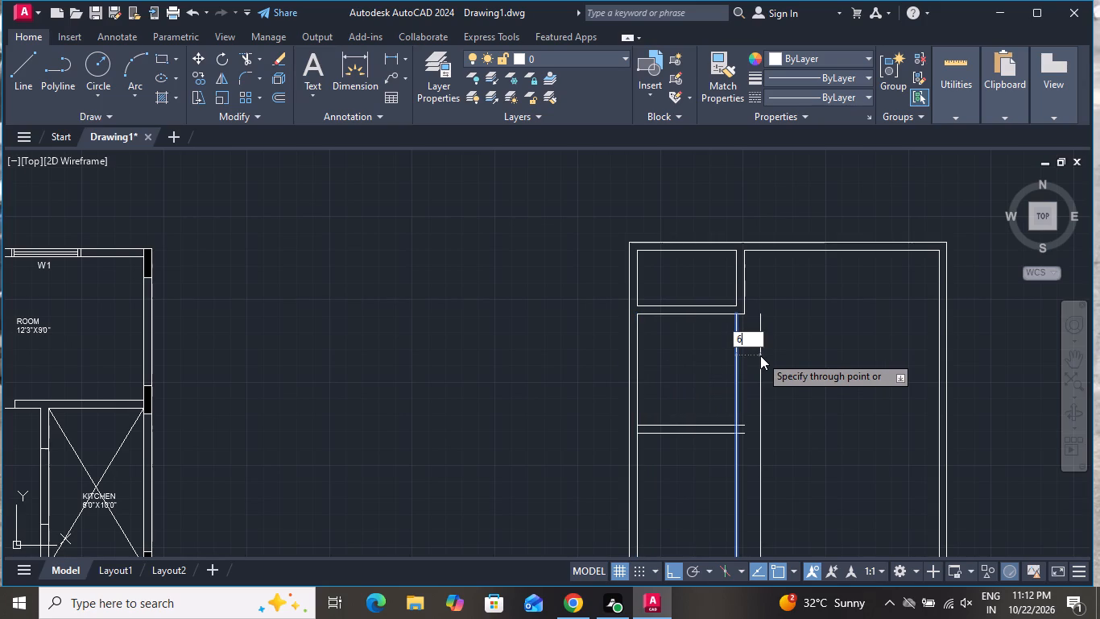
pyautogui.hotkey('shift', '"')
pyautogui.press('Return')
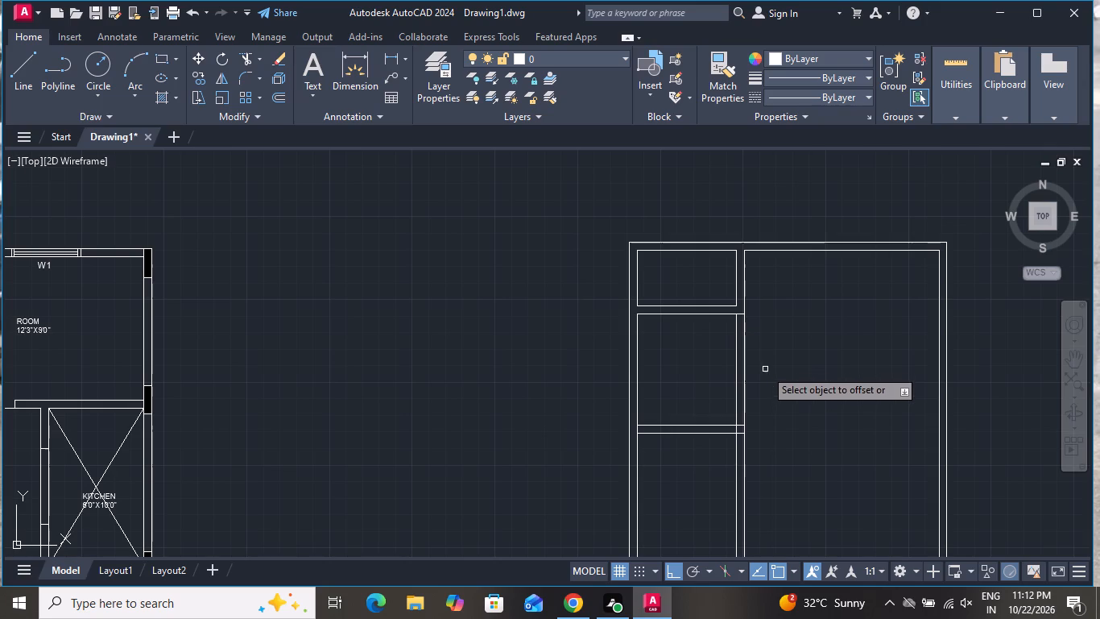
# Offset the large upper-right room's top inner wall line 11' downward, and offset the result 6" downward to form its lower partition.
pyautogui.click(830, 251)
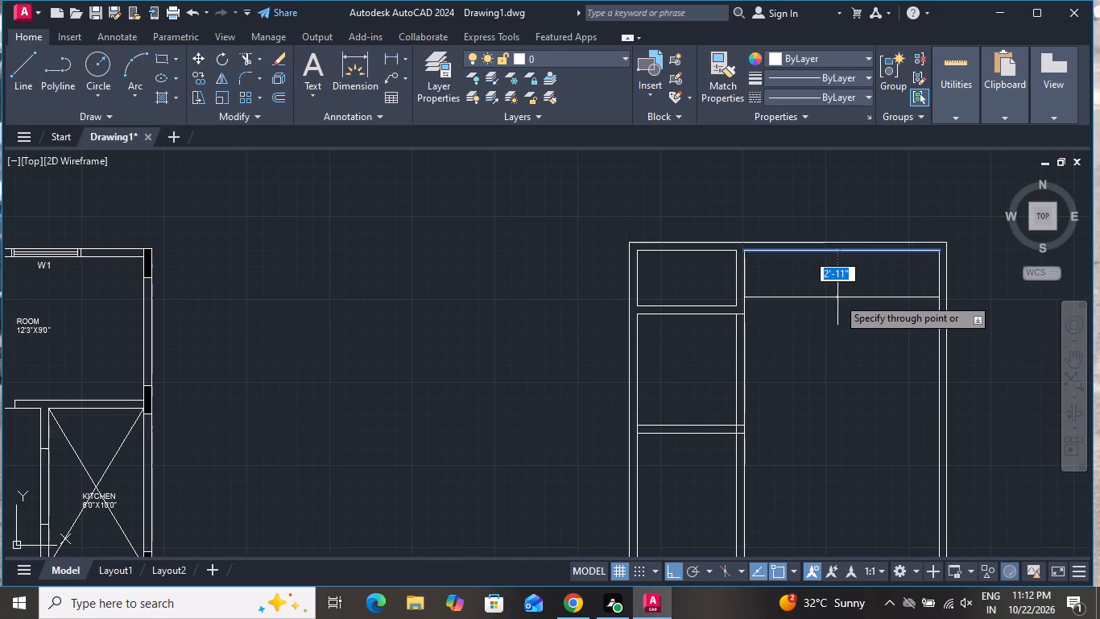
pyautogui.write('11')
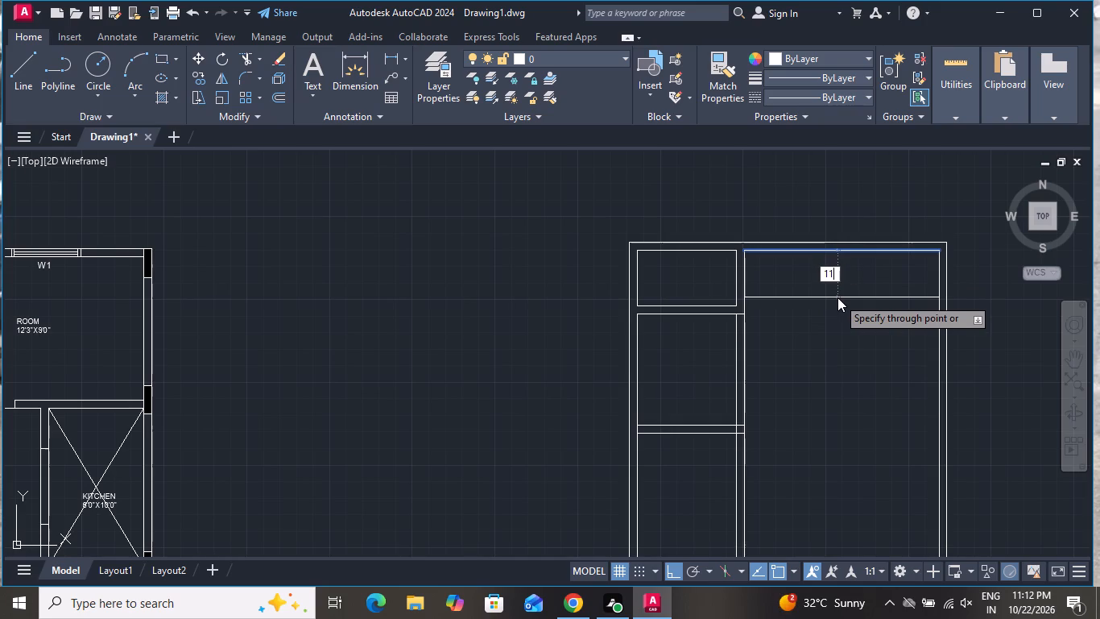
pyautogui.press("'")
pyautogui.press('Return')
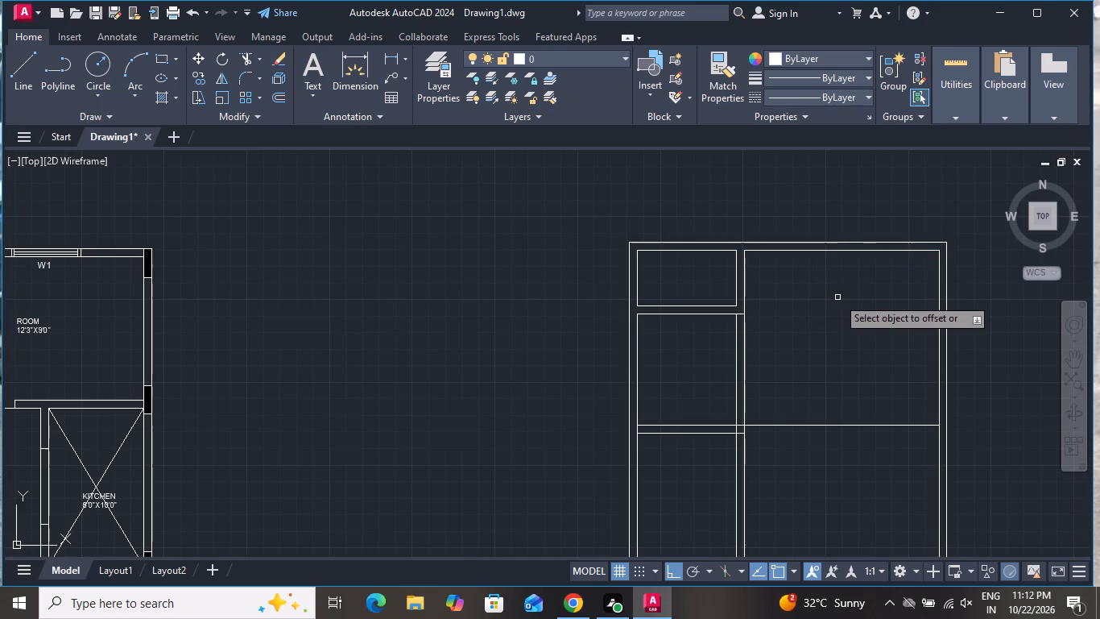
pyautogui.click(833, 424)
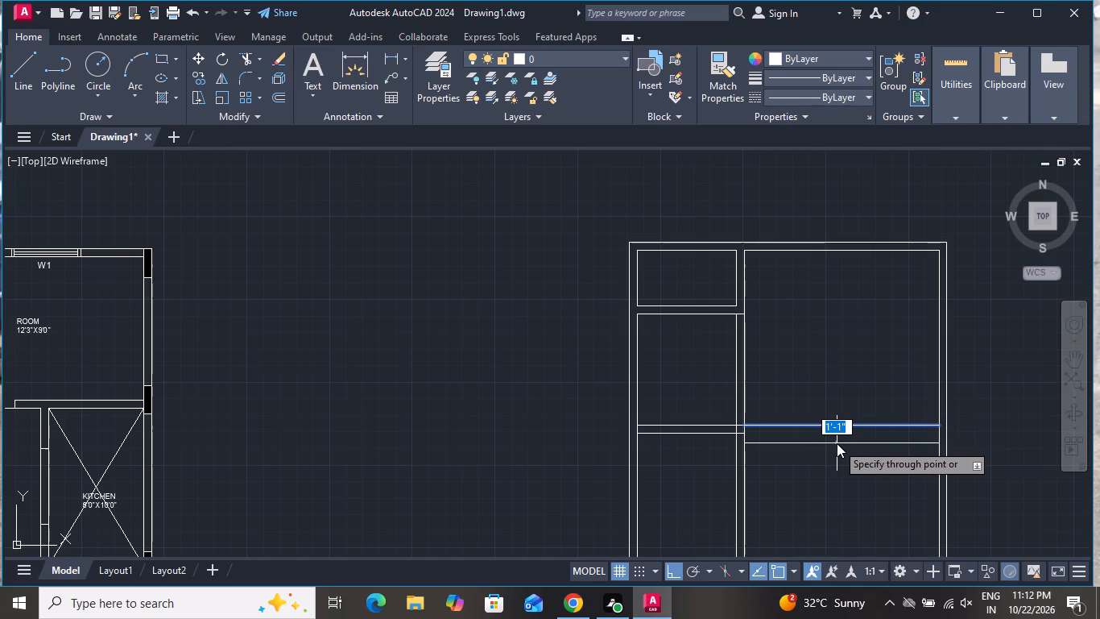
pyautogui.press('6')
pyautogui.hotkey('shift', '"')
pyautogui.press('Return')
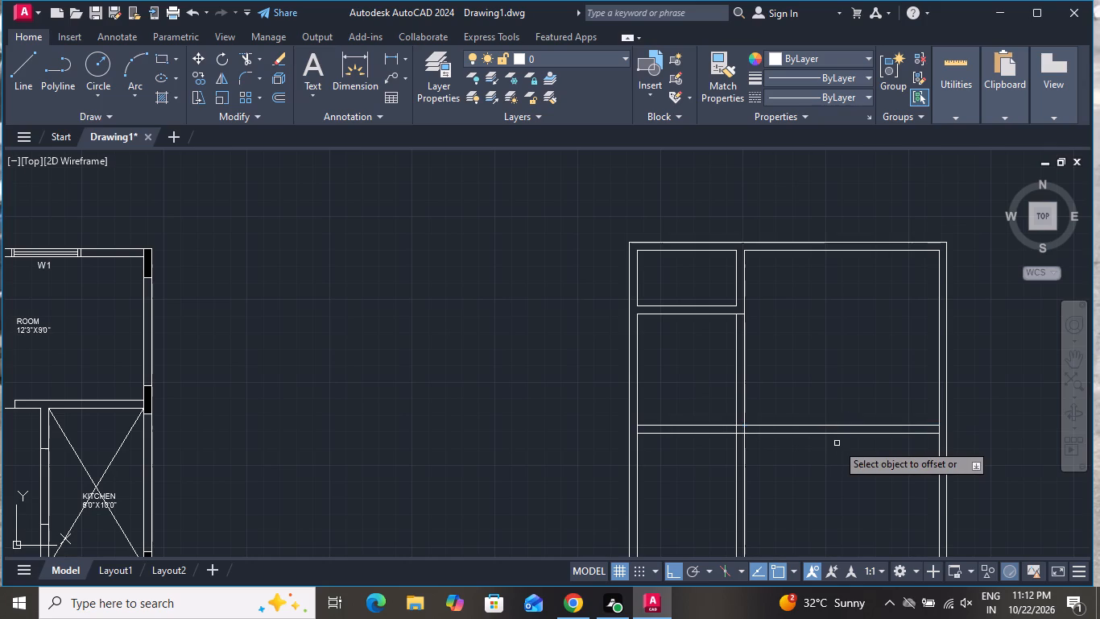
pyautogui.rightClick(777, 343)
pyautogui.click(811, 364)
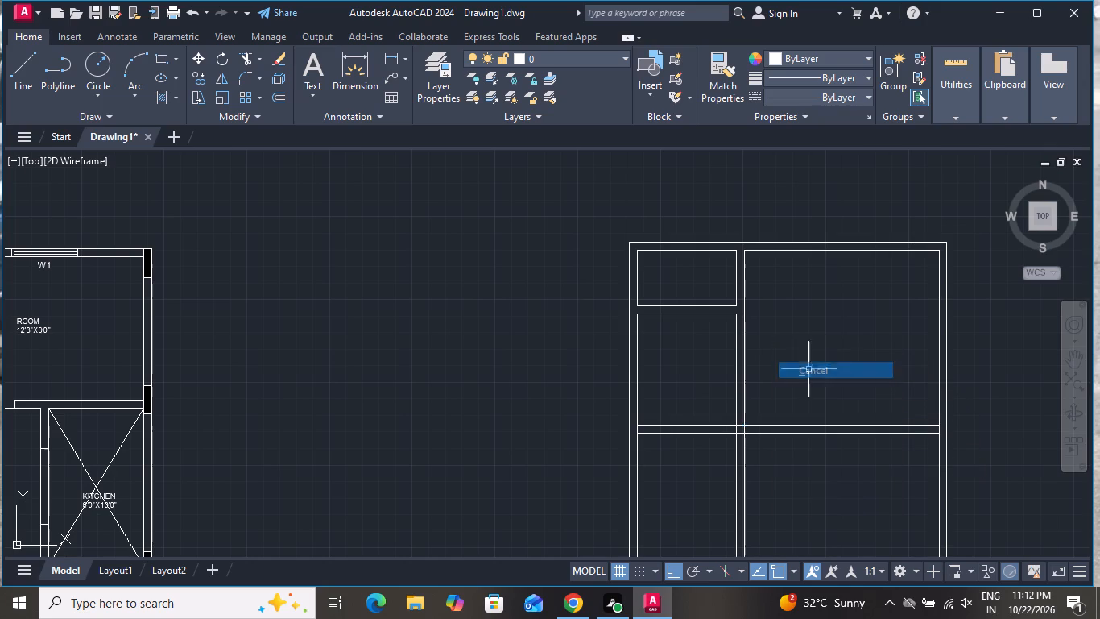
# Trim the vertical partition lines below the horizontal partition and the segments crossing inside their junction.
pyautogui.click(248, 50)
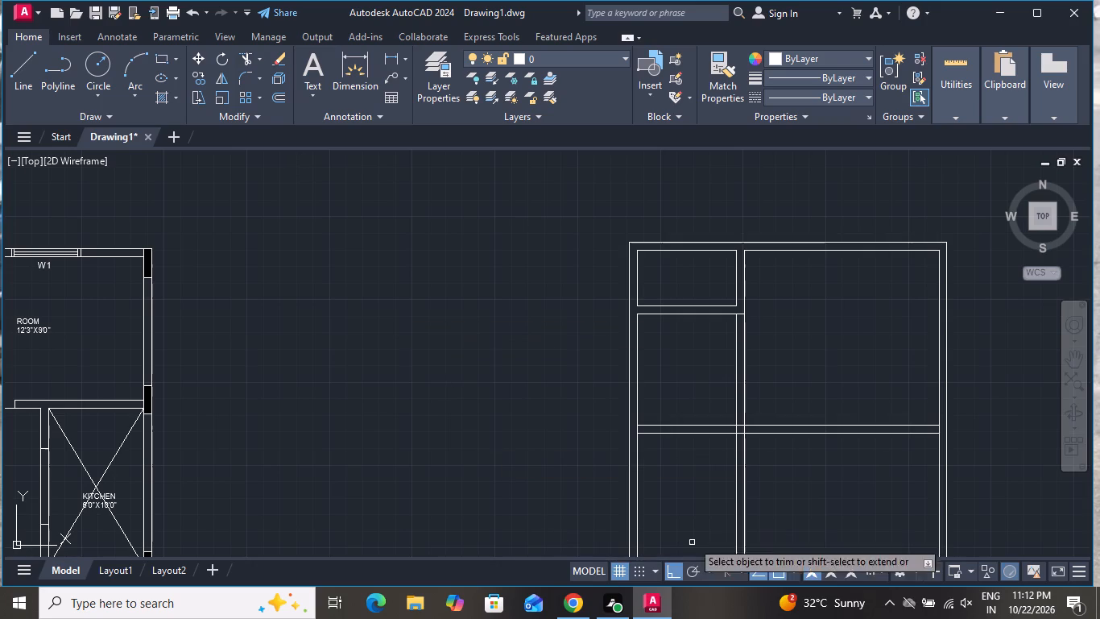
pyautogui.click(720, 499)
pyautogui.click(779, 486)
pyautogui.scroll(3, 741, 413)
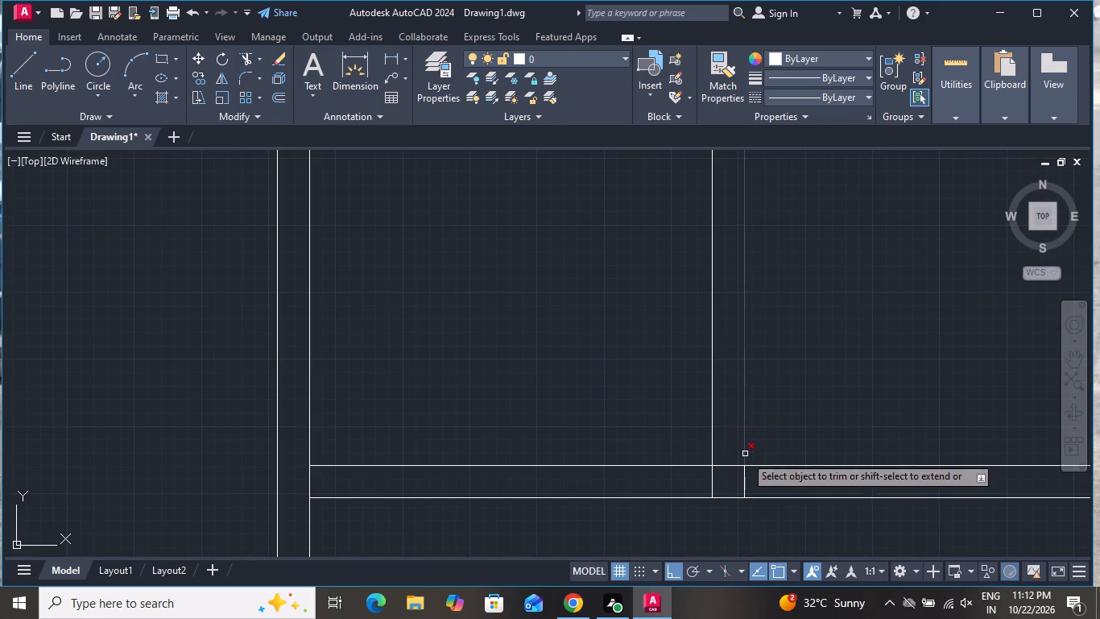
pyautogui.click(742, 472)
pyautogui.click(713, 476)
pyautogui.click(726, 474)
pyautogui.moveTo(735, 446); pyautogui.dragTo(738, 456)
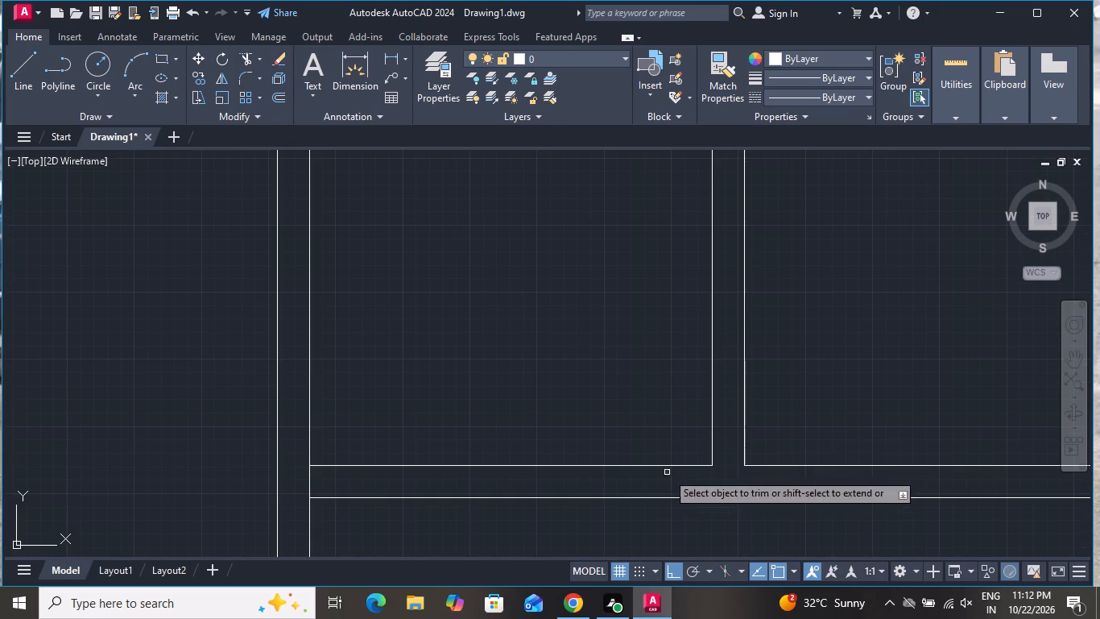
# Trim the leftover segments where the horizontal partition meets both outer walls and where the partition between the two small rooms meets the vertical one.
pyautogui.click(311, 476)
pyautogui.scroll(-3, 383, 496)
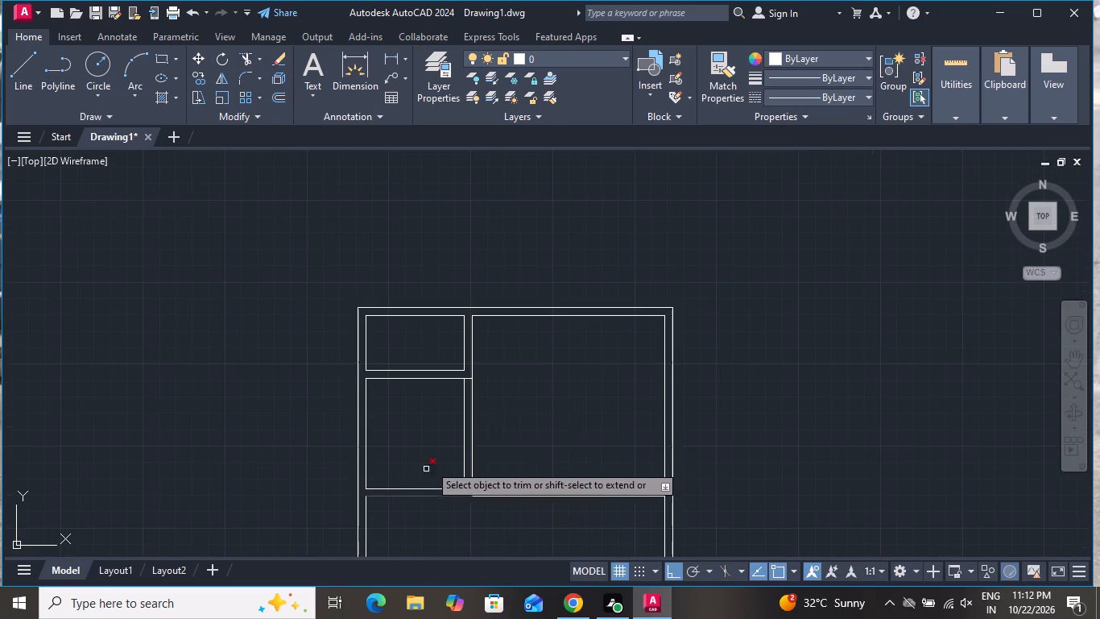
pyautogui.scroll(3, 478, 378)
pyautogui.click(431, 384)
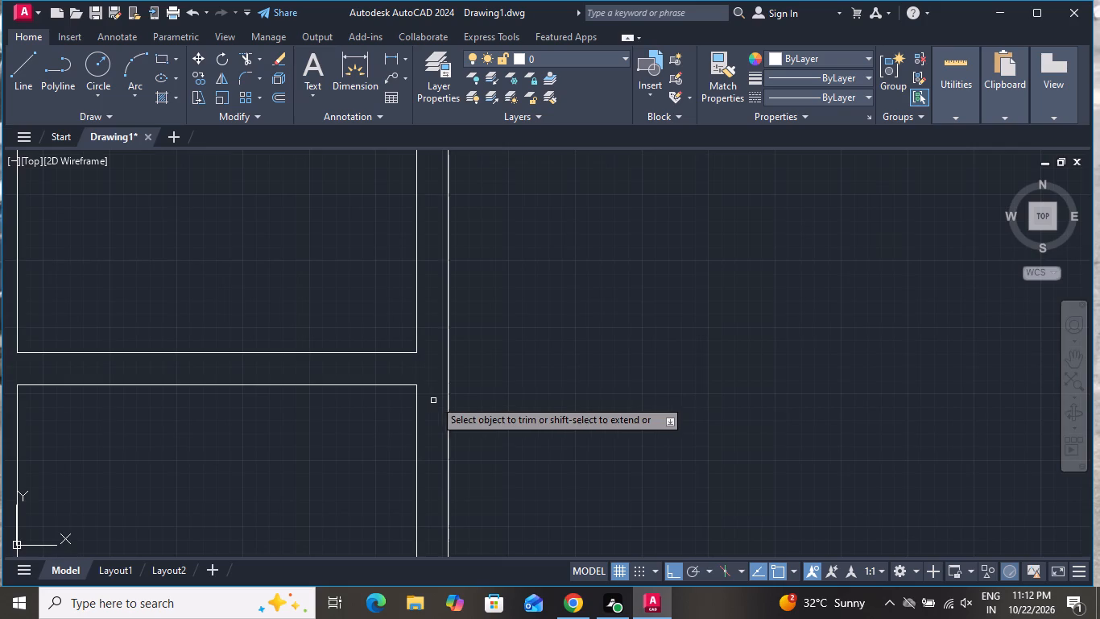
pyautogui.scroll(-3, 473, 381)
pyautogui.scroll(3, 684, 502)
pyautogui.click(655, 451)
pyautogui.scroll(-3, 649, 444)
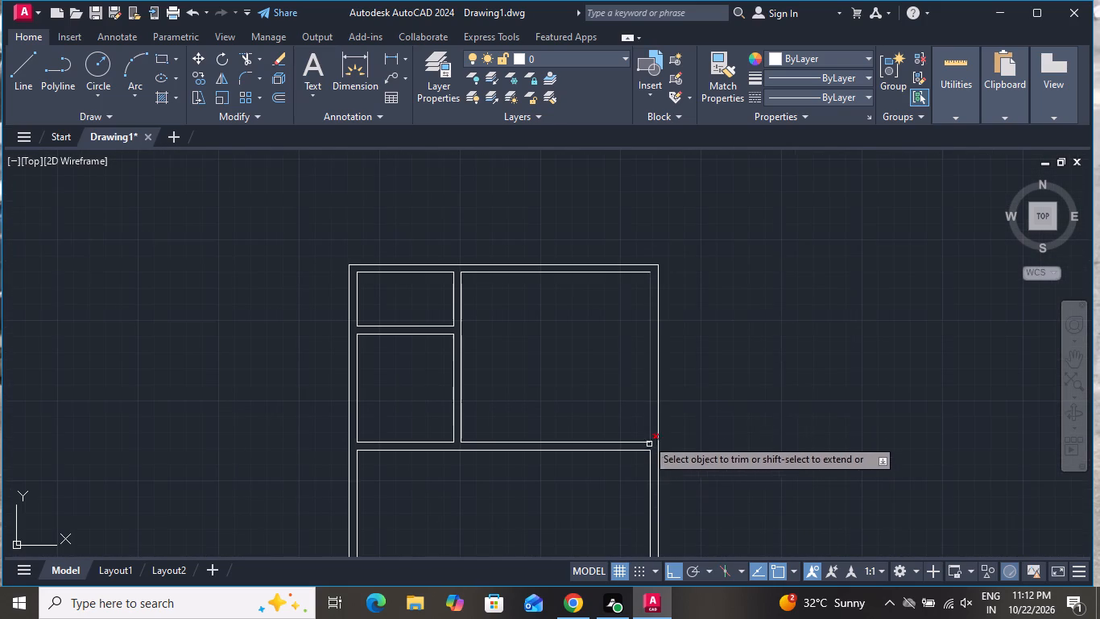
pyautogui.rightClick(574, 356)
pyautogui.click(590, 378)
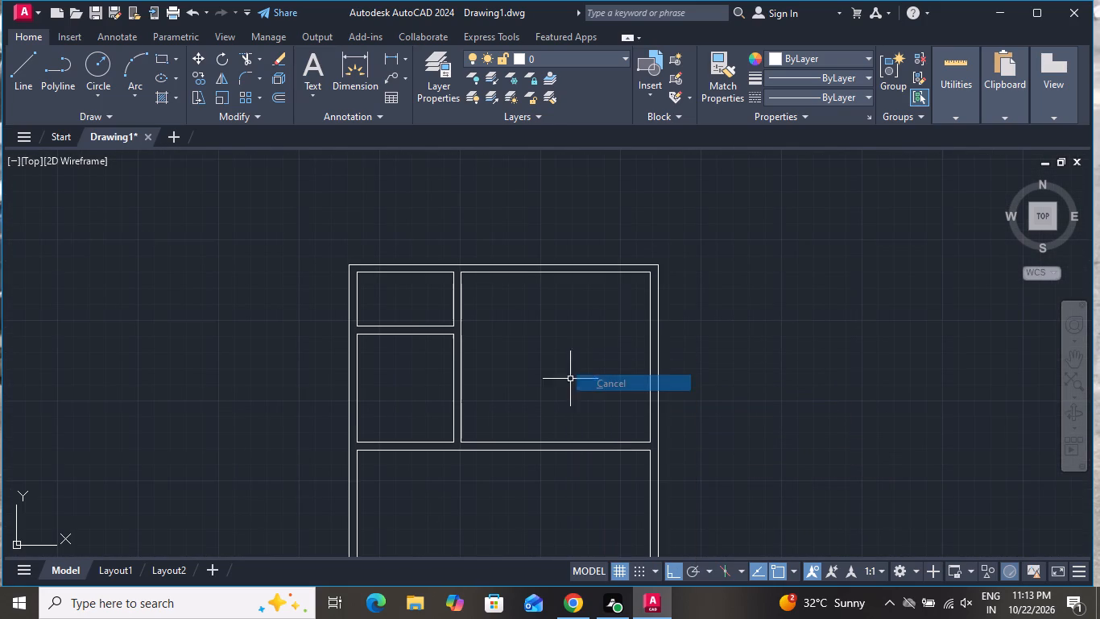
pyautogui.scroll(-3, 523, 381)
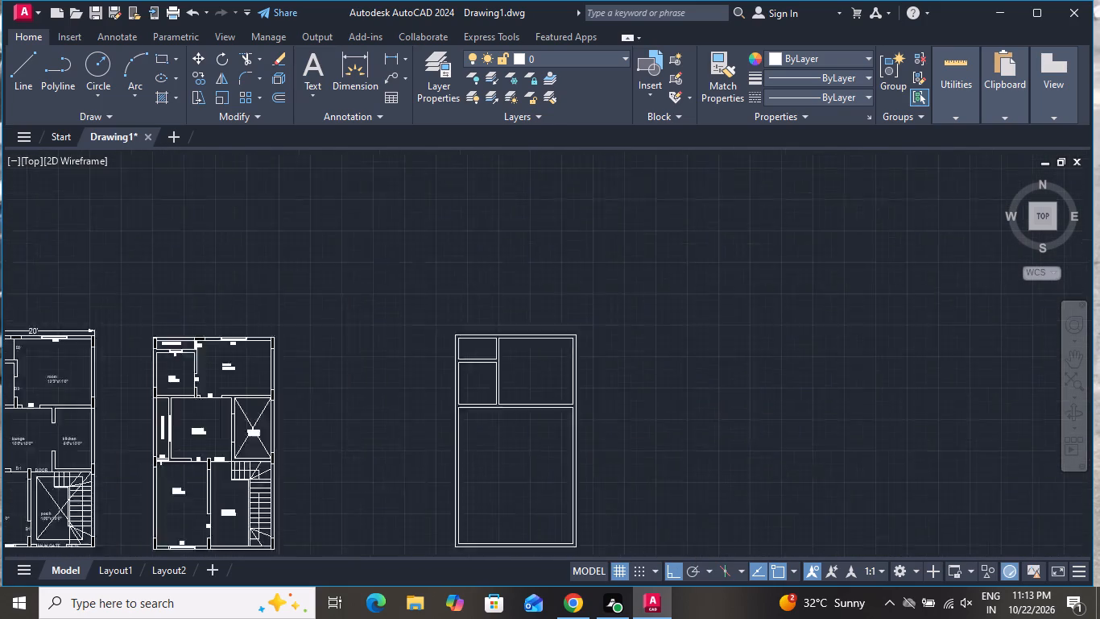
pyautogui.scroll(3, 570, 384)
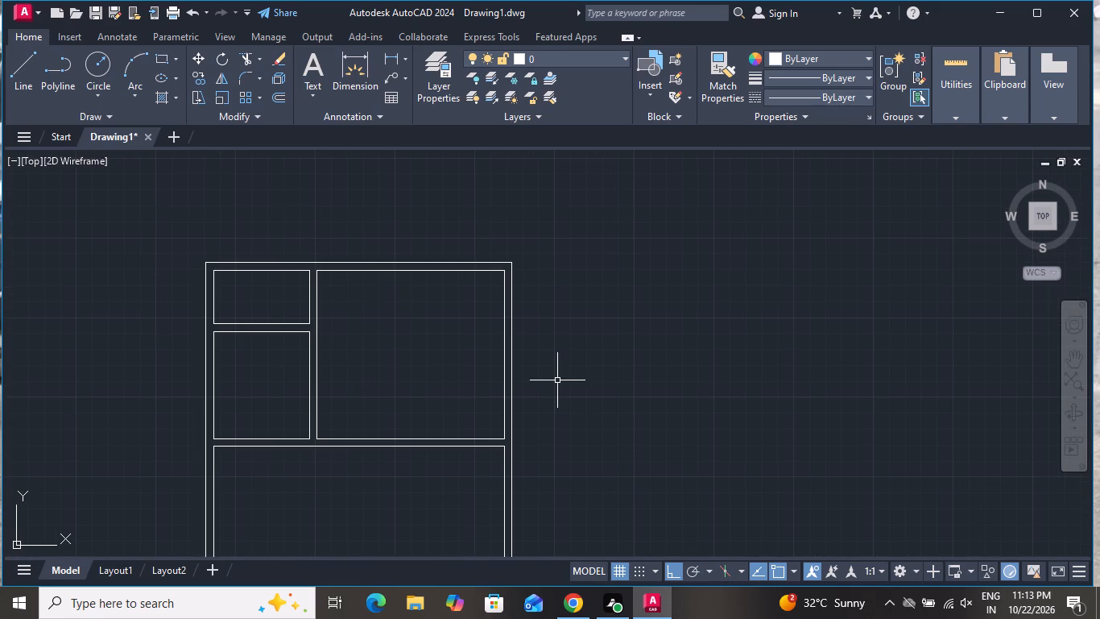
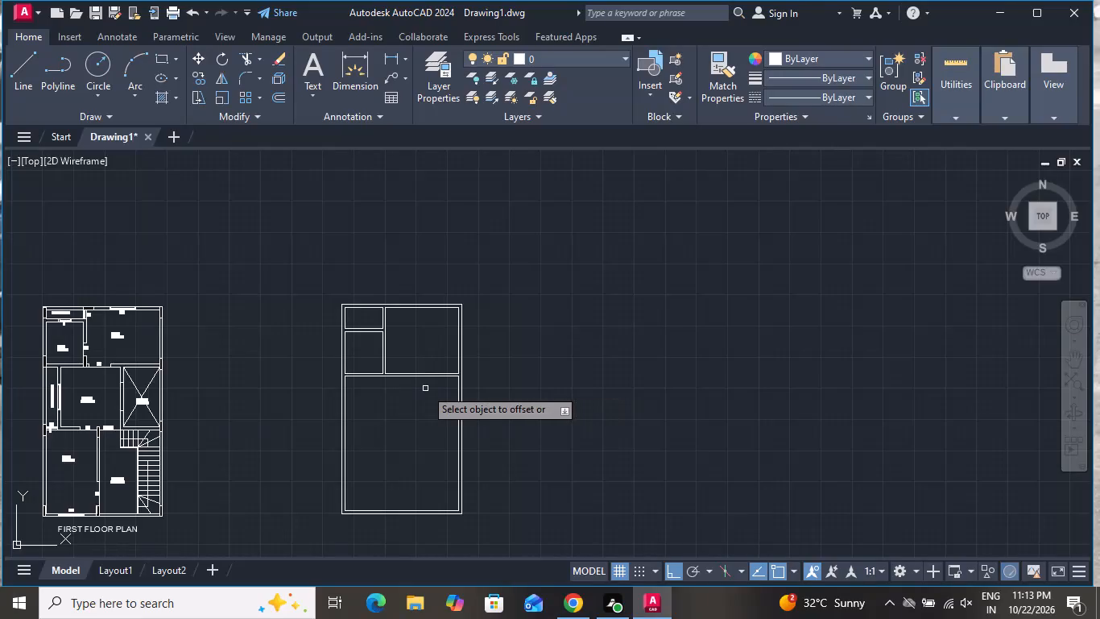
# Offset the left segment of the horizontal partition's lower line 10' downward, and offset the result 6" downward to start another partition.
pyautogui.scroll(3, 366, 381)
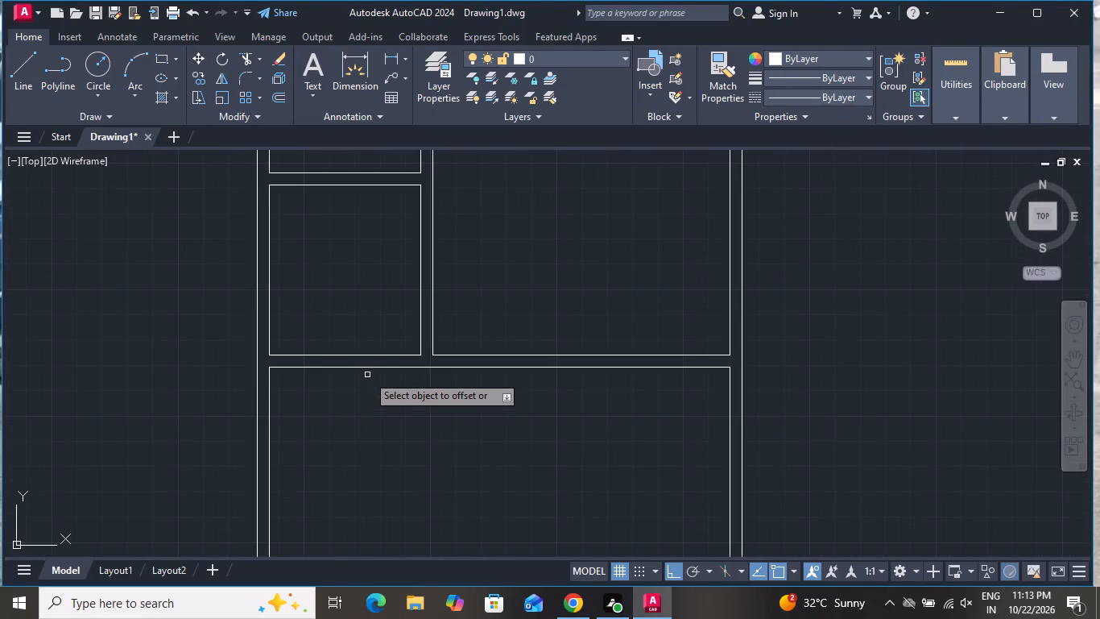
pyautogui.click(370, 369)
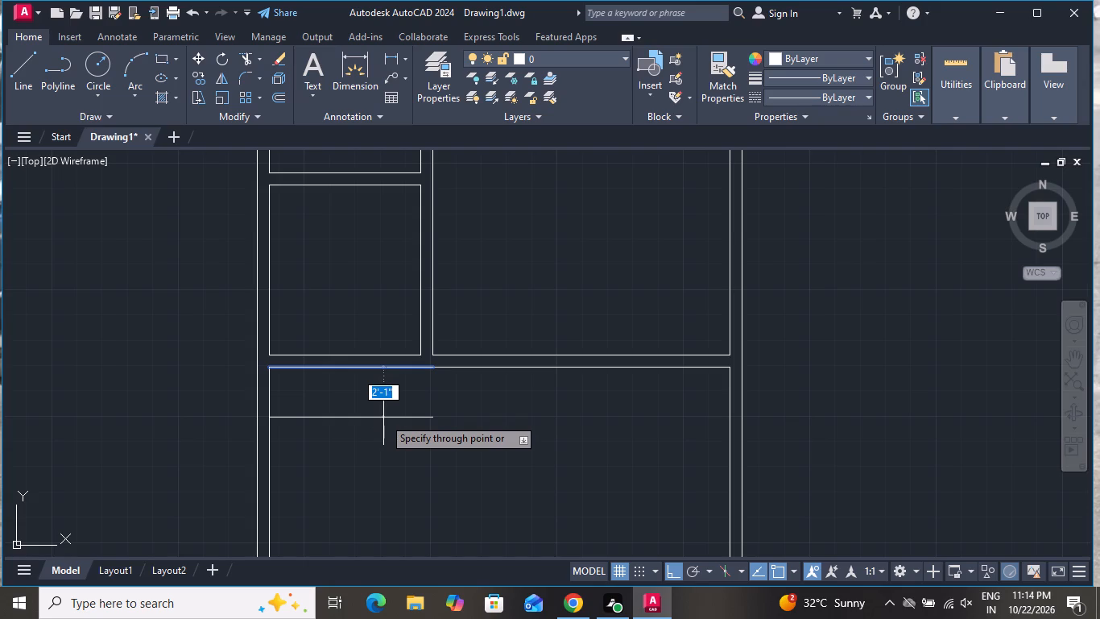
pyautogui.press('1')
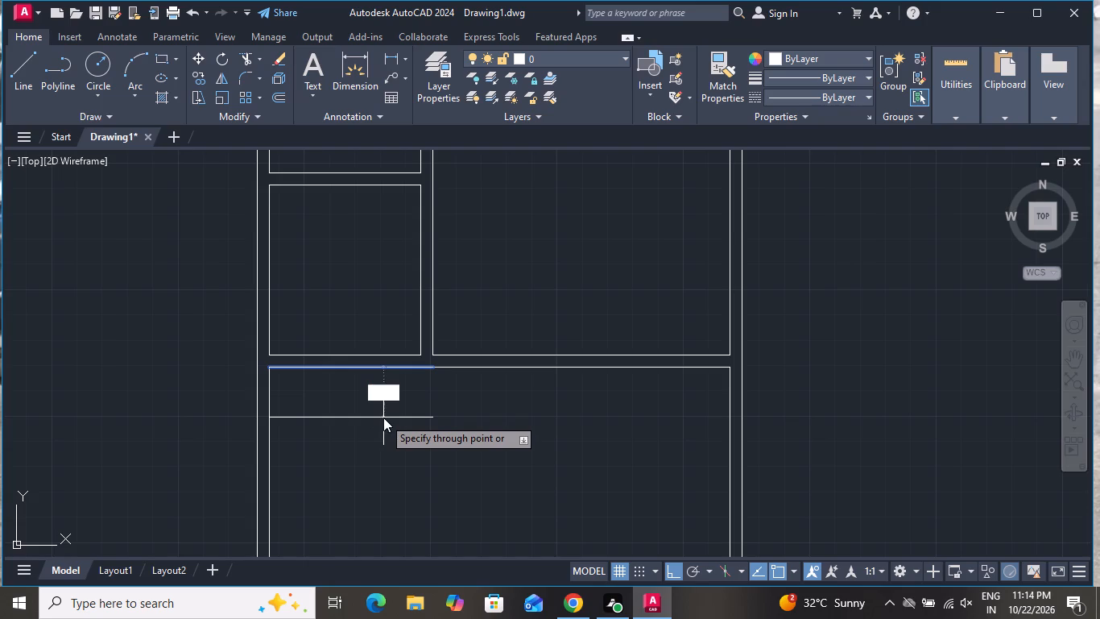
pyautogui.press('0')
pyautogui.press("'")
pyautogui.press('Return')
pyautogui.scroll(-2, 390, 412)
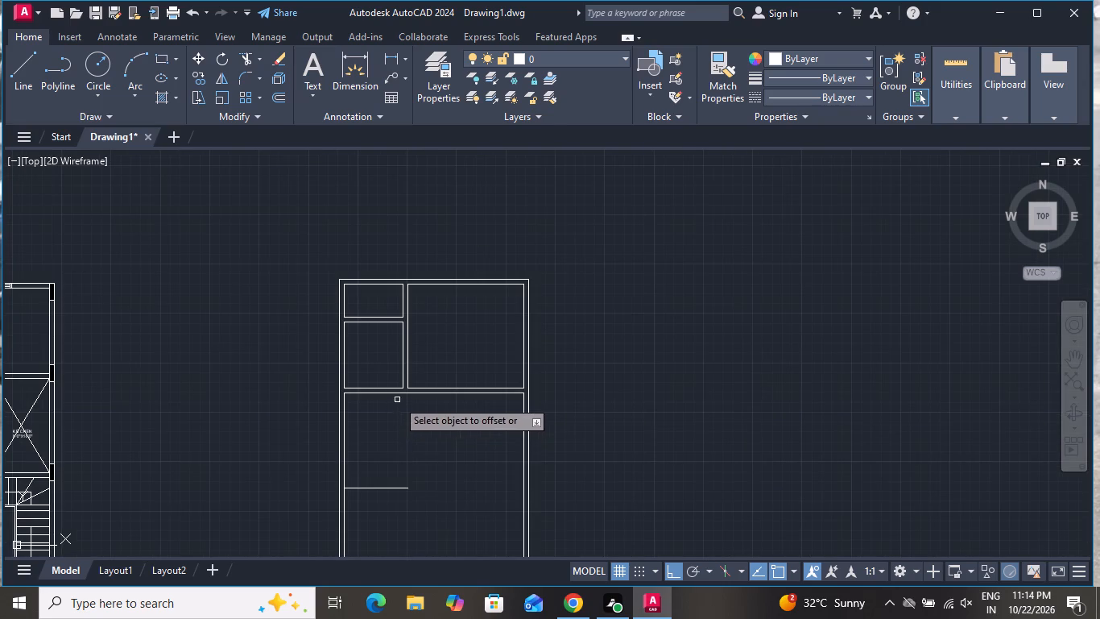
pyautogui.click(383, 491)
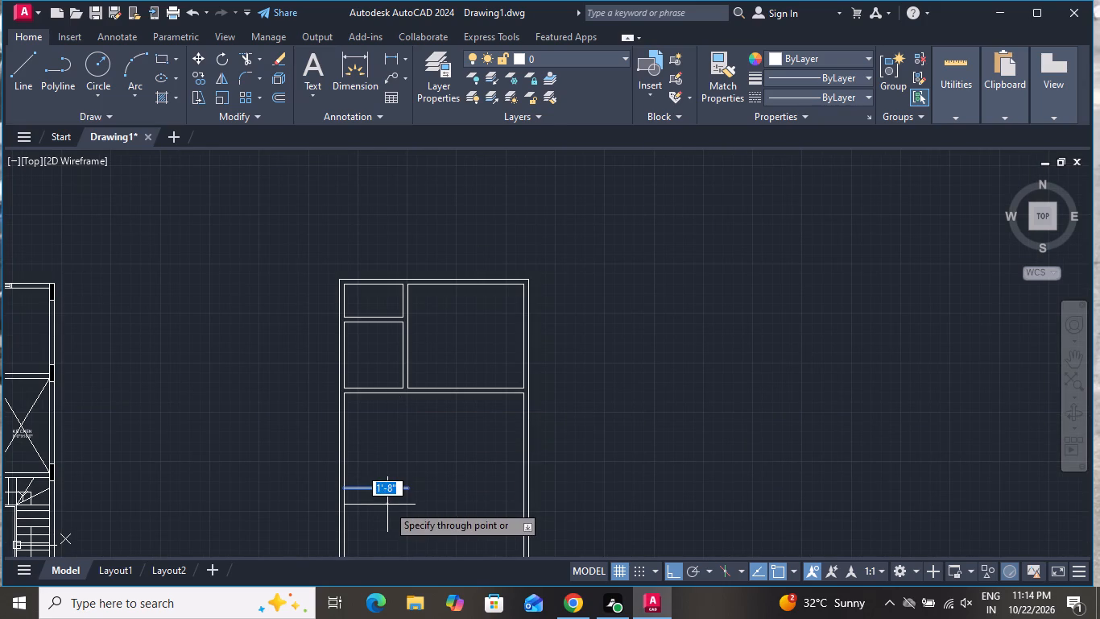
pyautogui.press('6')
pyautogui.hotkey('shift', '"')
pyautogui.press('Return')
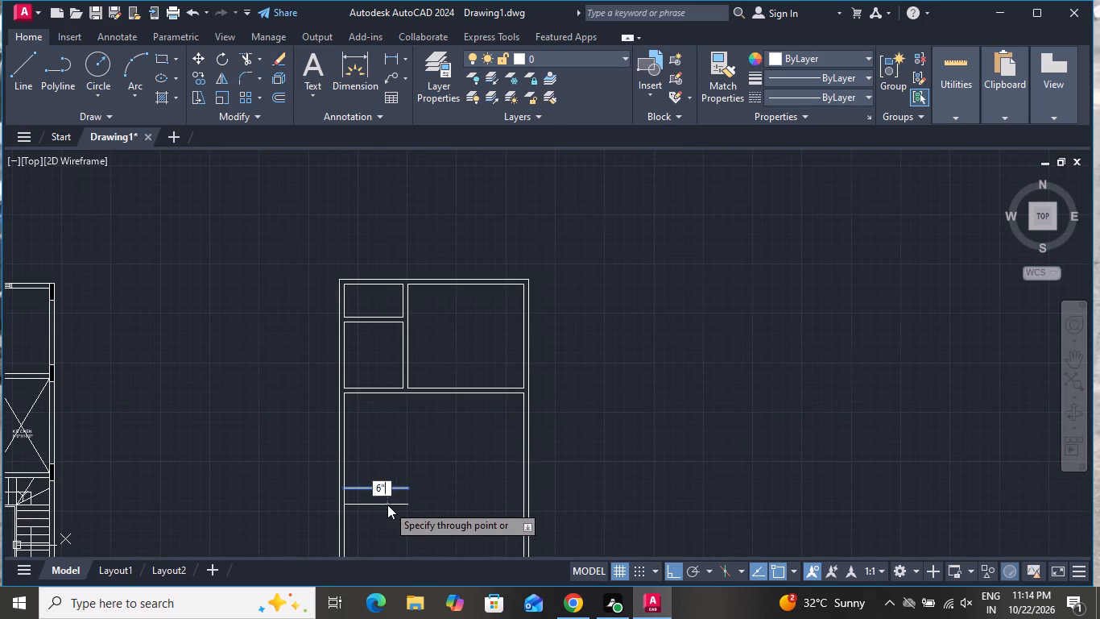
# Offset the right segment of the upper horizontal partition's lower line 10' downward, in line with the new left partition.
pyautogui.click(463, 393)
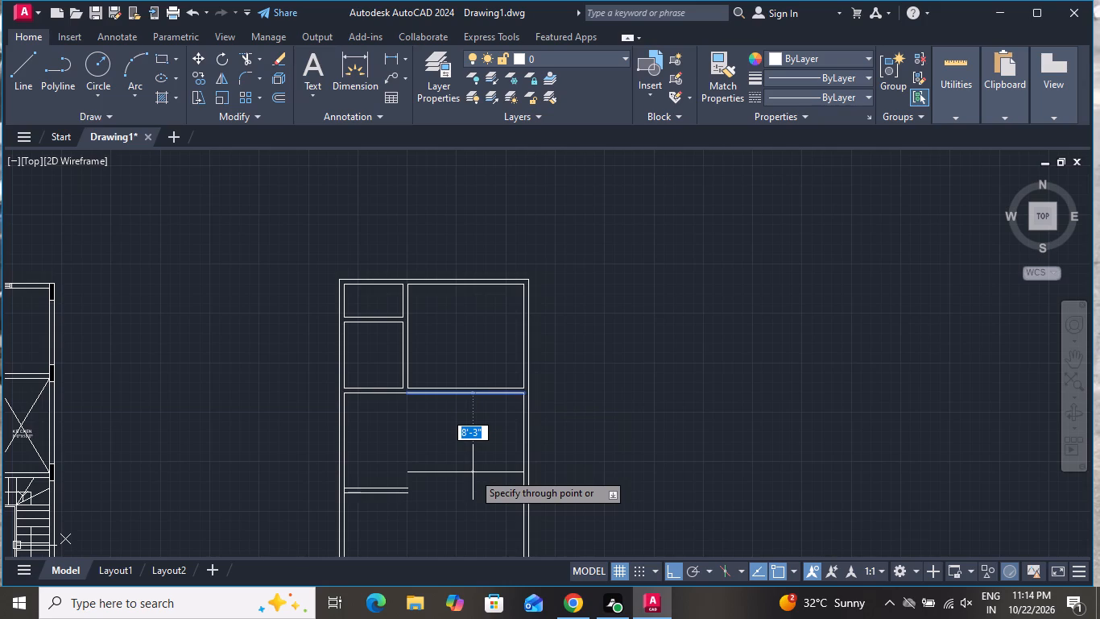
pyautogui.press('1')
pyautogui.write("0'")
pyautogui.press('Return')
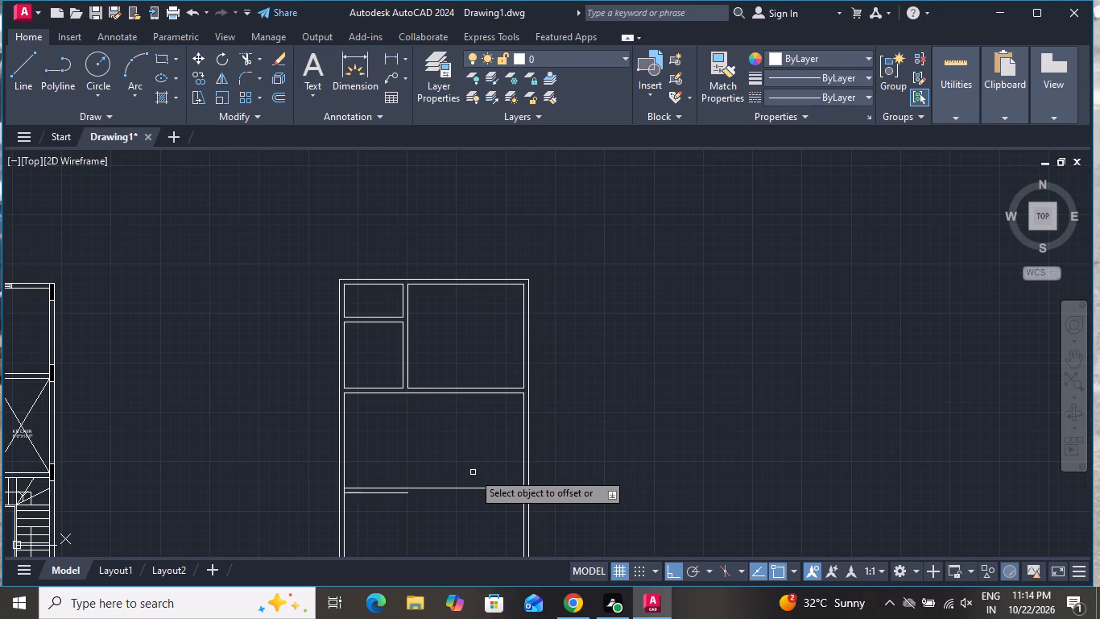
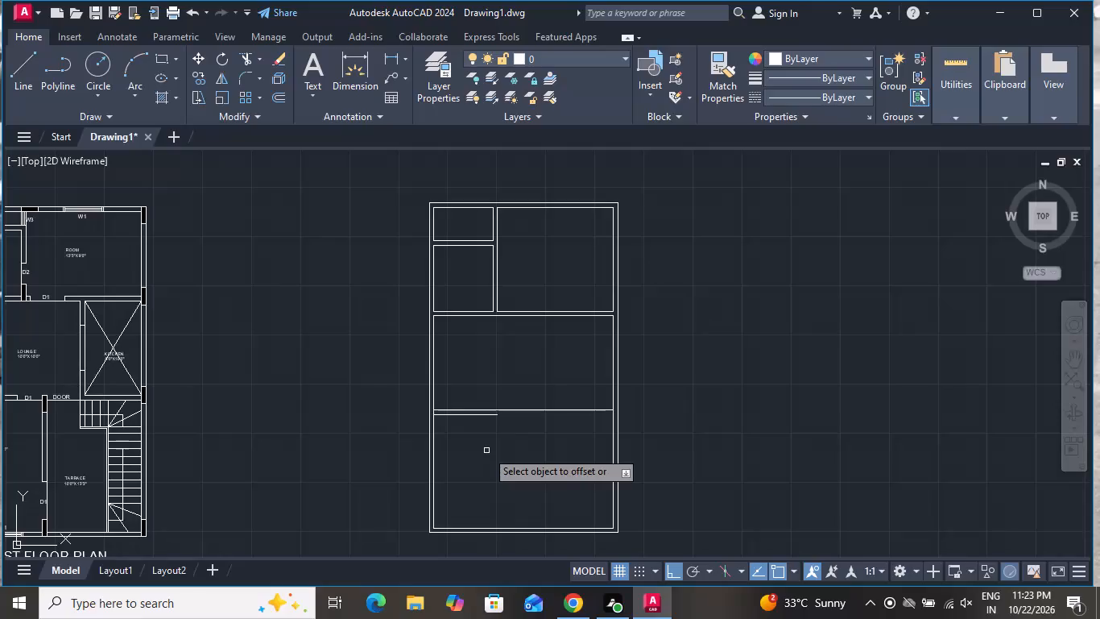
# Offset the right segment of the lower horizontal partition's line 6" downward to complete its thickness.
pyautogui.scroll(1, 585, 423)
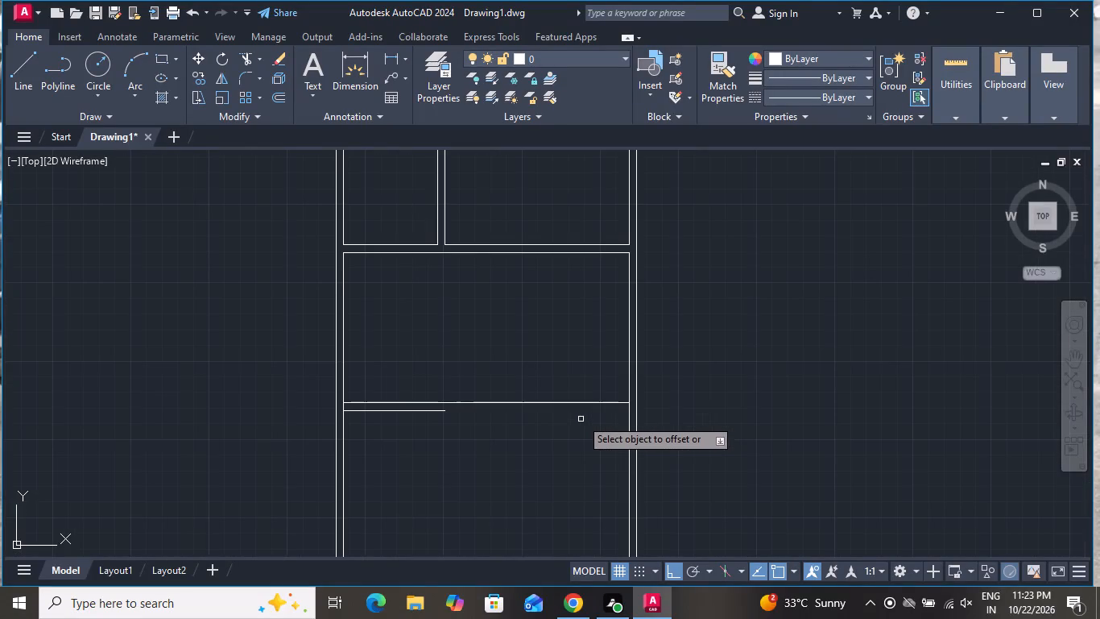
pyautogui.click(569, 403)
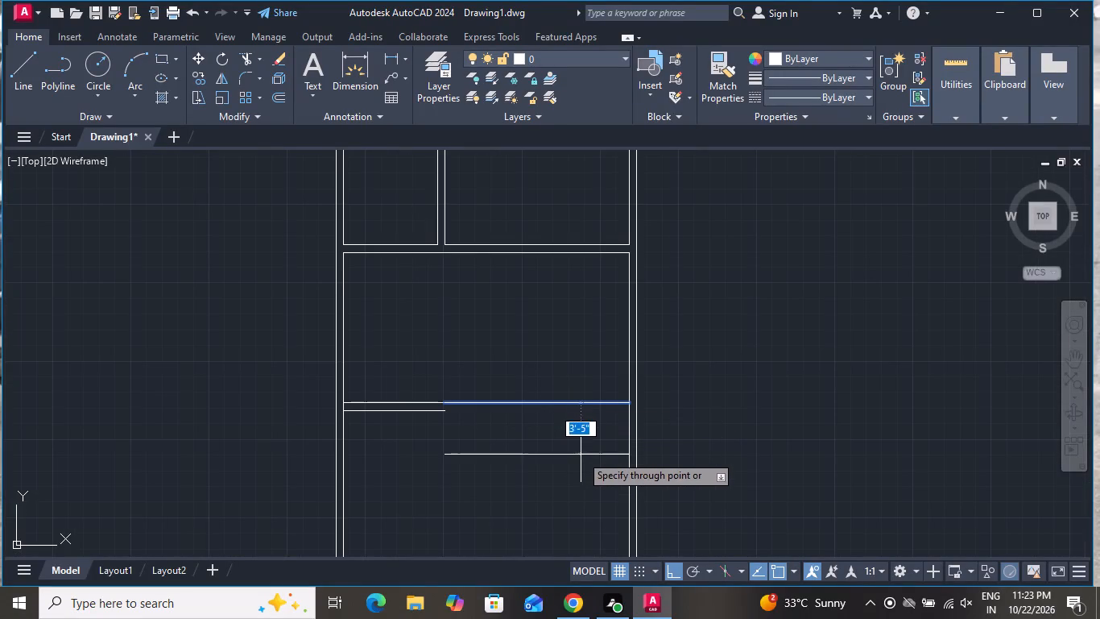
pyautogui.press('6')
pyautogui.hotkey('shift', '"')
pyautogui.press('Return')
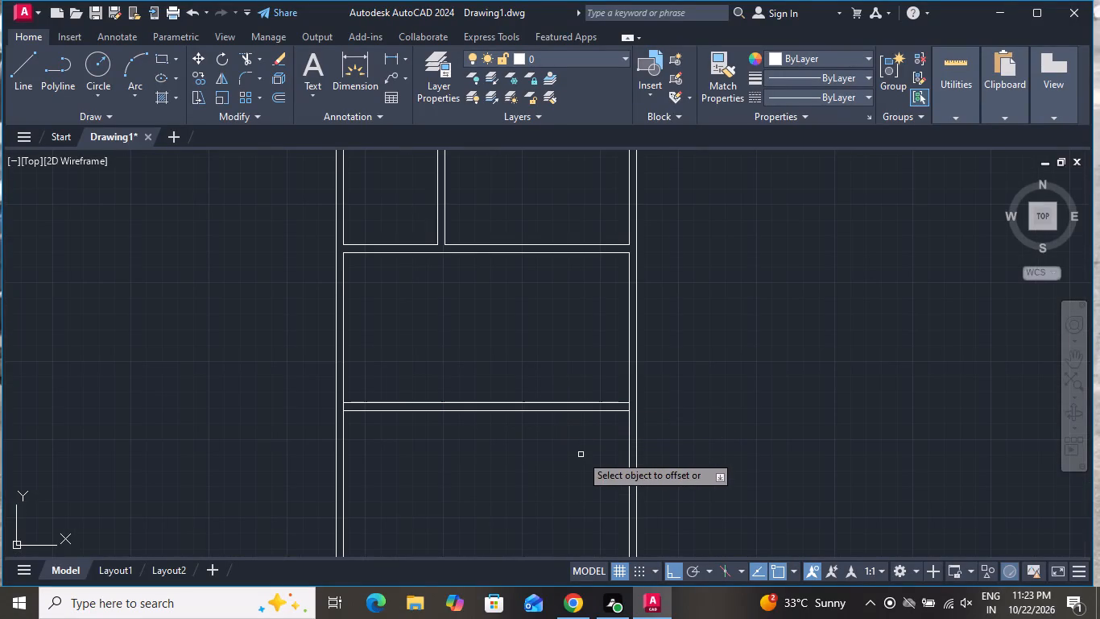
# Offset the right outer wall's inner line 6' inward, and offset the result 6" further left to form a vertical partition.
pyautogui.click(627, 346)
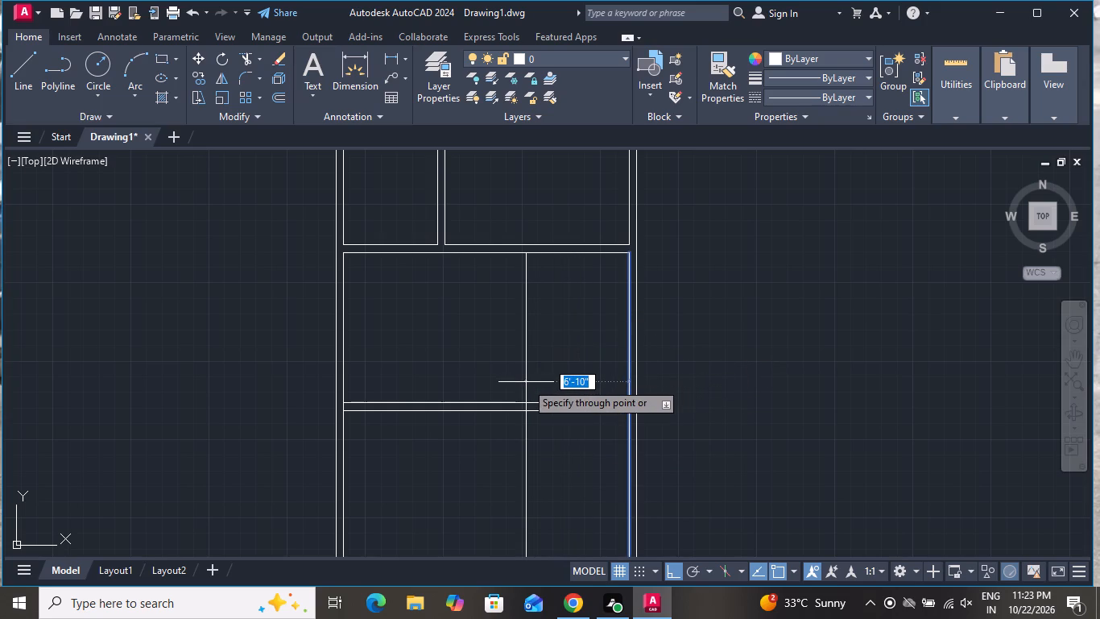
pyautogui.write("6'")
pyautogui.press('Return')
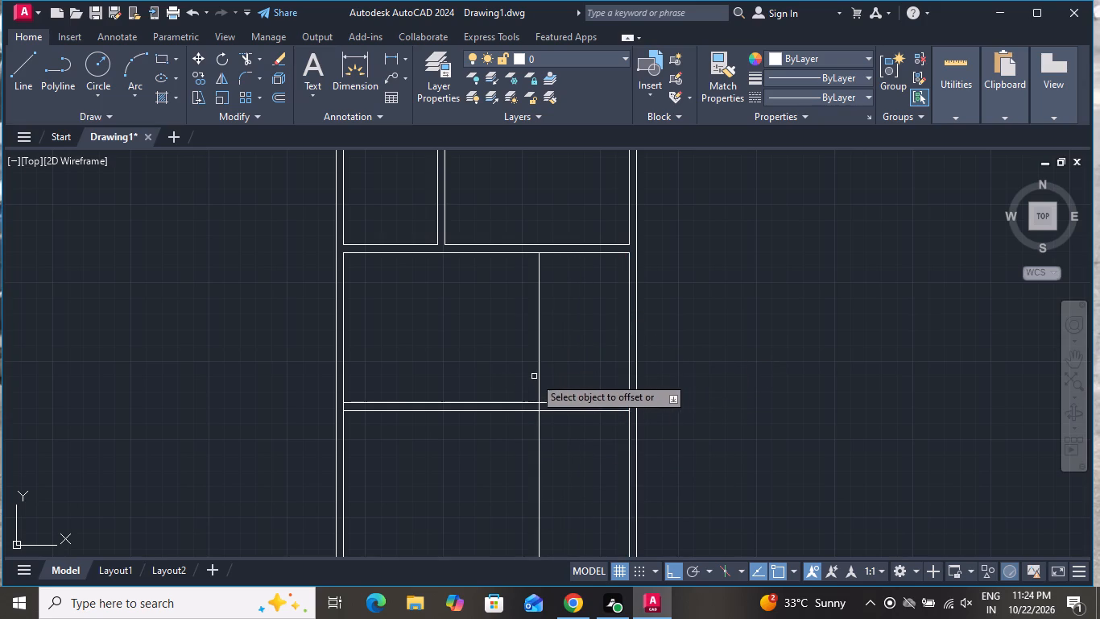
pyautogui.click(540, 377)
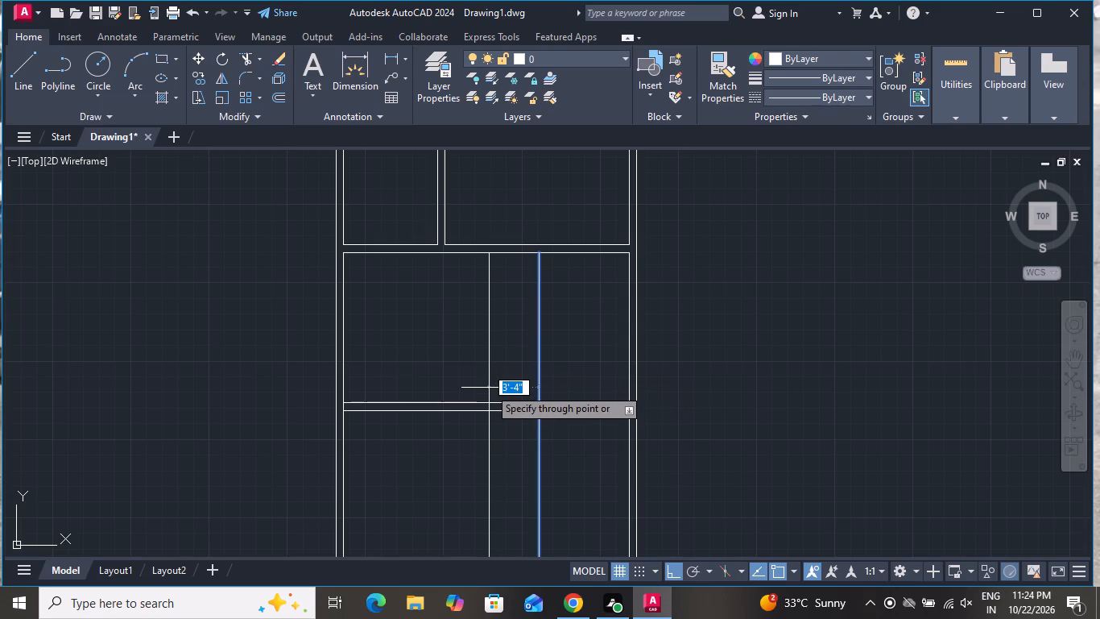
pyautogui.press('6')
pyautogui.hotkey('shift', '"')
pyautogui.press('Return')
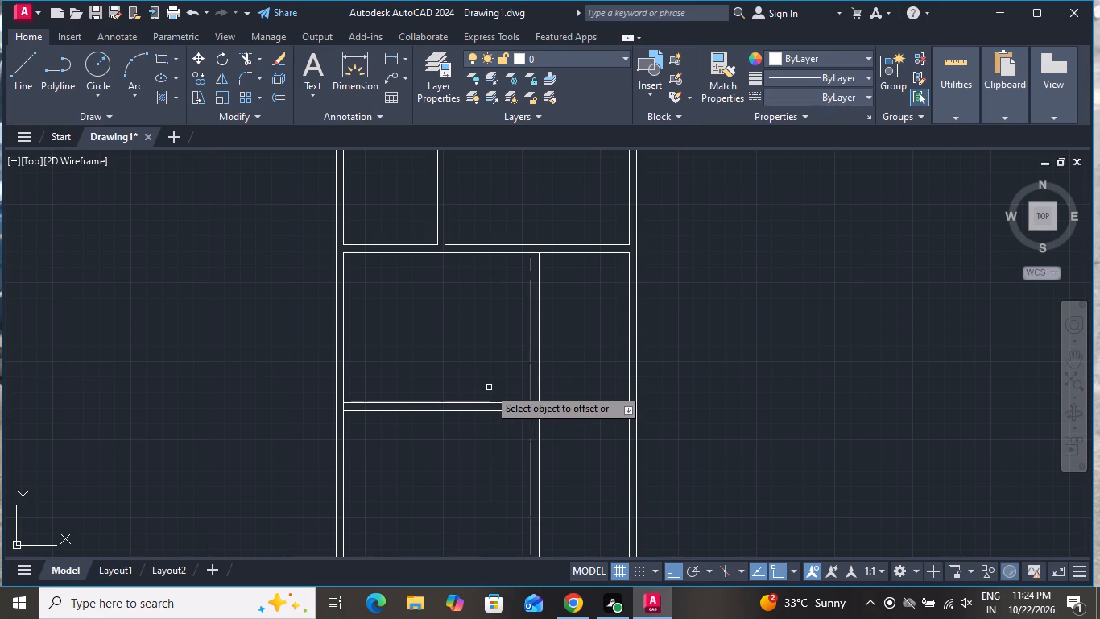
# Offset the new vertical partition's left line 10' to the left, and offset the result 6" further left to form a second partition.
pyautogui.click(530, 327)
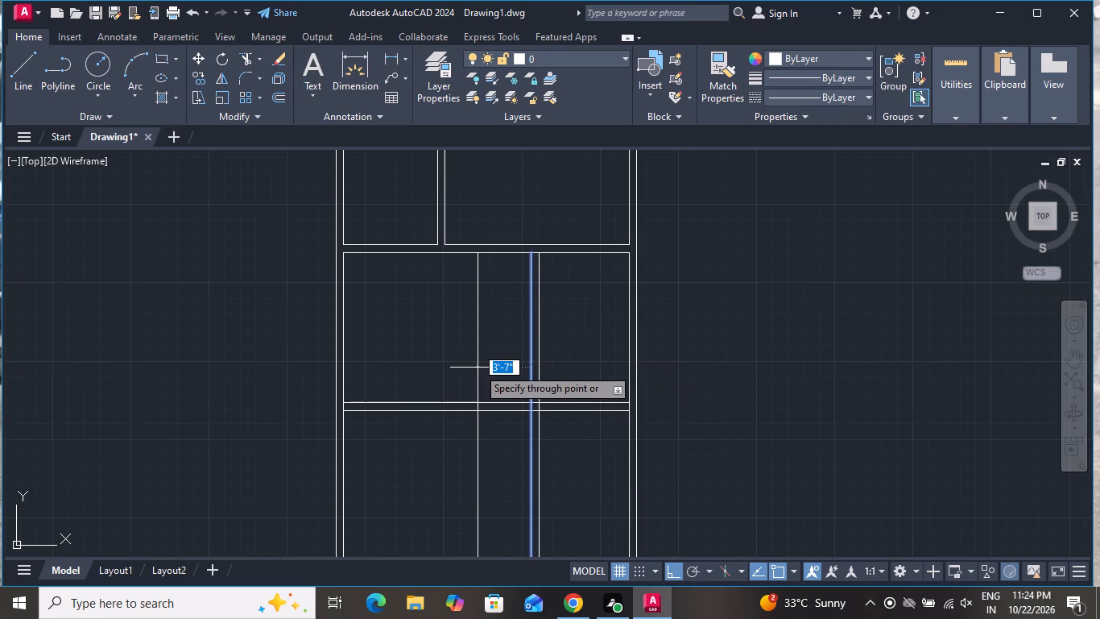
pyautogui.press('1')
pyautogui.press('0')
pyautogui.press("'")
pyautogui.press('Return')
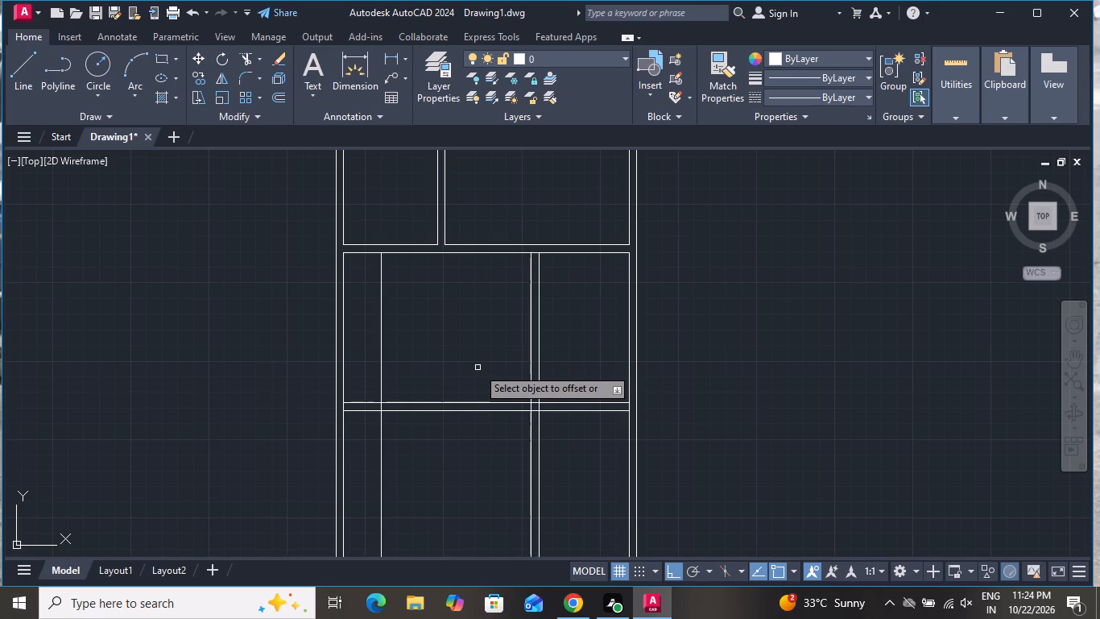
pyautogui.click(379, 342)
pyautogui.press('6')
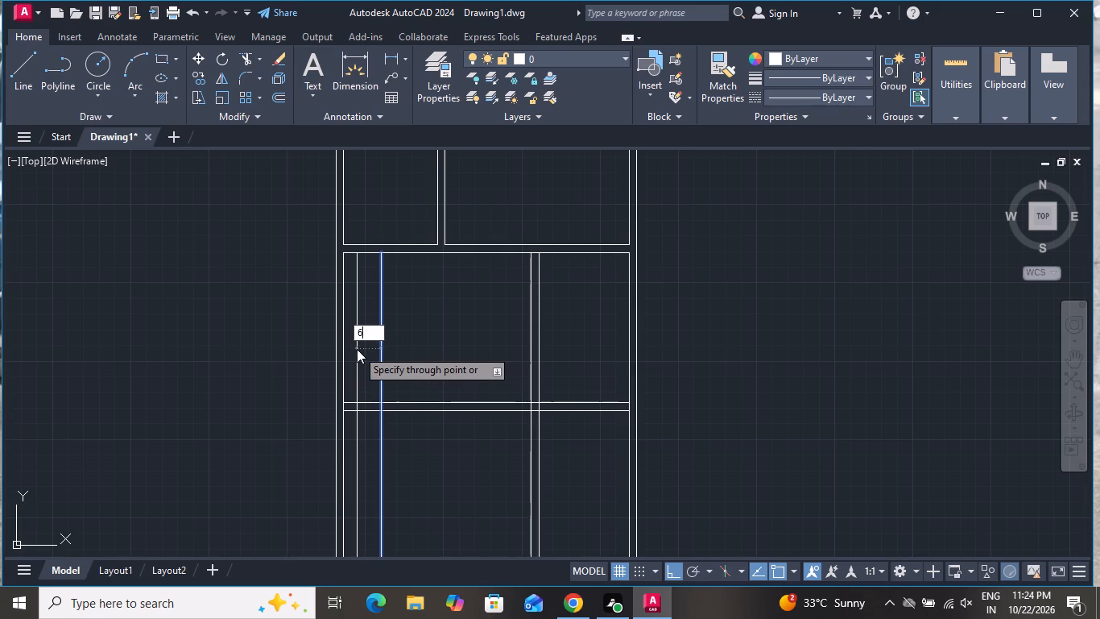
pyautogui.hotkey('shift', '"')
pyautogui.press('Return')
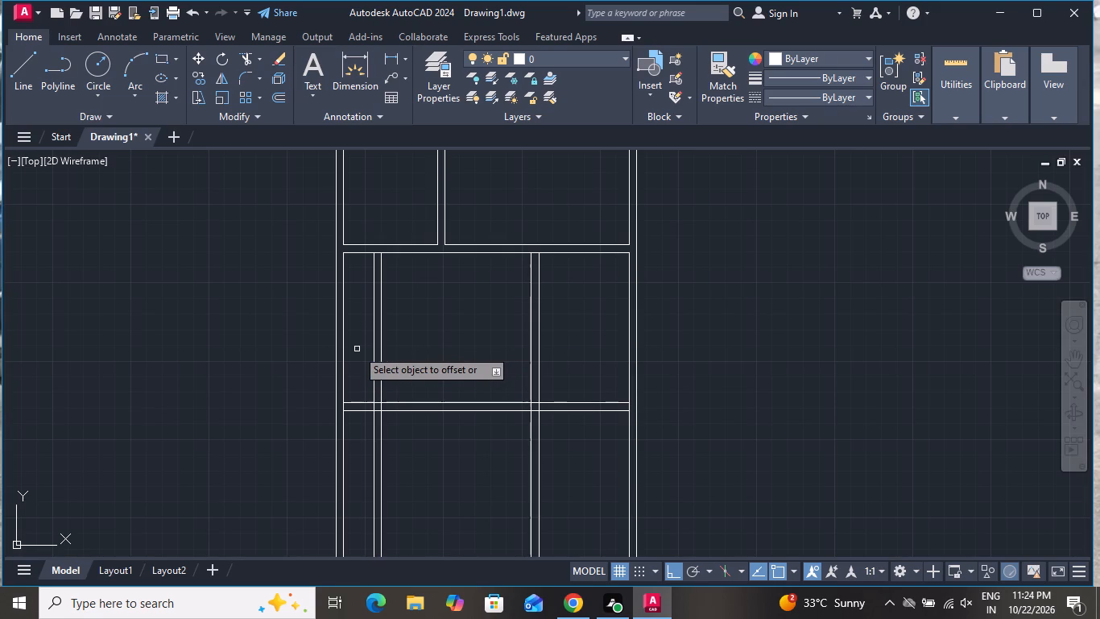
pyautogui.scroll(-1, 536, 384)
pyautogui.rightClick(481, 355)
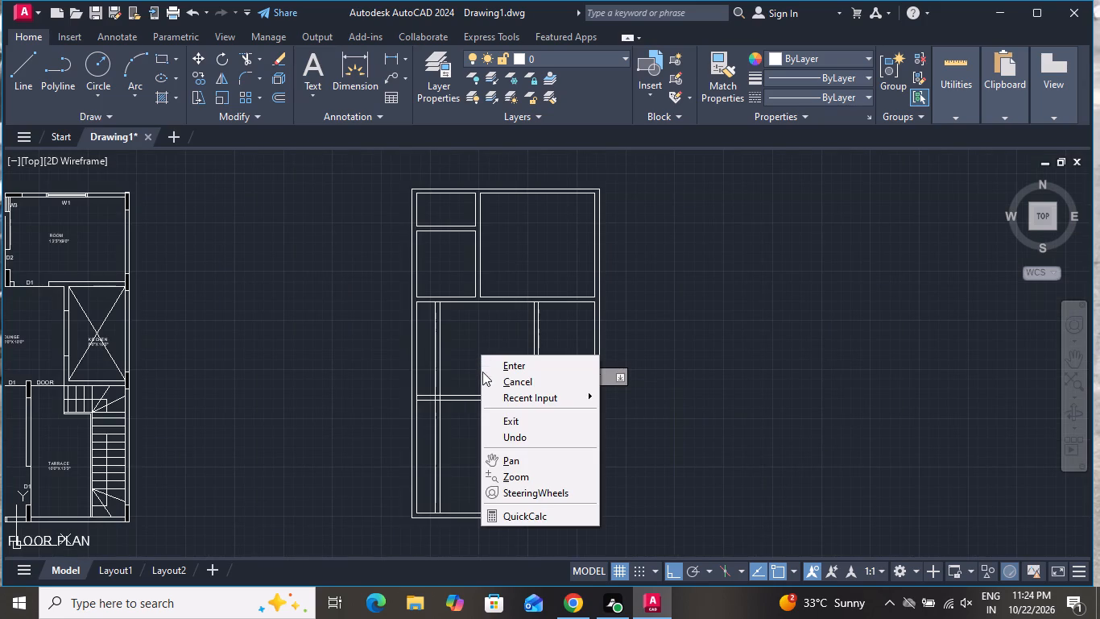
pyautogui.click(490, 378)
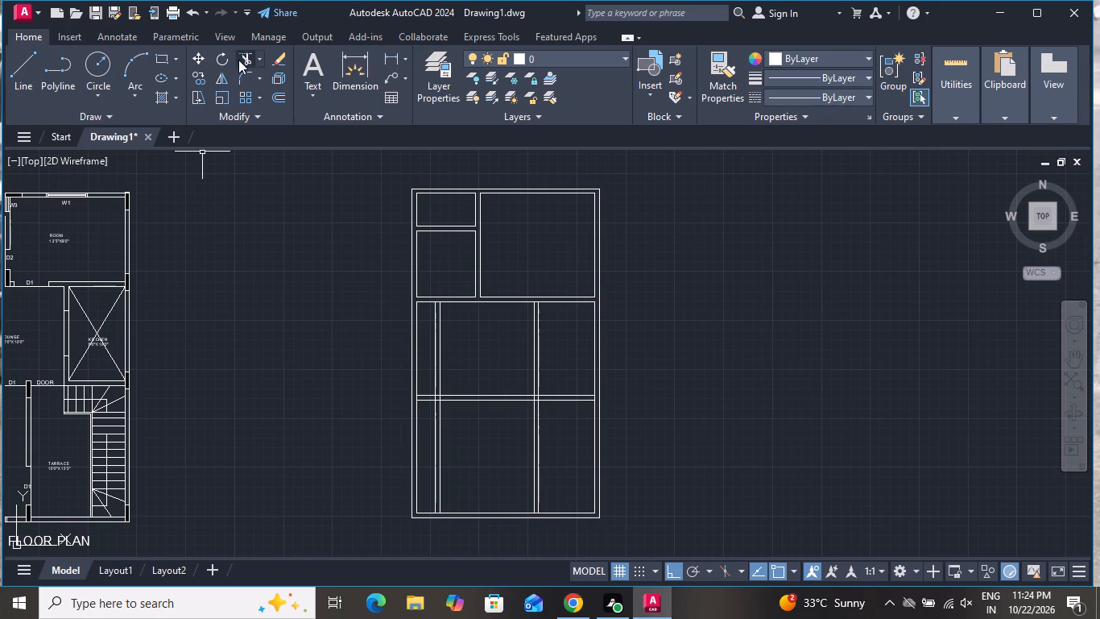
# Trim away the parts of both vertical partitions that run below the lower horizontal partition.
pyautogui.click(242, 57)
pyautogui.click(424, 425)
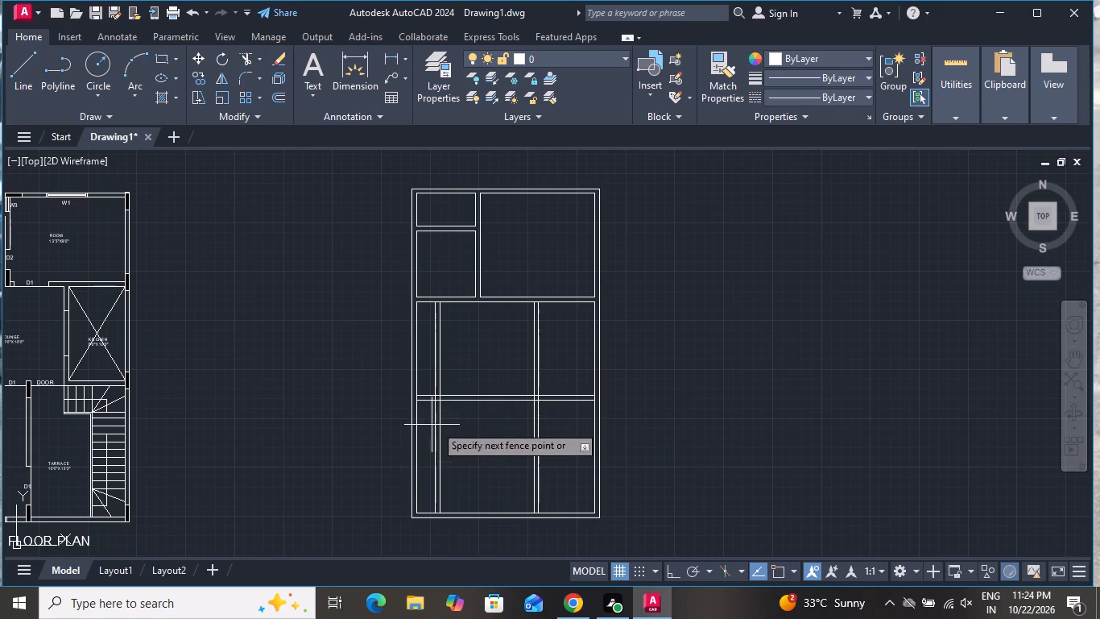
pyautogui.click(548, 425)
# Trim the overlapping lines where the two vertical partitions meet the lower horizontal partition, opening both wall junctions.
pyautogui.scroll(4, 537, 396)
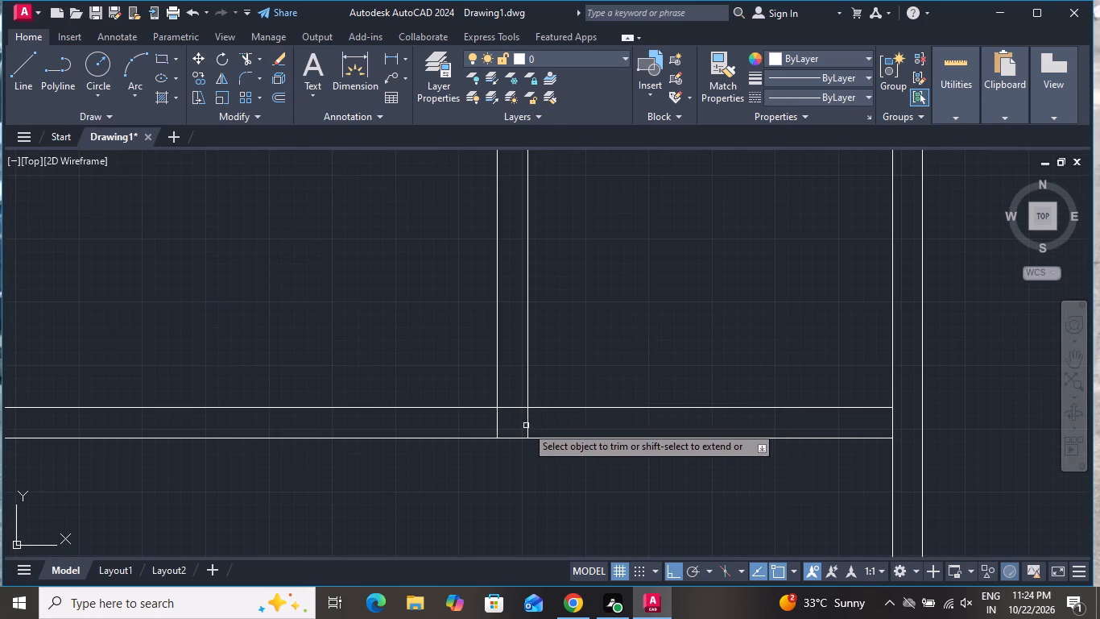
pyautogui.click(534, 422)
pyautogui.click(489, 430)
pyautogui.click(511, 416)
pyautogui.click(515, 378)
pyautogui.scroll(-1, 507, 490)
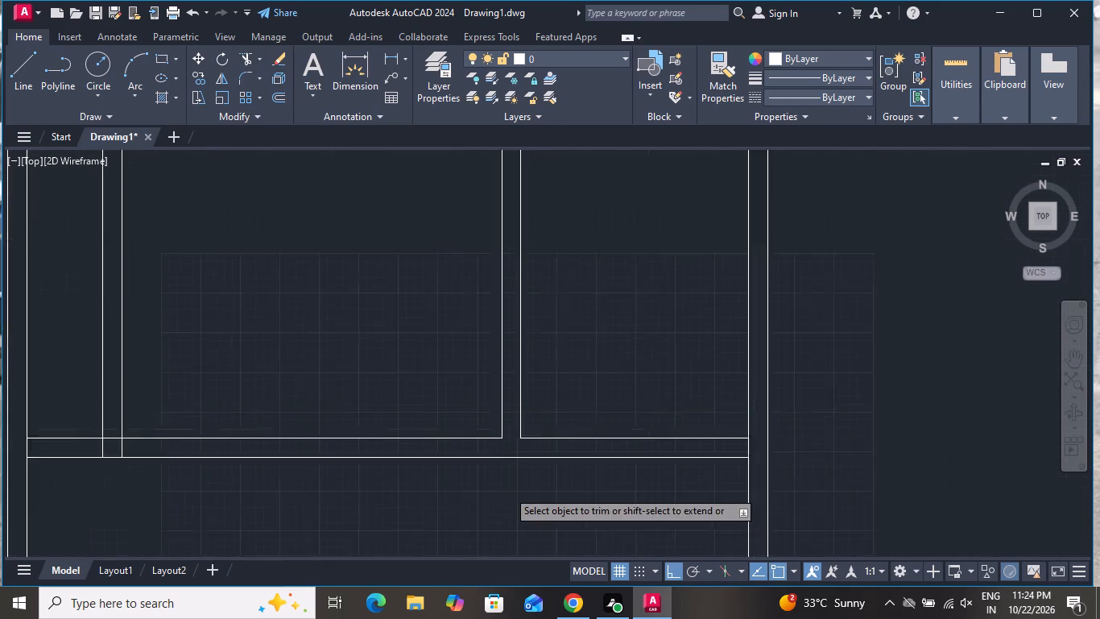
pyautogui.scroll(-2, 507, 490)
pyautogui.scroll(4, 350, 483)
pyautogui.click(334, 446)
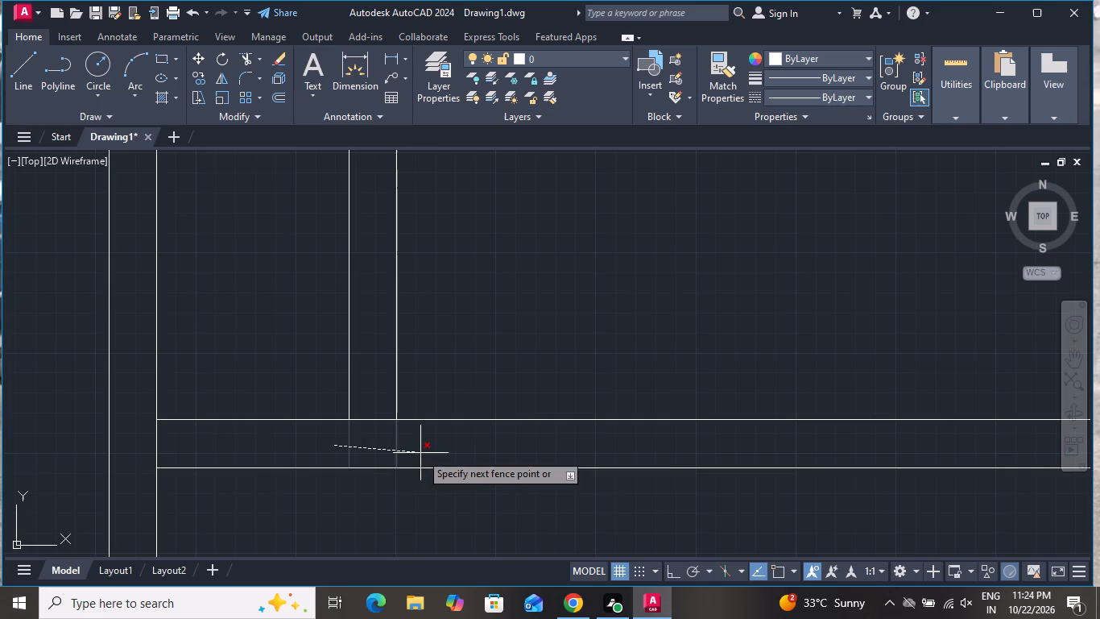
pyautogui.click(420, 453)
pyautogui.moveTo(372, 451); pyautogui.dragTo(370, 443)
pyautogui.click(370, 351)
# Trim the outer walls' inner lines across both ends of the lower horizontal partition.
pyautogui.scroll(-2, 375, 515)
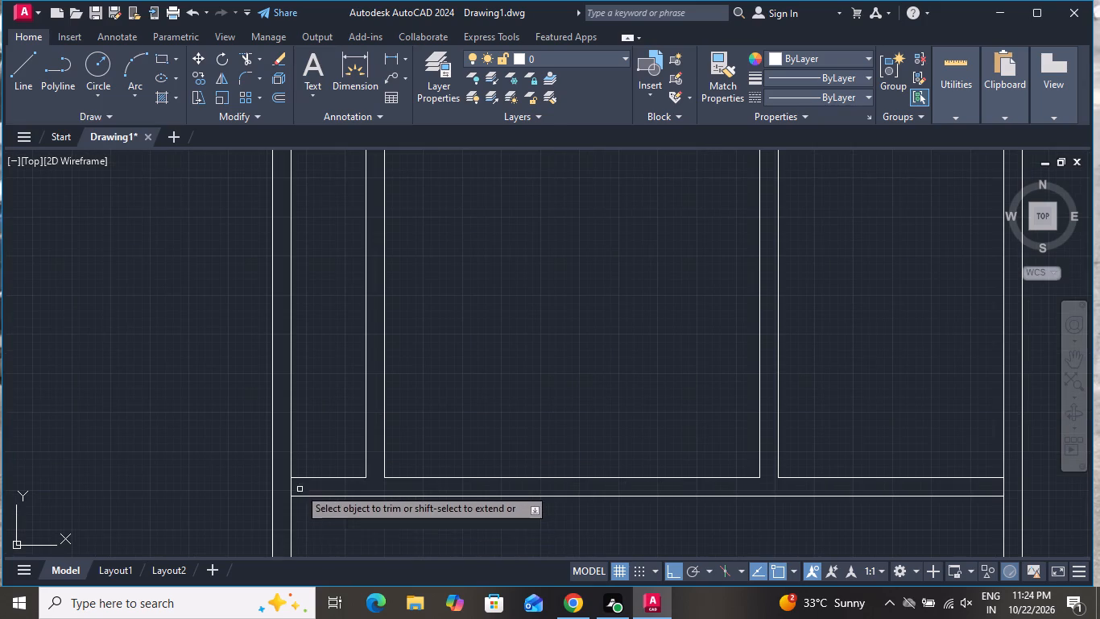
pyautogui.scroll(1, 292, 479)
pyautogui.click(288, 491)
pyautogui.scroll(-3, 307, 486)
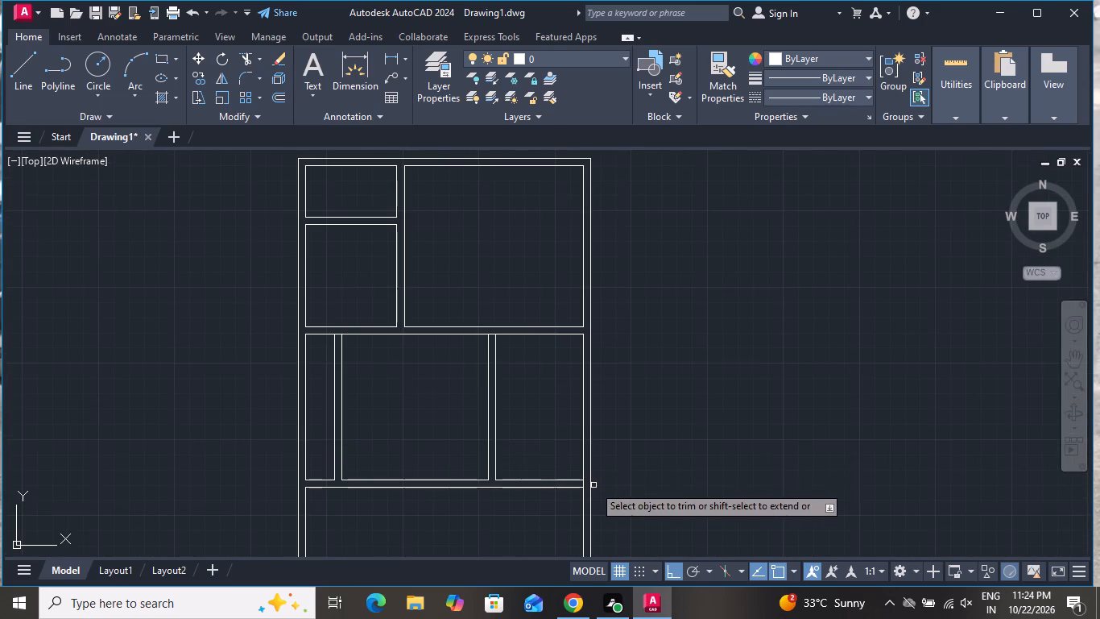
pyautogui.scroll(5, 585, 484)
pyautogui.click(602, 470)
pyautogui.click(643, 454)
# Trim the upper horizontal partition's lower line between the faces of each vertical partition, opening both top junctions.
pyautogui.scroll(-4, 623, 498)
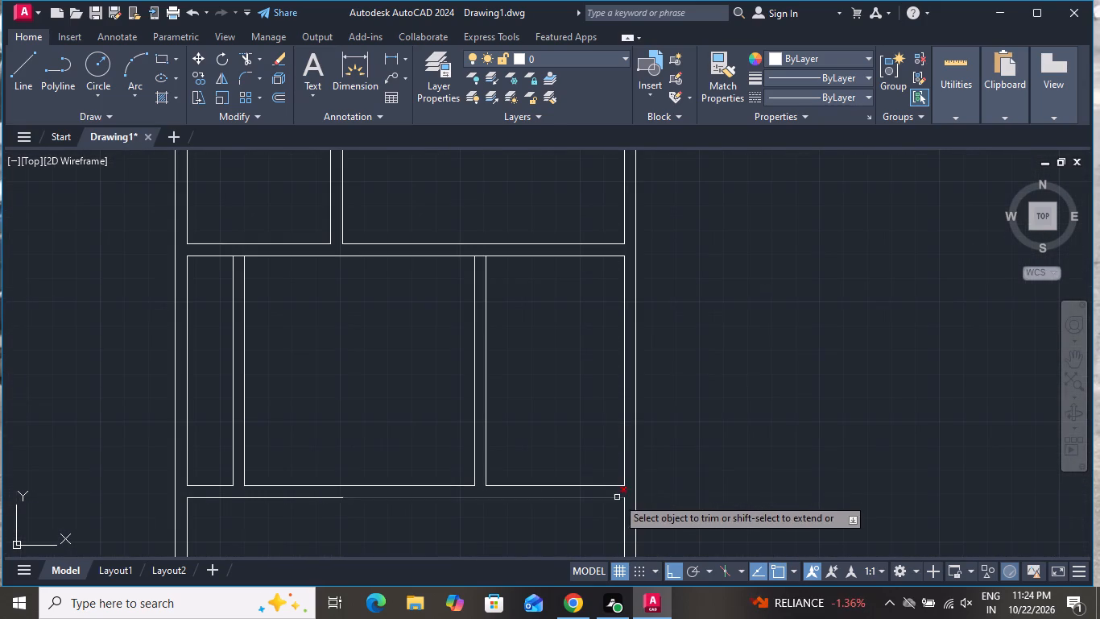
pyautogui.scroll(4, 488, 247)
pyautogui.click(445, 272)
pyautogui.click(441, 354)
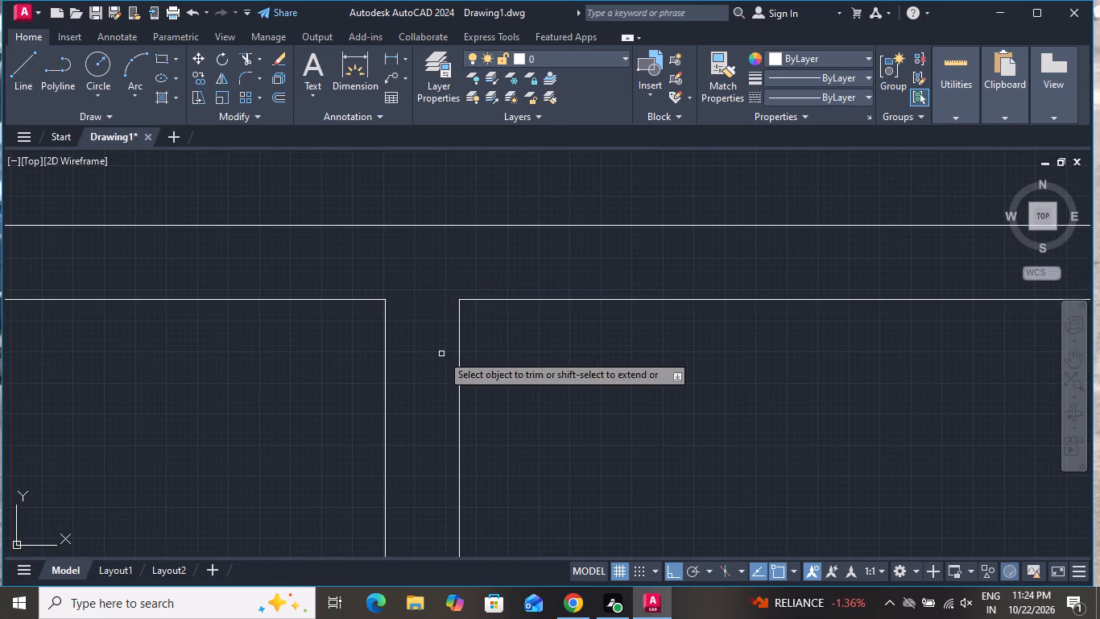
pyautogui.scroll(-4, 461, 286)
pyautogui.scroll(5, 197, 293)
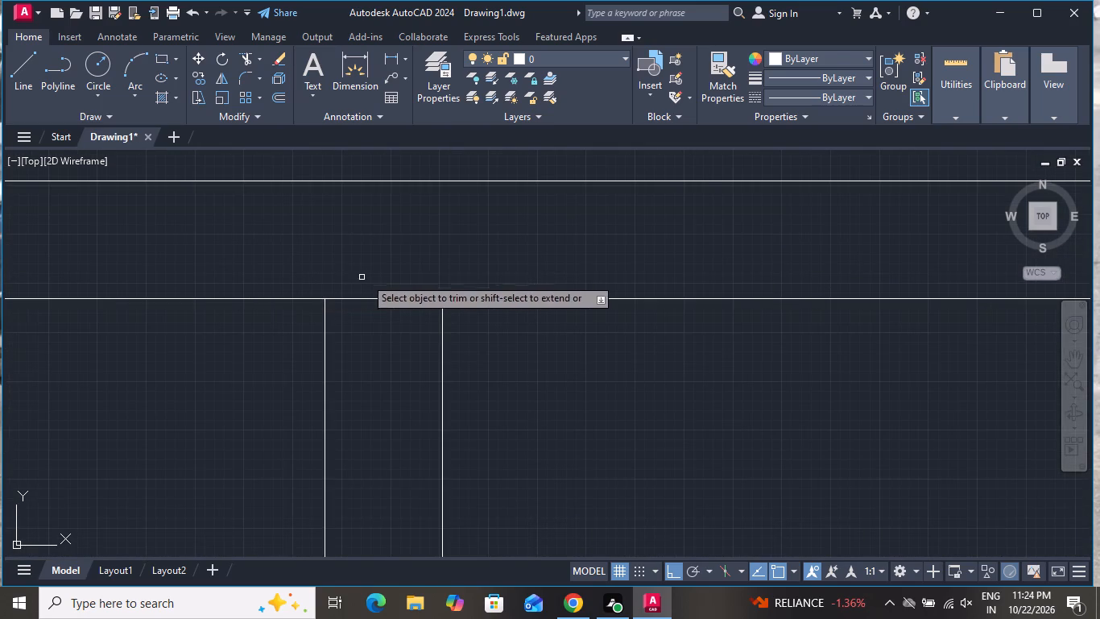
pyautogui.click(369, 276)
pyautogui.click(378, 330)
pyautogui.rightClick(405, 275)
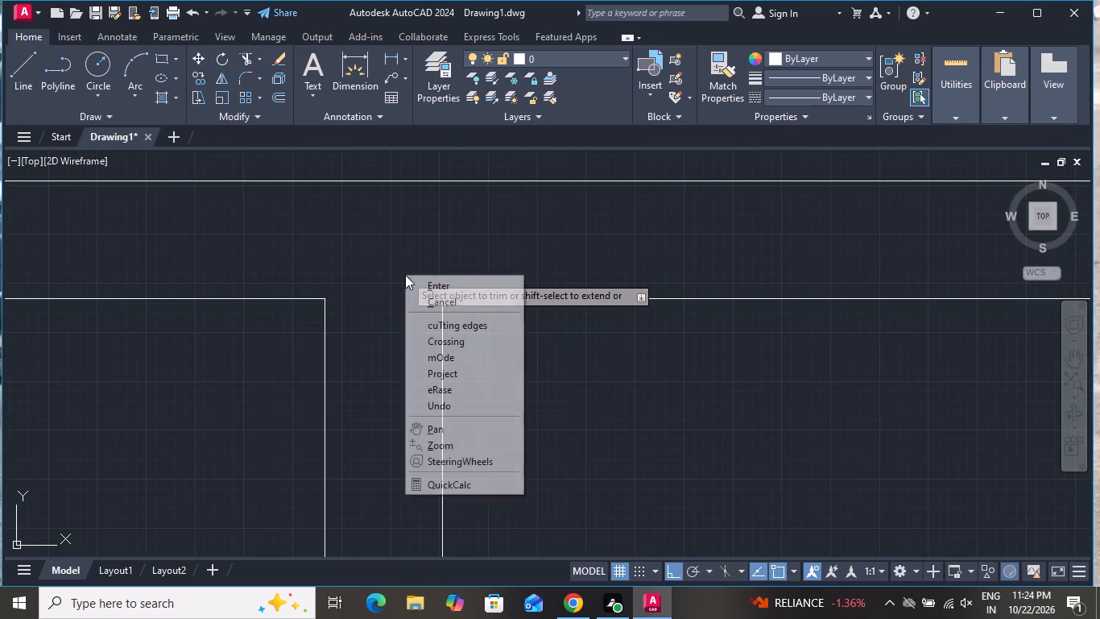
pyautogui.click(427, 294)
# Offset the left outer wall's inner line in the bottom room 8'6" to the right, and offset the result 6" further to form a partition.
pyautogui.scroll(-4, 432, 314)
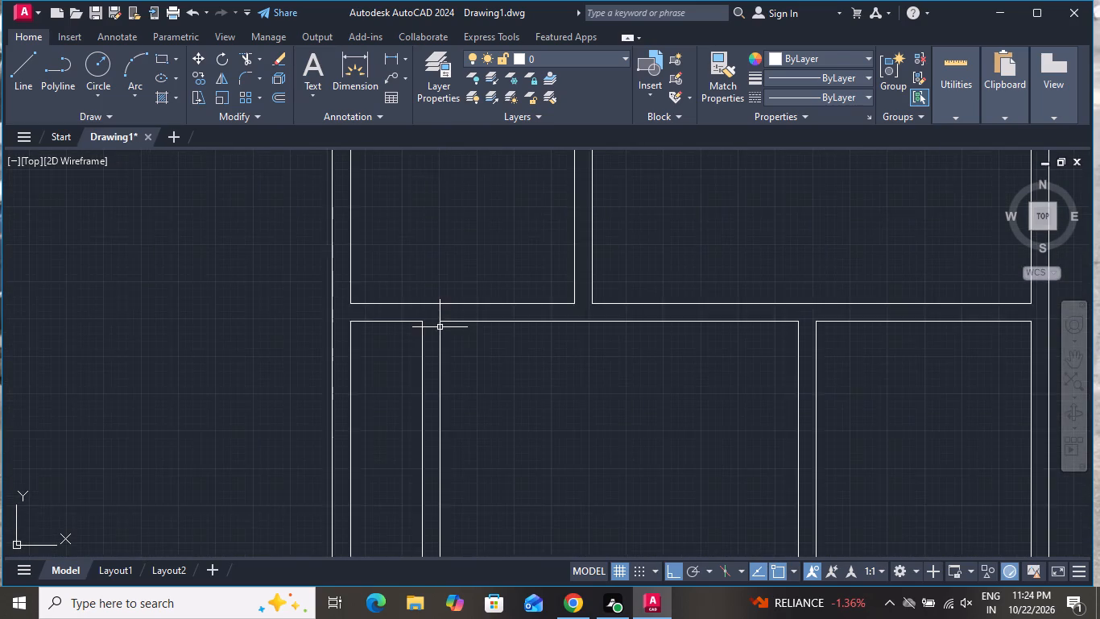
pyautogui.scroll(-2, 440, 328)
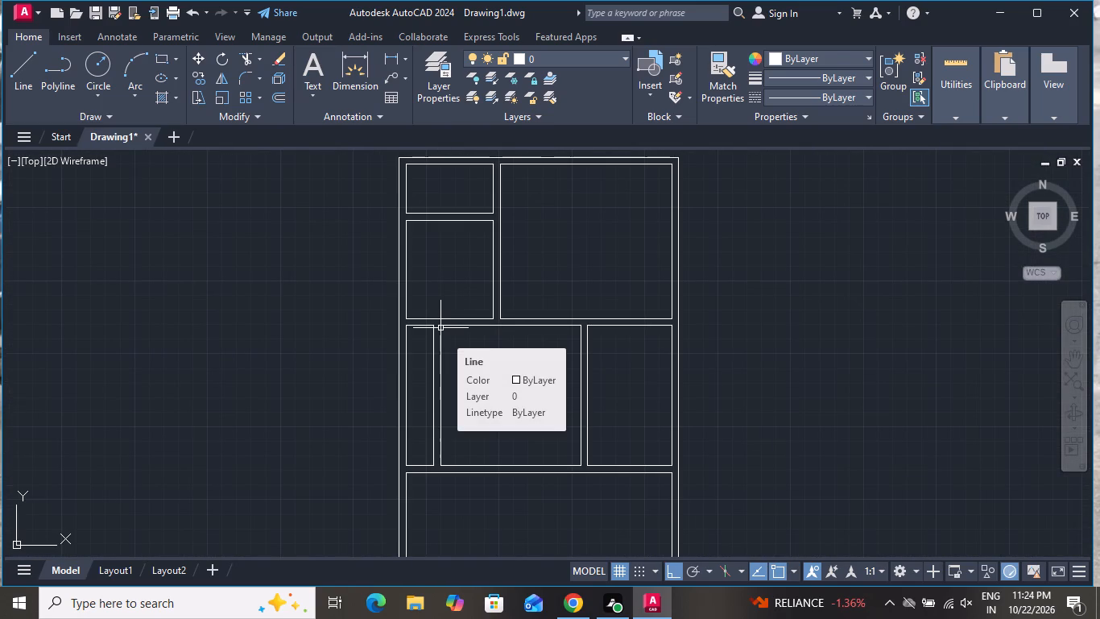
pyautogui.scroll(-1, 440, 328)
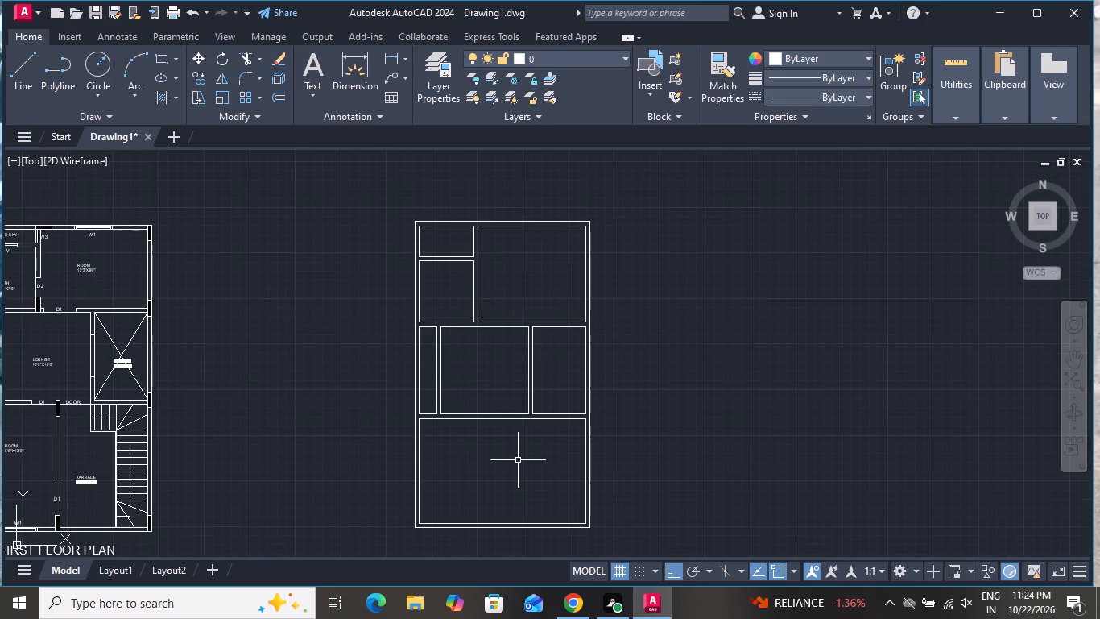
pyautogui.write('O T')
pyautogui.press('space')
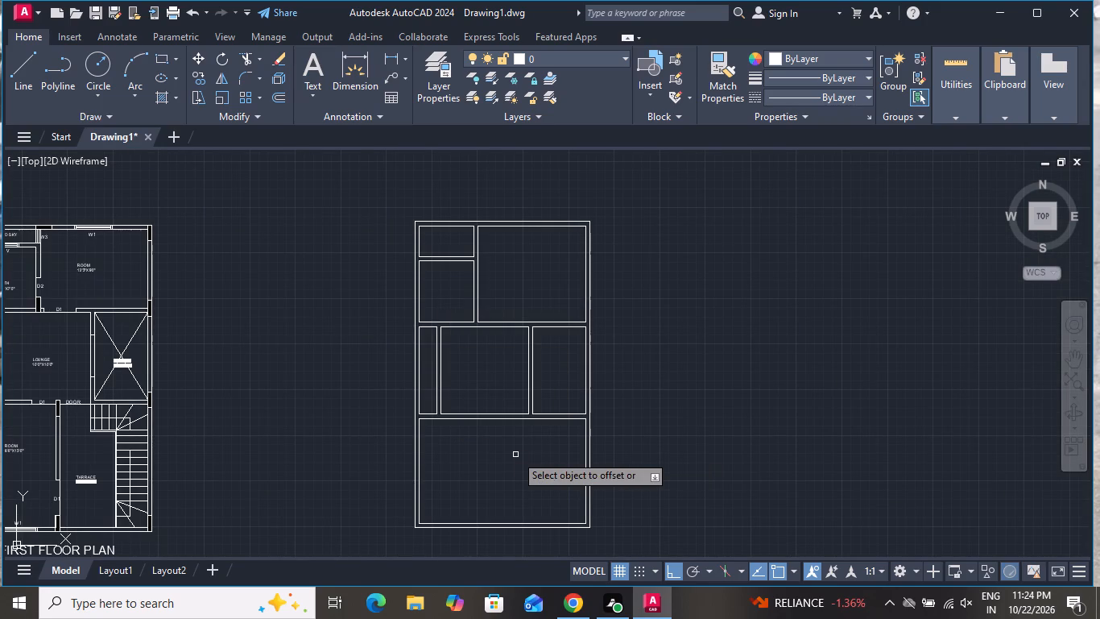
pyautogui.scroll(1, 428, 473)
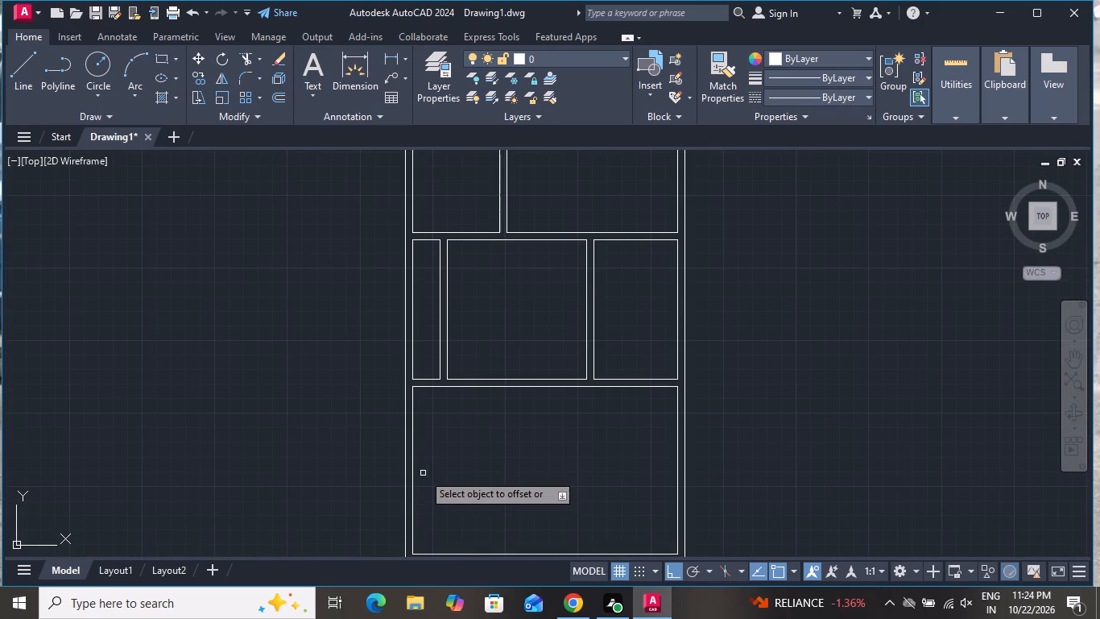
pyautogui.click(412, 485)
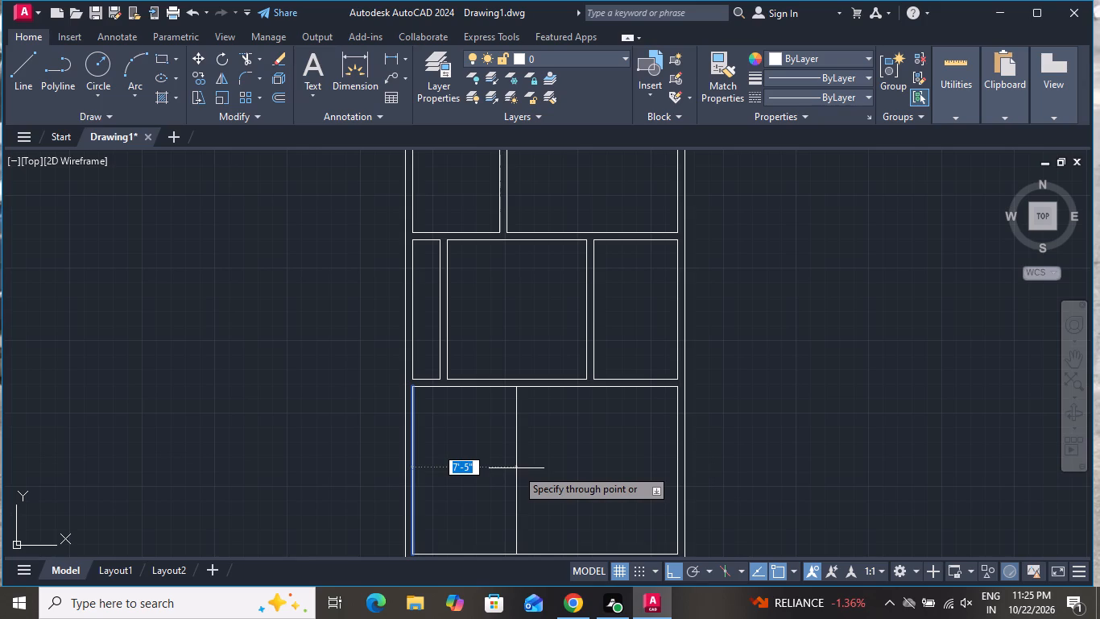
pyautogui.write("8'6")
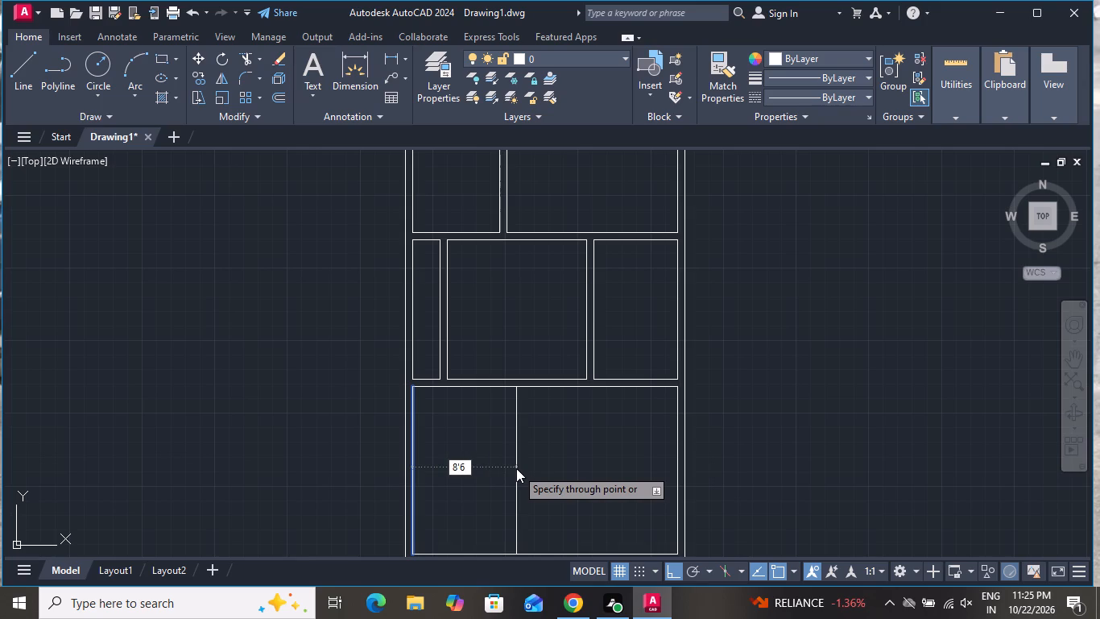
pyautogui.hotkey('shift', '"')
pyautogui.press('Return')
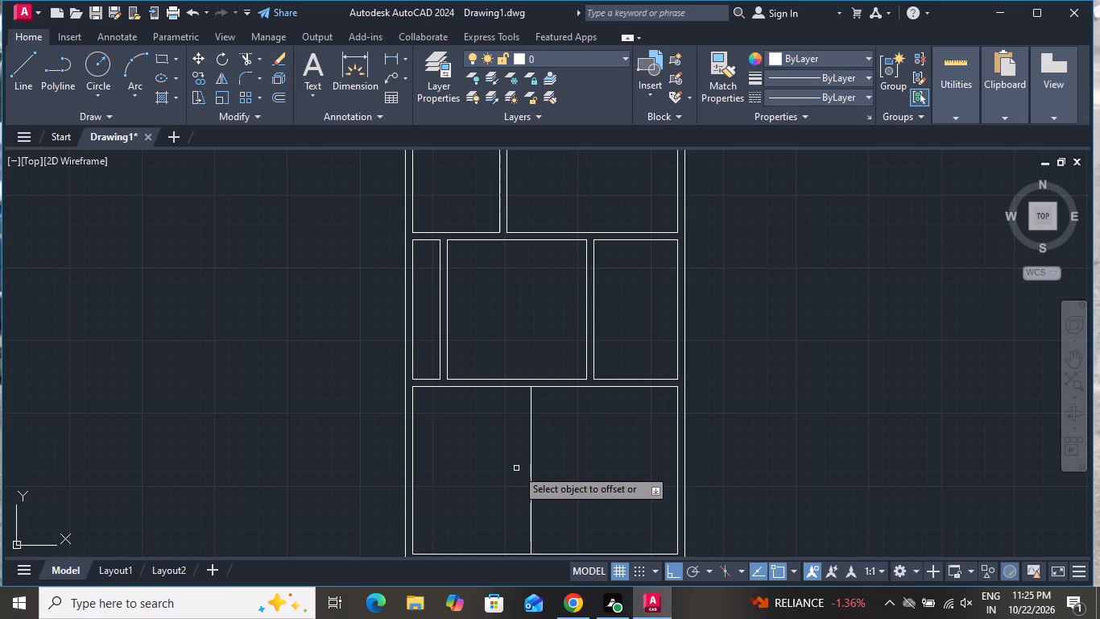
pyautogui.click(532, 429)
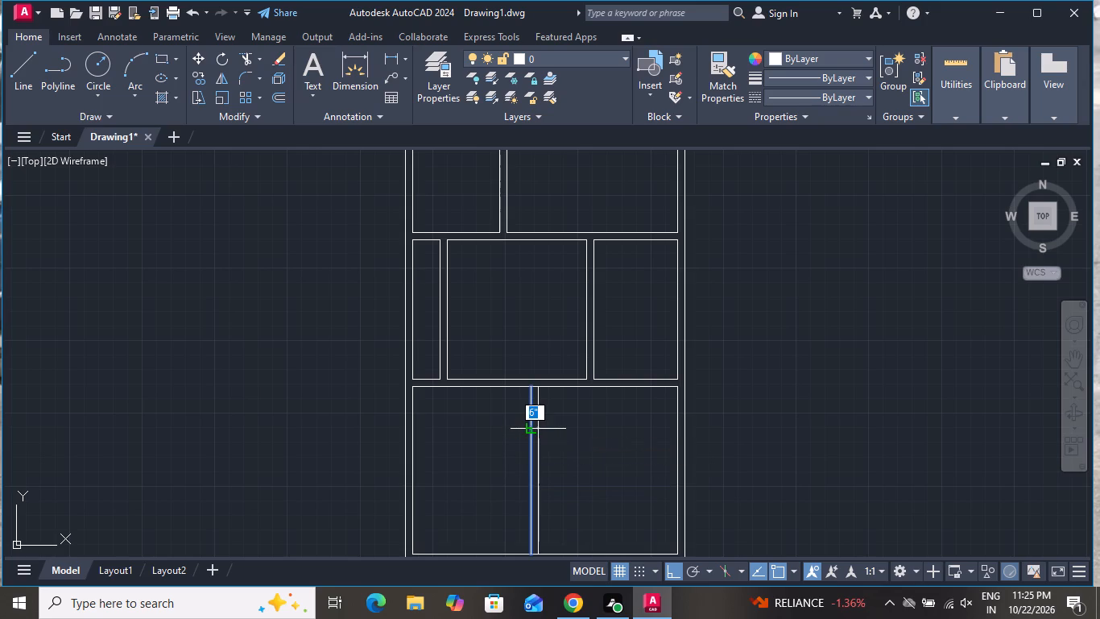
pyautogui.press('6')
pyautogui.hotkey('shift', '"')
pyautogui.press('Return')
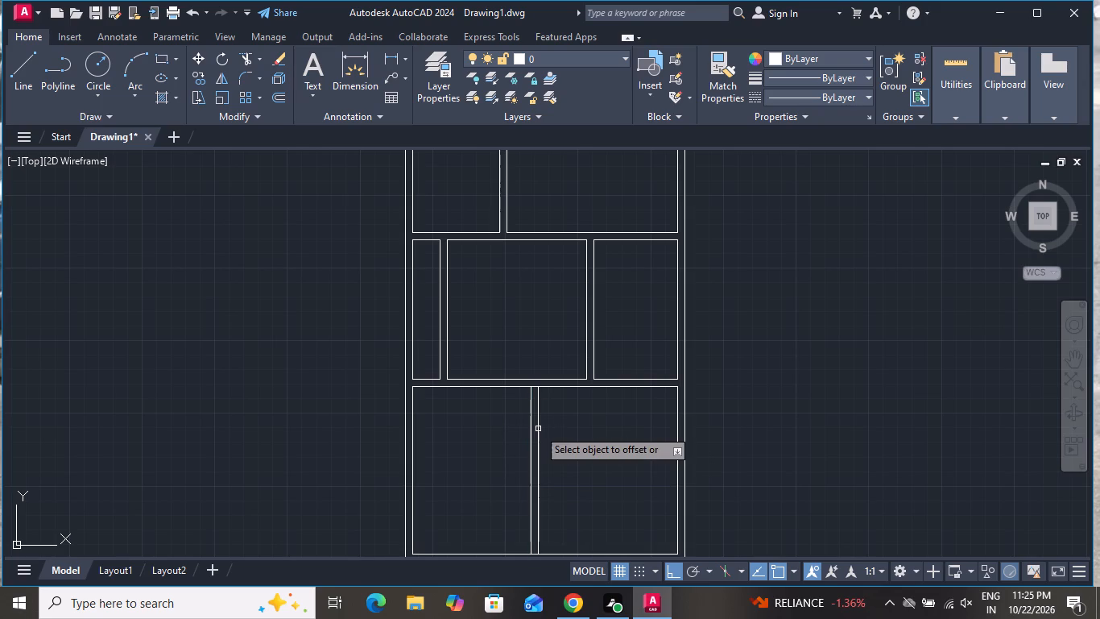
# Trim the lower horizontal partition's lower line and the bottom outer wall's inner line between the bottom vertical partition's faces, opening both junctions.
pyautogui.scroll(-2, 520, 397)
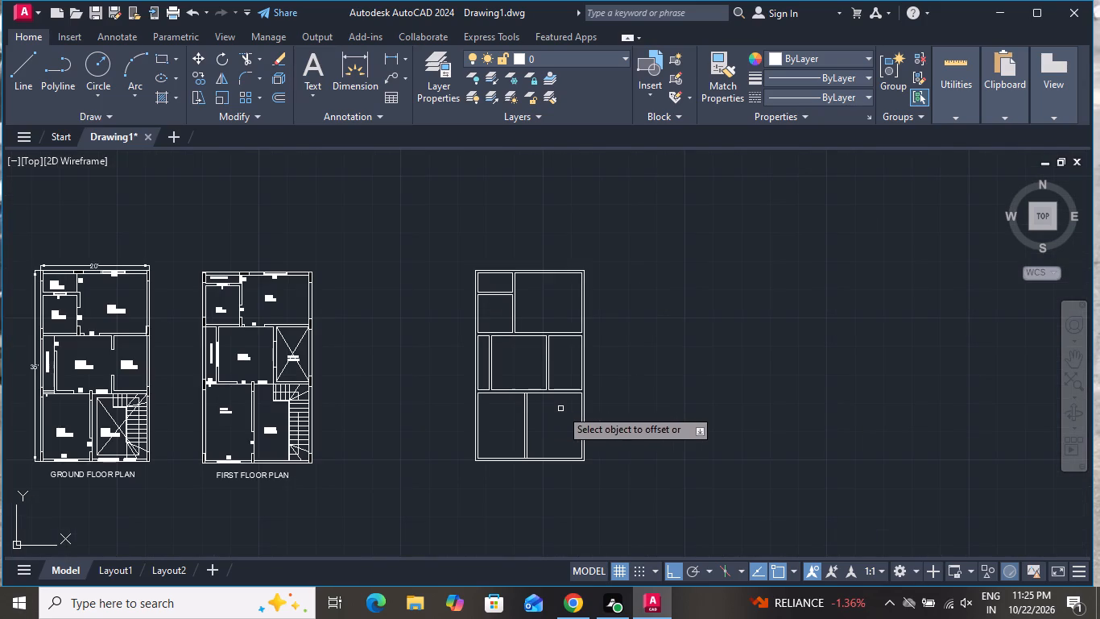
pyautogui.rightClick(560, 409)
pyautogui.click(575, 434)
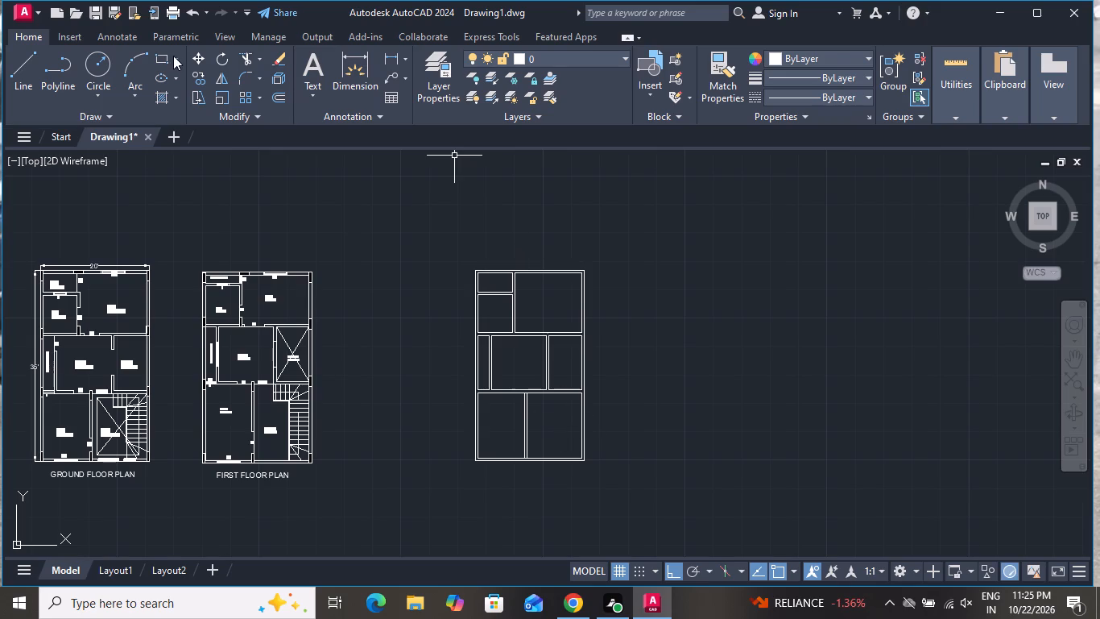
pyautogui.click(246, 61)
pyautogui.scroll(4, 522, 405)
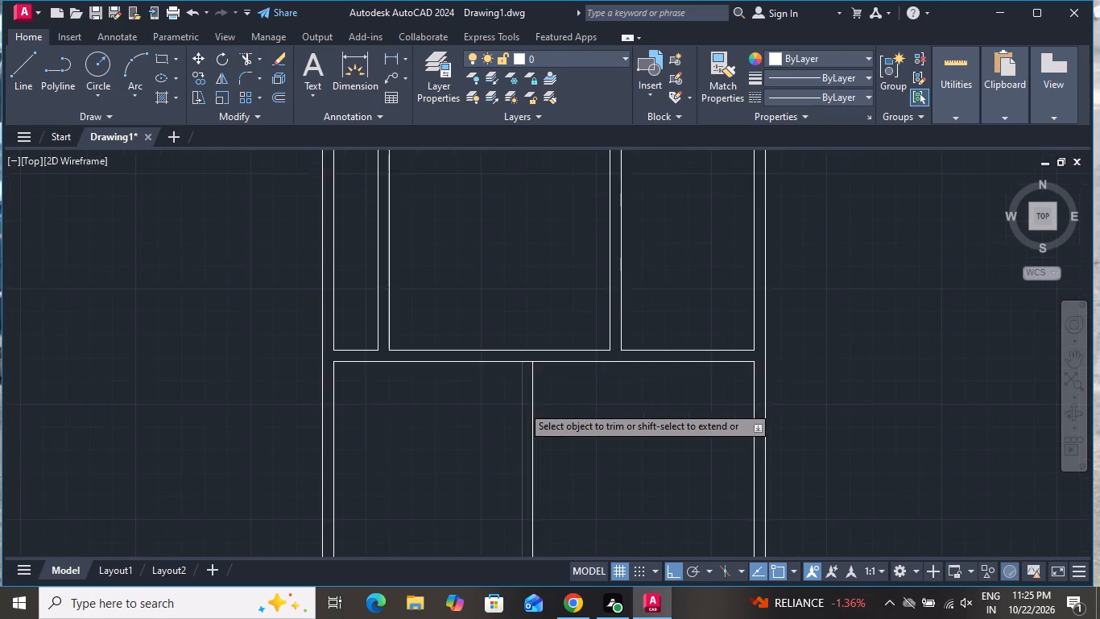
pyautogui.click(531, 335)
pyautogui.scroll(-2, 591, 320)
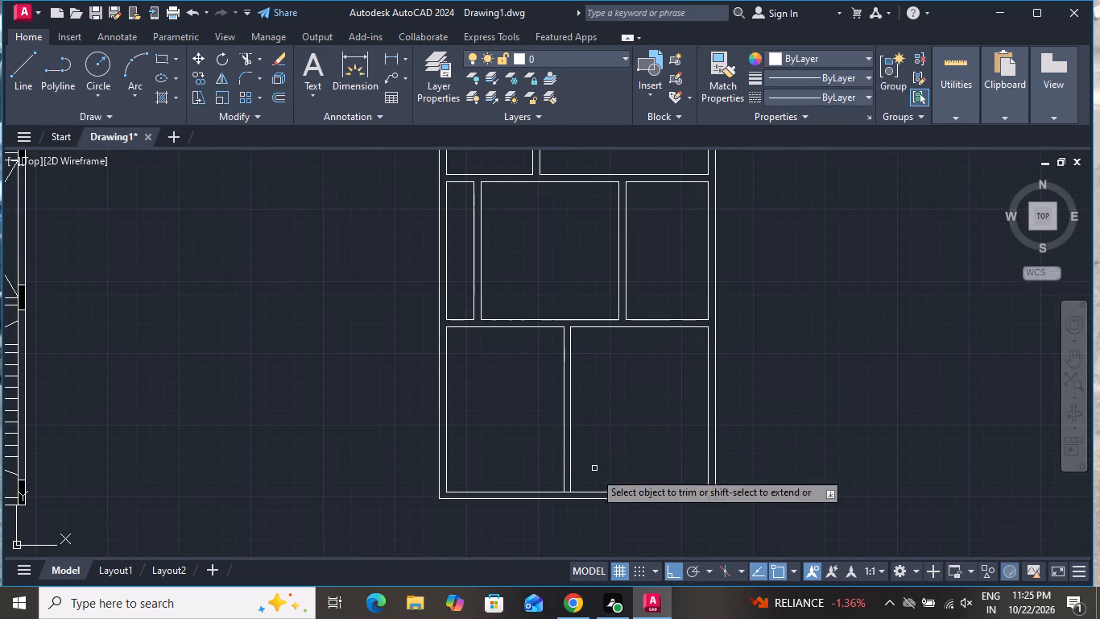
pyautogui.scroll(4, 562, 495)
pyautogui.click(577, 473)
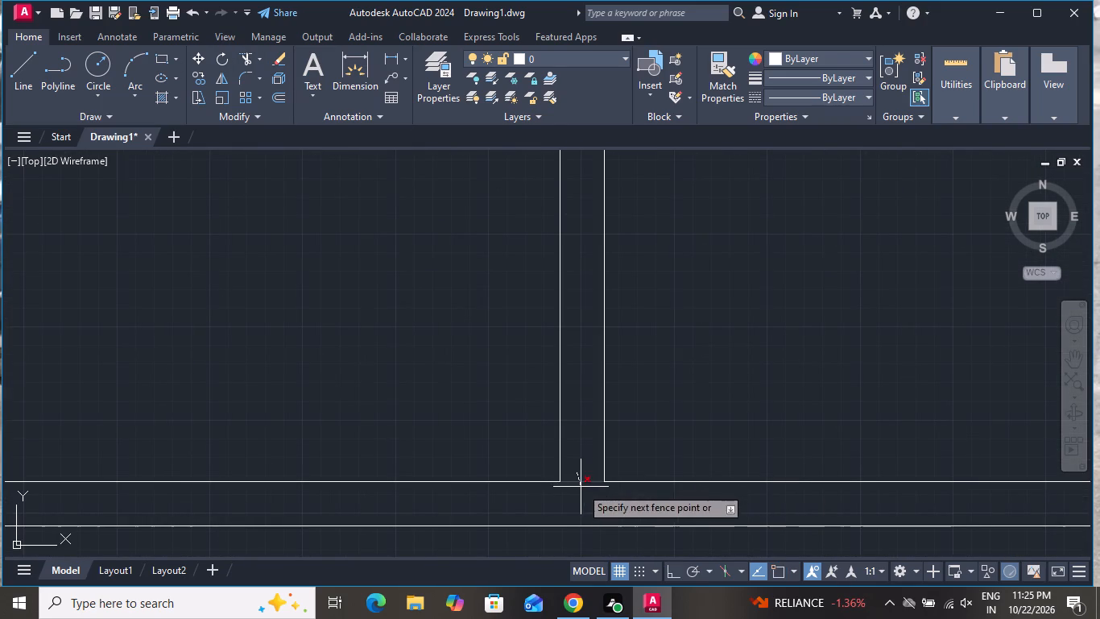
pyautogui.click(581, 487)
pyautogui.rightClick(646, 343)
pyautogui.click(665, 364)
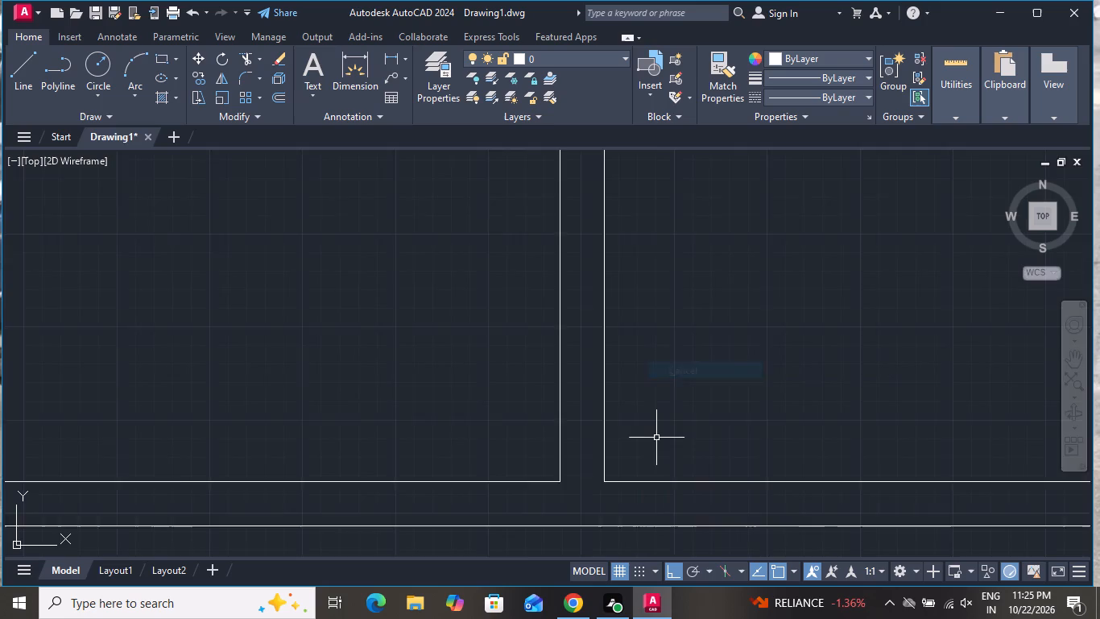
# Draw a vertical line across the top outer wall from the midpoint of the large top room's upper inner line.
pyautogui.scroll(-5, 655, 444)
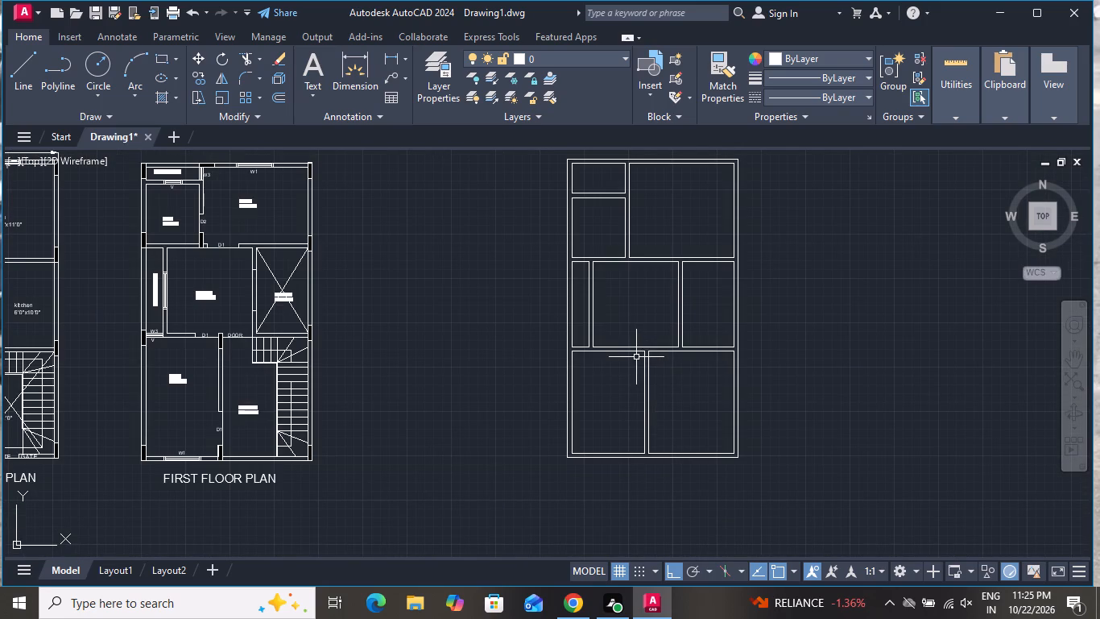
pyautogui.scroll(-2, 636, 357)
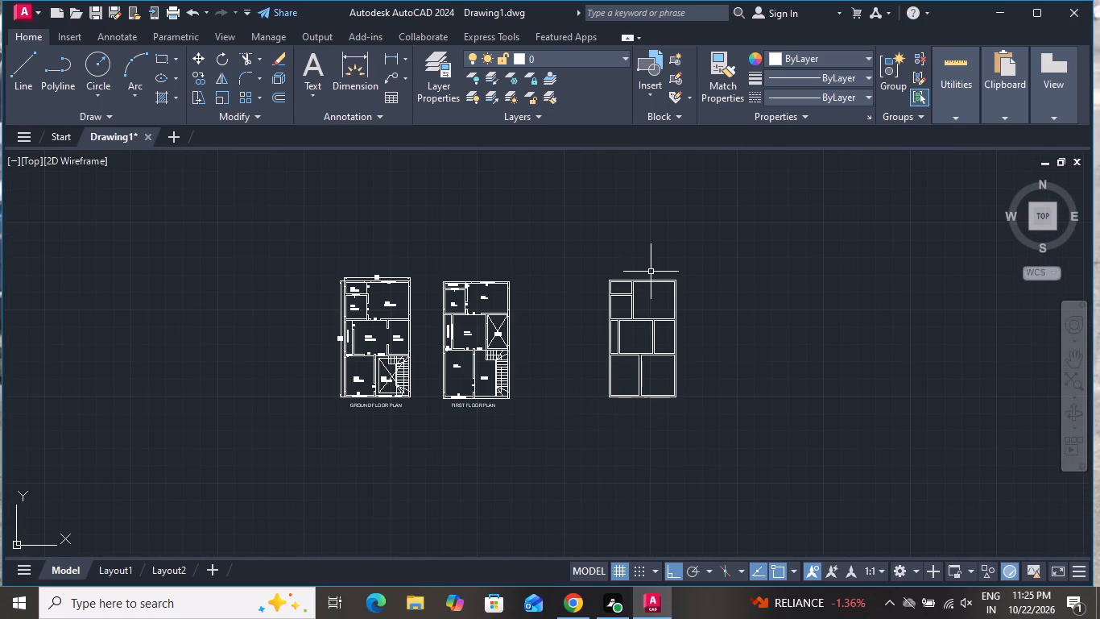
pyautogui.scroll(5, 653, 270)
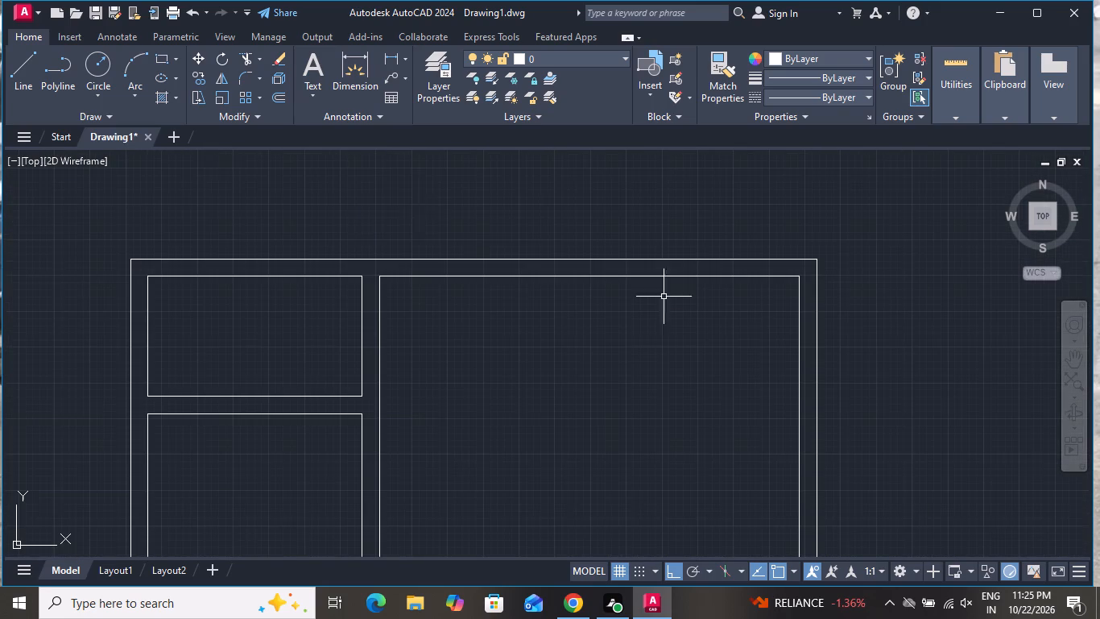
pyautogui.click(27, 60)
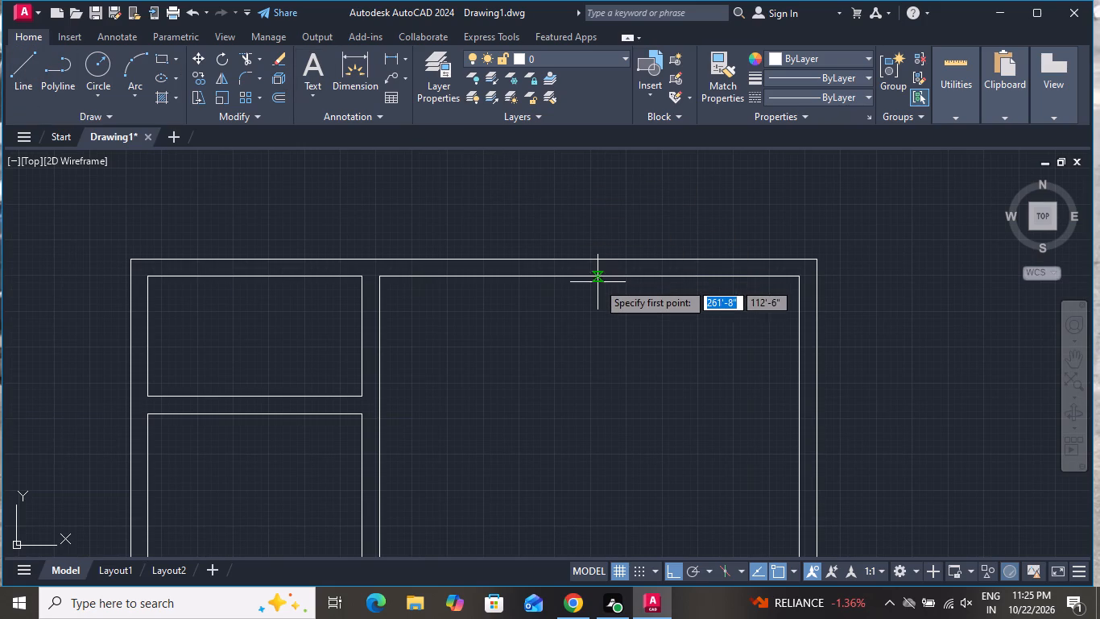
pyautogui.click(589, 278)
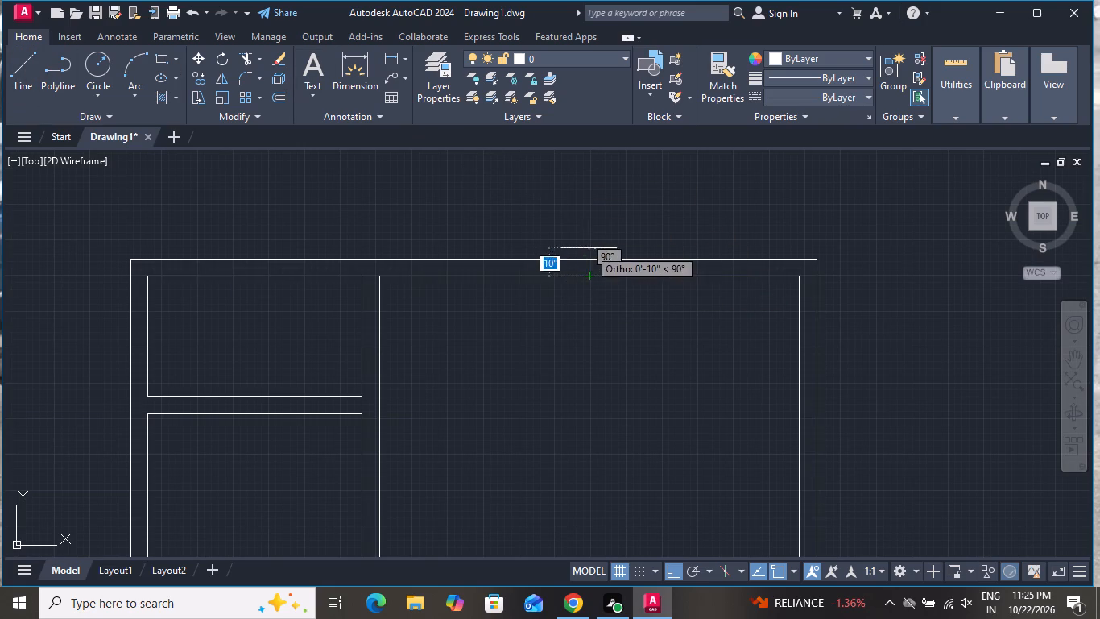
pyautogui.click(588, 263)
pyautogui.rightClick(588, 263)
pyautogui.click(602, 283)
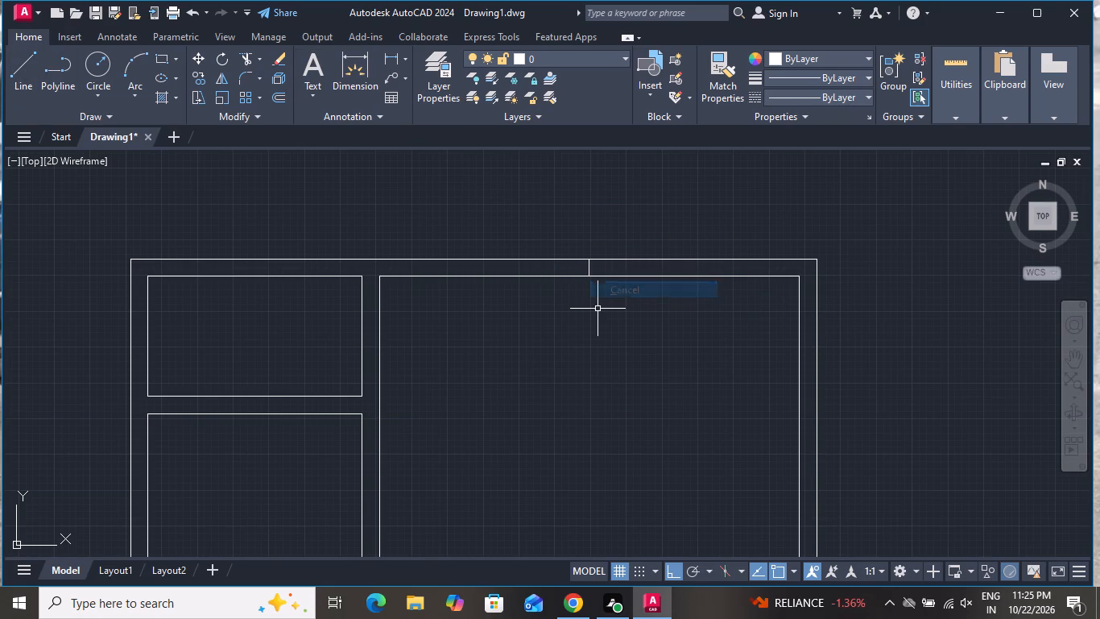
# Offset the short centre line in the top wall 2' to each side to mark the window opening's edges.
pyautogui.press('o')
pyautogui.press('space')
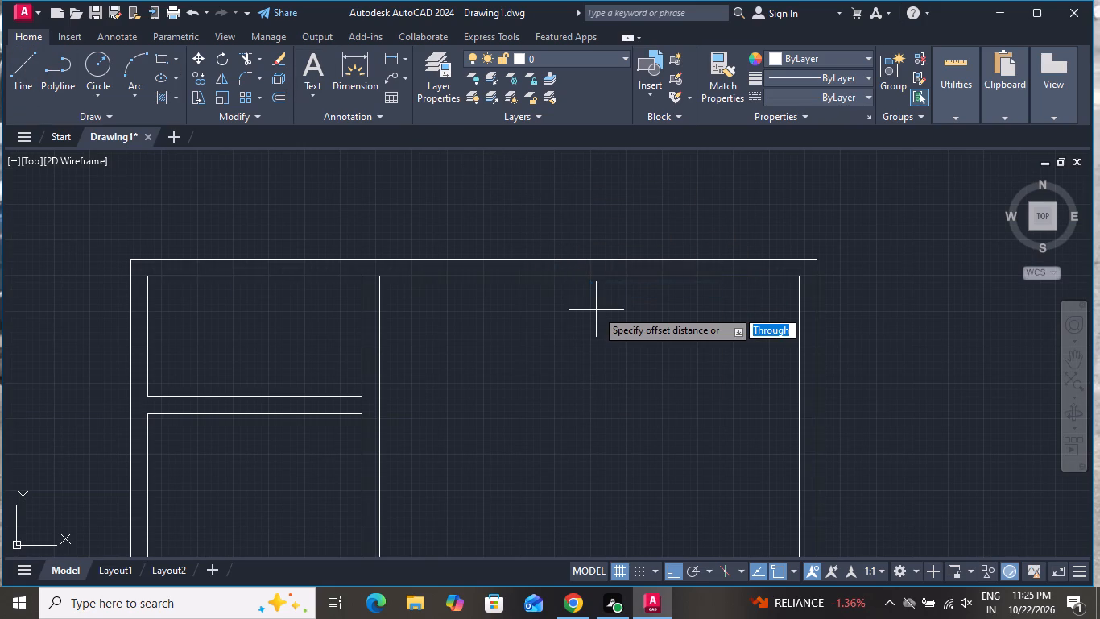
pyautogui.write("2'")
pyautogui.press('Return')
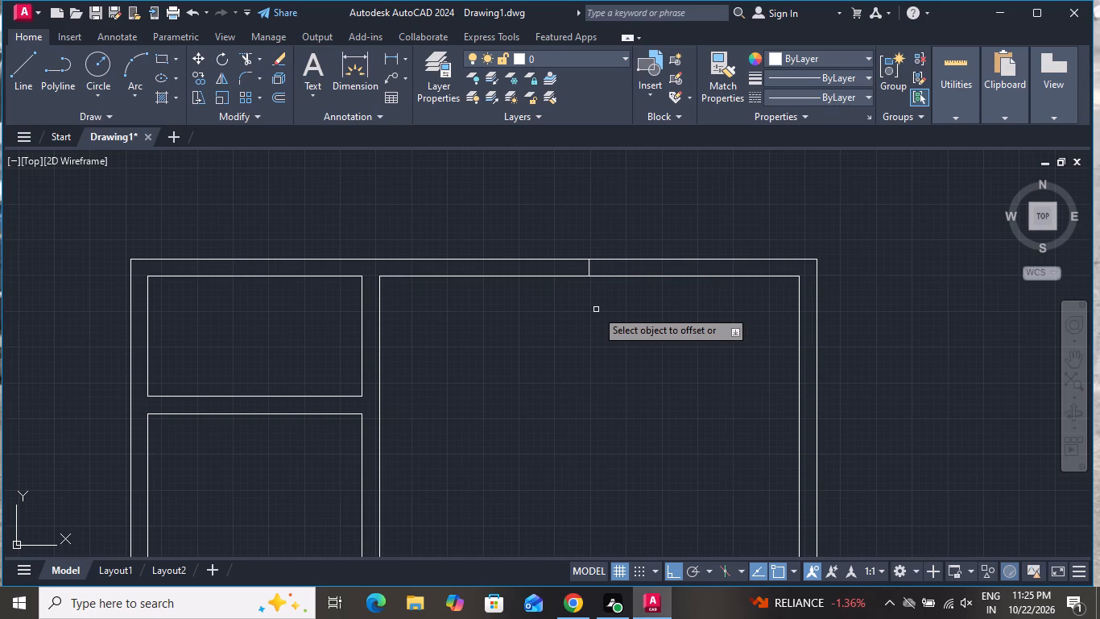
pyautogui.click(590, 272)
pyautogui.click(584, 272)
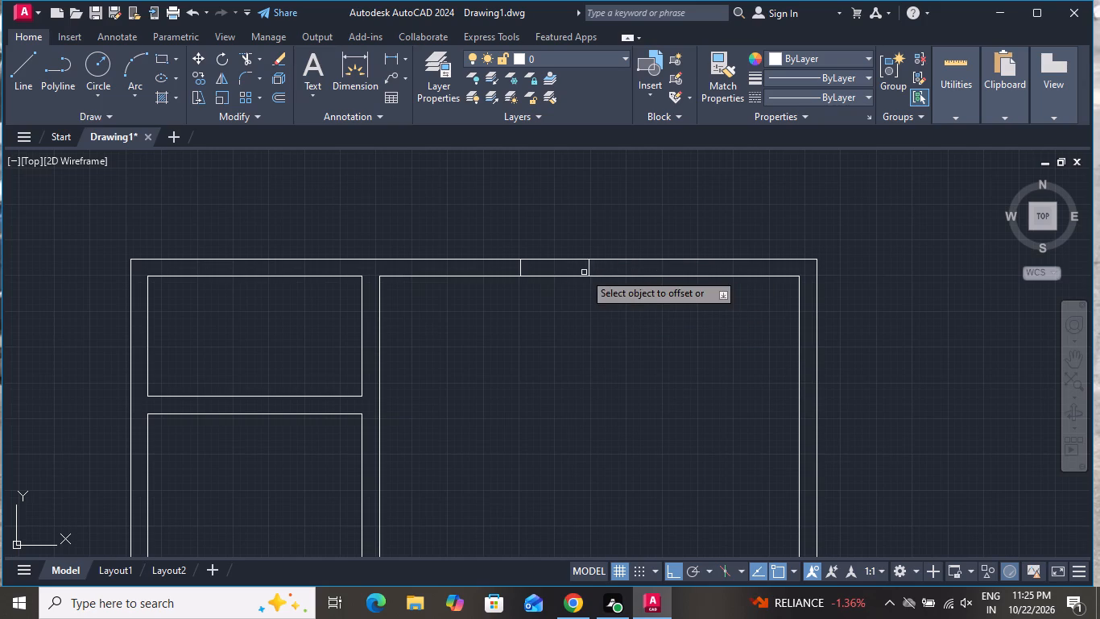
pyautogui.click(590, 271)
pyautogui.click(627, 271)
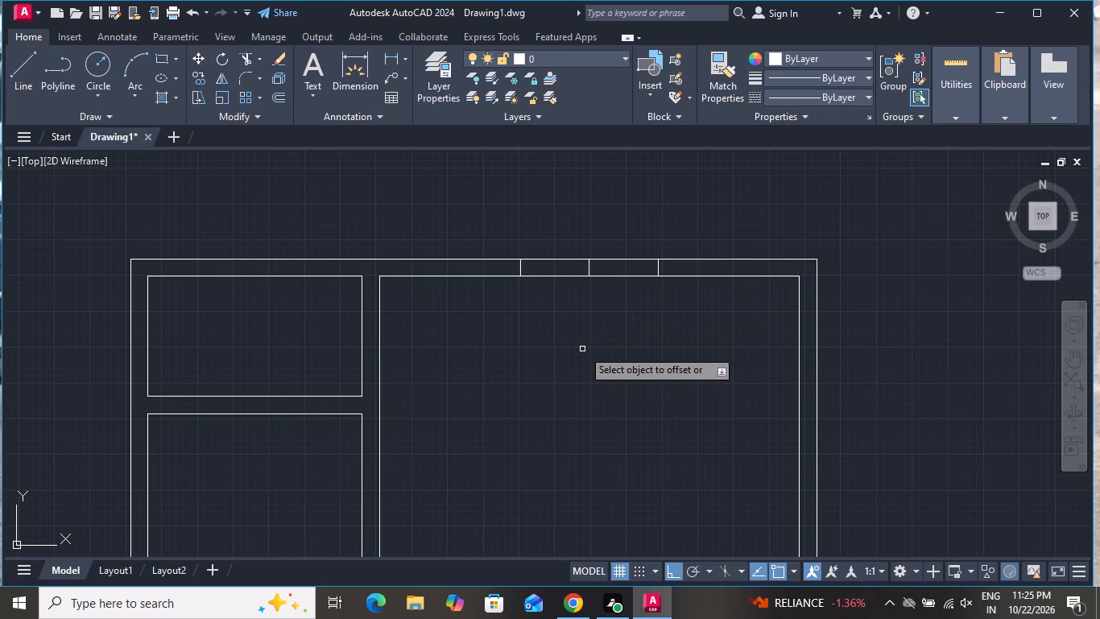
pyautogui.rightClick(572, 343)
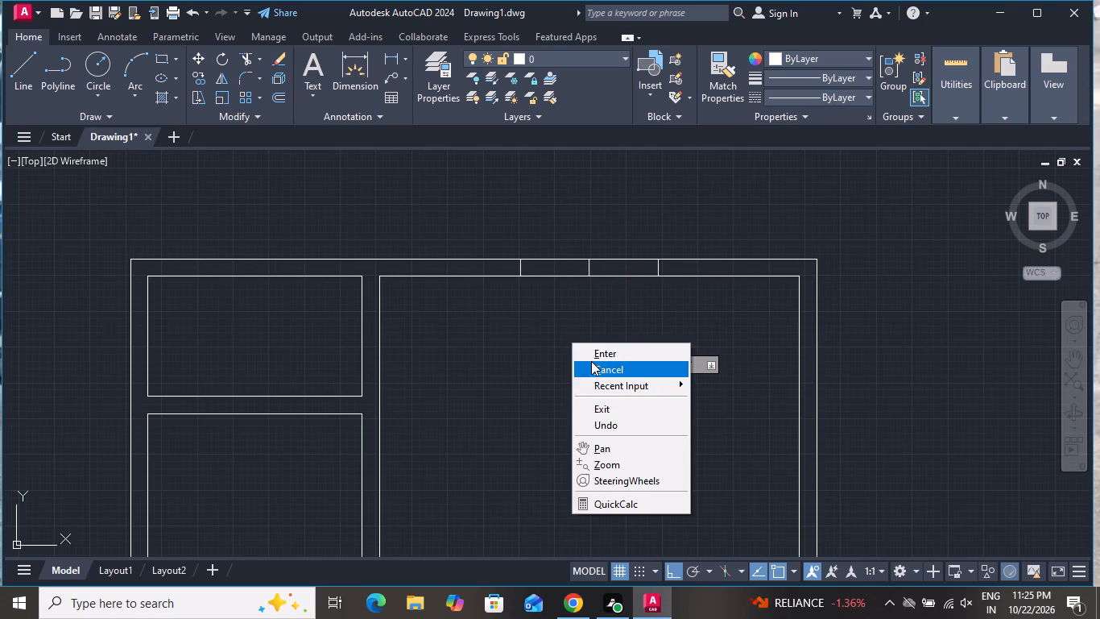
pyautogui.click(591, 361)
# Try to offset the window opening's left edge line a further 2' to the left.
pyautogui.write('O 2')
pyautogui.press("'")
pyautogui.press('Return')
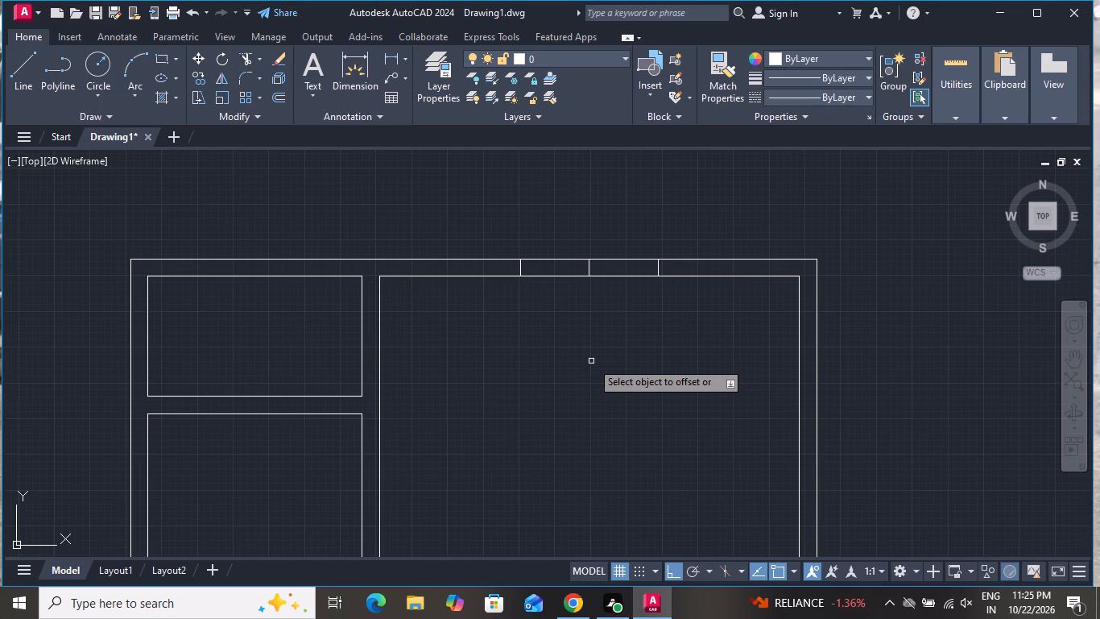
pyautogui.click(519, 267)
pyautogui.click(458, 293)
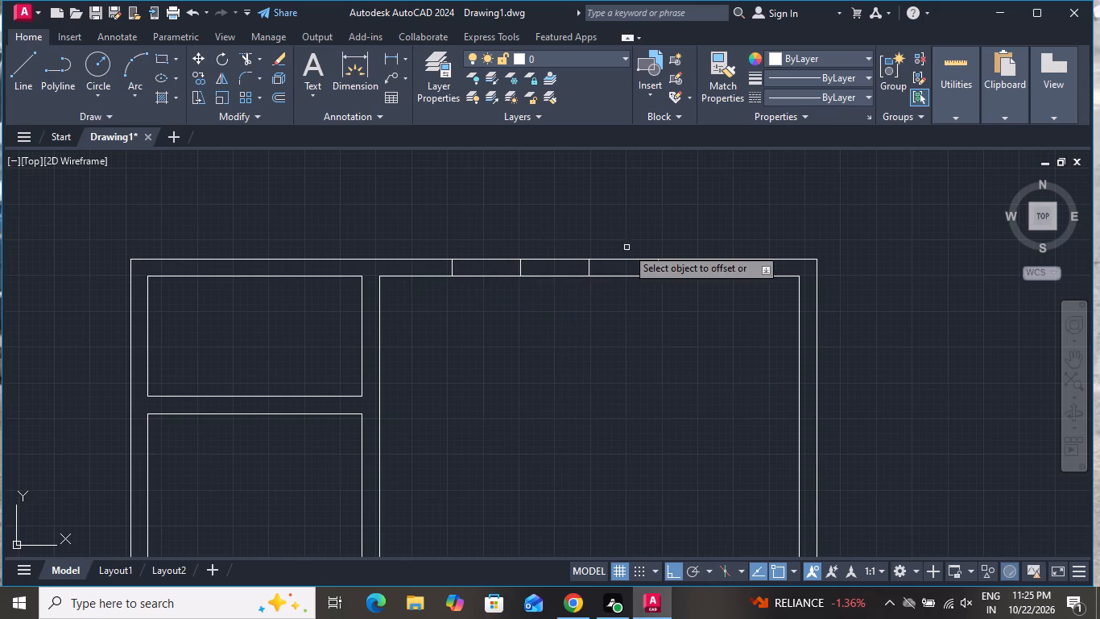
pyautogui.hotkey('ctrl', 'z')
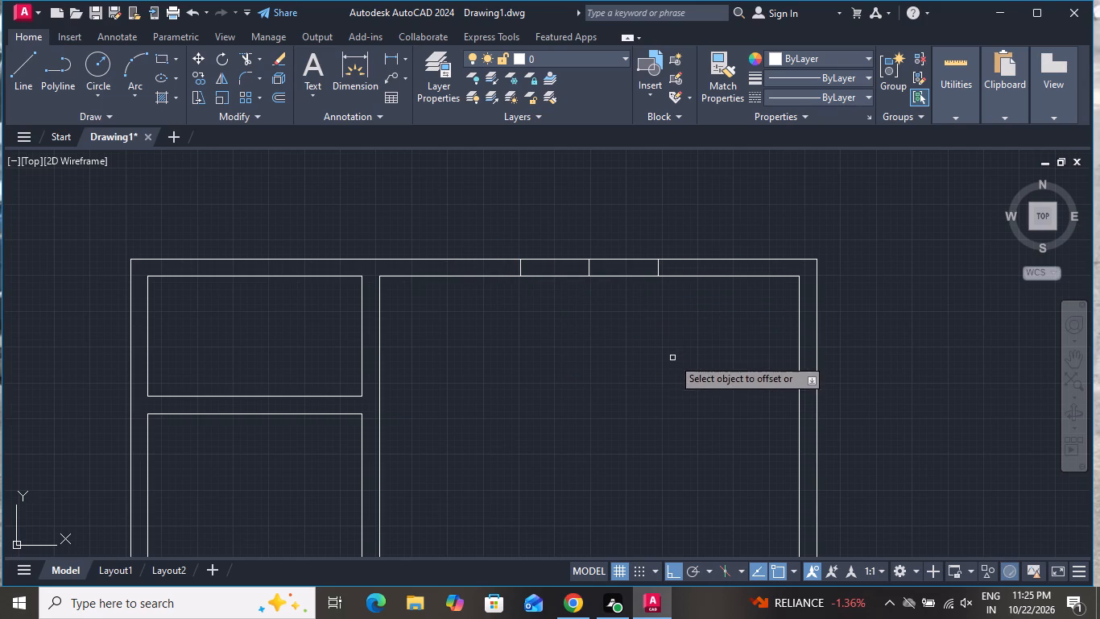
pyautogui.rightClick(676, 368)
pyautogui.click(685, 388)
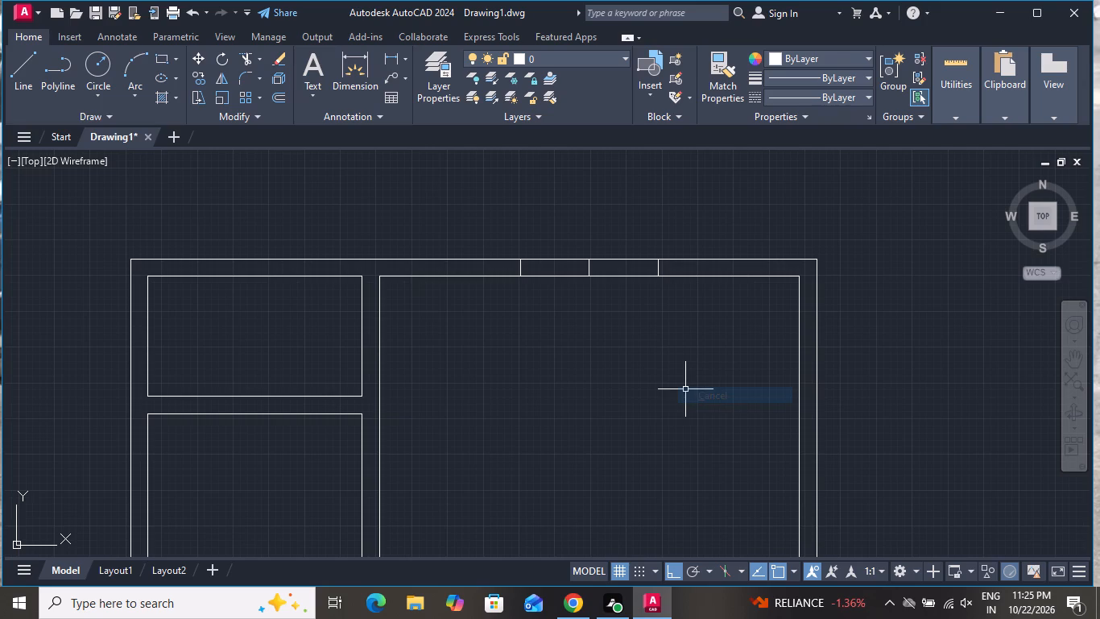
# Offset both edge lines of the top wall's window opening 2" outward to form the frame sides.
pyautogui.write('O')
pyautogui.press('space')
pyautogui.press('2')
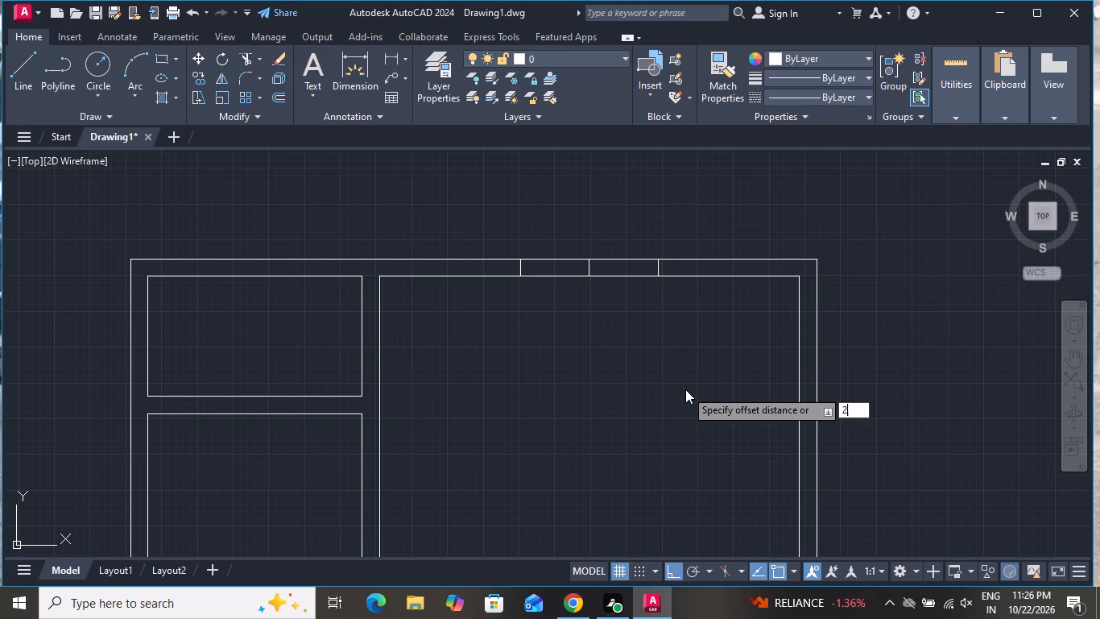
pyautogui.hotkey('shift', '"')
pyautogui.press('Return')
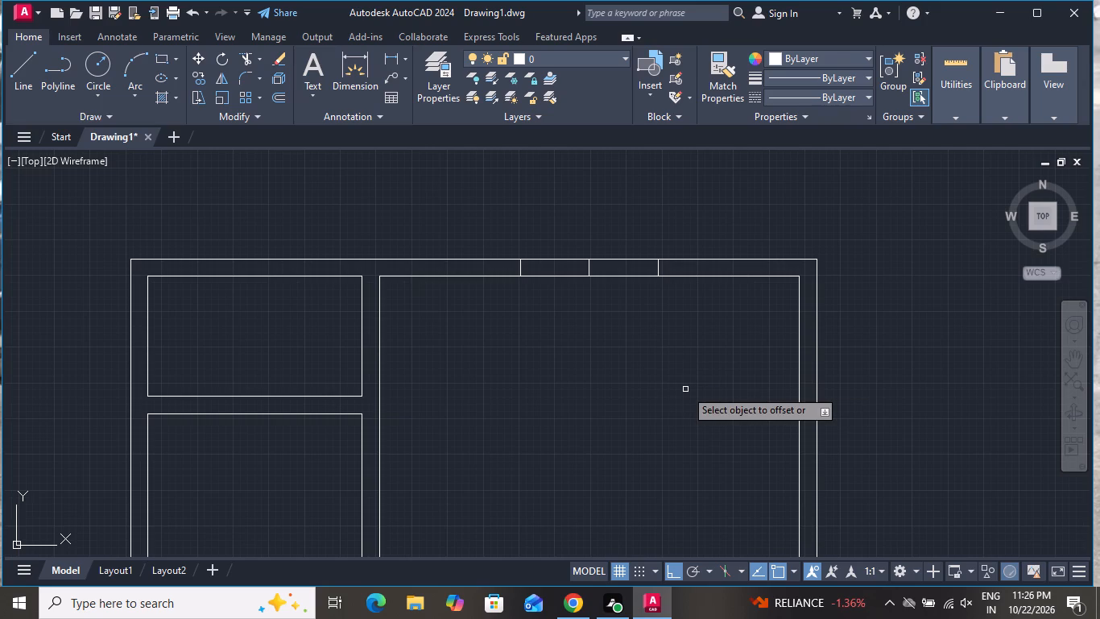
pyautogui.click(657, 268)
pyautogui.click(689, 266)
pyautogui.click(519, 268)
pyautogui.click(456, 280)
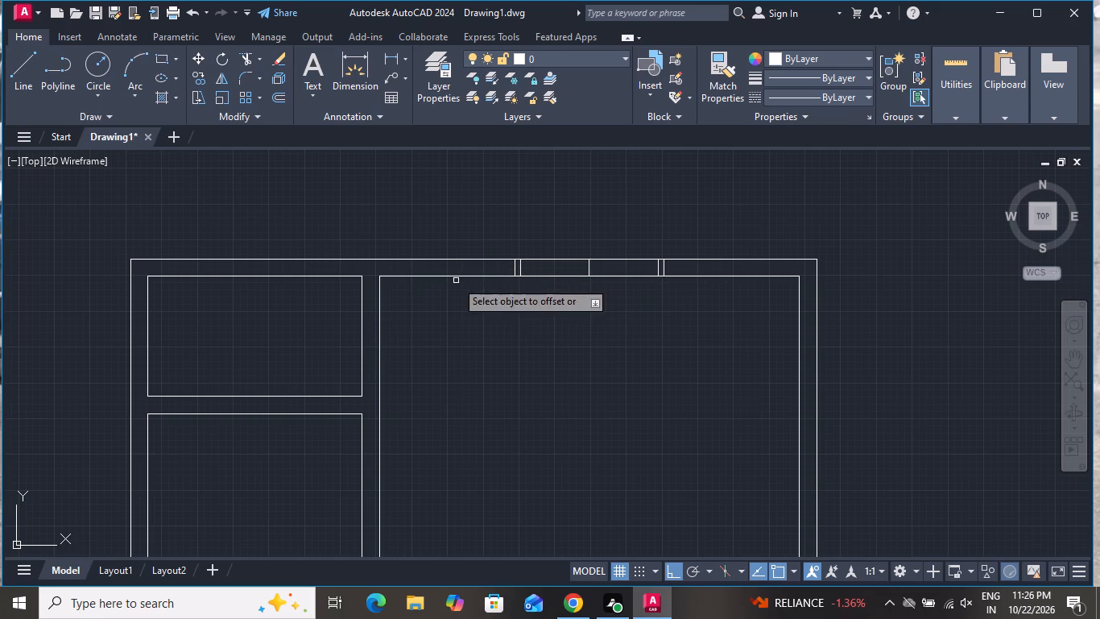
pyautogui.rightClick(519, 363)
pyautogui.click(545, 387)
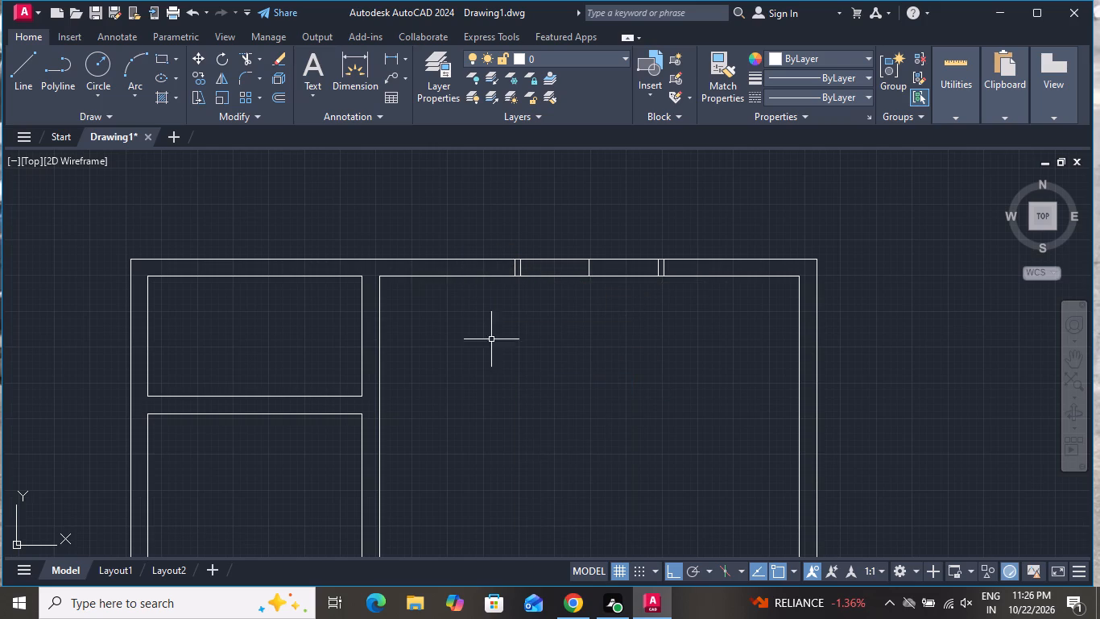
# Draw a horizontal line through the middle of the wall thickness between the midpoints of the window's two inner edge lines.
pyautogui.click(25, 75)
pyautogui.scroll(2, 526, 246)
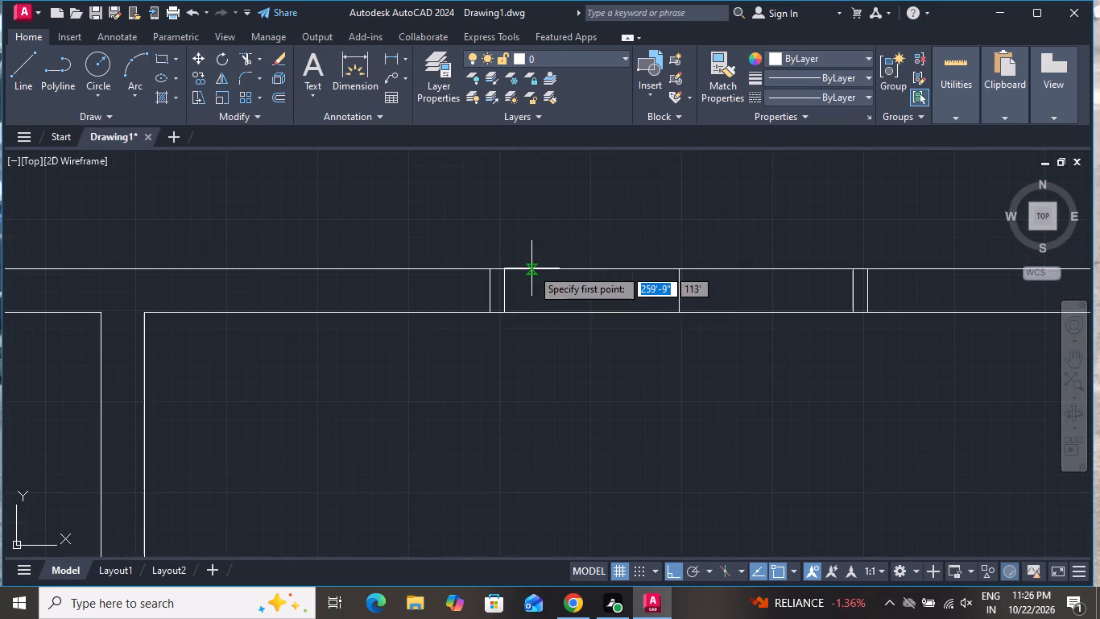
pyautogui.click(505, 290)
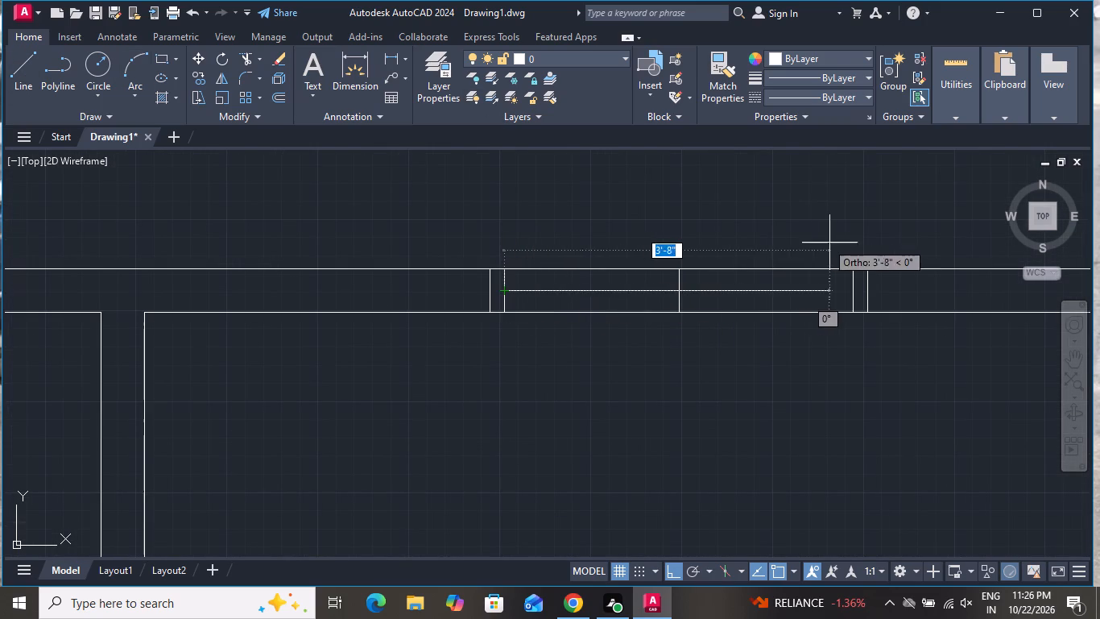
pyautogui.click(851, 295)
pyautogui.rightClick(851, 295)
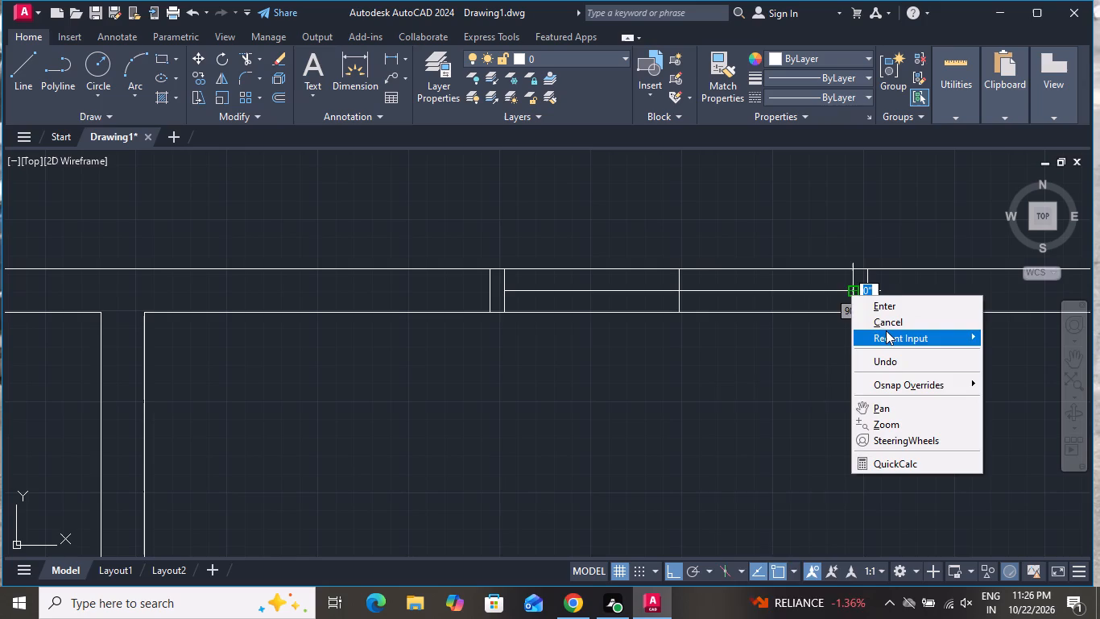
pyautogui.click(886, 318)
# Offset the window's horizontal middle line 1" above and 1" below to form the glazing lines.
pyautogui.press('o')
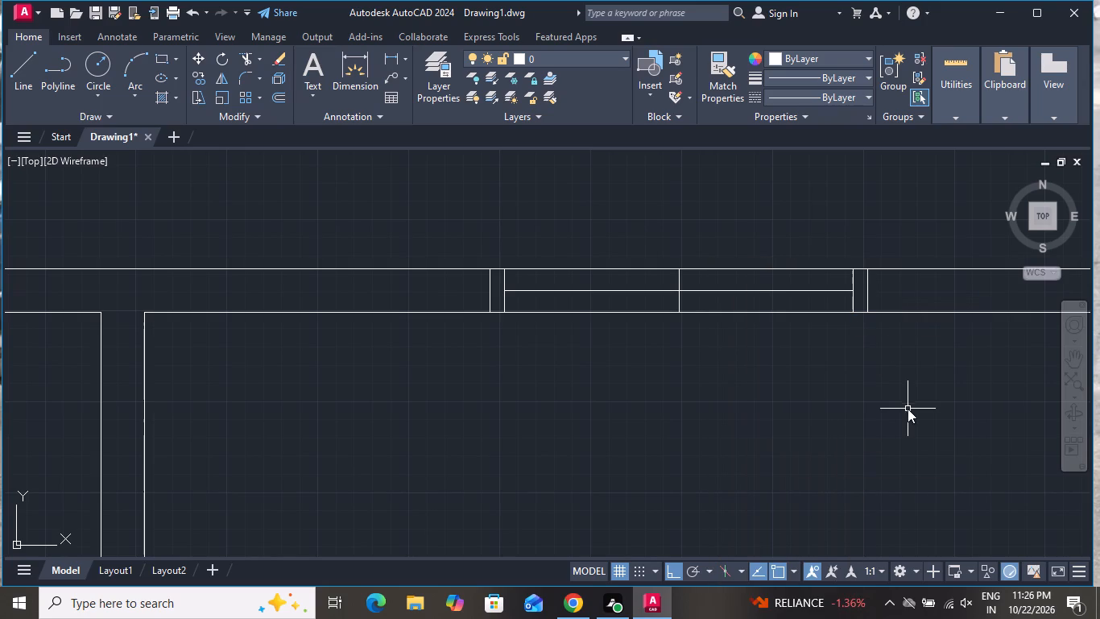
pyautogui.press('space')
pyautogui.press('1')
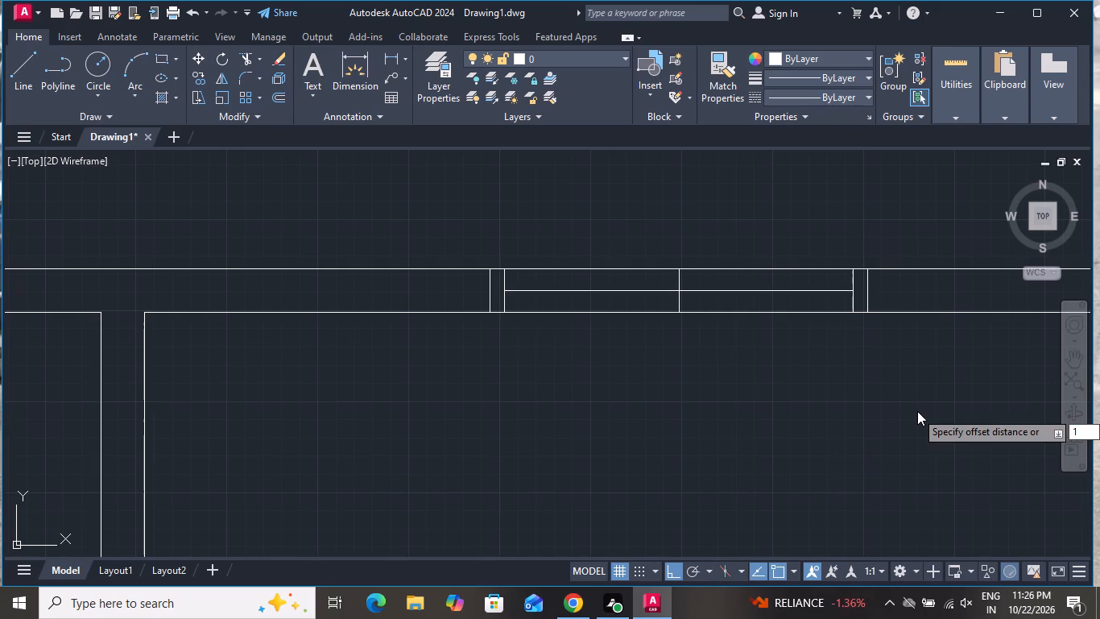
pyautogui.hotkey('shift', '"')
pyautogui.press('Return')
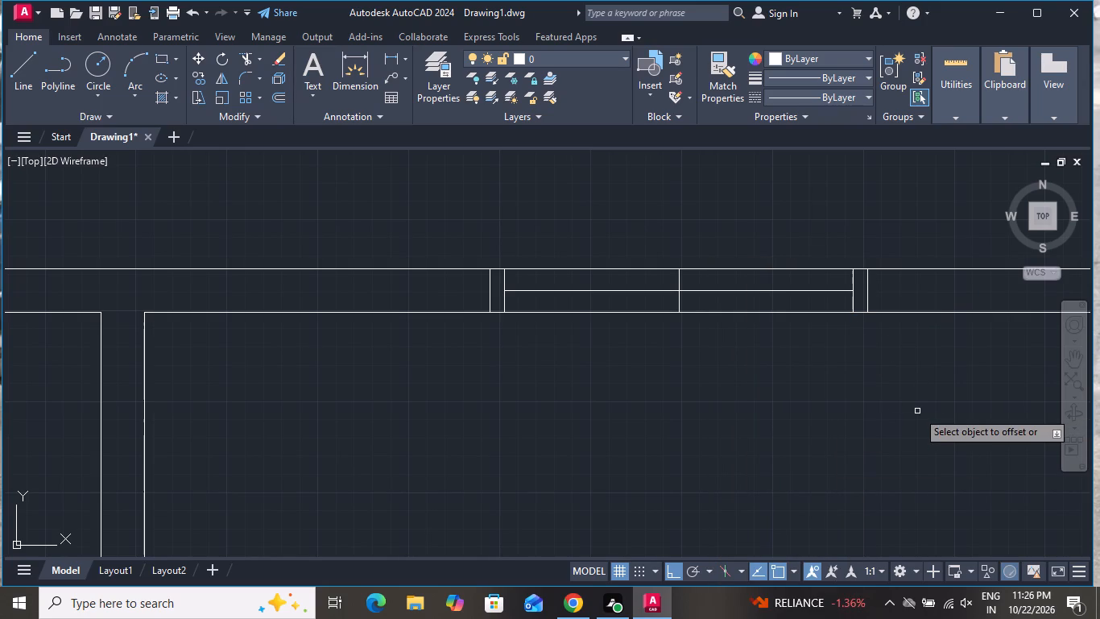
pyautogui.click(808, 288)
pyautogui.click(812, 305)
pyautogui.click(811, 288)
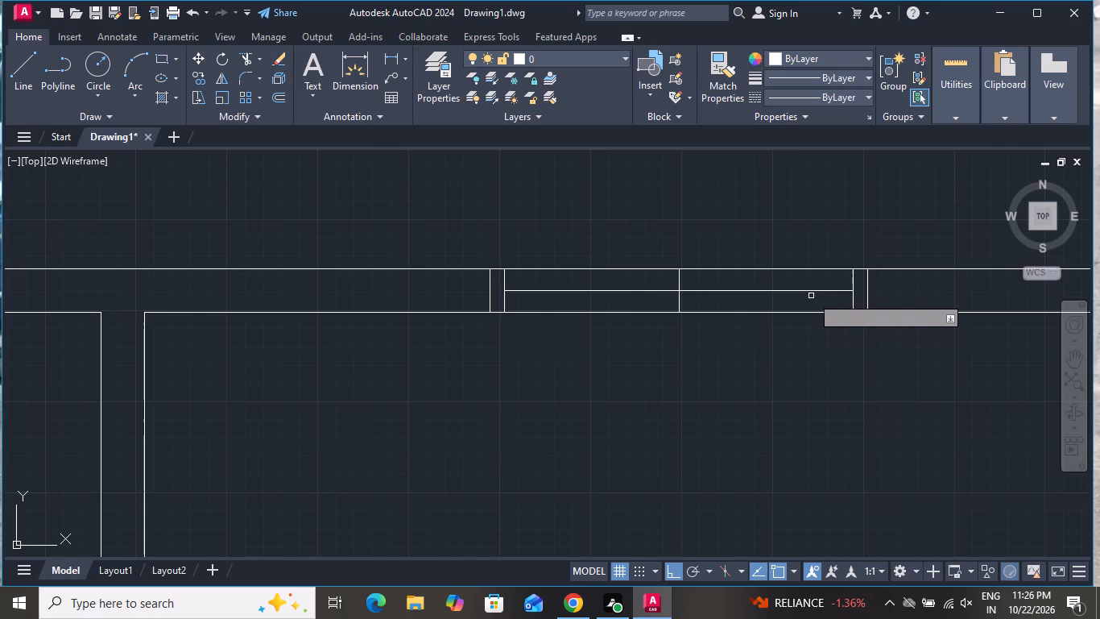
pyautogui.click(601, 289)
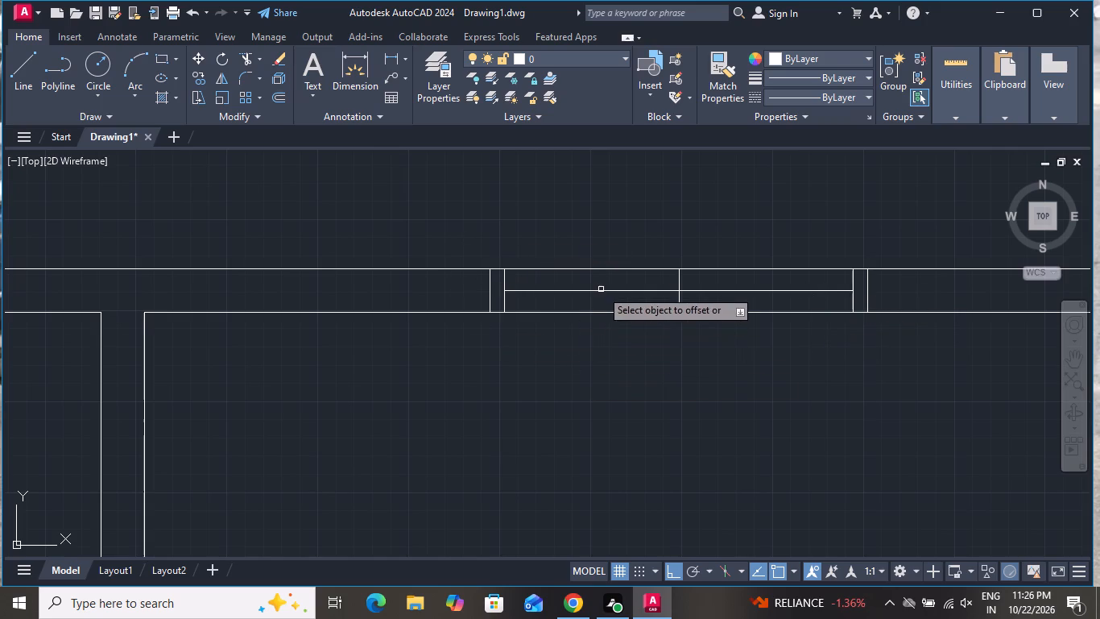
pyautogui.click(607, 327)
pyautogui.click(611, 289)
pyautogui.click(611, 276)
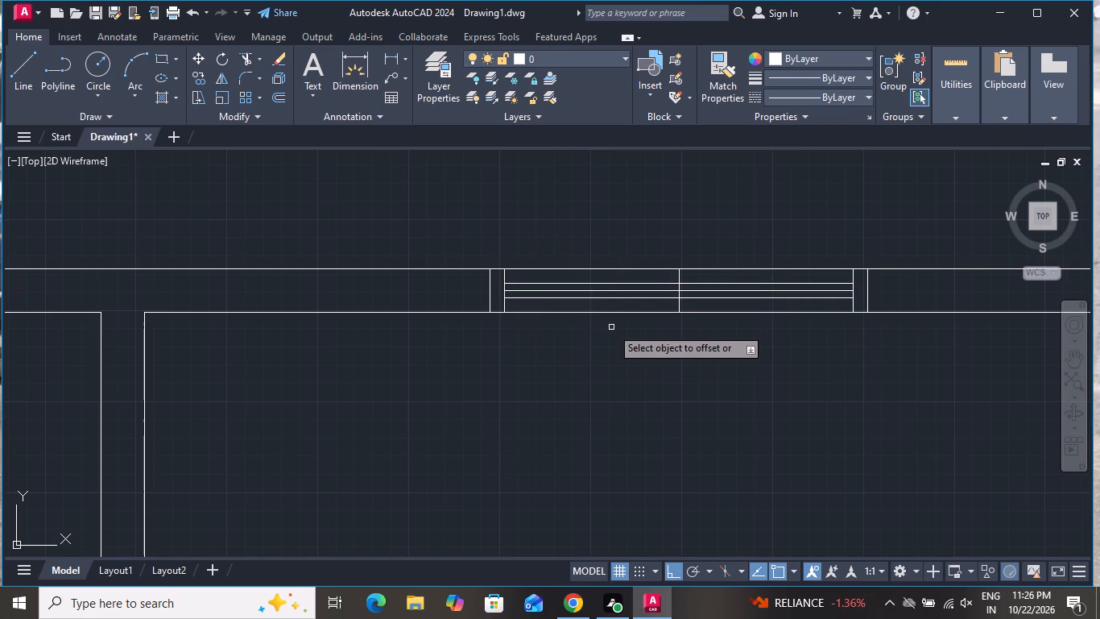
pyautogui.rightClick(613, 329)
pyautogui.click(641, 368)
pyautogui.click(643, 353)
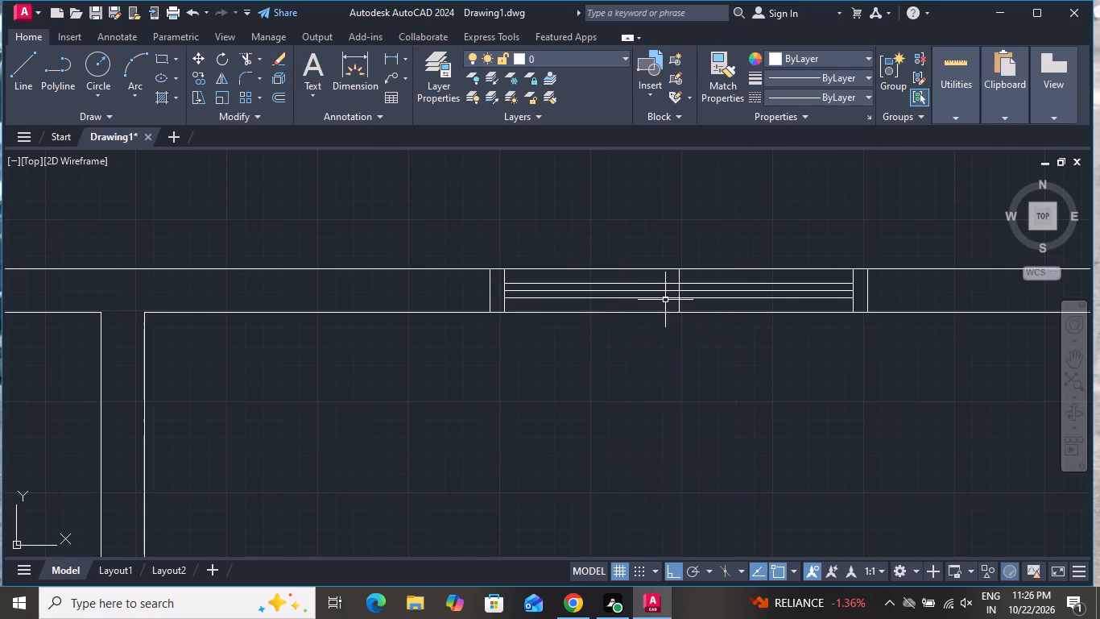
# Delete the vertical centre line and the horizontal middle line of the top wall's window.
pyautogui.scroll(4, 688, 291)
pyautogui.click(661, 284)
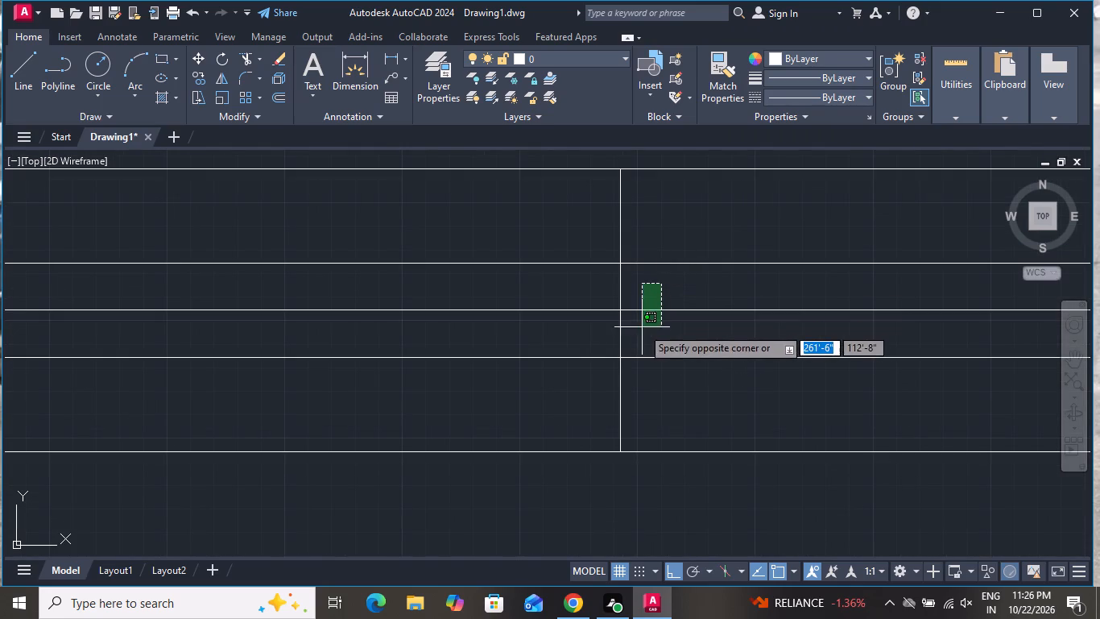
pyautogui.click(590, 339)
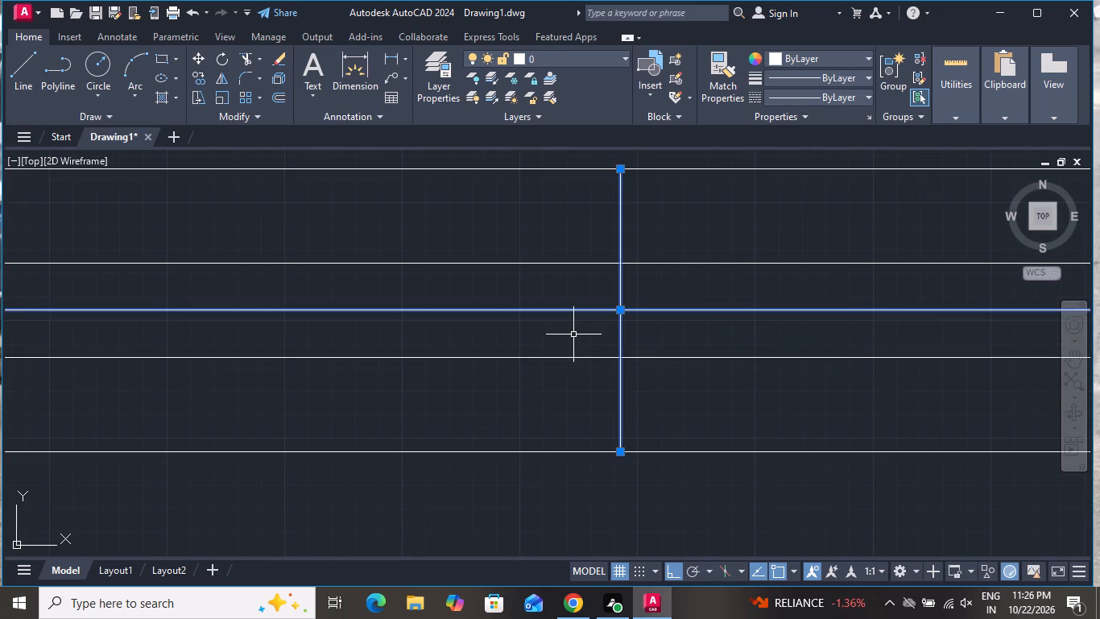
pyautogui.press('Delete')
# Draw a short vertical line across the partition below the upper-left room, at the midpoint of that wall.
pyautogui.scroll(-5, 589, 345)
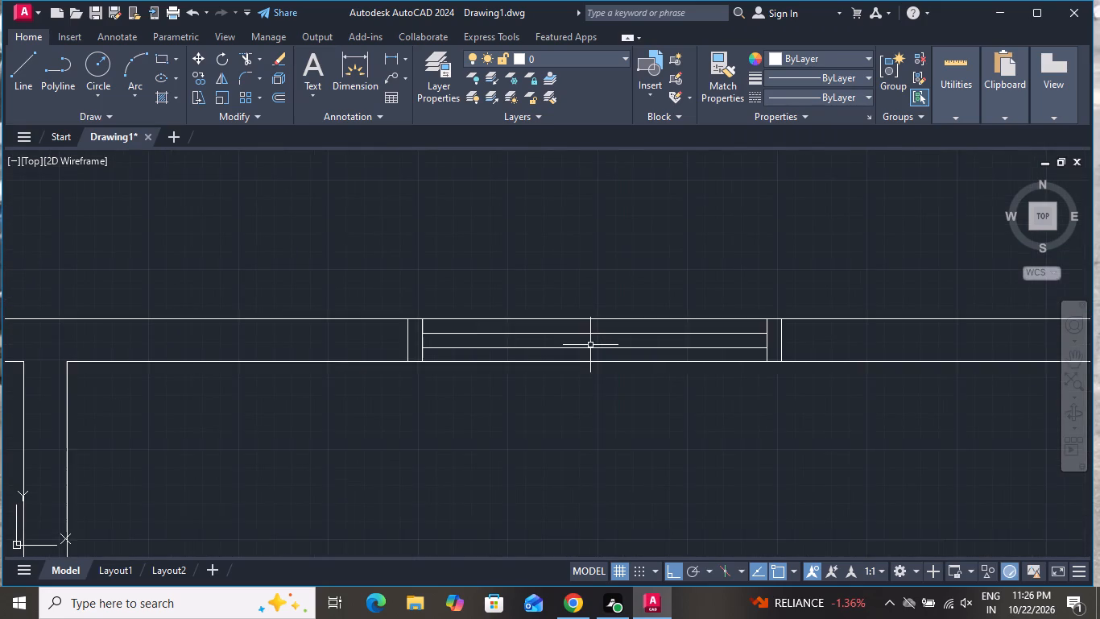
pyautogui.scroll(-2, 590, 345)
pyautogui.click(34, 64)
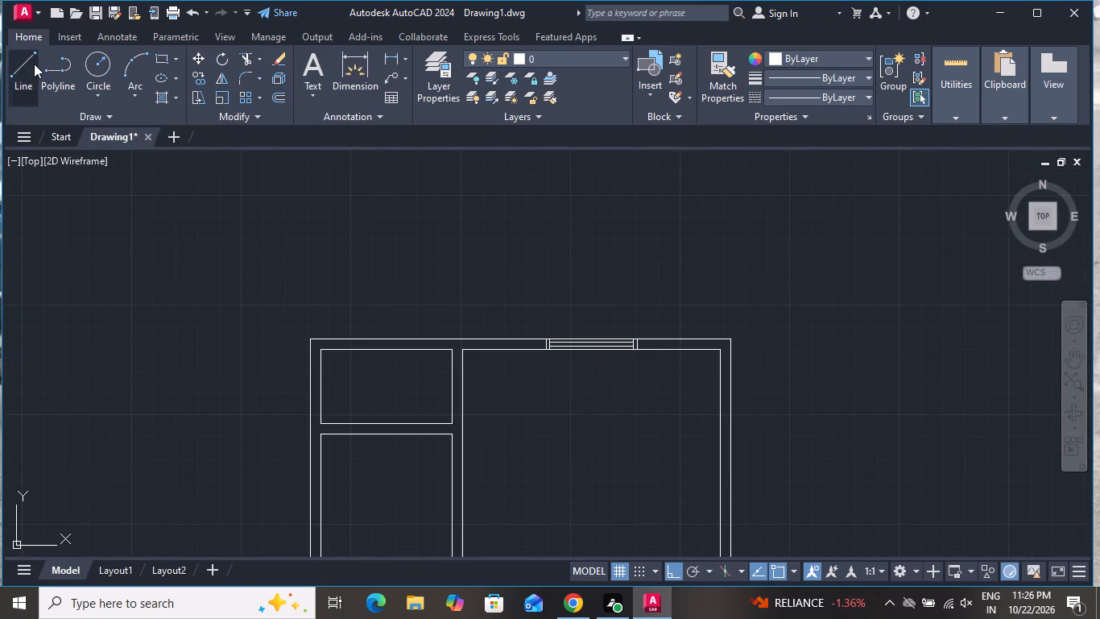
pyautogui.scroll(2, 320, 458)
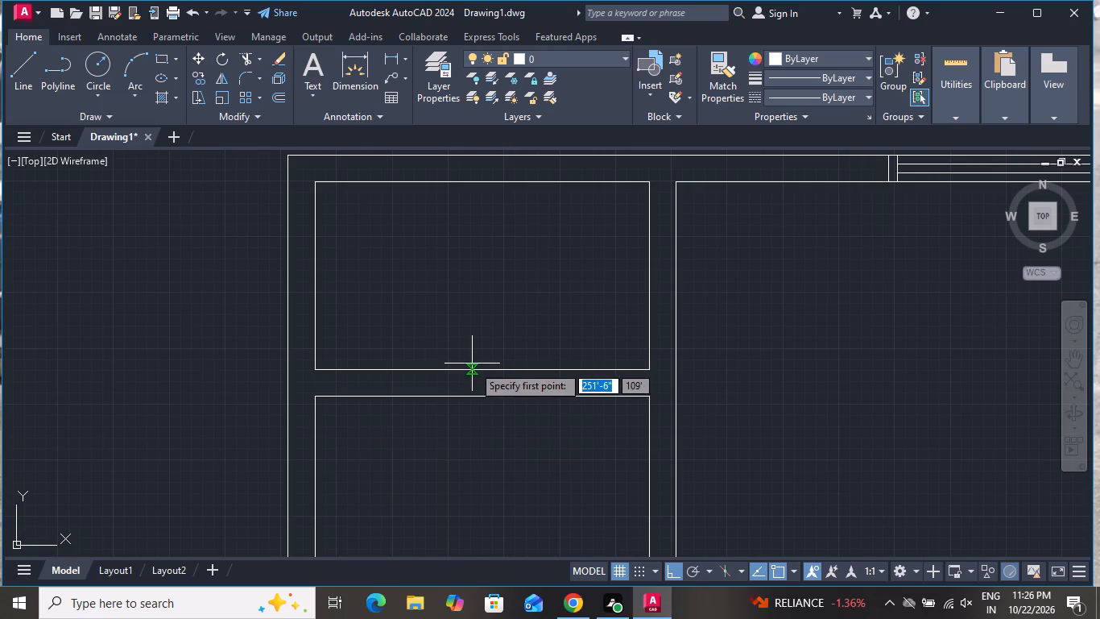
pyautogui.click(484, 371)
pyautogui.click(485, 396)
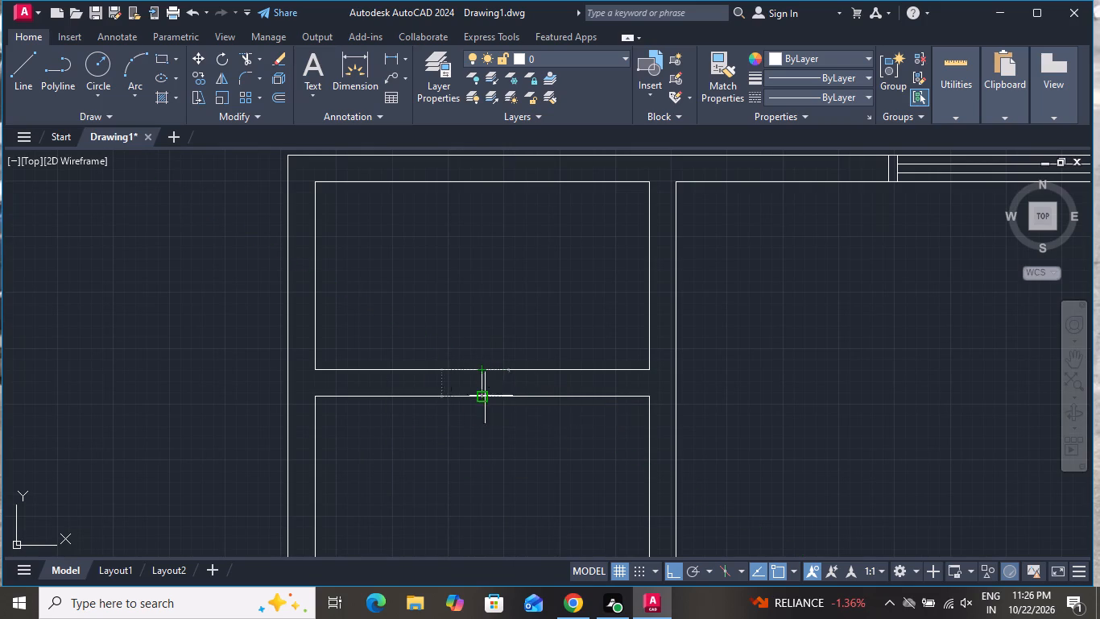
pyautogui.rightClick(485, 397)
pyautogui.click(498, 421)
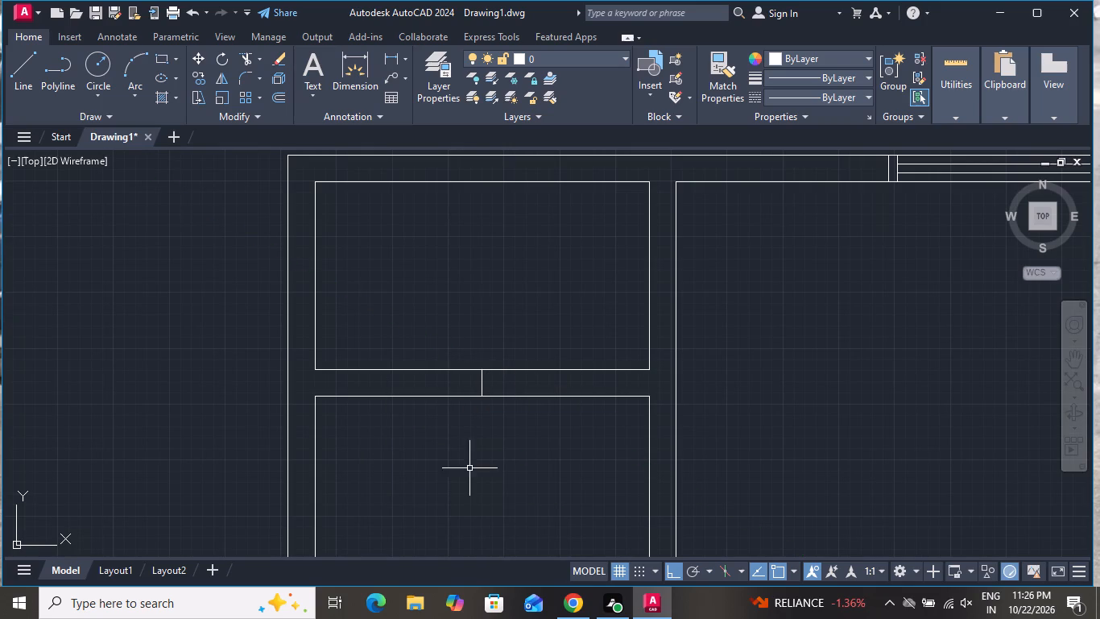
# Offset the partition's short centre line 1' to each side to mark the window opening.
pyautogui.write('O')
pyautogui.press('space')
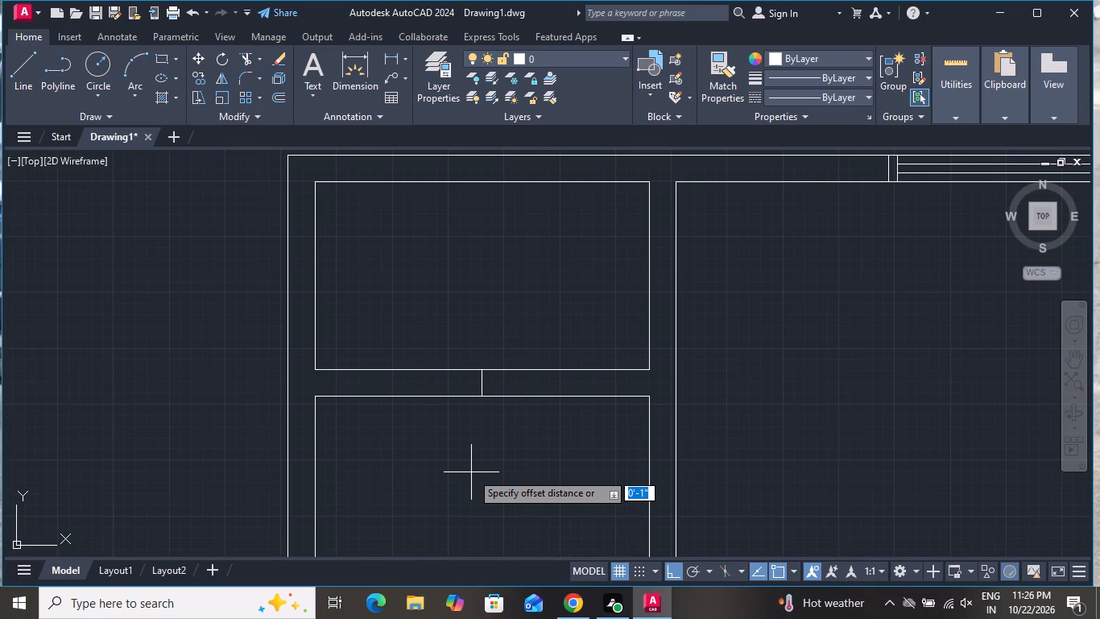
pyautogui.write("1'")
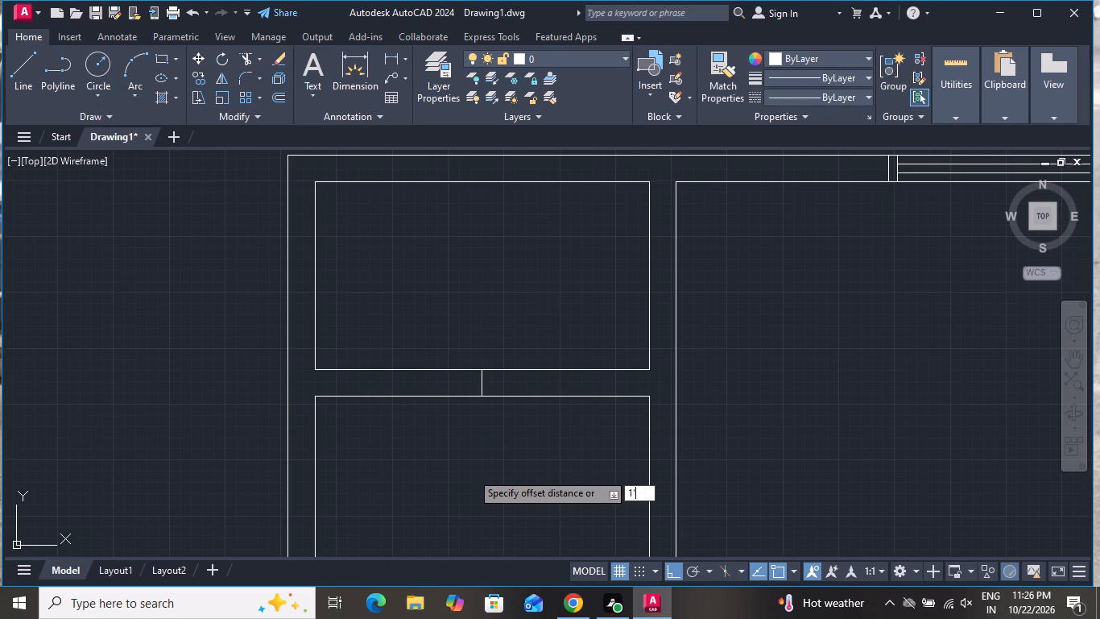
pyautogui.press('Return')
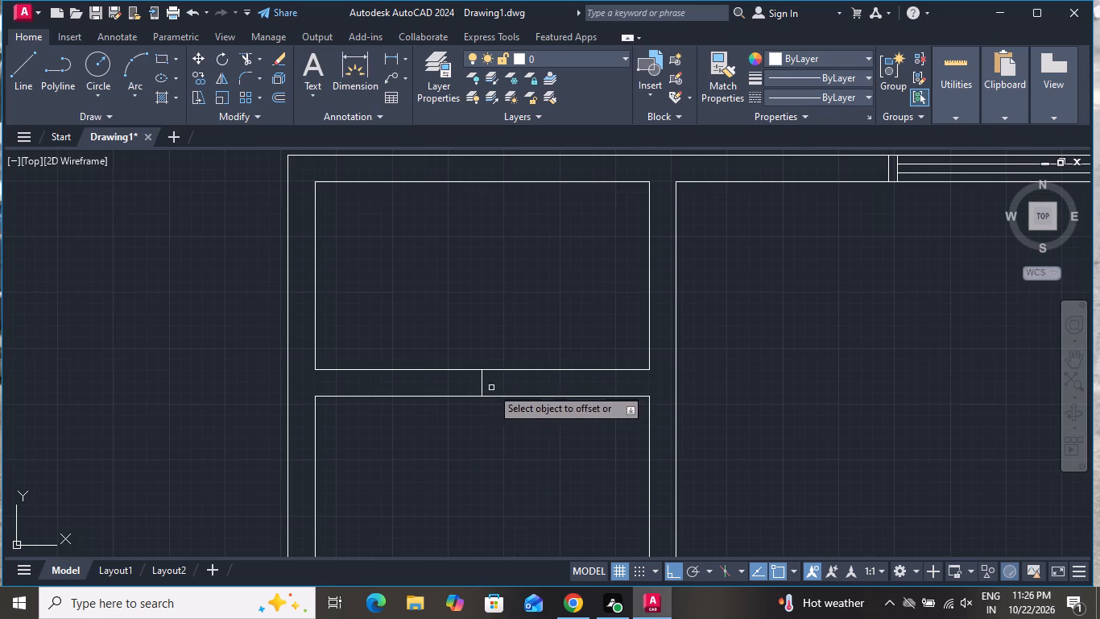
pyautogui.click(482, 382)
pyautogui.click(374, 422)
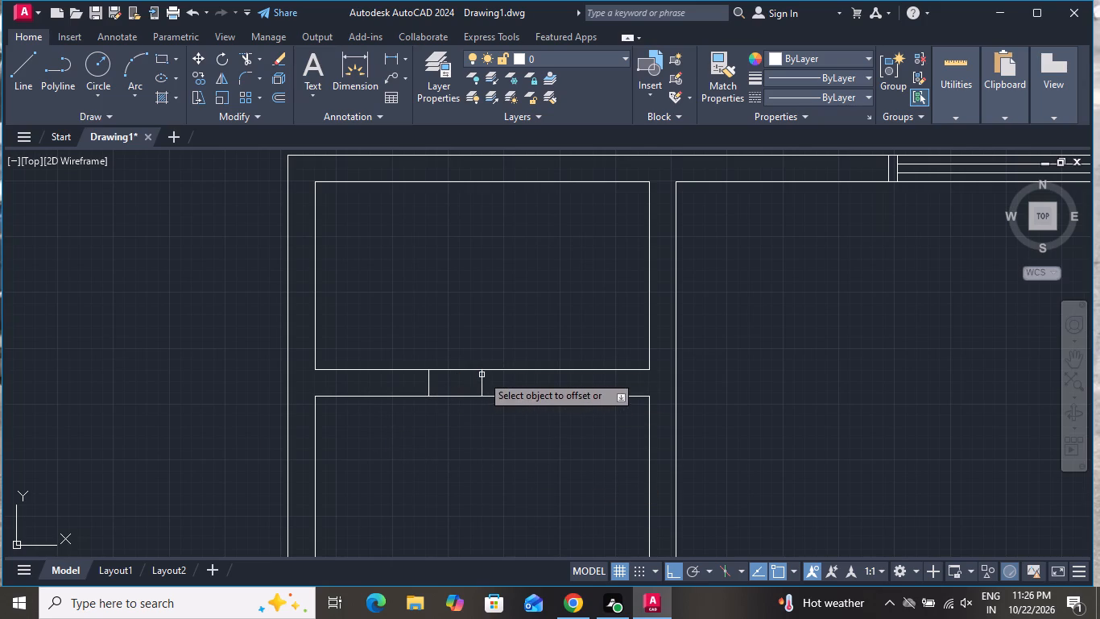
pyautogui.click(482, 373)
pyautogui.click(523, 382)
pyautogui.rightClick(519, 388)
pyautogui.click(556, 413)
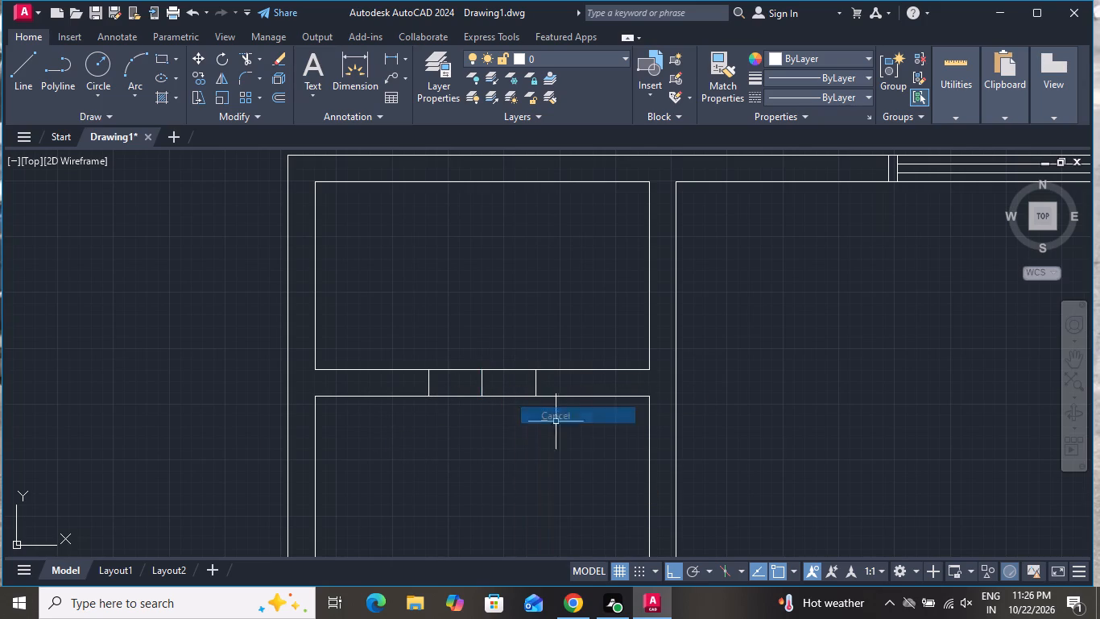
# Offset both edge lines of the partition's window opening 2" outward to form the frame sides.
pyautogui.press('o')
pyautogui.press('space')
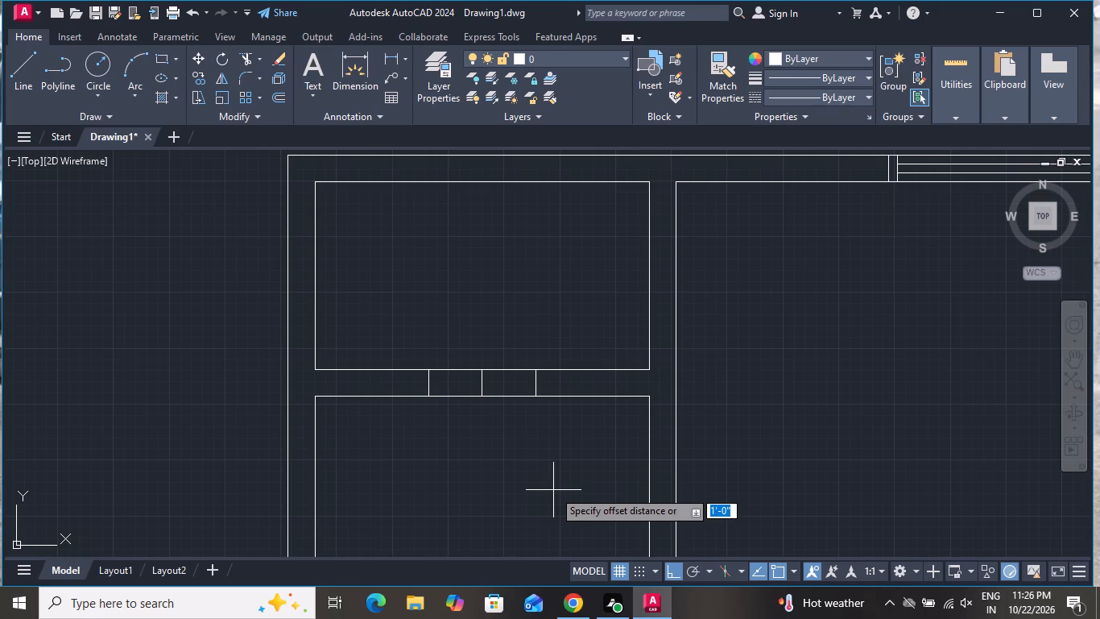
pyautogui.write('2')
pyautogui.hotkey('shift', '"')
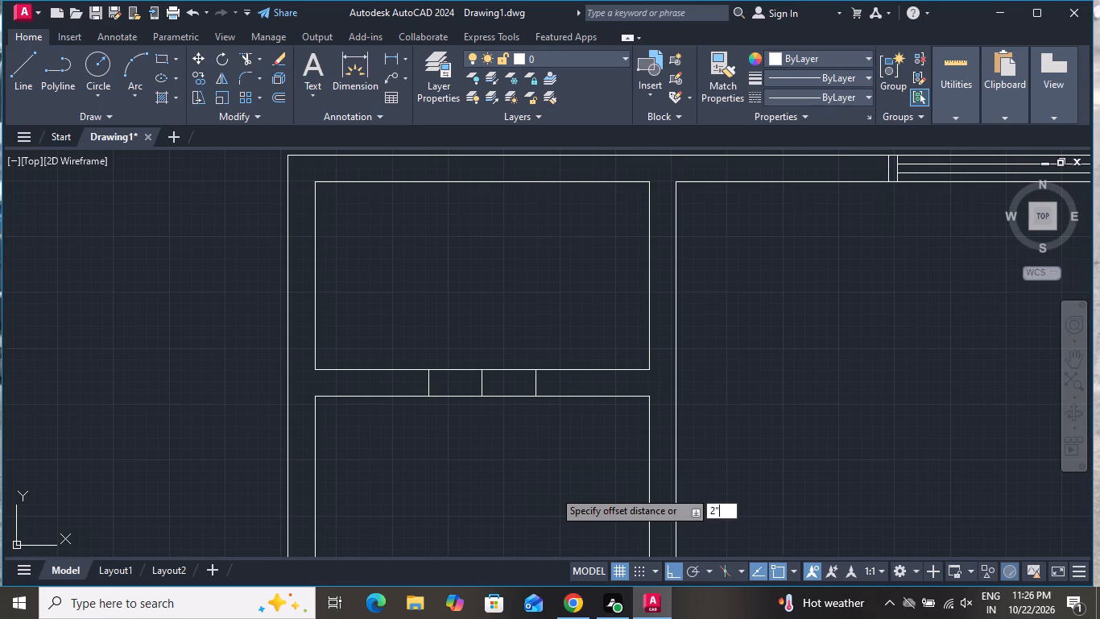
pyautogui.press('Return')
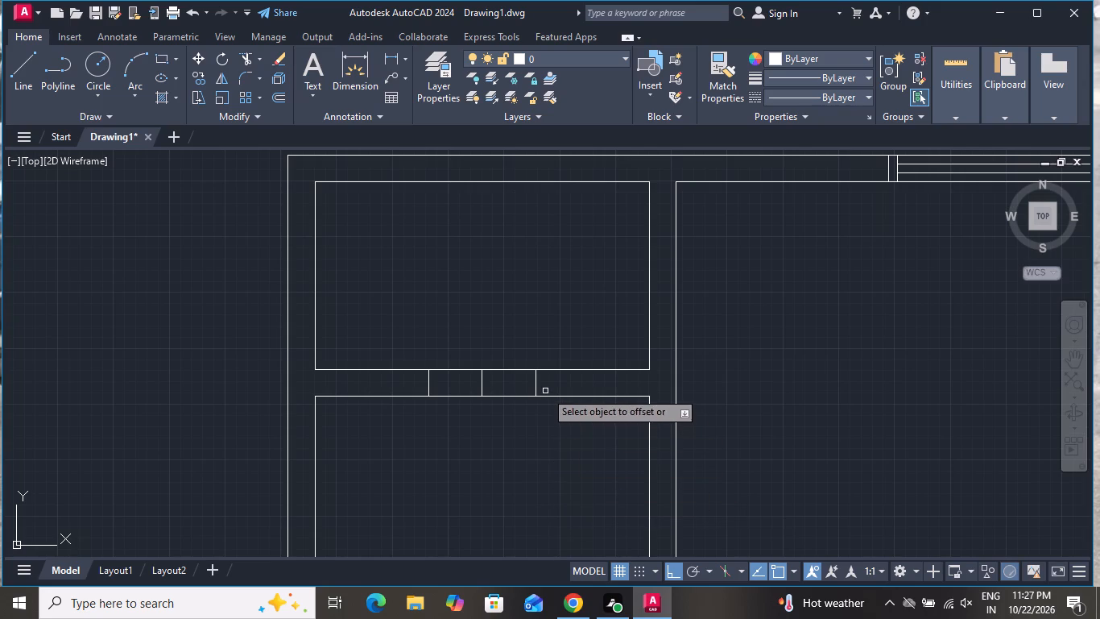
pyautogui.click(536, 381)
pyautogui.click(553, 382)
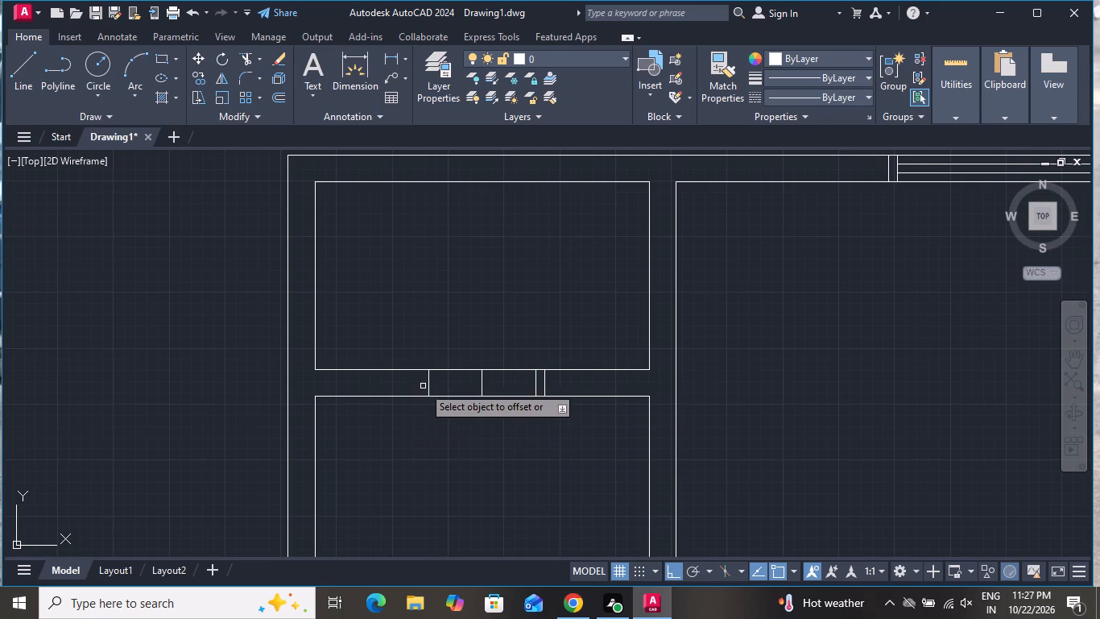
pyautogui.click(428, 379)
pyautogui.click(415, 391)
pyautogui.rightClick(416, 430)
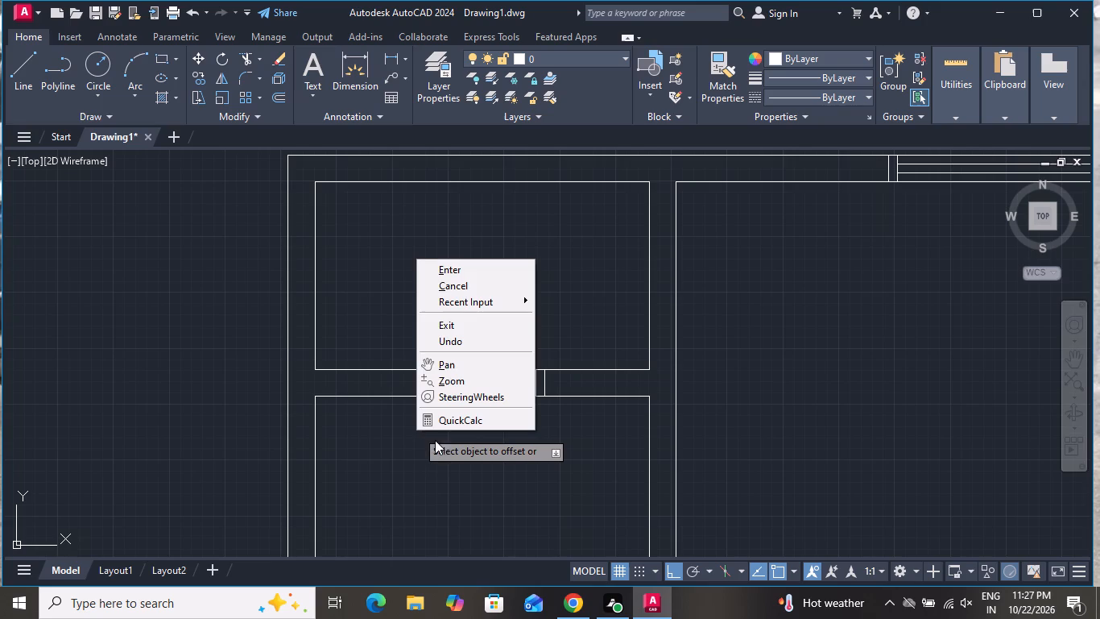
pyautogui.click(425, 281)
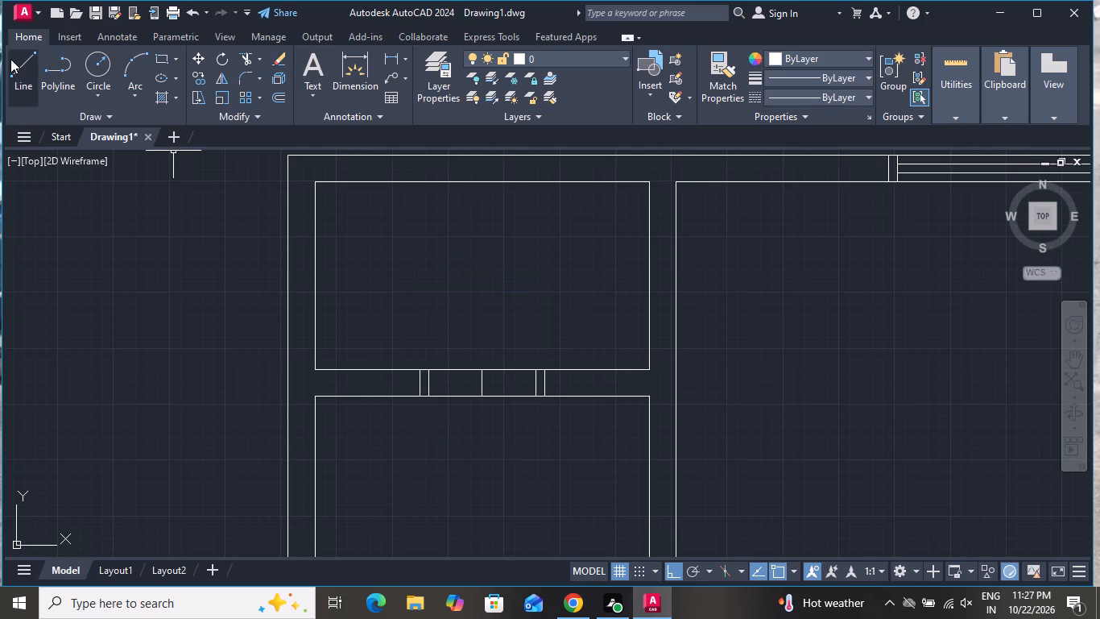
# Draw a 2' horizontal line through the middle of the partition thickness between the midpoints of the opening's inner edge lines.
pyautogui.click(10, 59)
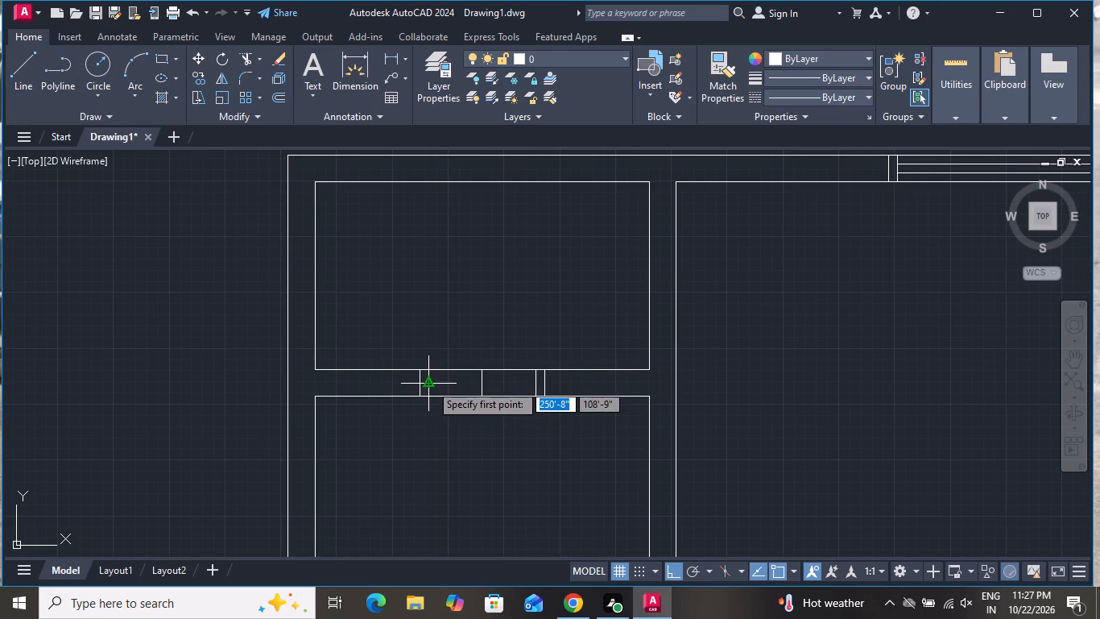
pyautogui.click(429, 382)
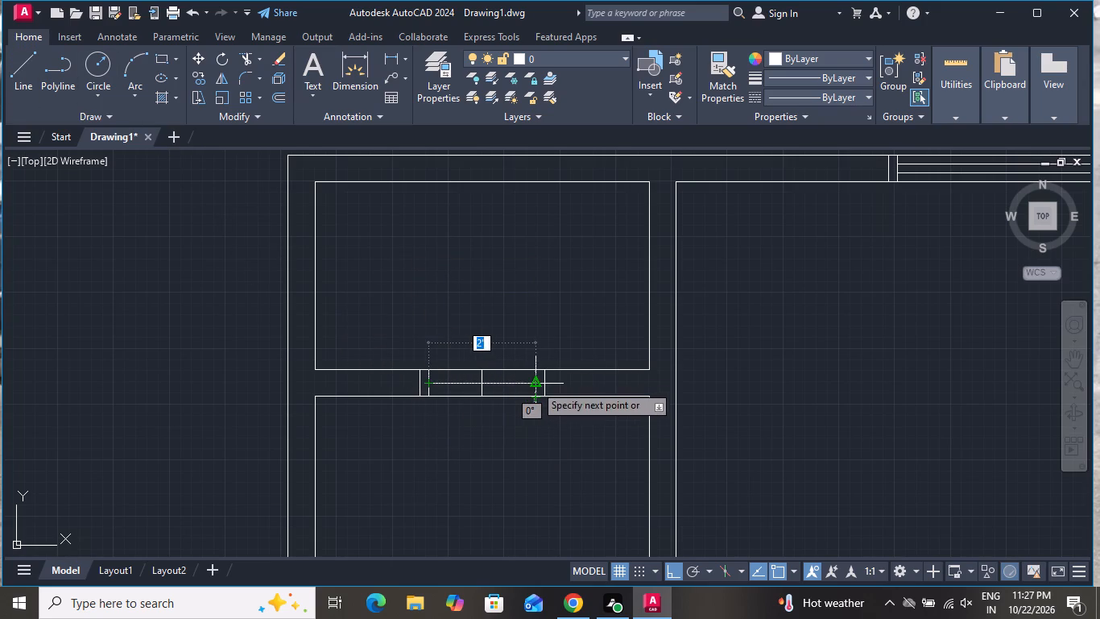
pyautogui.click(535, 383)
pyautogui.rightClick(535, 383)
pyautogui.click(560, 406)
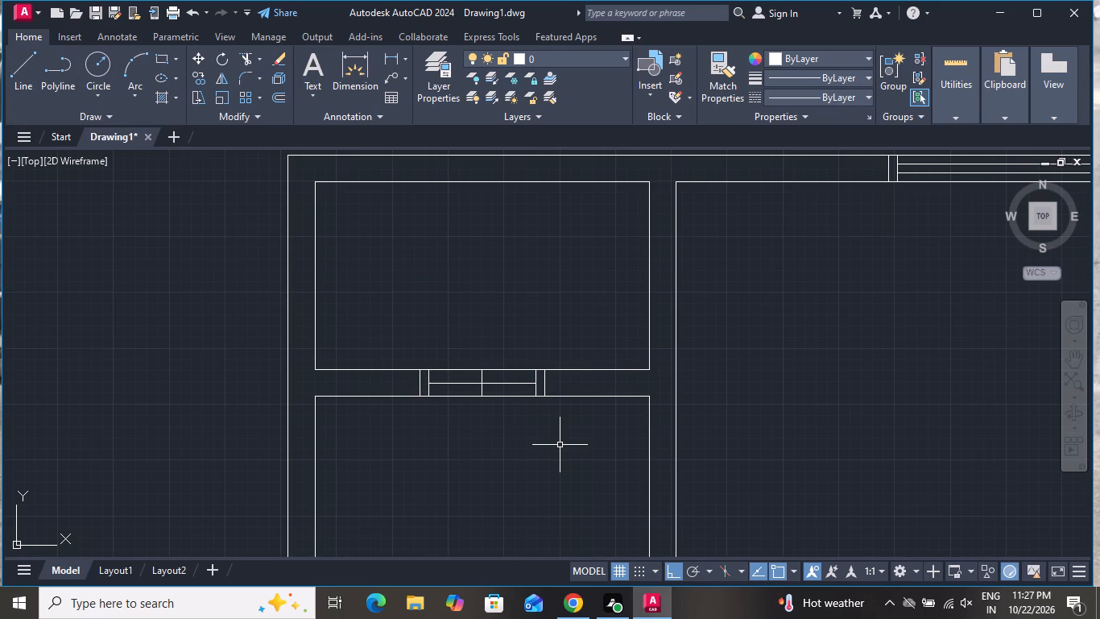
# Offset the partition window's horizontal middle line 1" above and 1" below to form the glazing lines.
pyautogui.write('O 1')
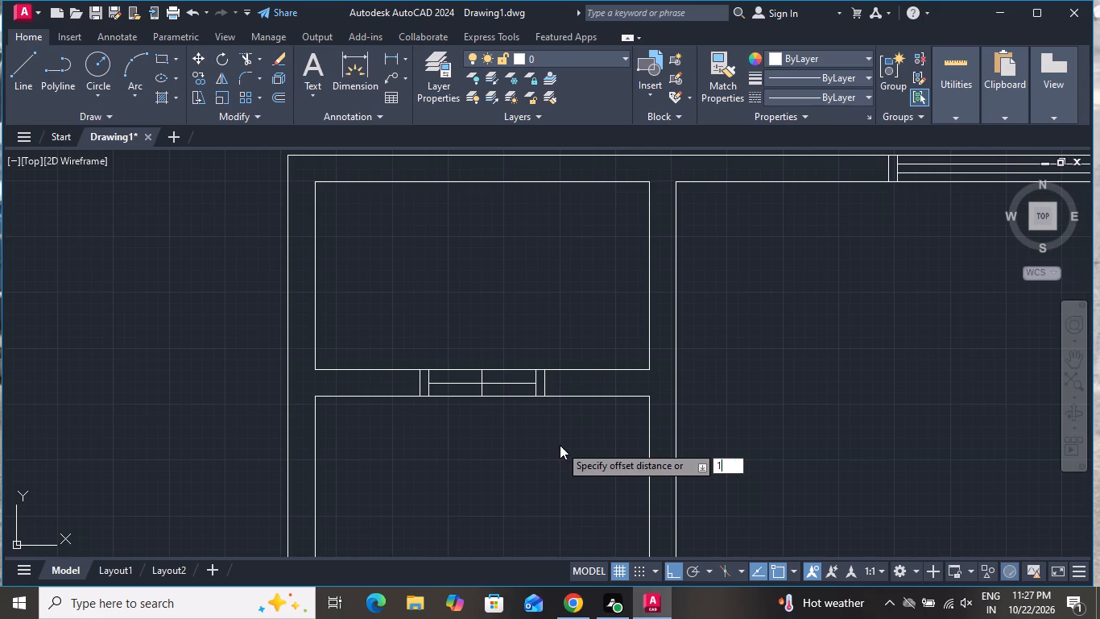
pyautogui.hotkey('shift', '"')
pyautogui.press('Return')
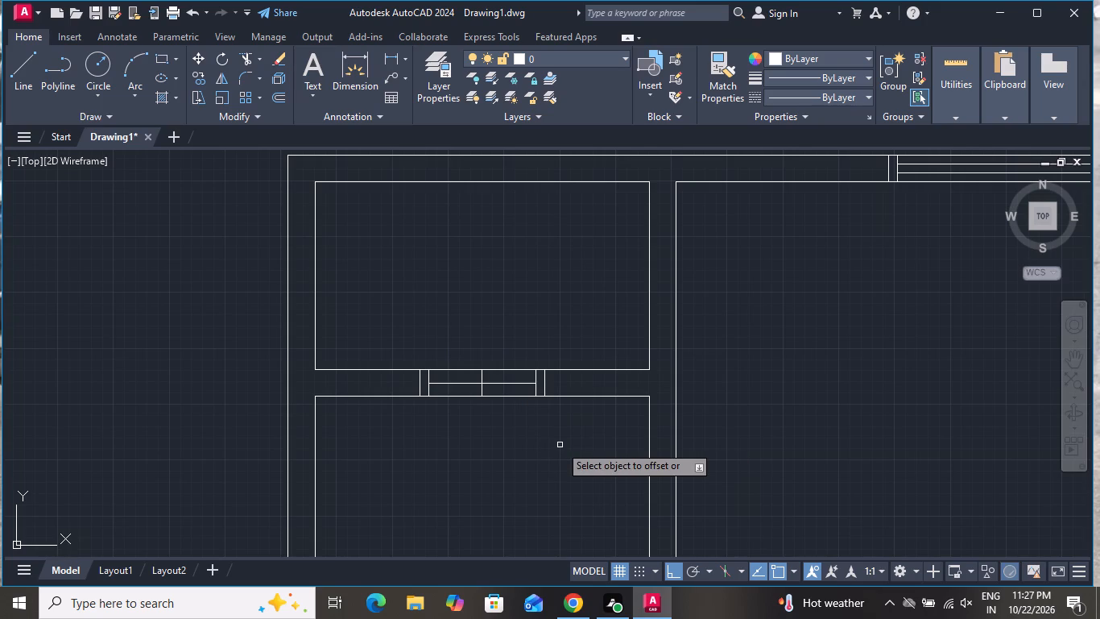
pyautogui.scroll(3, 470, 393)
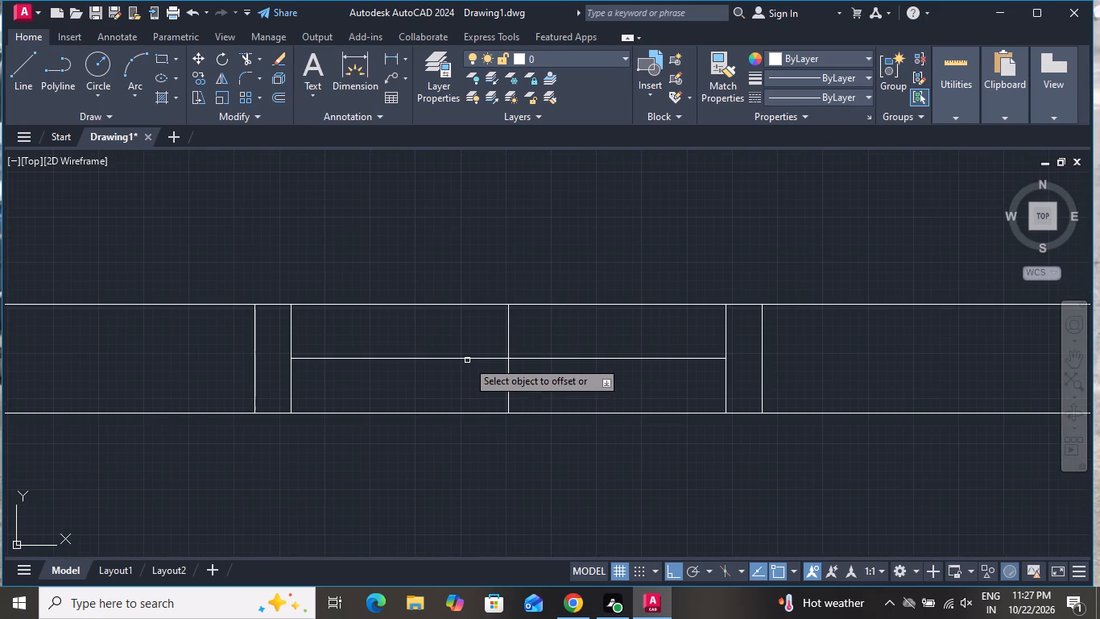
pyautogui.click(467, 359)
pyautogui.click(471, 394)
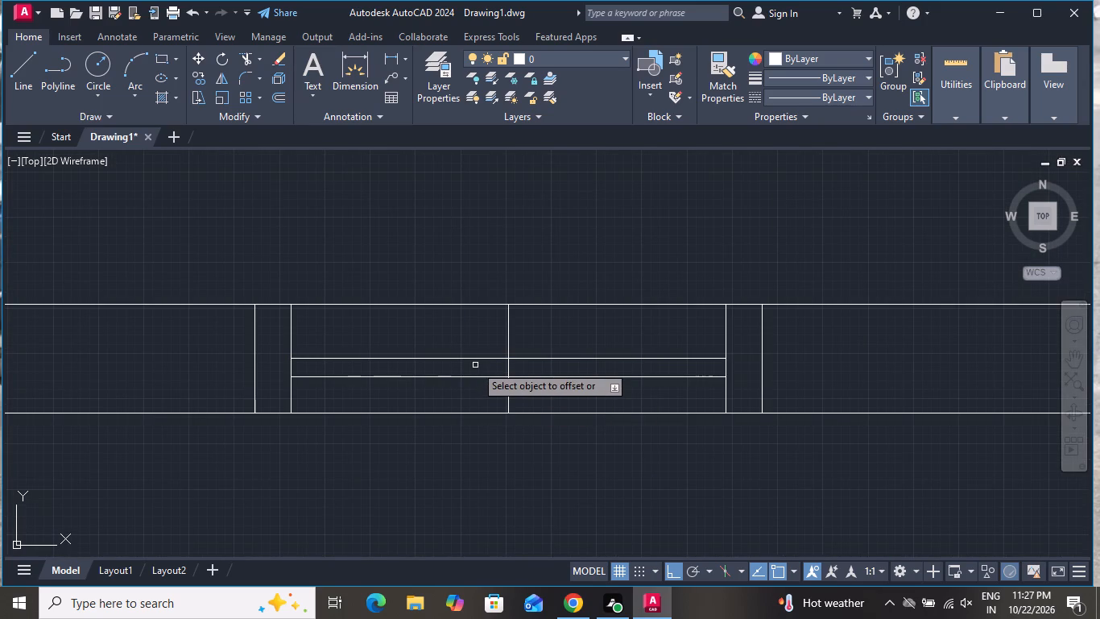
pyautogui.click(475, 359)
pyautogui.click(475, 343)
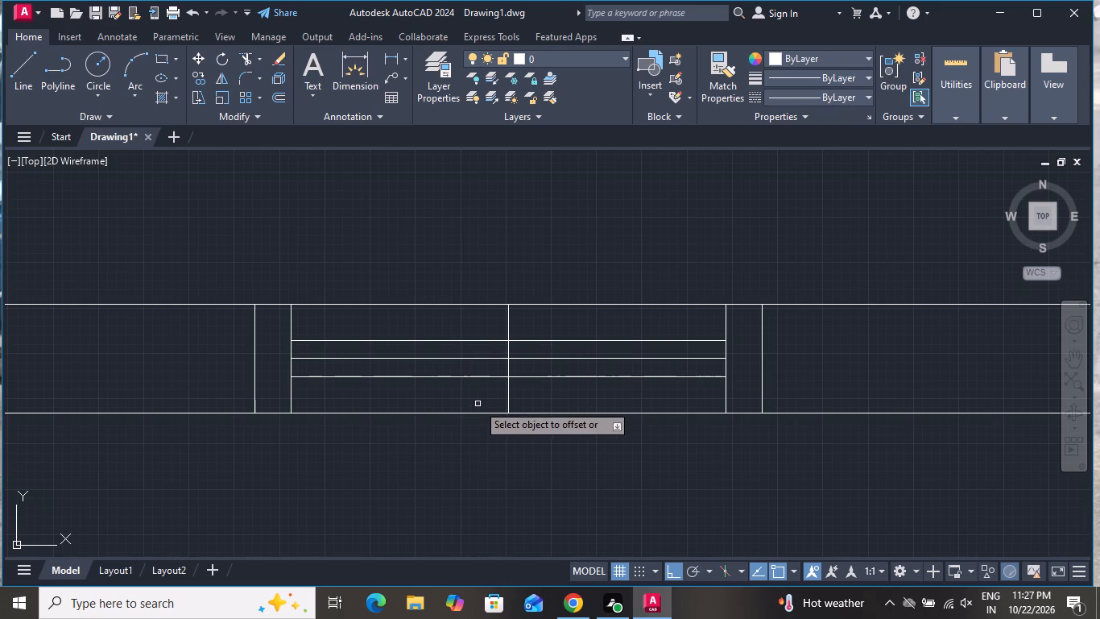
pyautogui.rightClick(478, 404)
pyautogui.click(519, 426)
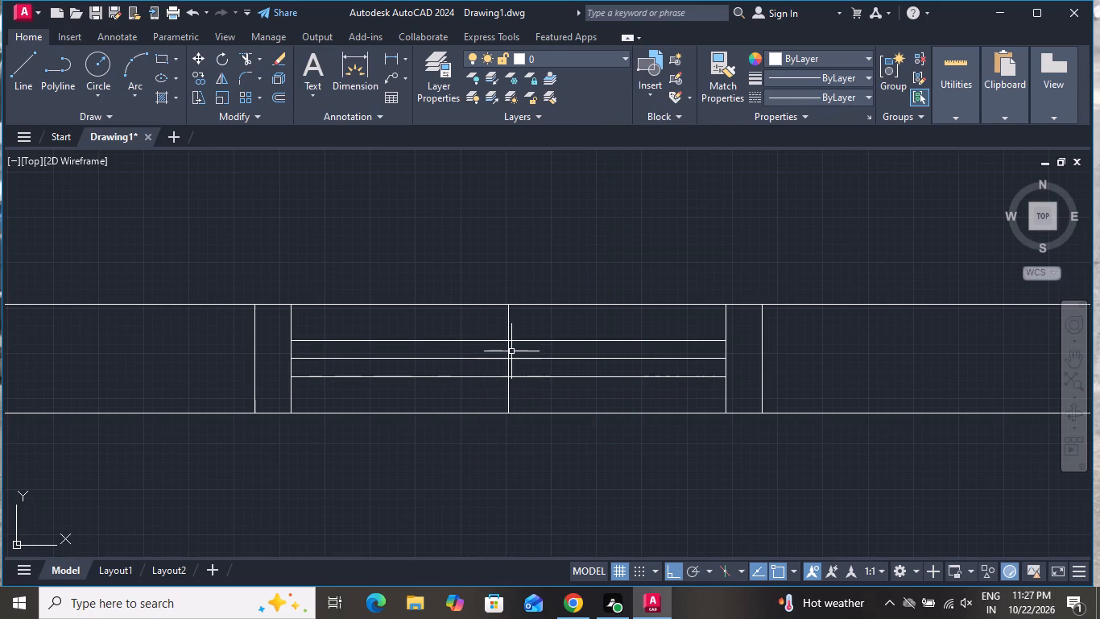
# Delete the vertical centre line and the horizontal middle line of the partition window.
pyautogui.scroll(2, 511, 347)
pyautogui.click(520, 359)
pyautogui.click(476, 401)
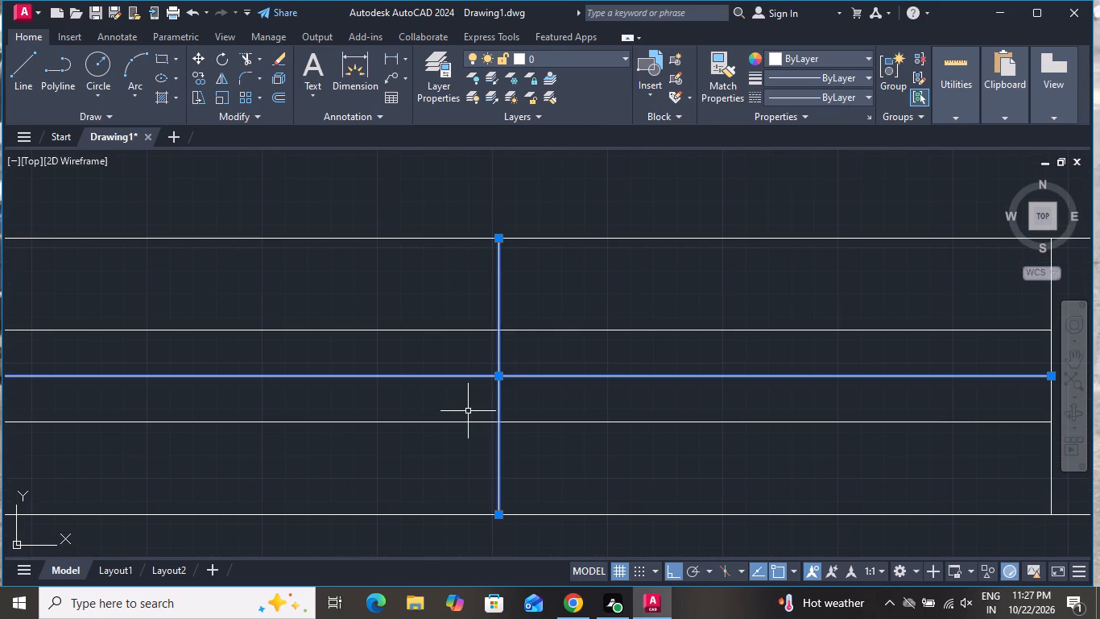
pyautogui.press('Delete')
# Draw a 9" horizontal line across the right outer wall at the midpoint of the middle-right room's side.
pyautogui.scroll(-4, 477, 416)
pyautogui.scroll(-1, 491, 352)
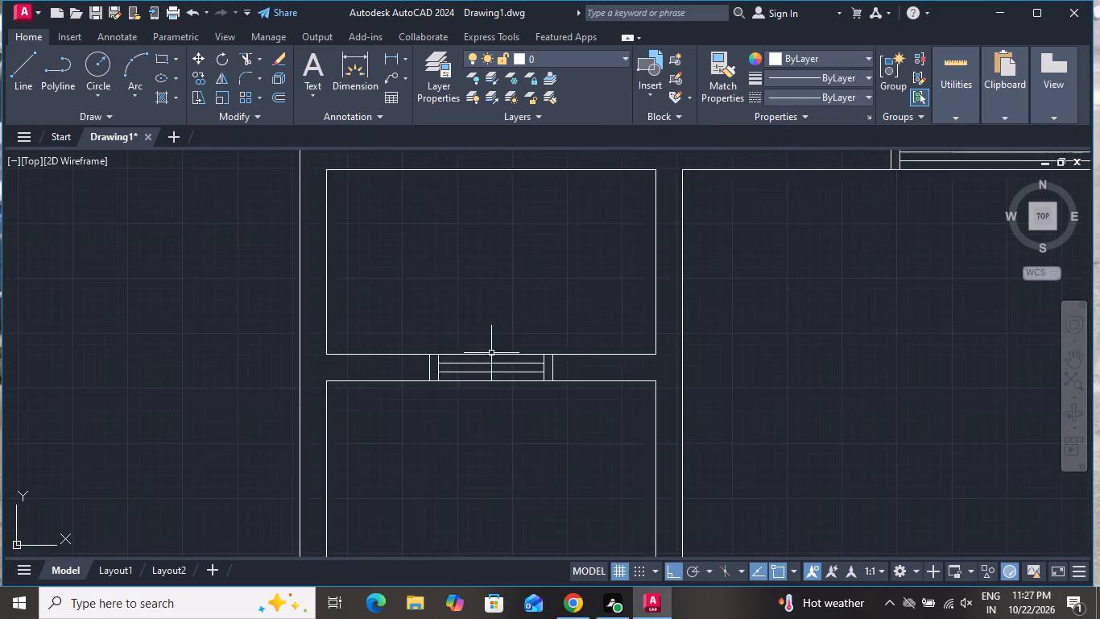
pyautogui.scroll(-1, 491, 354)
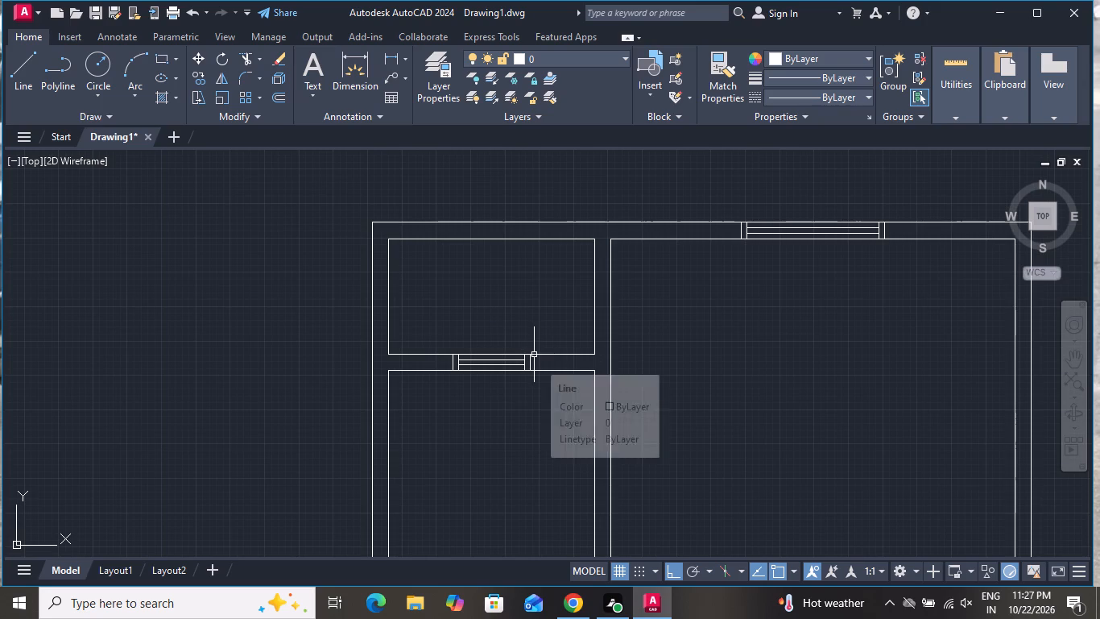
pyautogui.scroll(-1, 534, 345)
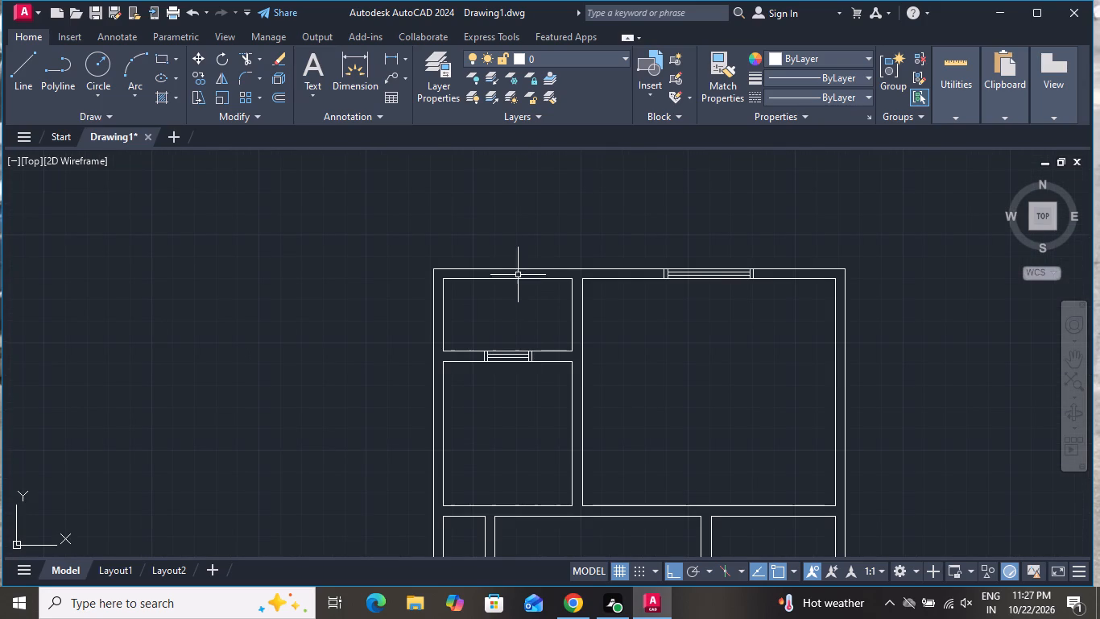
pyautogui.click(31, 60)
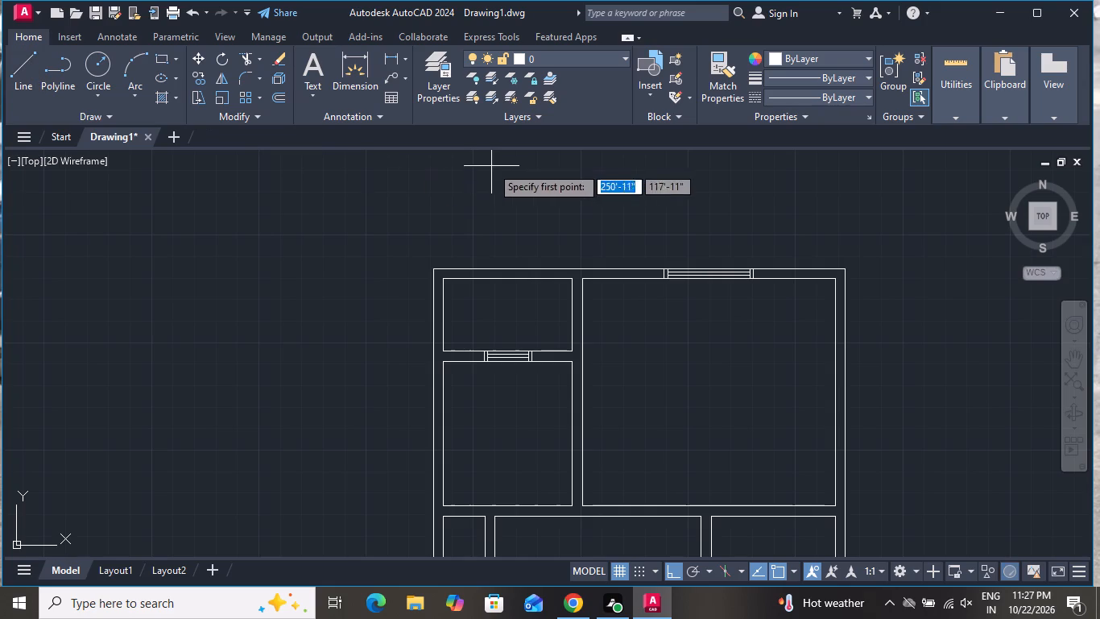
pyautogui.scroll(-1, 517, 170)
pyautogui.scroll(-1, 605, 228)
pyautogui.scroll(2, 677, 388)
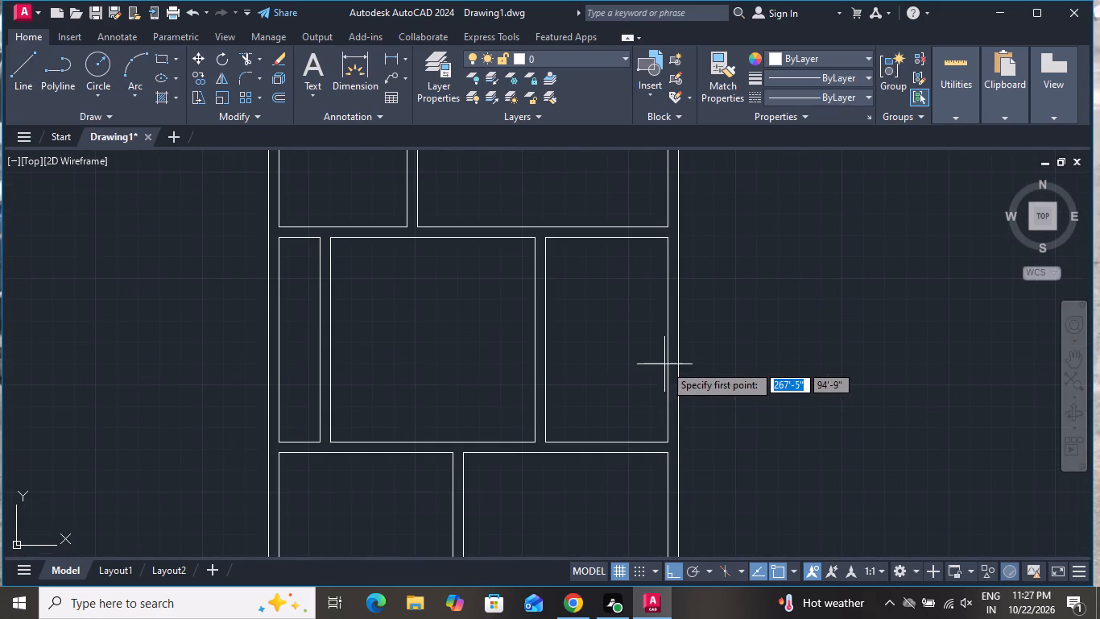
pyautogui.click(669, 340)
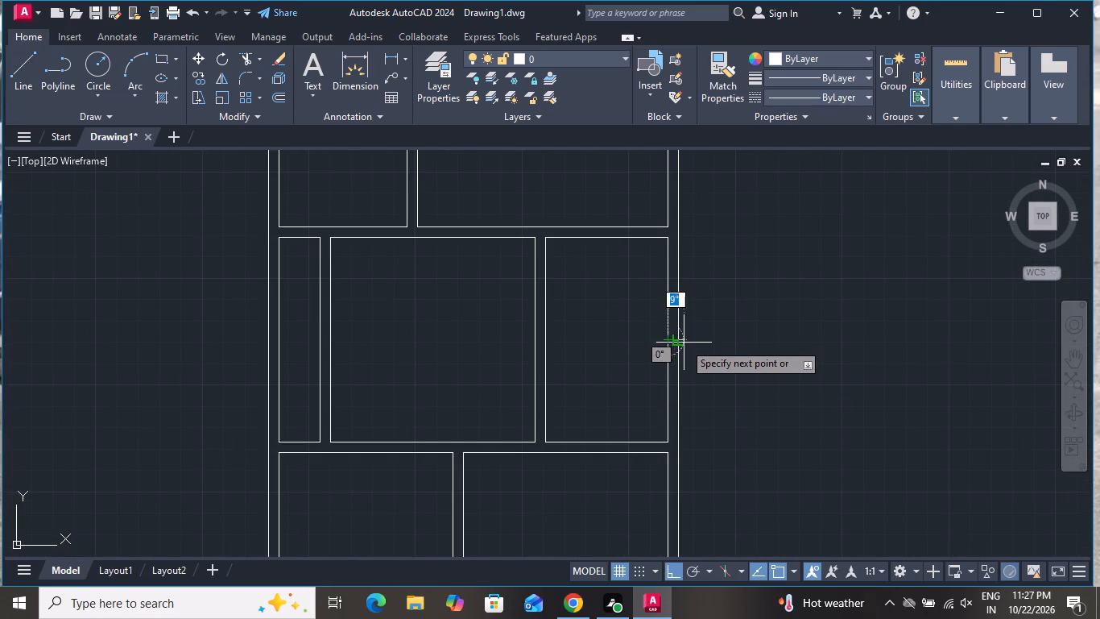
pyautogui.click(680, 338)
pyautogui.rightClick(680, 338)
pyautogui.click(711, 365)
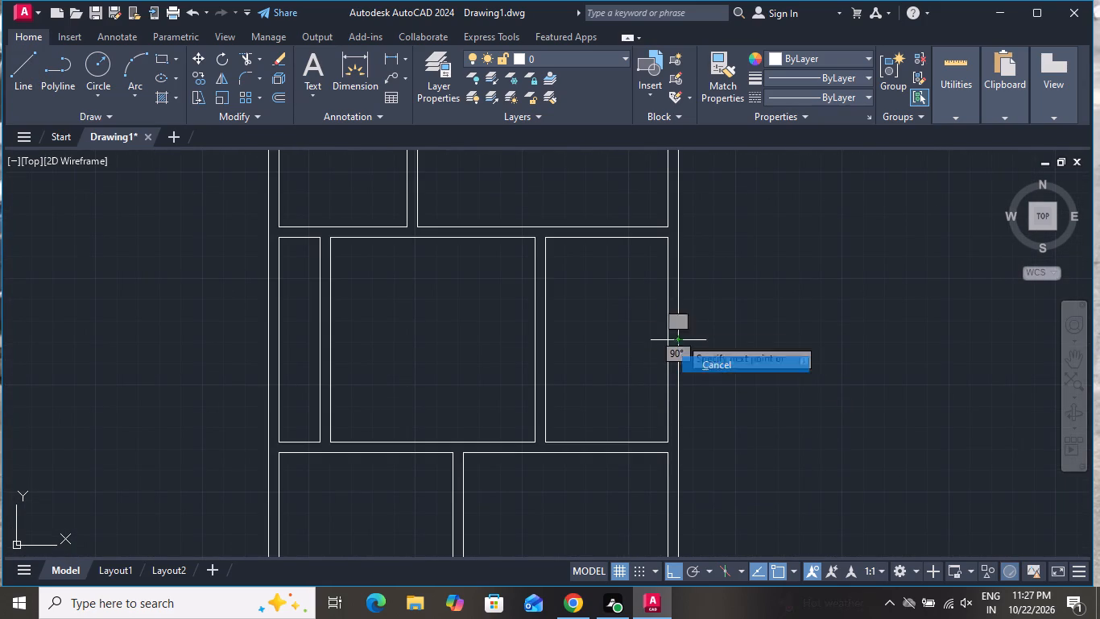
# Offset the horizontal line across the right outer wall 2' above and 2' below to mark the window opening's edges.
pyautogui.write('O')
pyautogui.press('space')
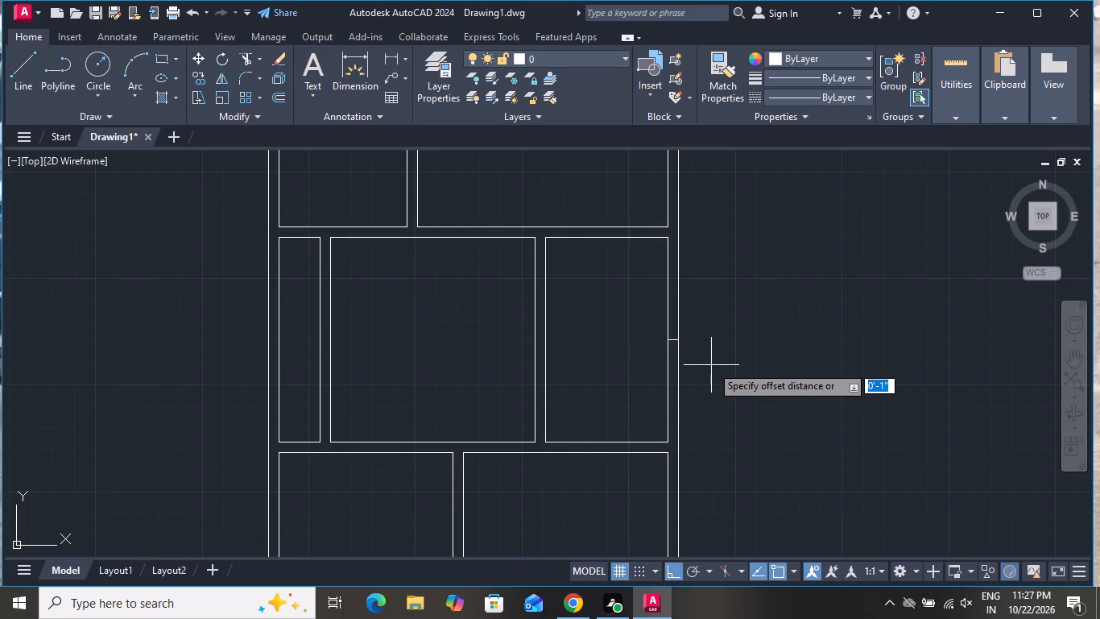
pyautogui.press('2')
pyautogui.press("'")
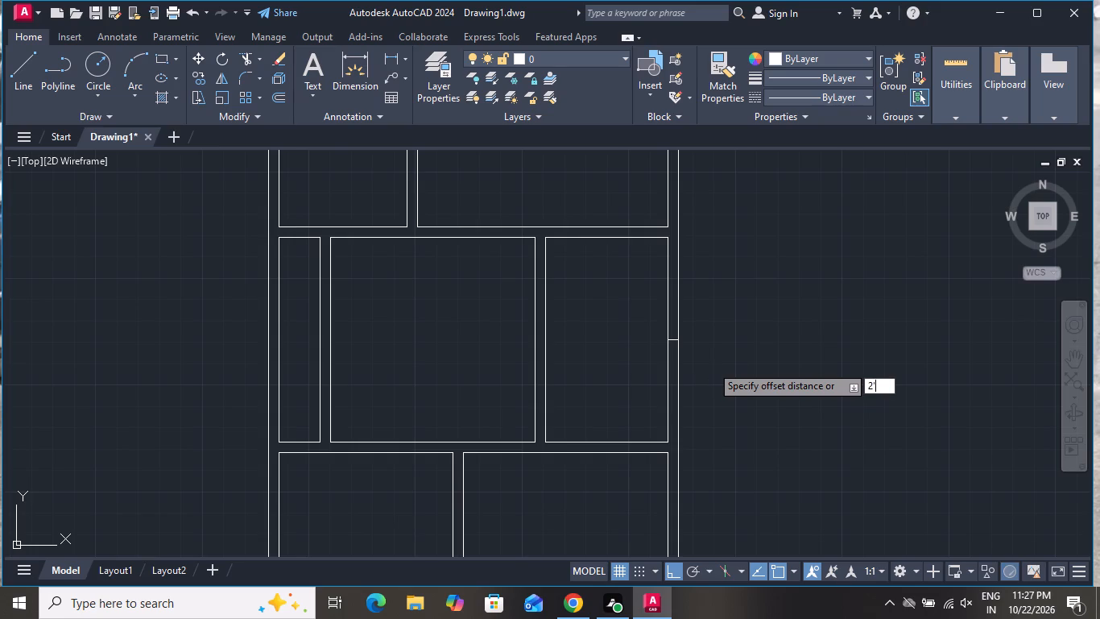
pyautogui.press('Return')
pyautogui.scroll(2, 693, 357)
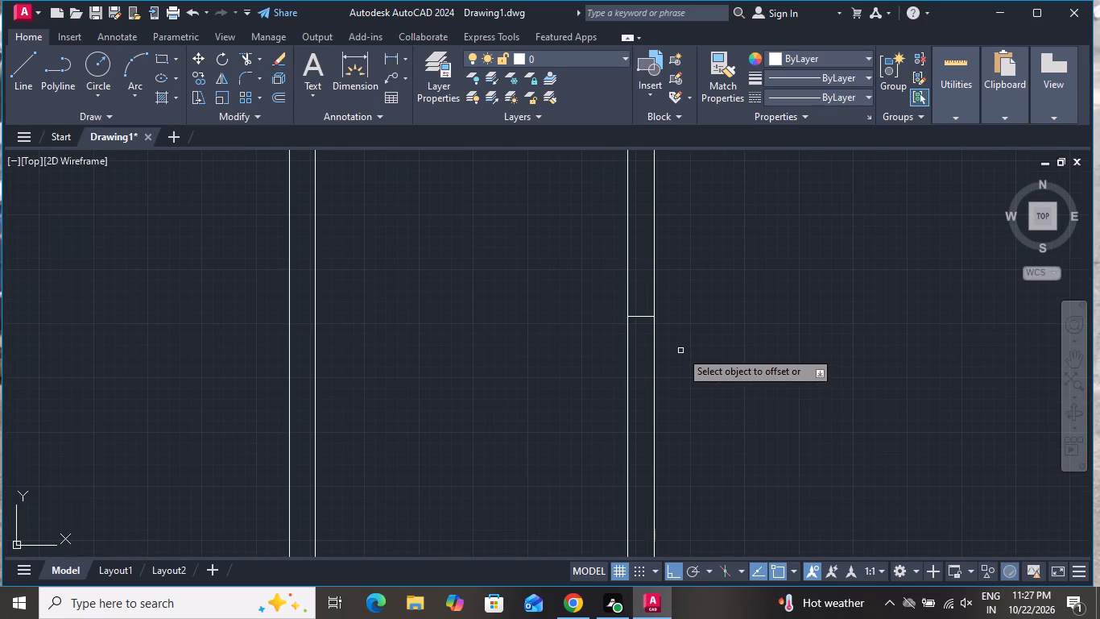
pyautogui.click(639, 316)
pyautogui.click(640, 274)
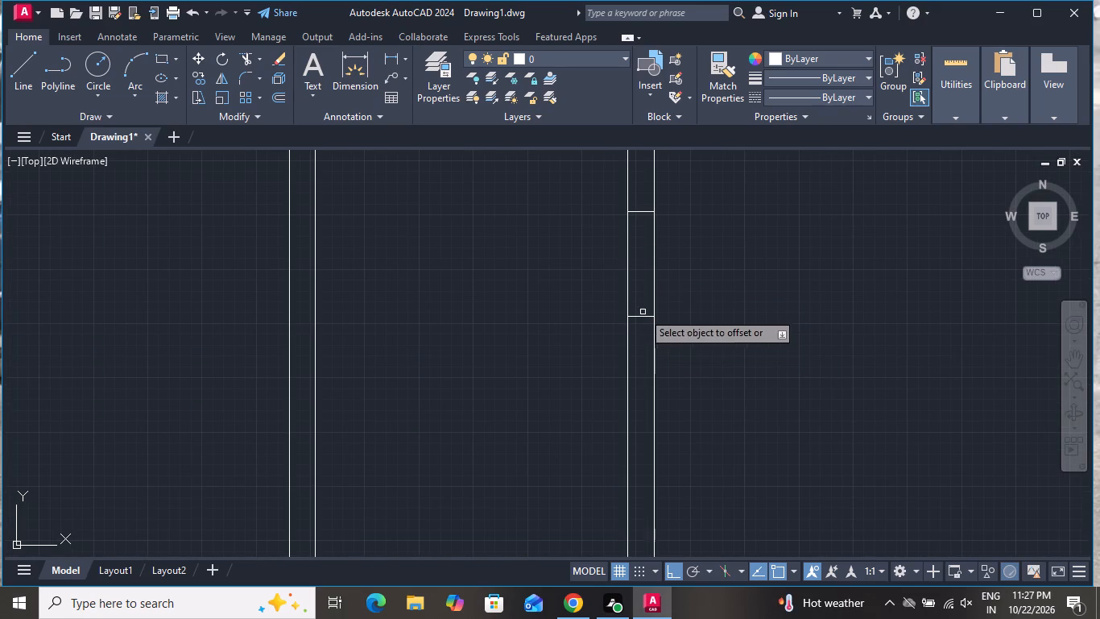
pyautogui.click(641, 314)
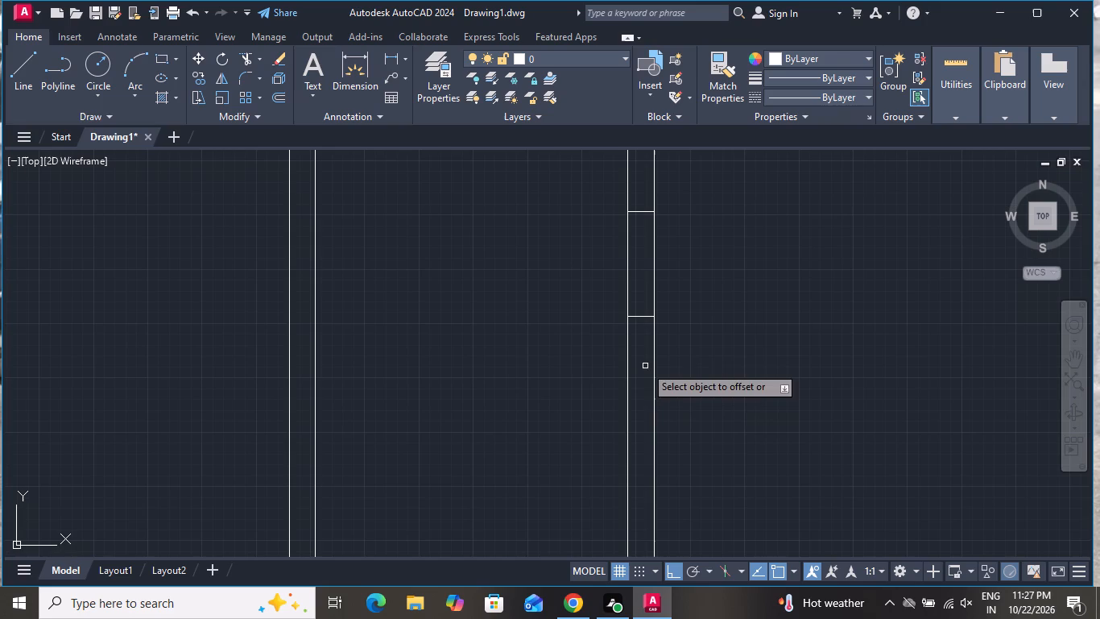
pyautogui.click(644, 317)
pyautogui.click(651, 366)
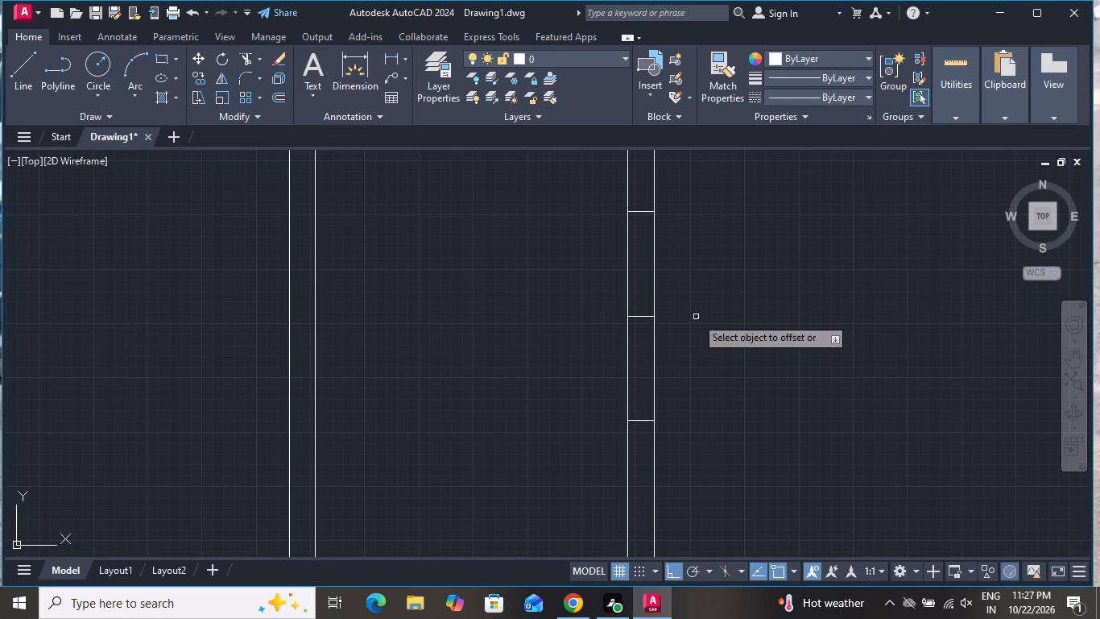
pyautogui.rightClick(696, 316)
pyautogui.click(716, 340)
# Offset the right-wall opening's upper edge line 2" upward and its lower edge line 2" downward to form the frame.
pyautogui.write('O')
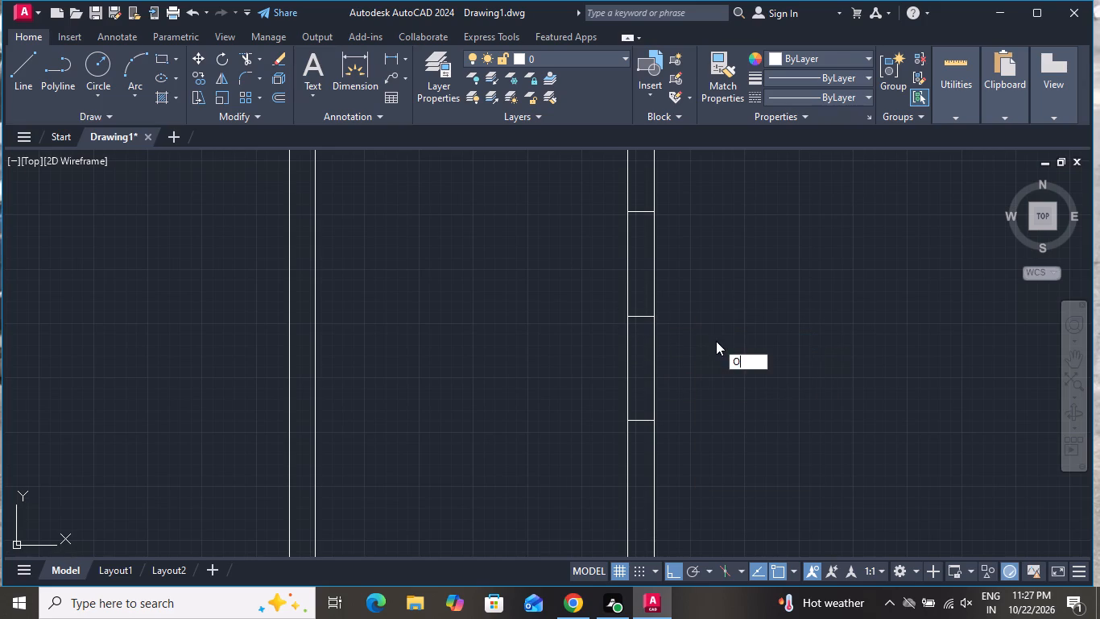
pyautogui.press('space')
pyautogui.press('2')
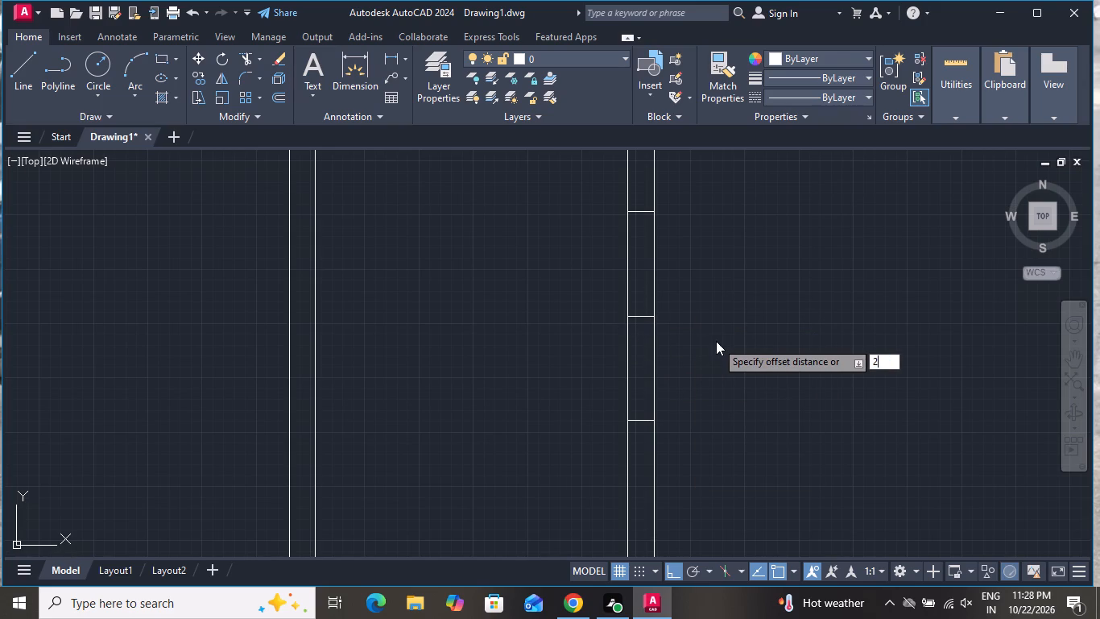
pyautogui.hotkey('shift', '"')
pyautogui.press('Return')
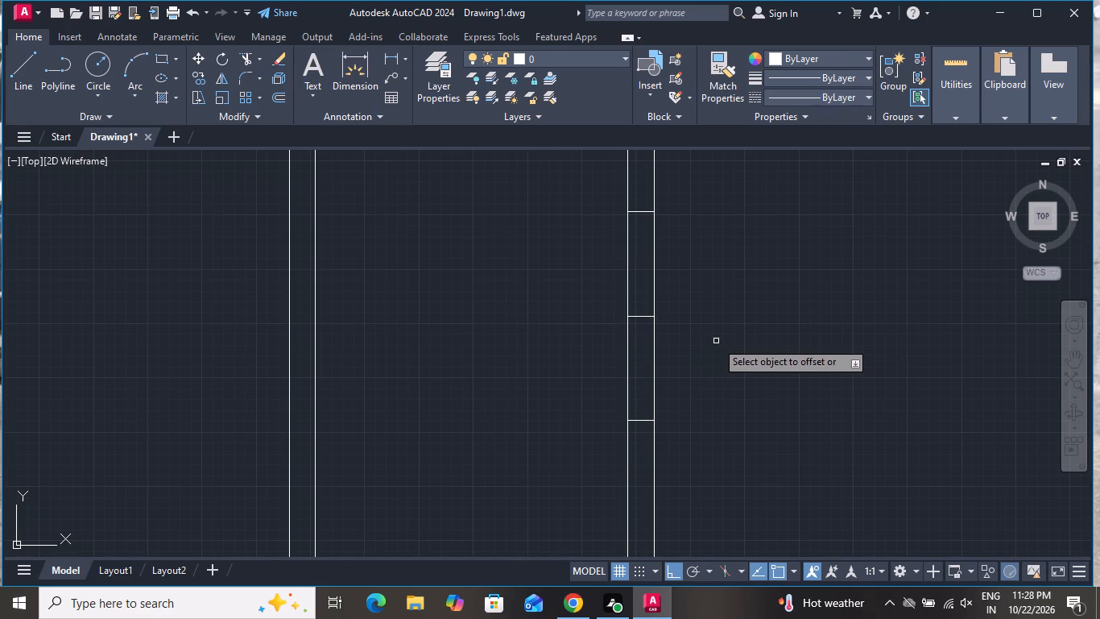
pyautogui.click(640, 209)
pyautogui.click(641, 214)
pyautogui.click(642, 190)
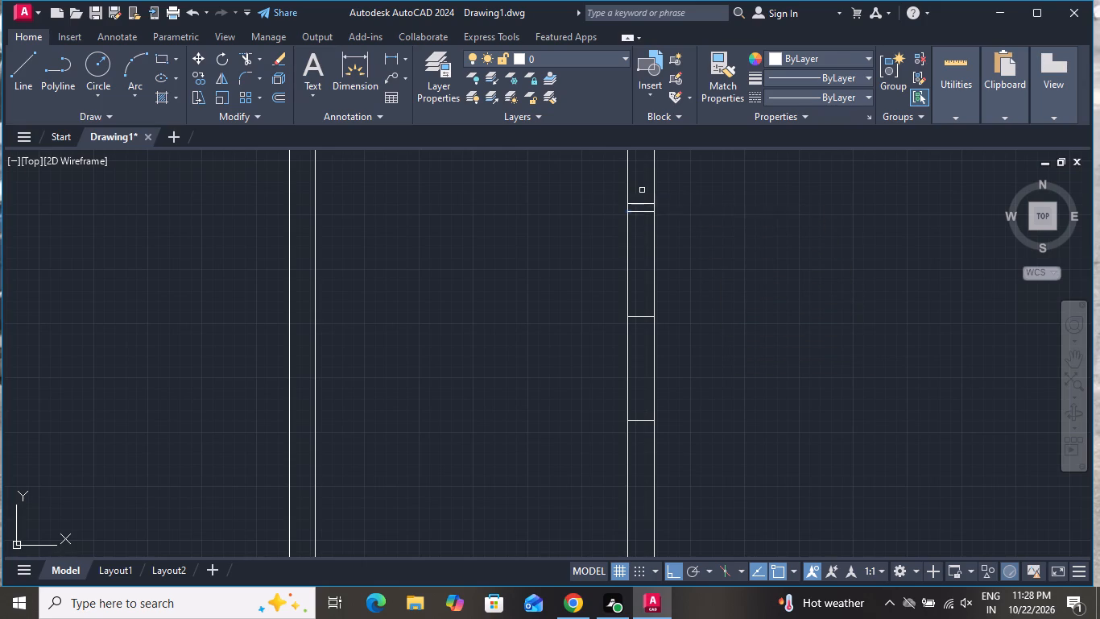
pyautogui.click(637, 421)
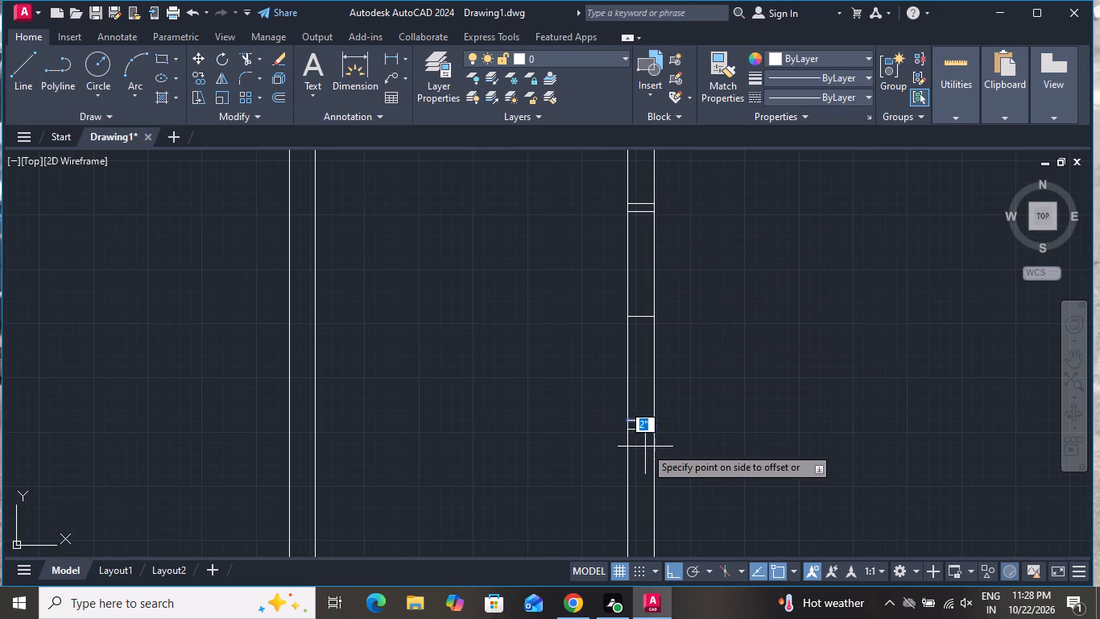
pyautogui.click(647, 447)
pyautogui.rightClick(683, 261)
pyautogui.click(725, 286)
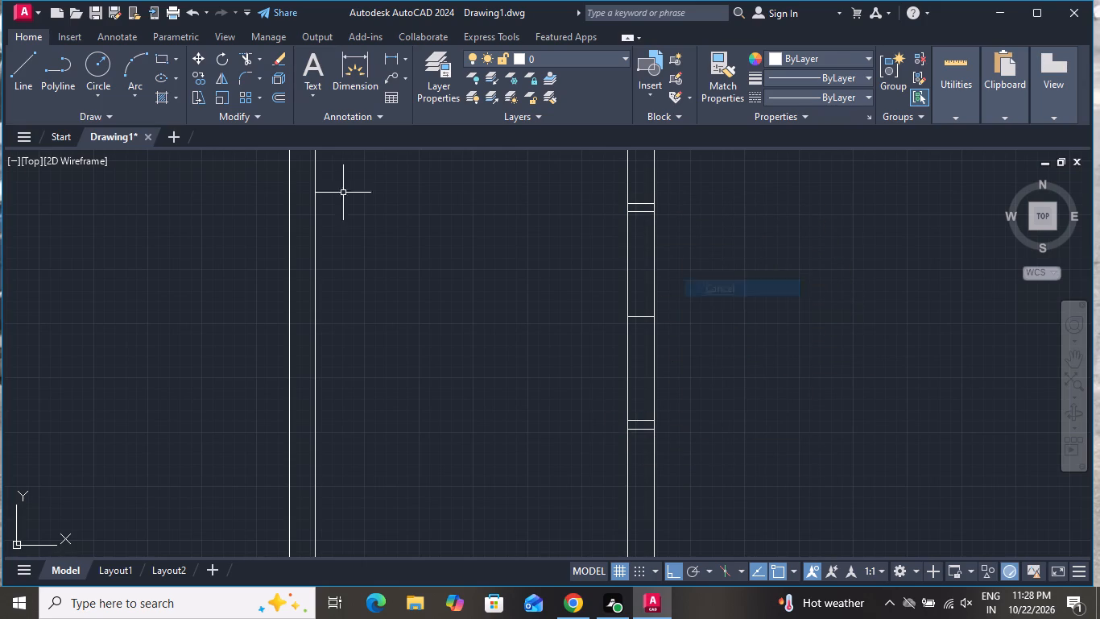
# Draw a 4'-2" vertical line through the middle of the right wall from the upper outer frame line to the lower inner edge line.
pyautogui.click(20, 59)
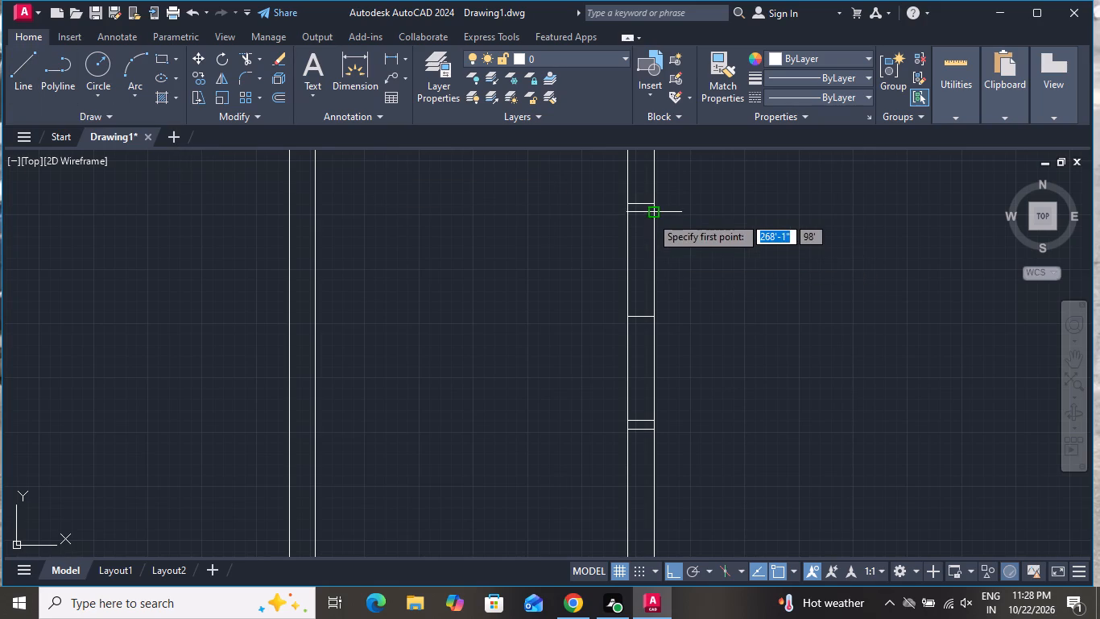
pyautogui.click(641, 206)
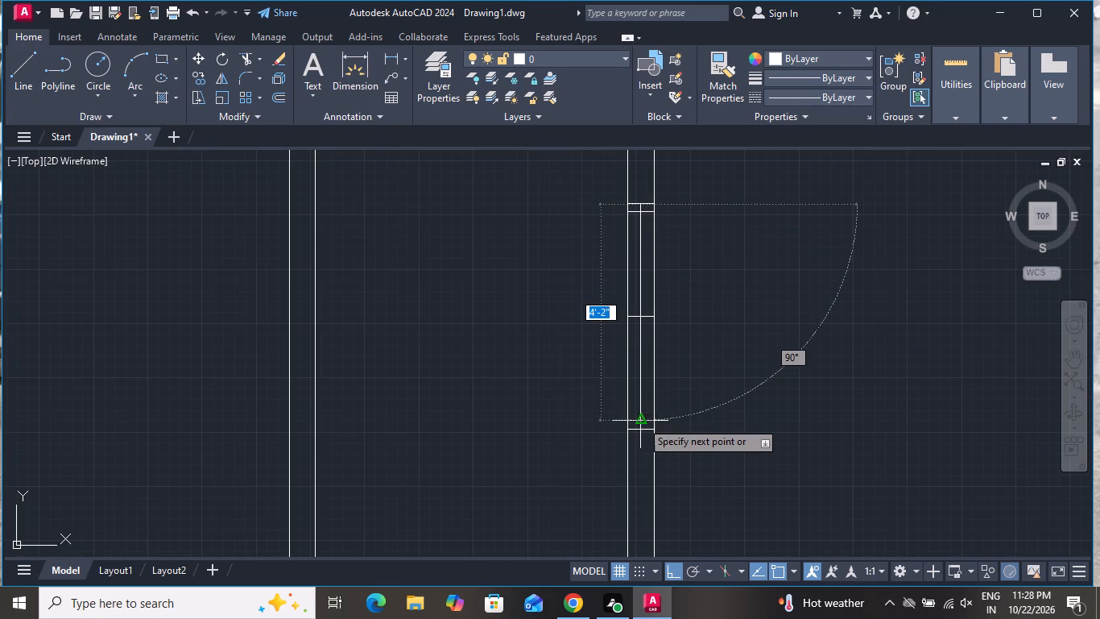
pyautogui.click(641, 420)
pyautogui.rightClick(642, 420)
pyautogui.click(681, 272)
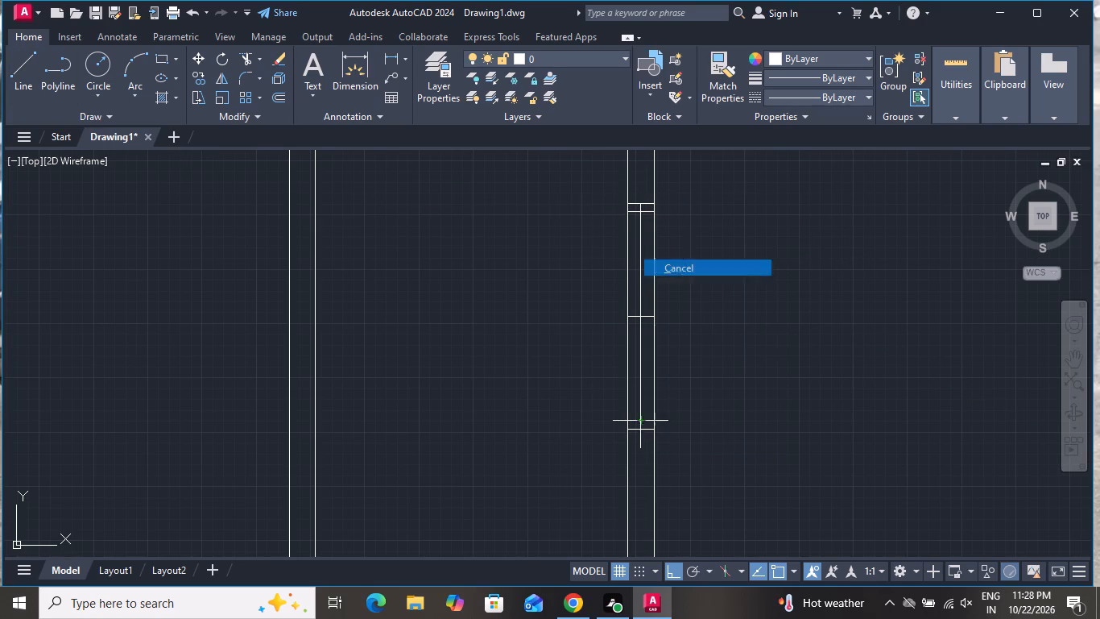
# Offset the right-wall window's vertical middle line 1" to each side to form the glazing lines.
pyautogui.write('O')
pyautogui.press('space')
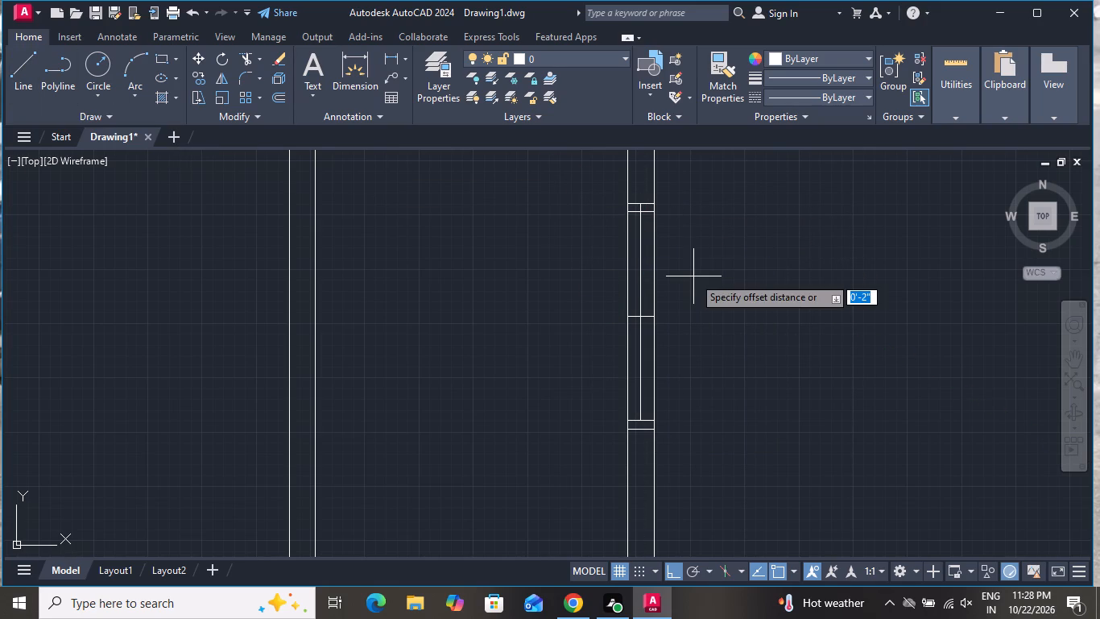
pyautogui.press('1')
pyautogui.hotkey('shift', '"')
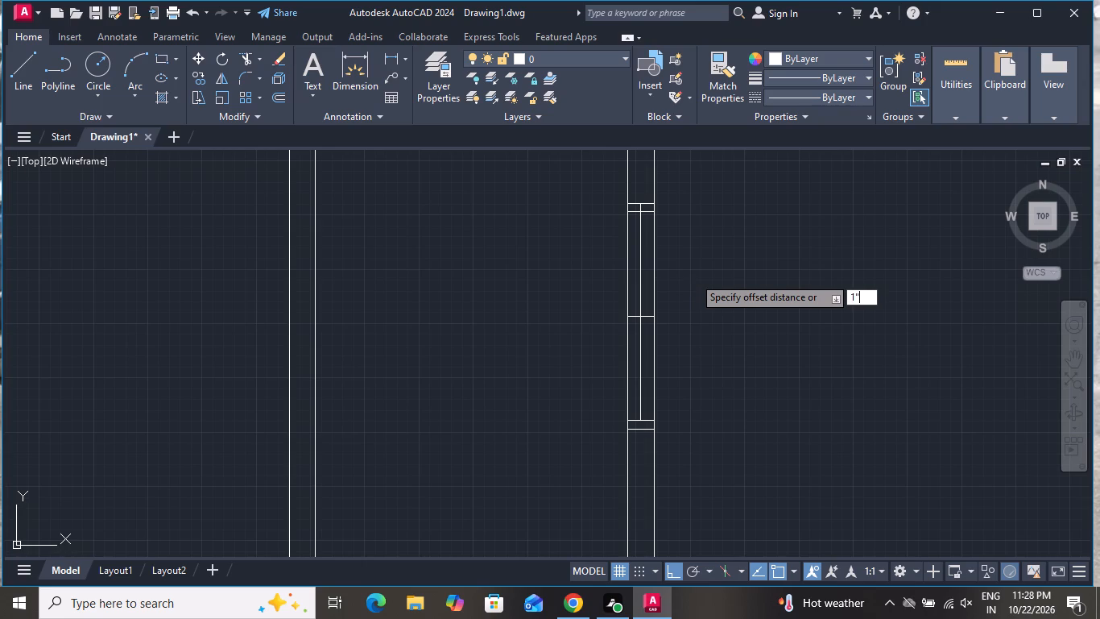
pyautogui.press('Return')
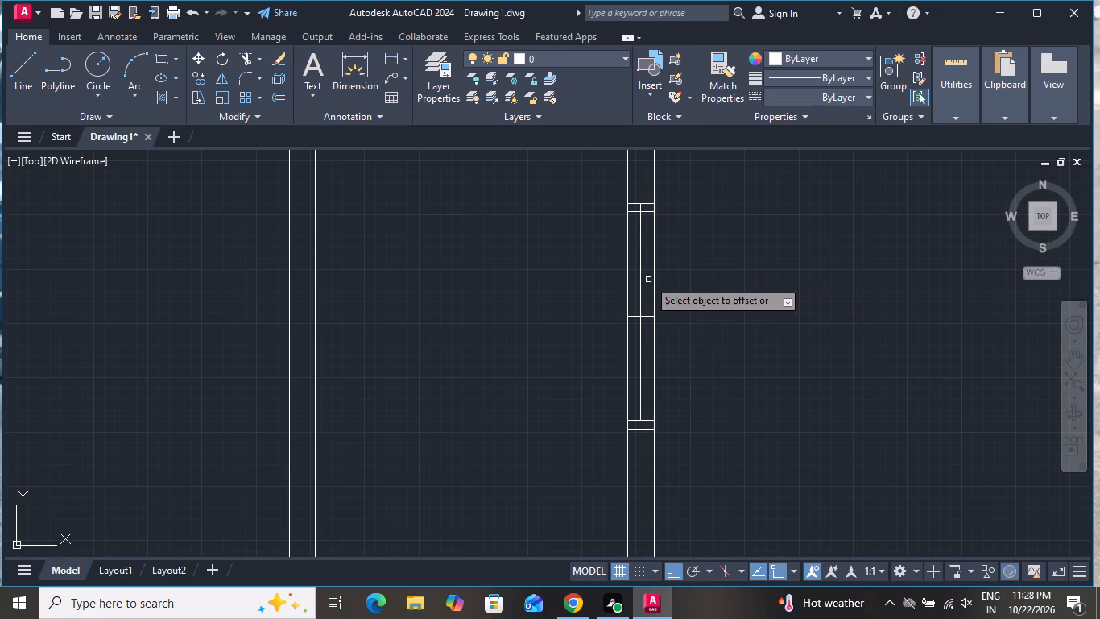
pyautogui.scroll(1, 627, 318)
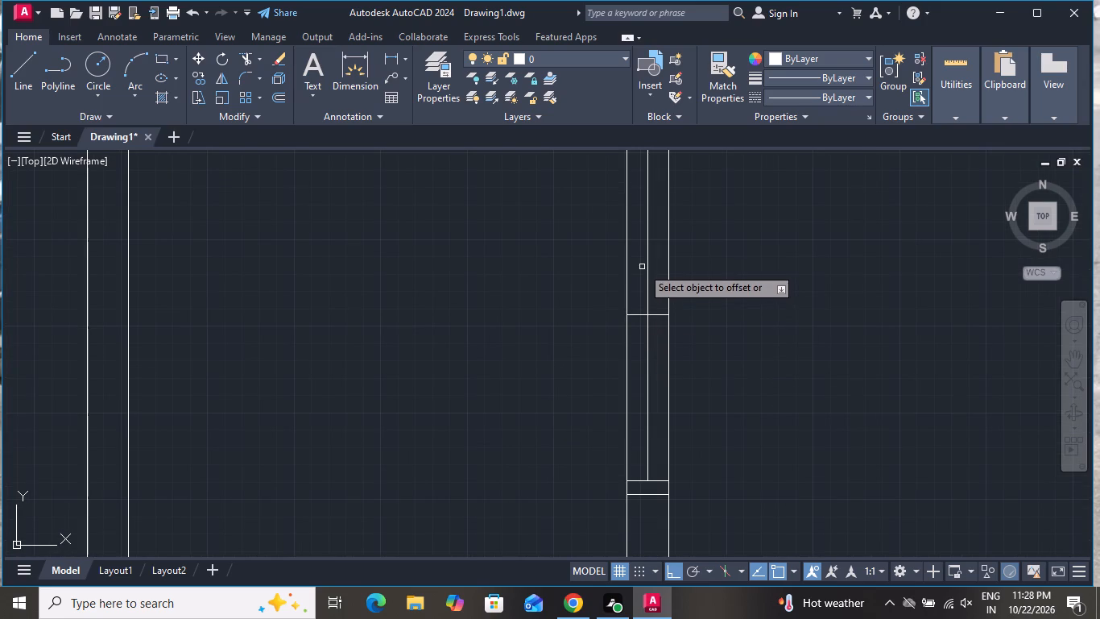
pyautogui.click(644, 255)
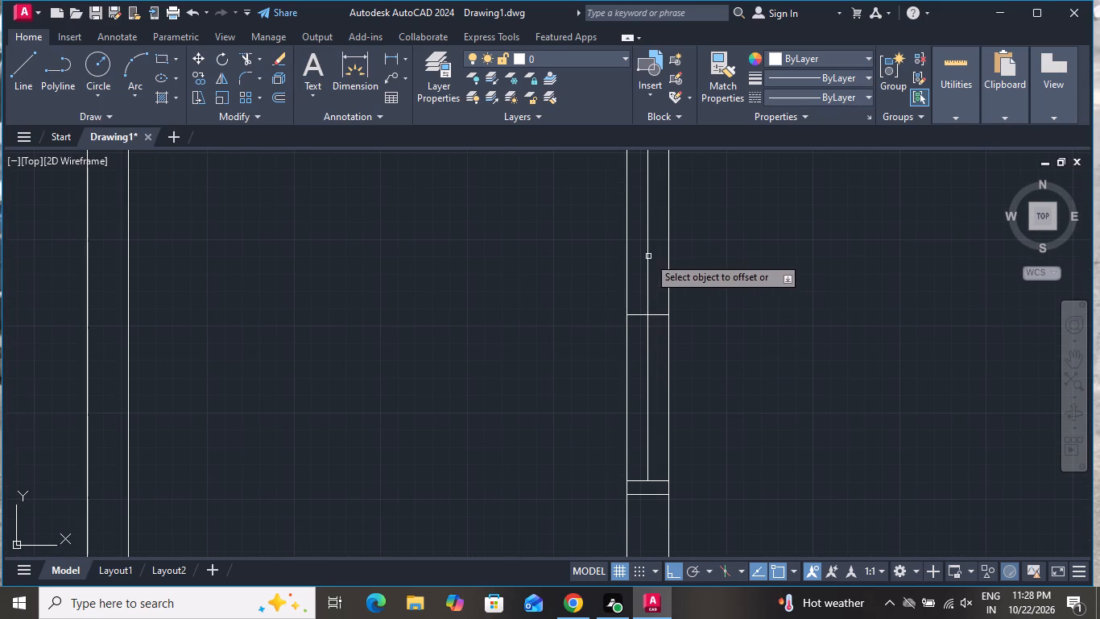
pyautogui.click(648, 256)
pyautogui.click(664, 251)
pyautogui.click(650, 259)
pyautogui.click(633, 268)
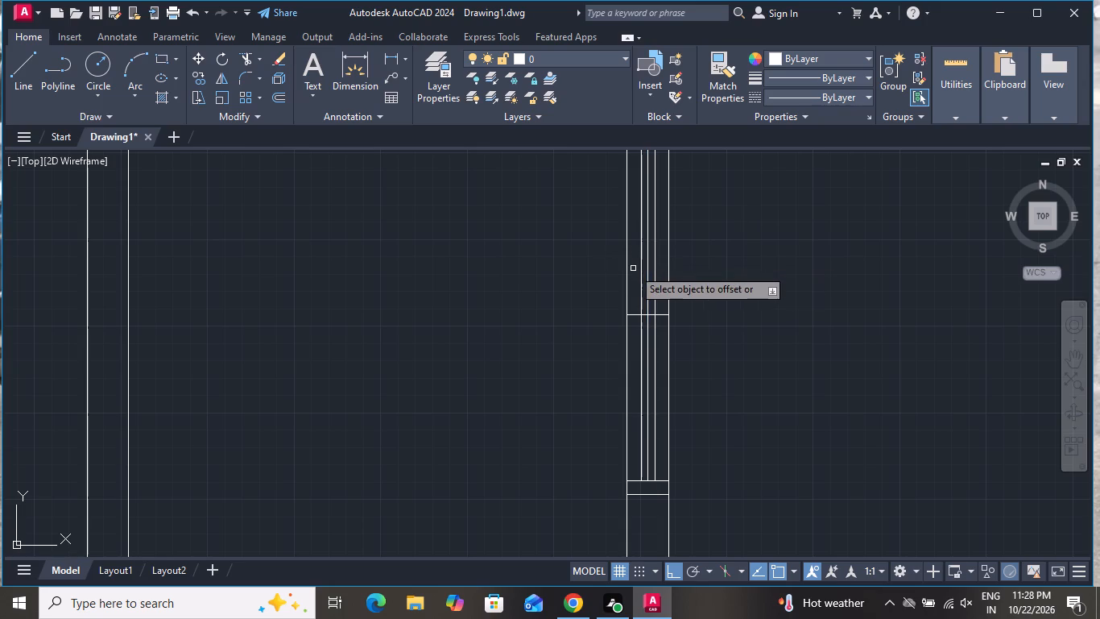
pyautogui.rightClick(633, 269)
pyautogui.click(649, 291)
# Delete the vertical middle line and the horizontal centre line of the right-wall window.
pyautogui.scroll(2, 651, 313)
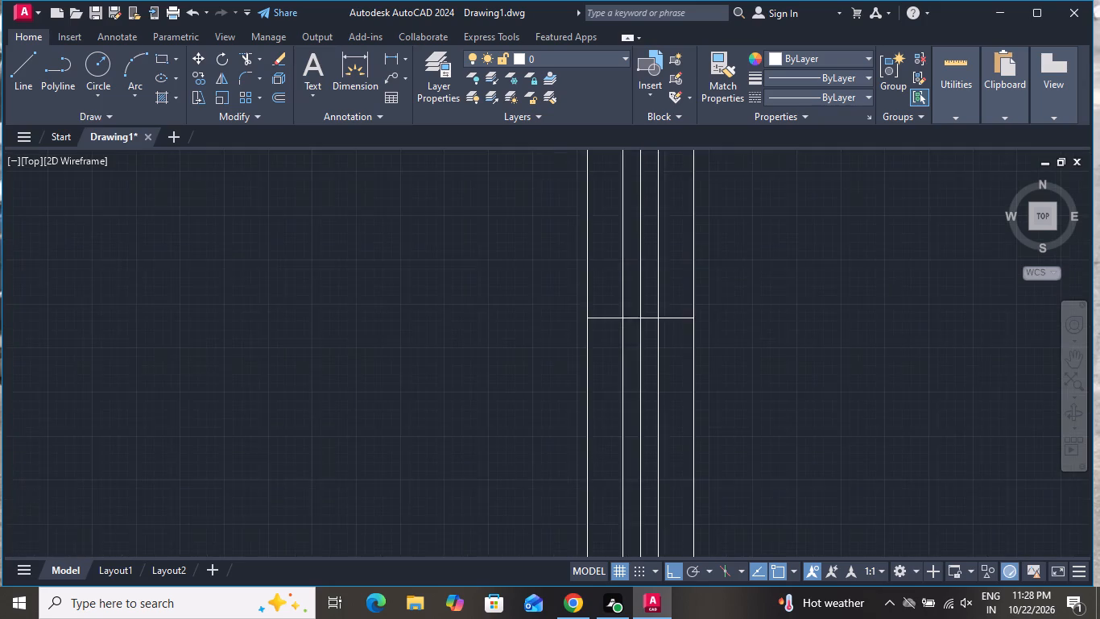
pyautogui.scroll(2, 651, 313)
pyautogui.click(651, 311)
pyautogui.click(607, 347)
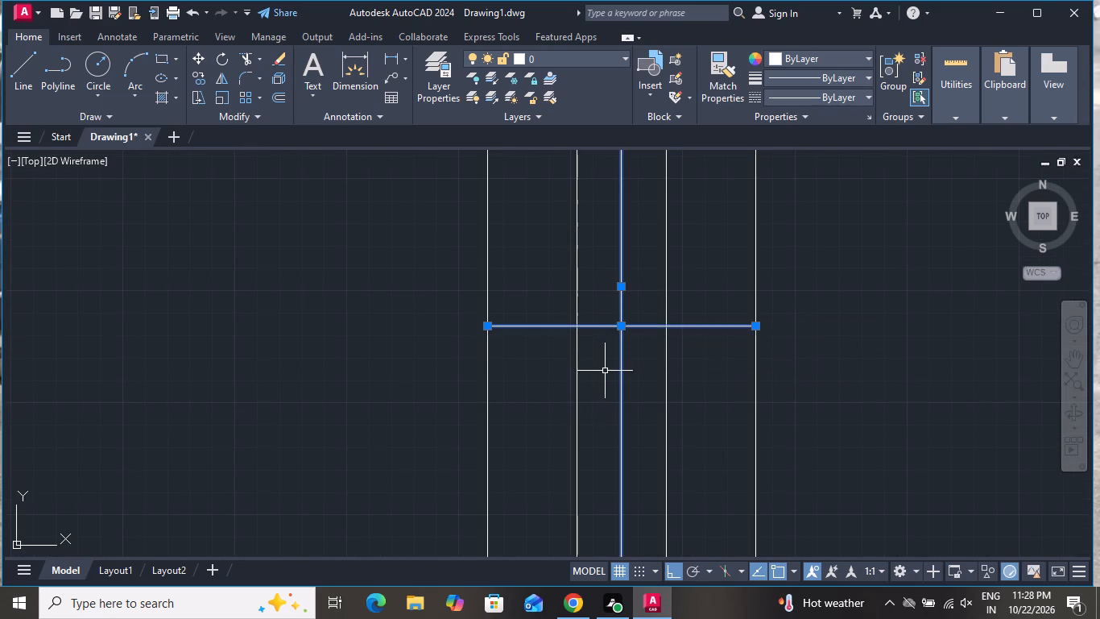
pyautogui.press('Delete')
# Trim the ends of both glazing lines that extend into the right-wall window's upper frame.
pyautogui.scroll(-5, 585, 403)
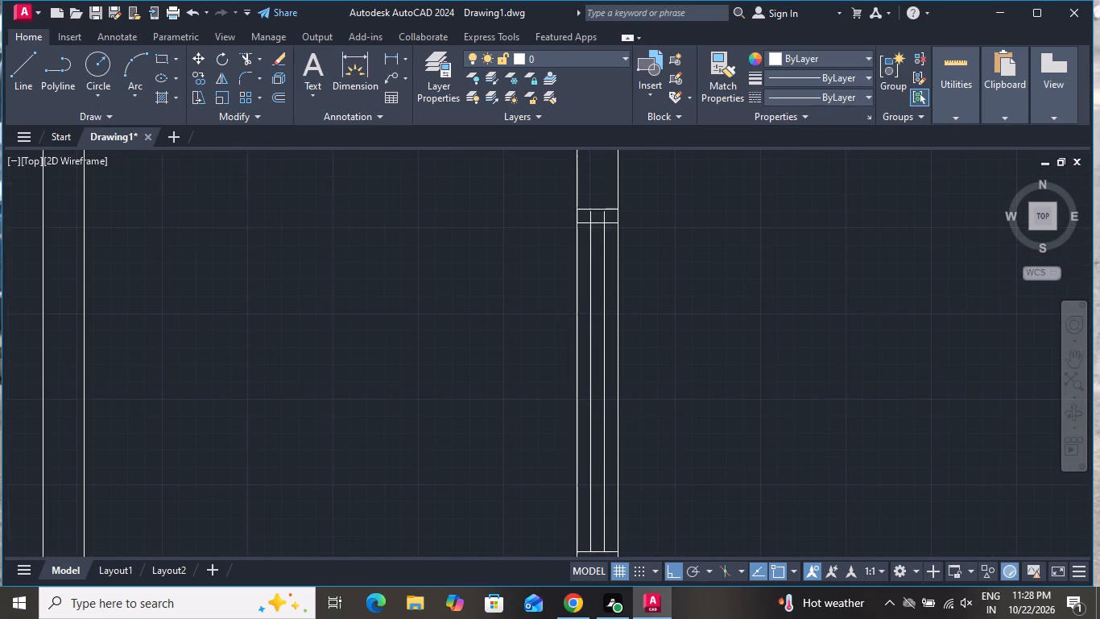
pyautogui.click(252, 55)
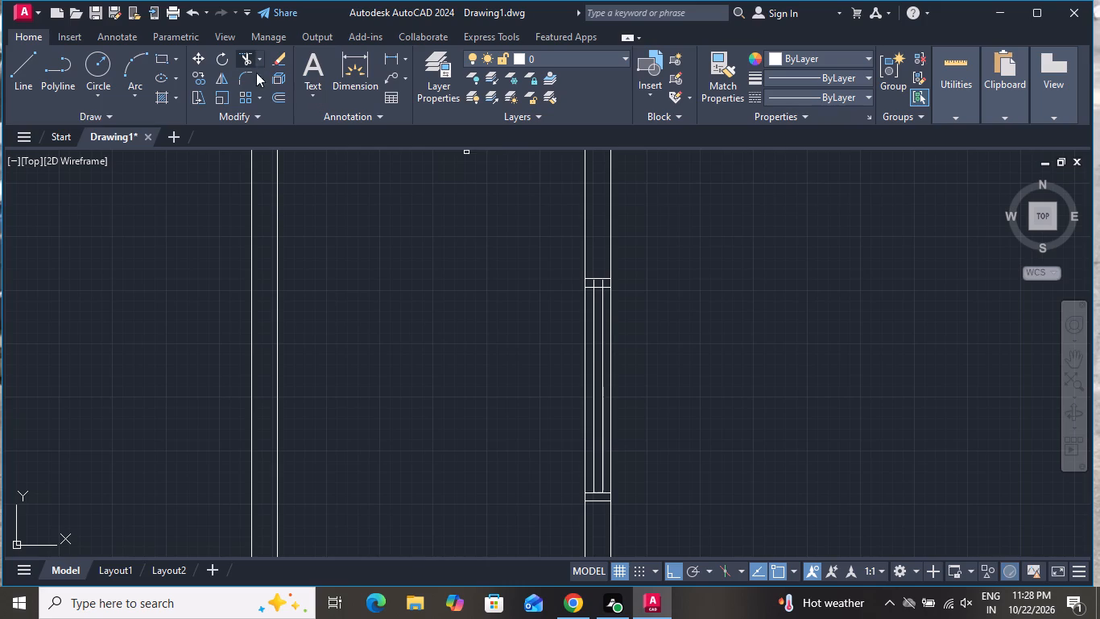
pyautogui.scroll(4, 614, 280)
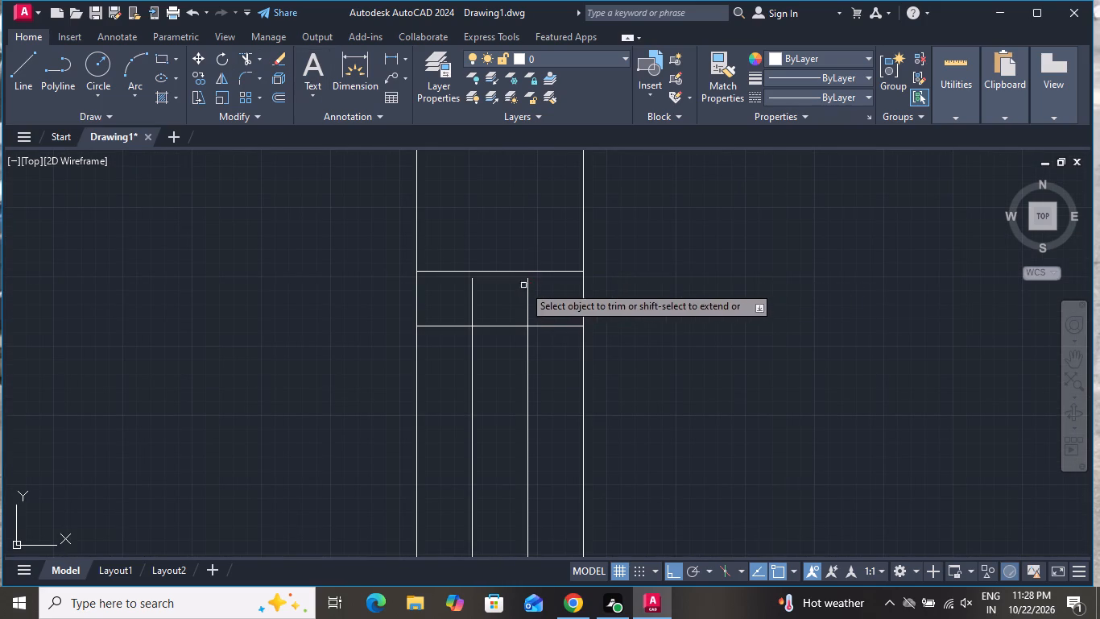
pyautogui.click(540, 285)
pyautogui.click(466, 290)
pyautogui.scroll(-1, 528, 226)
pyautogui.scroll(-3, 599, 256)
pyautogui.rightClick(622, 305)
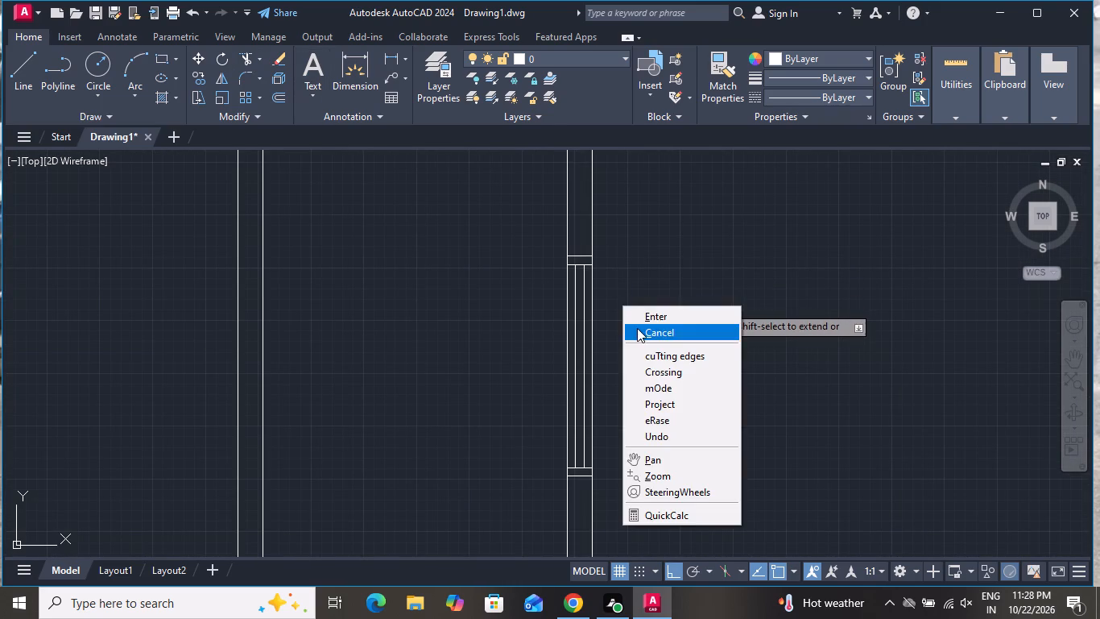
pyautogui.click(637, 328)
# Draw a horizontal line across the left outer wall's thickness at the midpoint of the bottom-left room's side.
pyautogui.click(35, 64)
pyautogui.scroll(-2, 387, 240)
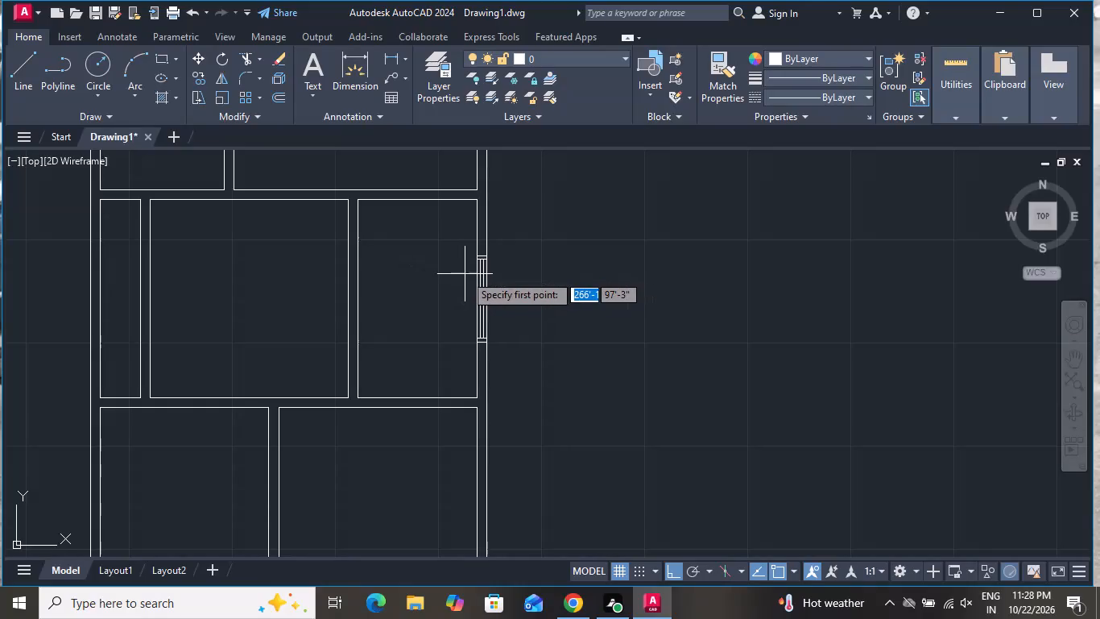
pyautogui.scroll(-1, 496, 285)
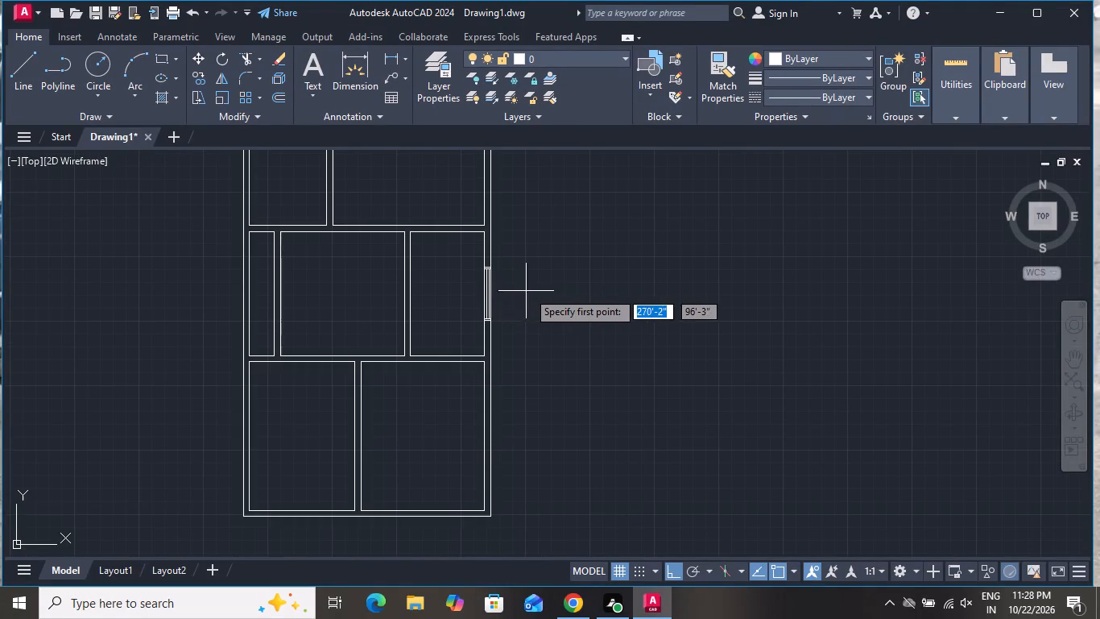
pyautogui.scroll(-2, 534, 293)
pyautogui.scroll(3, 420, 345)
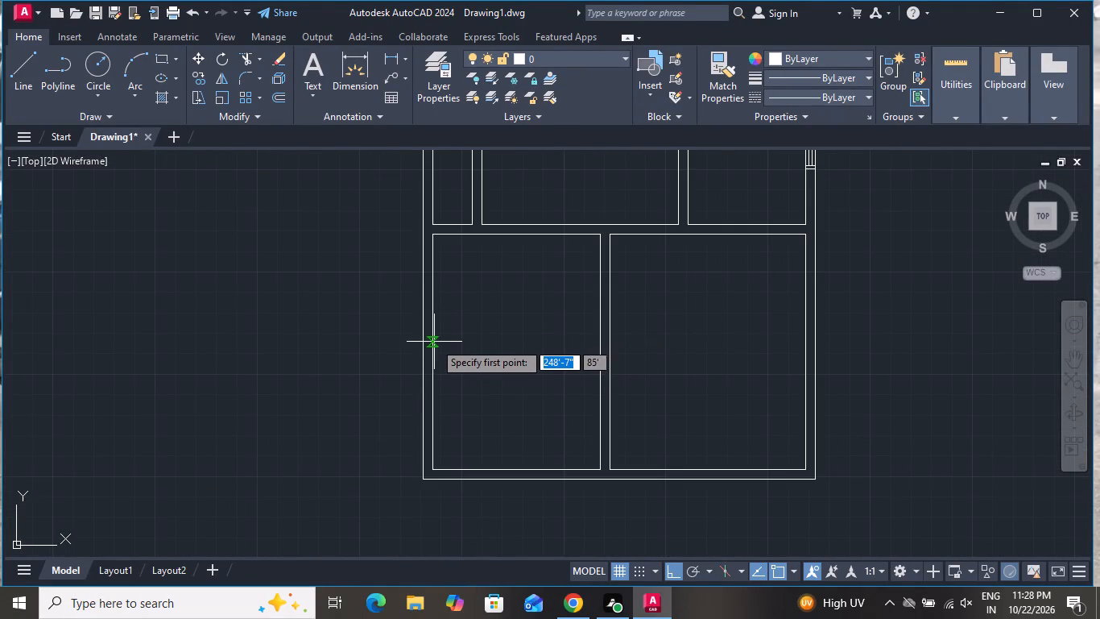
pyautogui.click(434, 348)
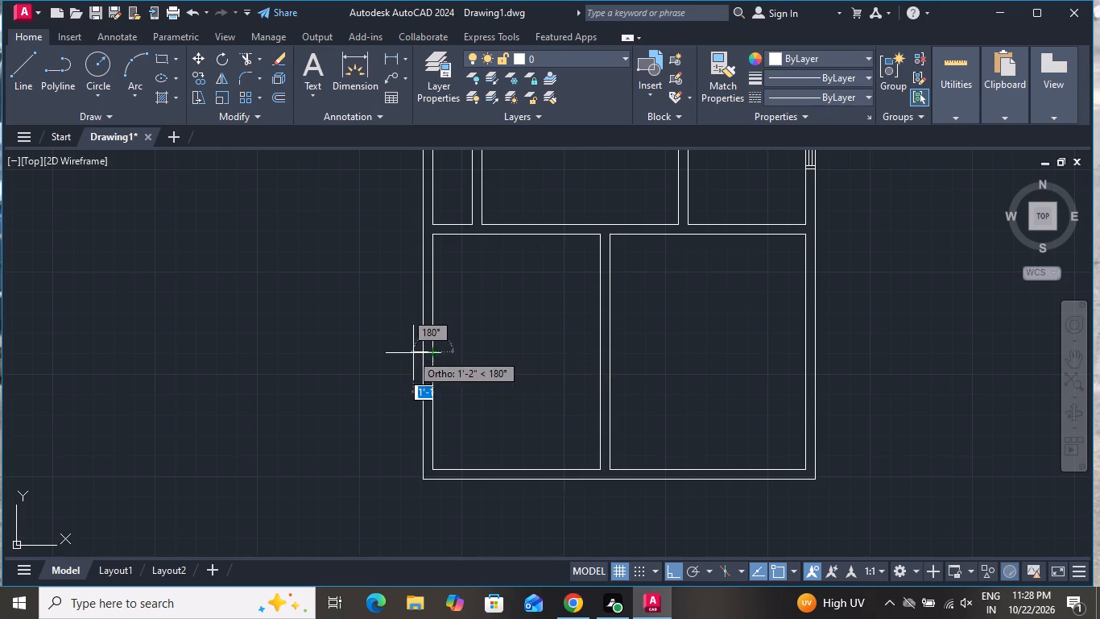
pyautogui.click(420, 347)
pyautogui.rightClick(420, 347)
pyautogui.click(440, 373)
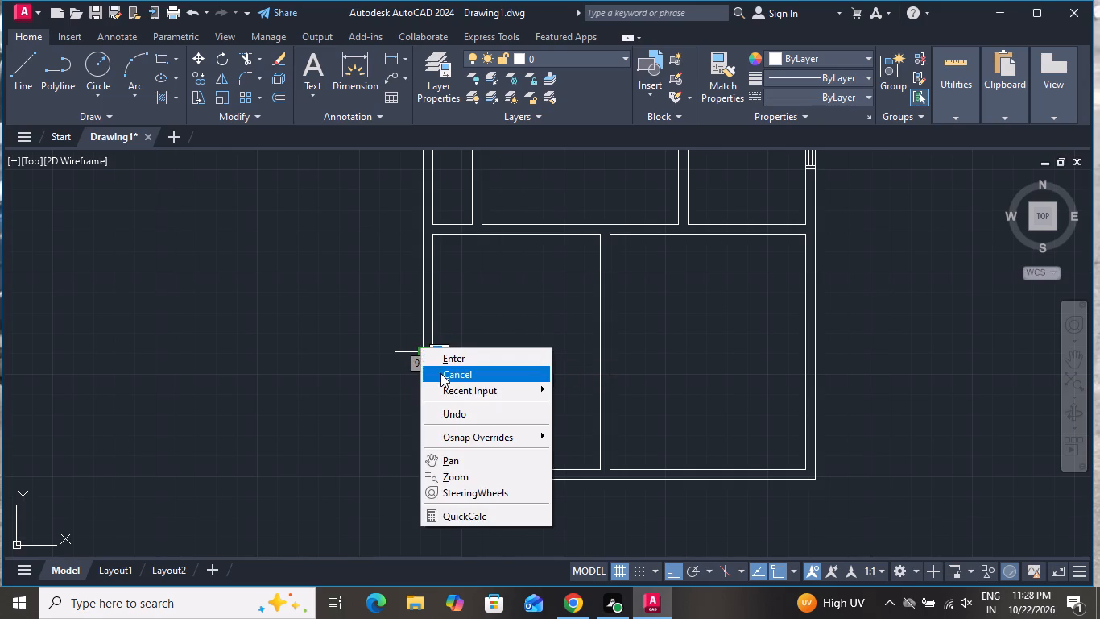
# Offset the horizontal centre line in the left outer wall of the bottom-left room 2' above and below.
pyautogui.write("O 2'")
pyautogui.press('Return')
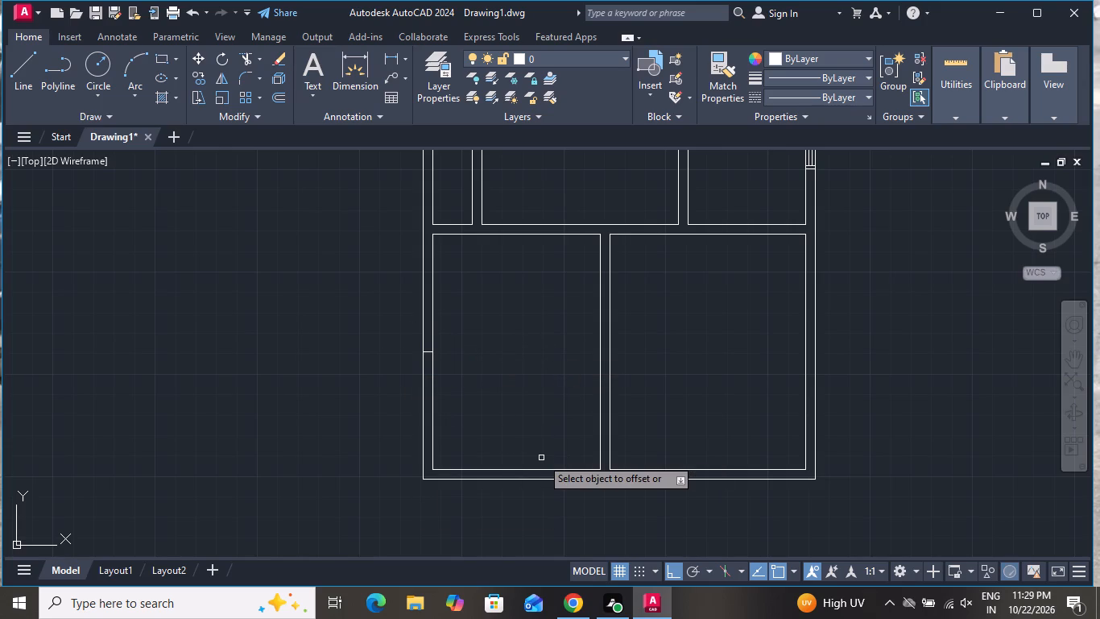
pyautogui.scroll(3, 436, 368)
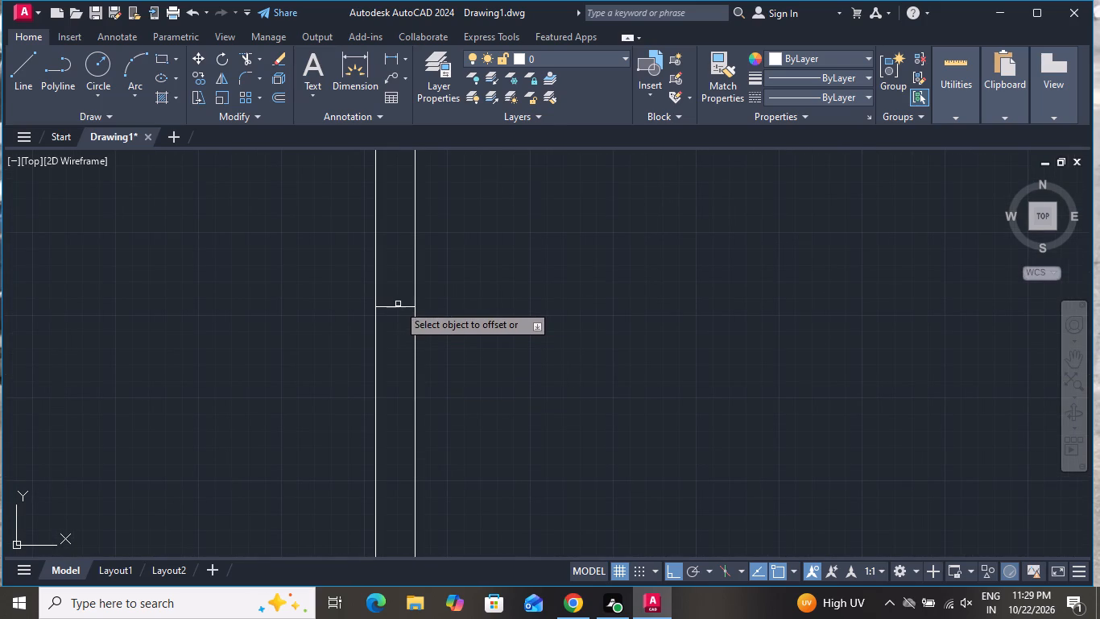
pyautogui.click(398, 308)
pyautogui.click(397, 272)
pyautogui.click(396, 305)
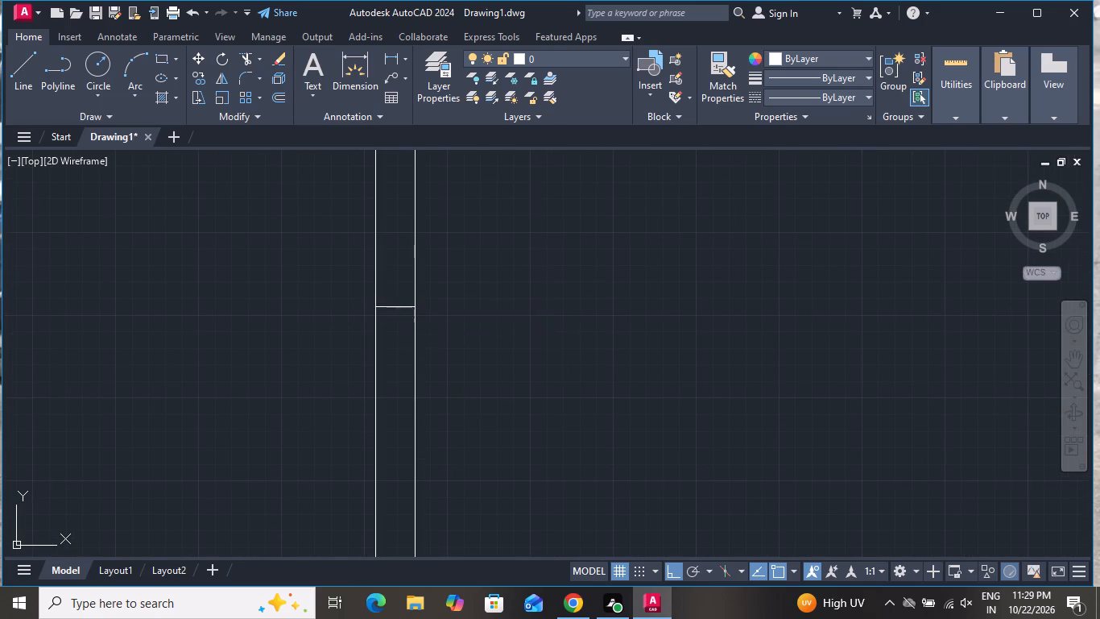
pyautogui.click(398, 361)
pyautogui.rightClick(467, 298)
pyautogui.click(484, 318)
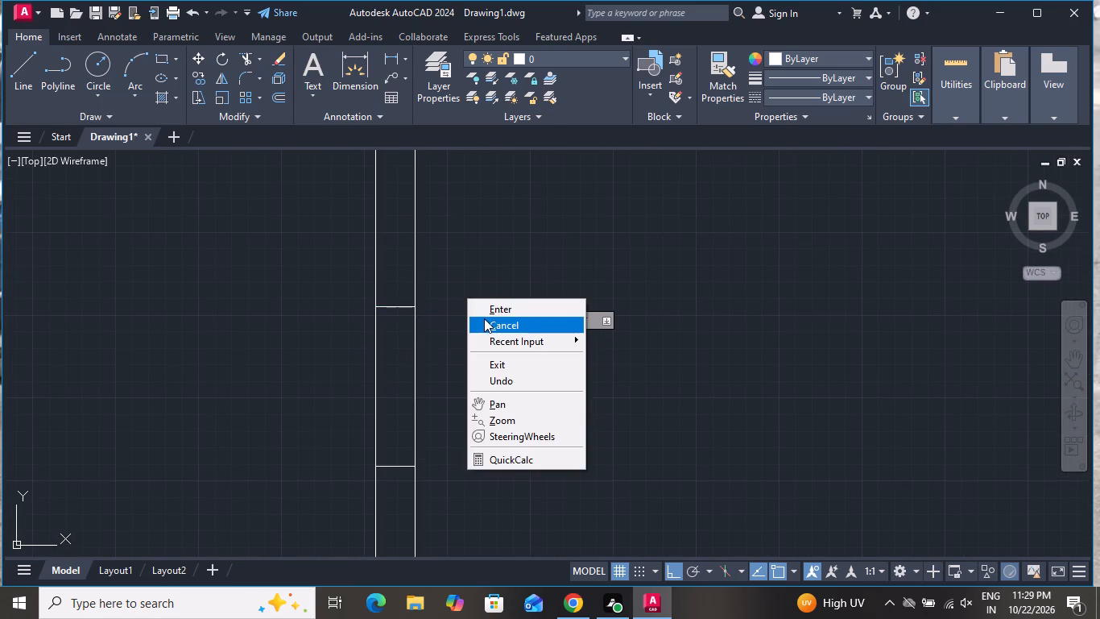
# Offset the left-wall window's upper and lower end lines 2" outward to form its frames.
pyautogui.write('O')
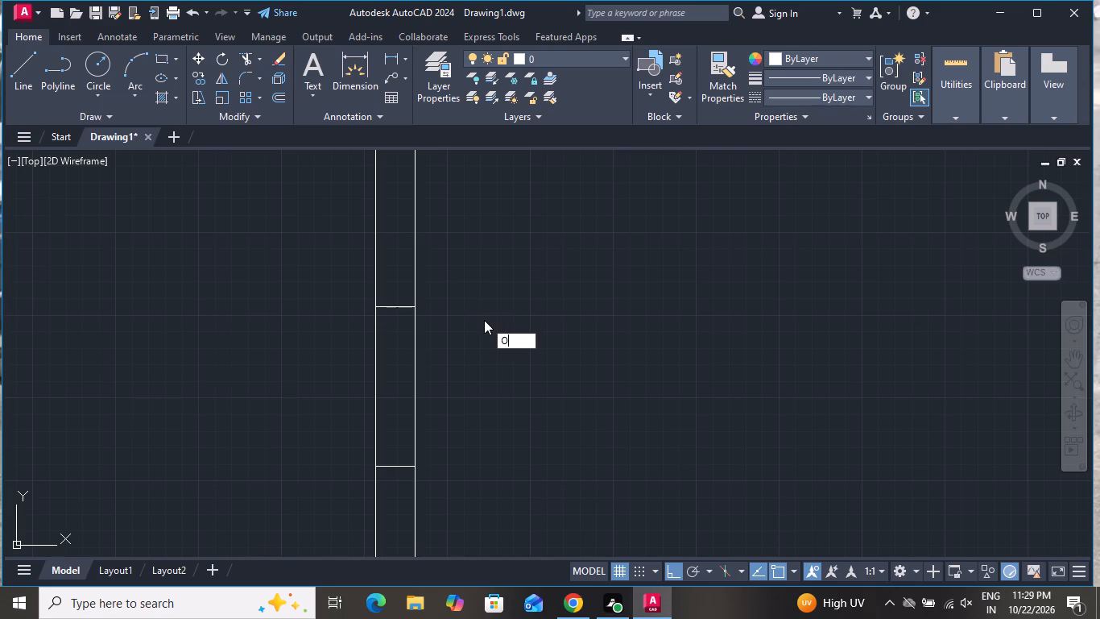
pyautogui.press('space')
pyautogui.press('2')
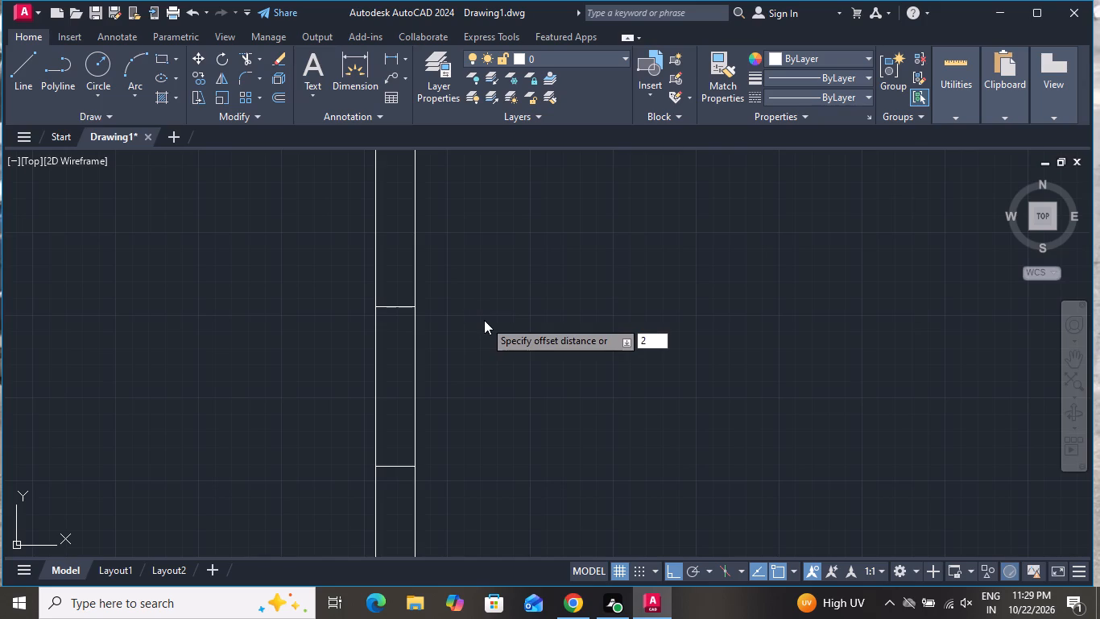
pyautogui.hotkey('shift', '"')
pyautogui.press('Return')
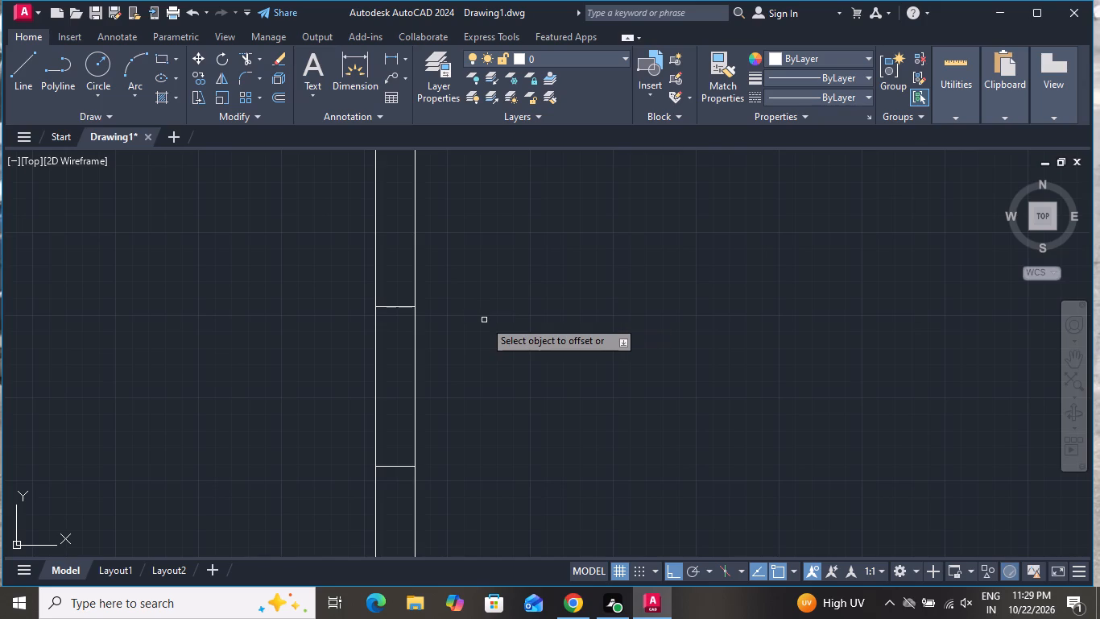
pyautogui.scroll(-3, 450, 167)
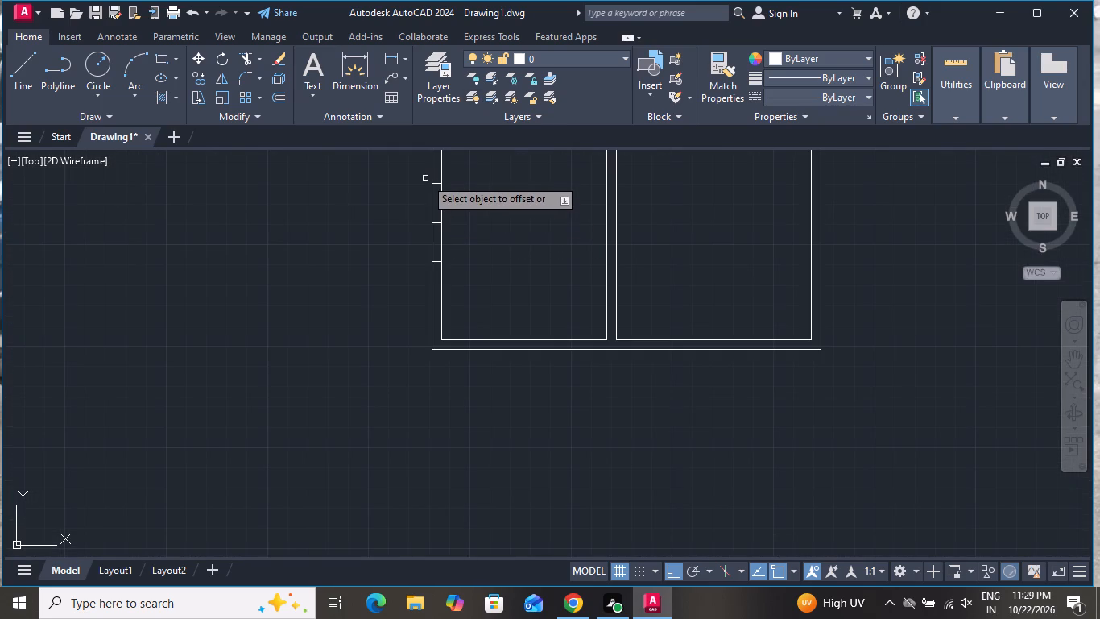
pyautogui.scroll(3, 433, 179)
pyautogui.click(436, 202)
pyautogui.click(440, 170)
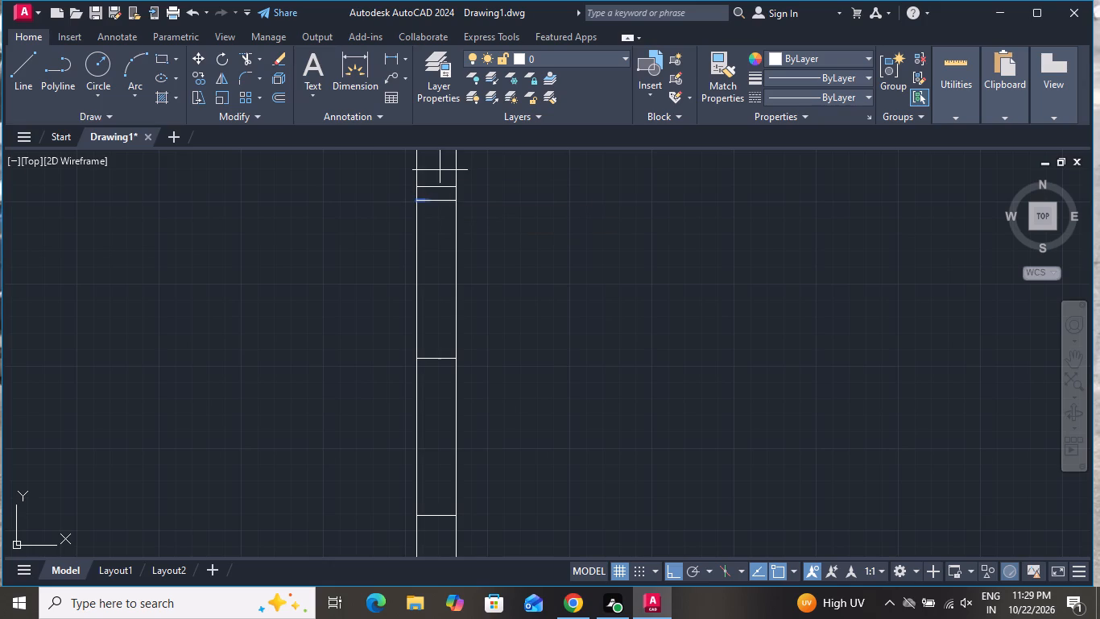
pyautogui.click(436, 517)
pyautogui.click(446, 538)
pyautogui.rightClick(523, 359)
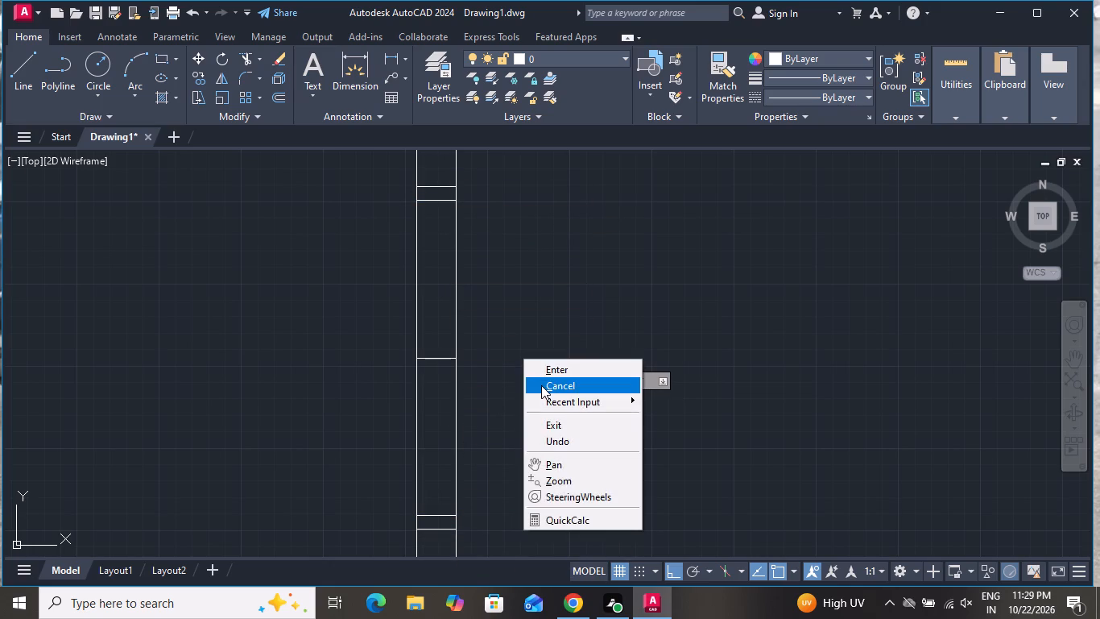
pyautogui.click(541, 385)
# Draw a vertical middle line about 4' long between the midpoints of the left-wall window's inner frame lines.
pyautogui.click(26, 68)
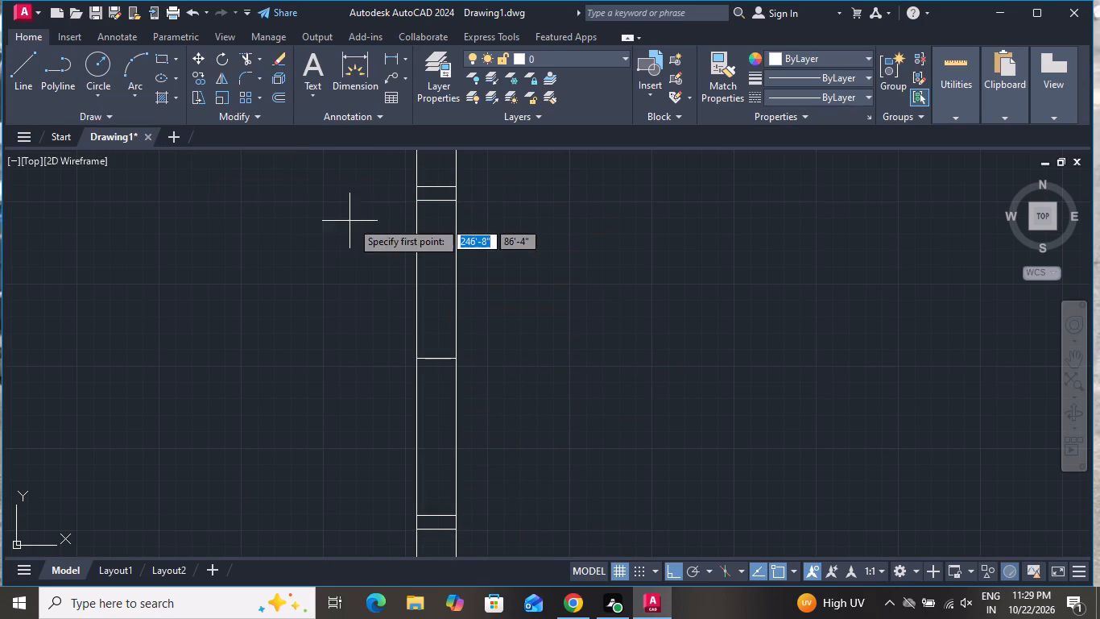
pyautogui.click(436, 195)
pyautogui.scroll(-1, 444, 291)
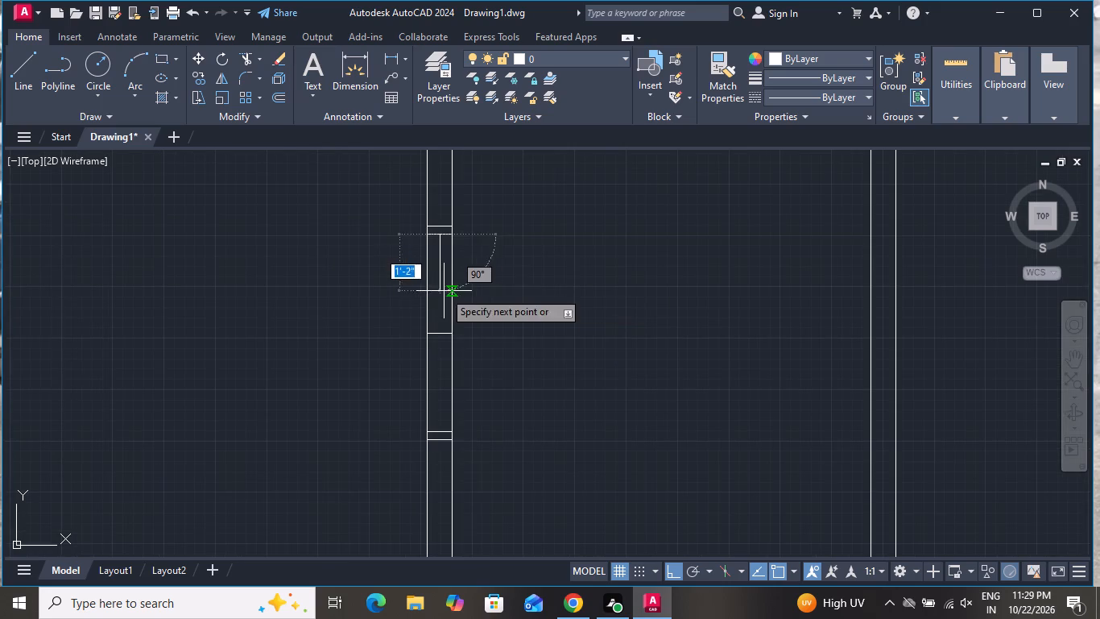
pyautogui.scroll(3, 436, 422)
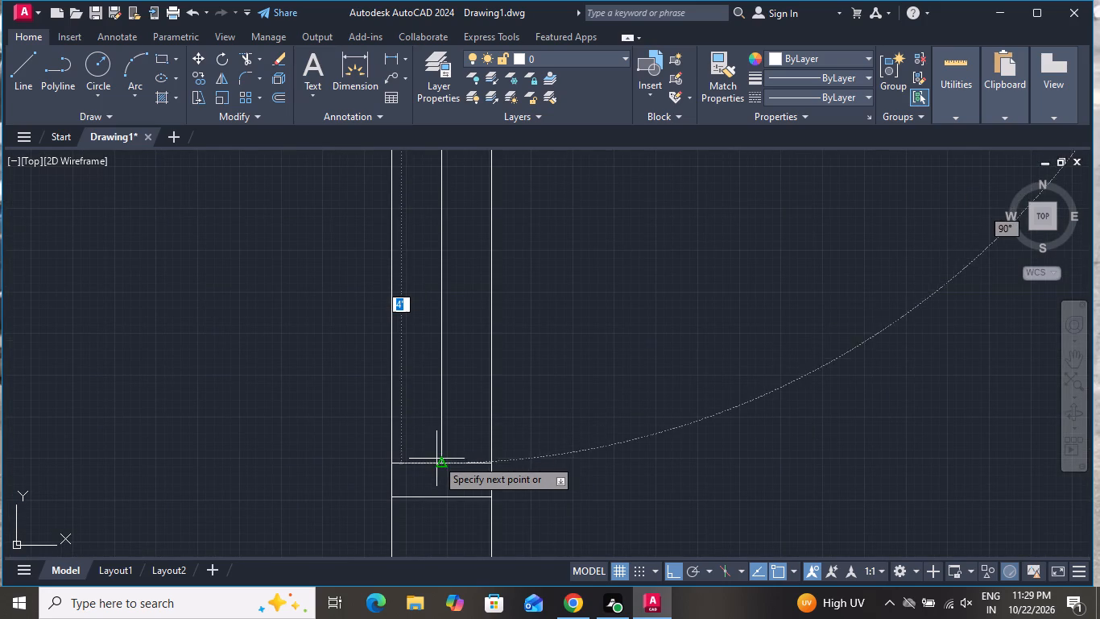
pyautogui.click(436, 461)
pyautogui.rightClick(436, 462)
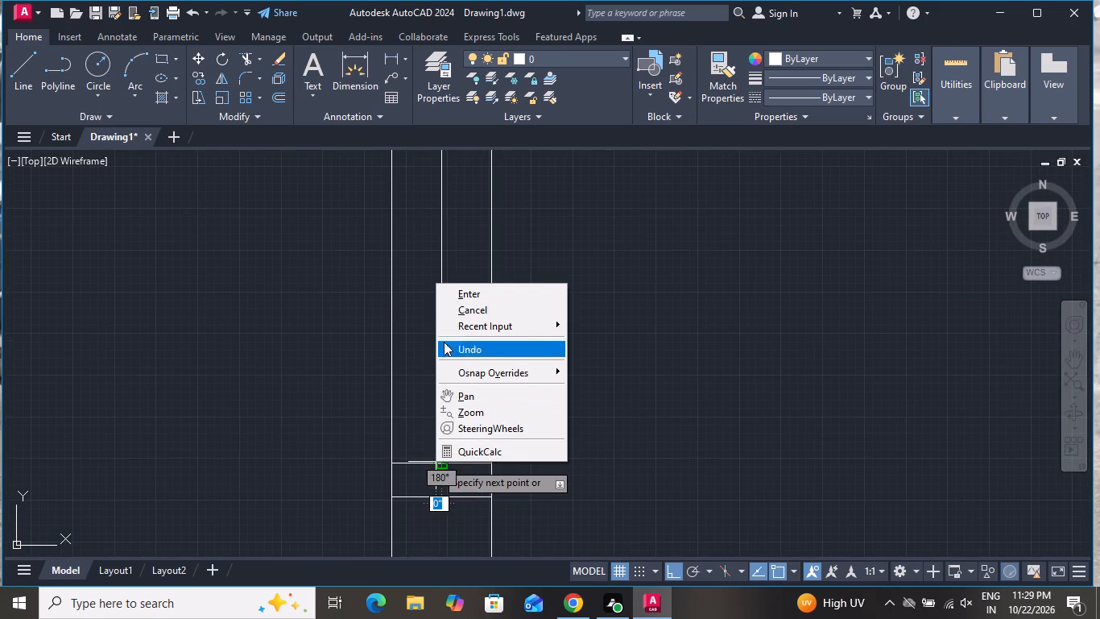
pyautogui.click(445, 310)
# Offset the left-wall window's vertical middle line 1" to each side to form the glazing lines.
pyautogui.scroll(-3, 480, 350)
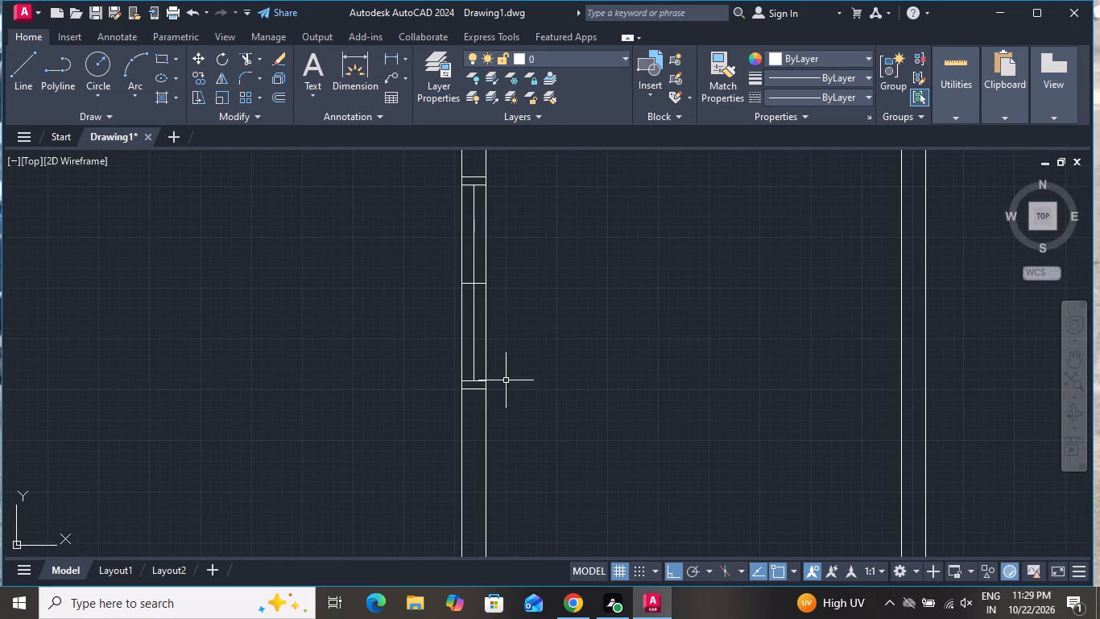
pyautogui.write('O')
pyautogui.press('space')
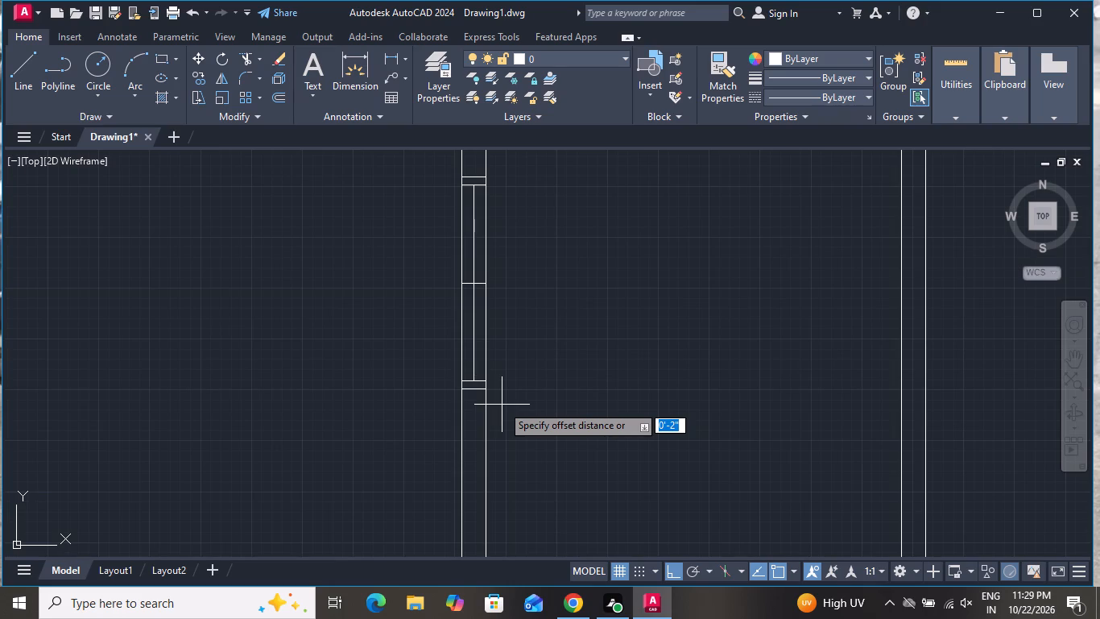
pyautogui.press('1')
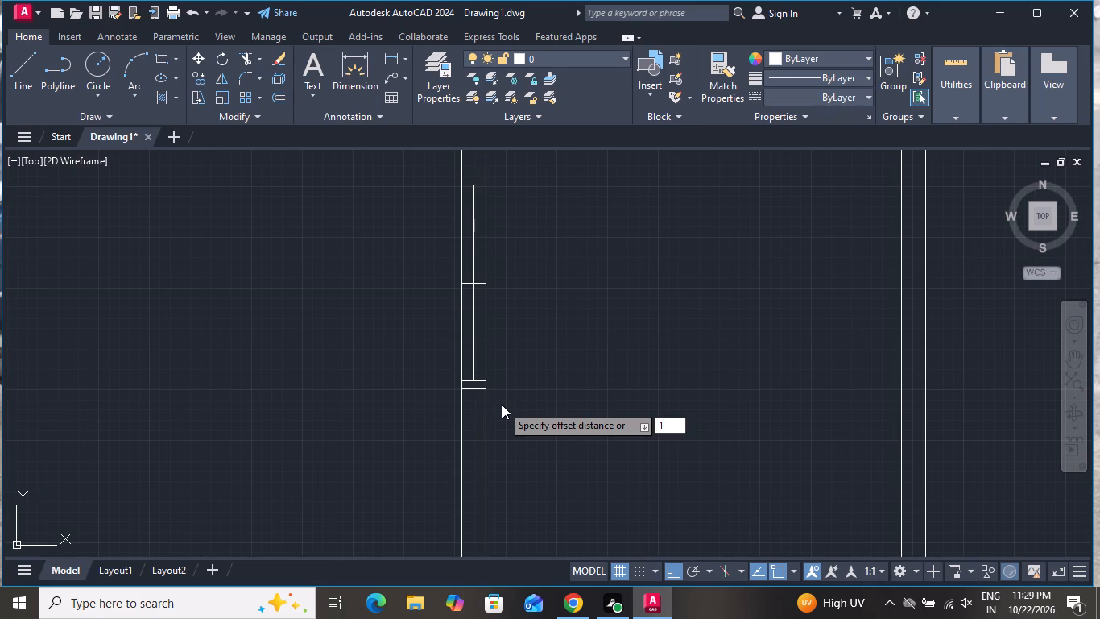
pyautogui.hotkey('shift', '"')
pyautogui.press('Return')
pyautogui.scroll(2, 483, 208)
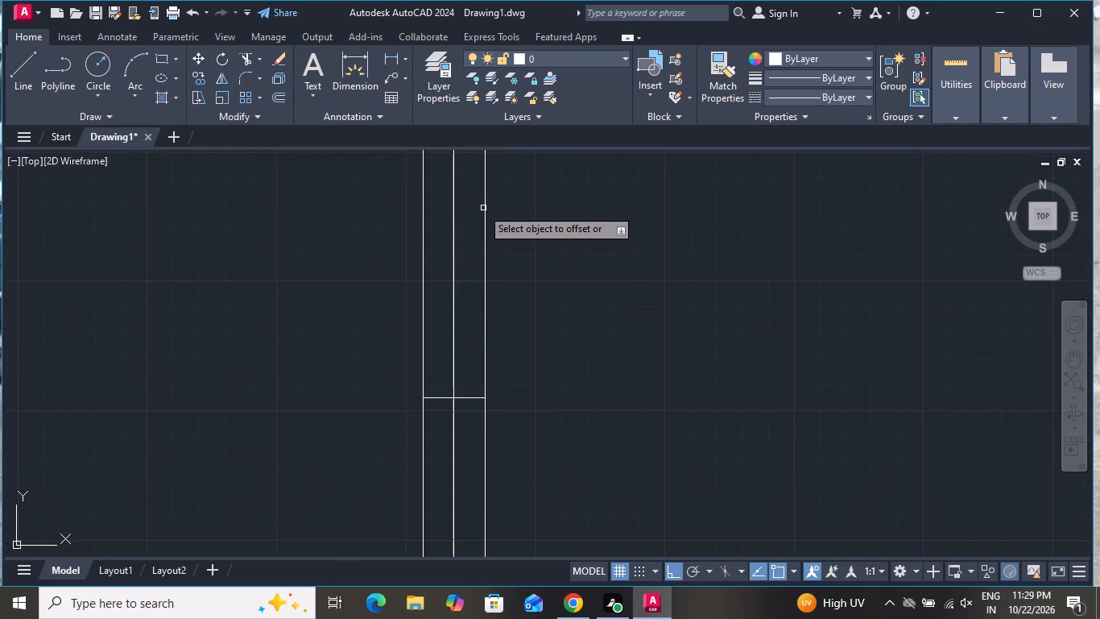
pyautogui.click(453, 222)
pyautogui.click(478, 225)
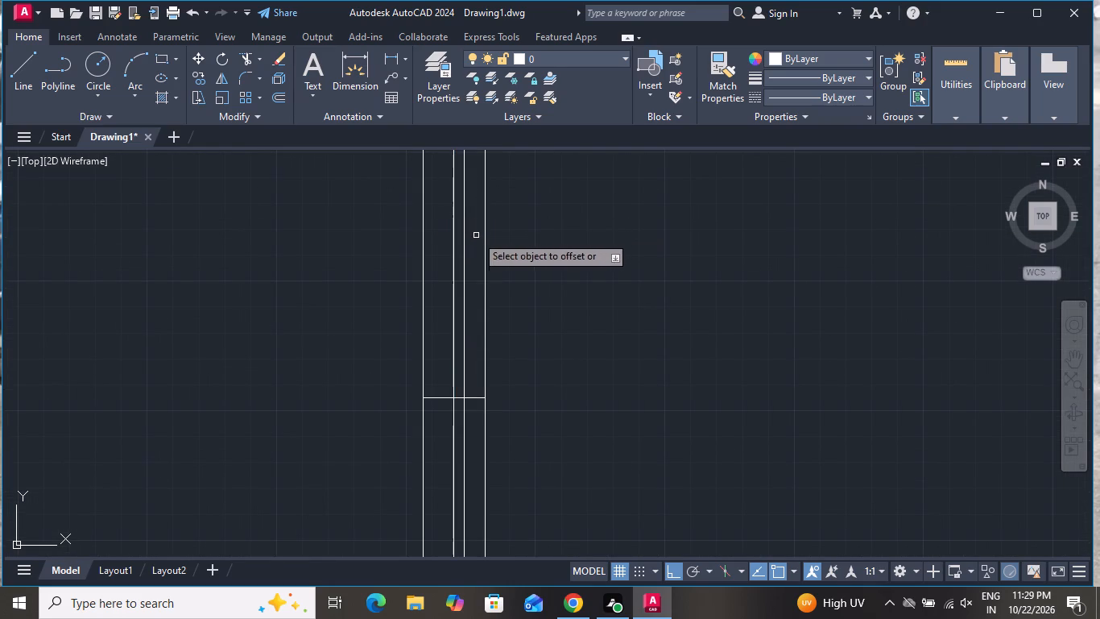
pyautogui.scroll(1, 449, 248)
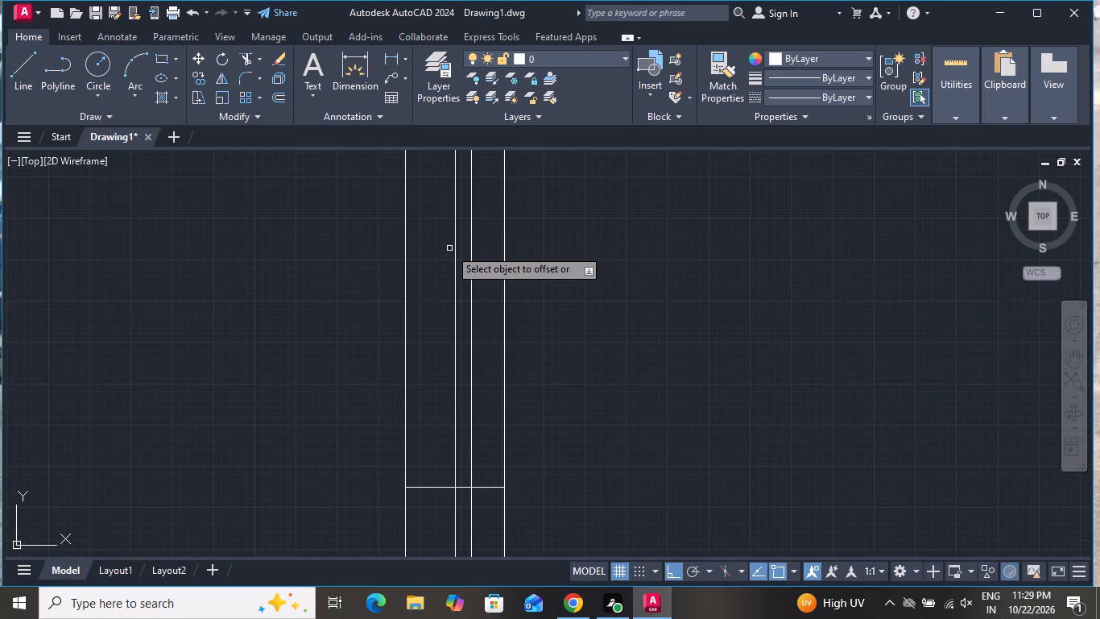
pyautogui.click(455, 211)
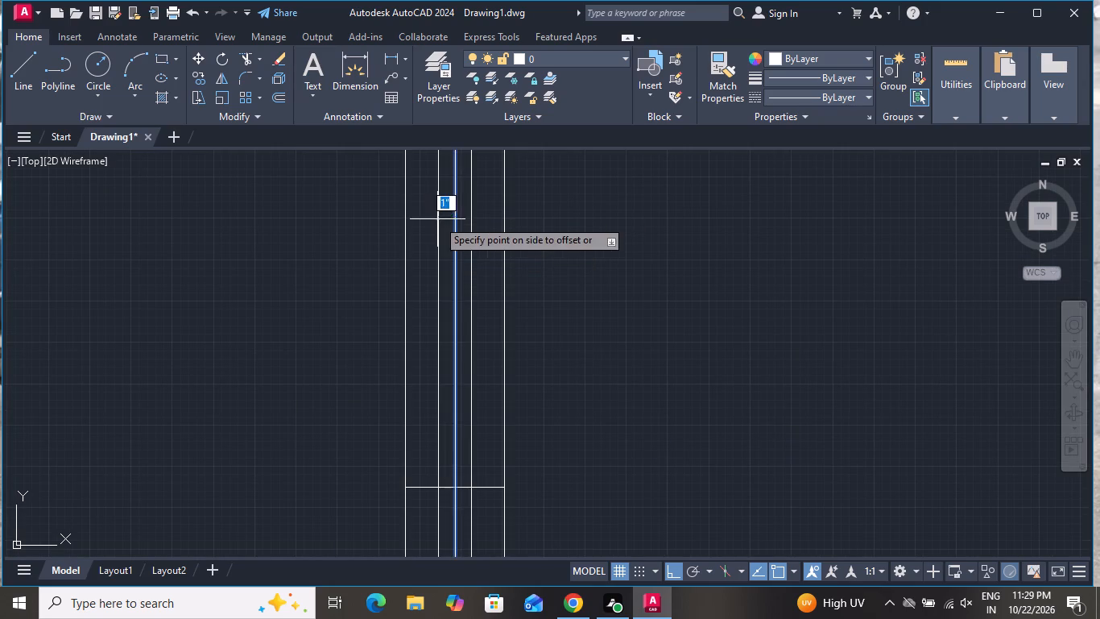
pyautogui.click(437, 219)
pyautogui.rightClick(578, 263)
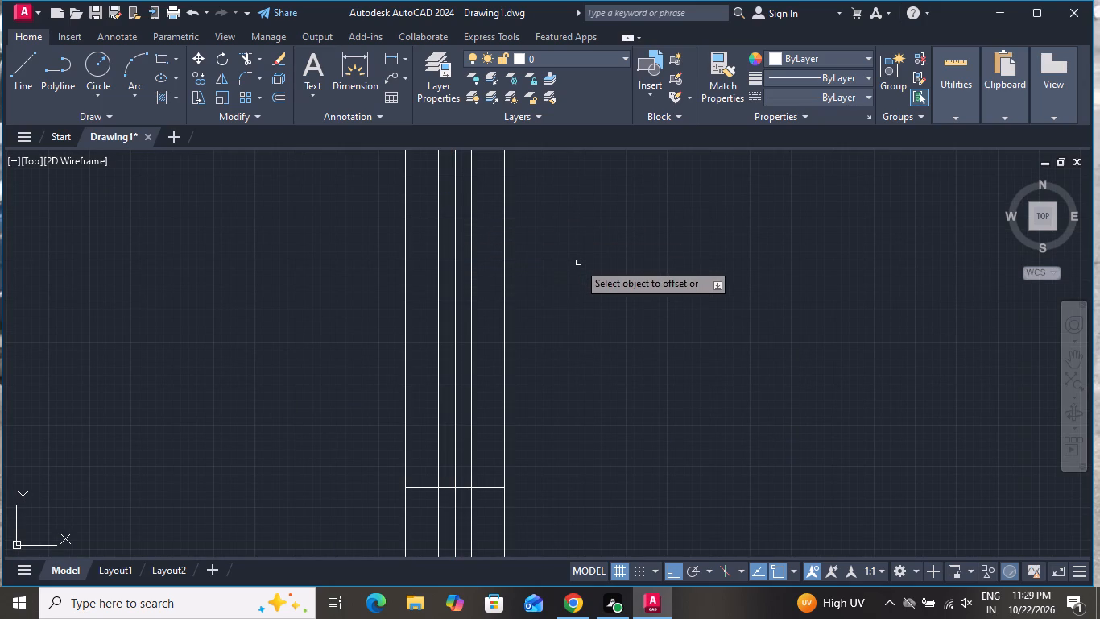
pyautogui.click(622, 294)
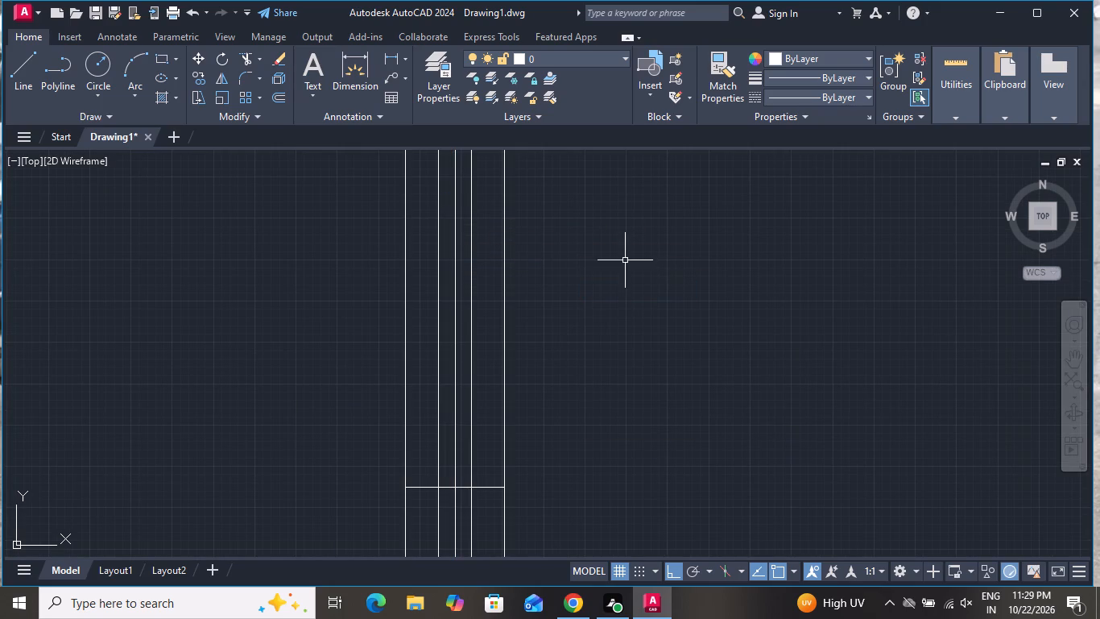
# Delete the vertical middle line and the horizontal centre line of the left-wall window.
pyautogui.scroll(-3, 626, 240)
pyautogui.scroll(5, 588, 316)
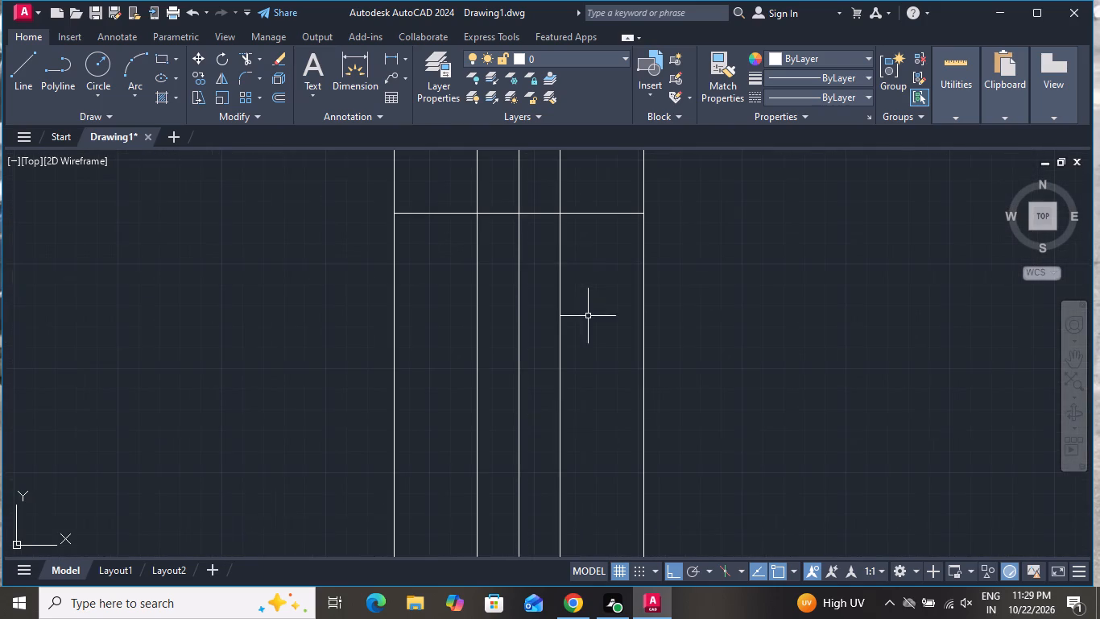
pyautogui.click(534, 195)
pyautogui.click(506, 243)
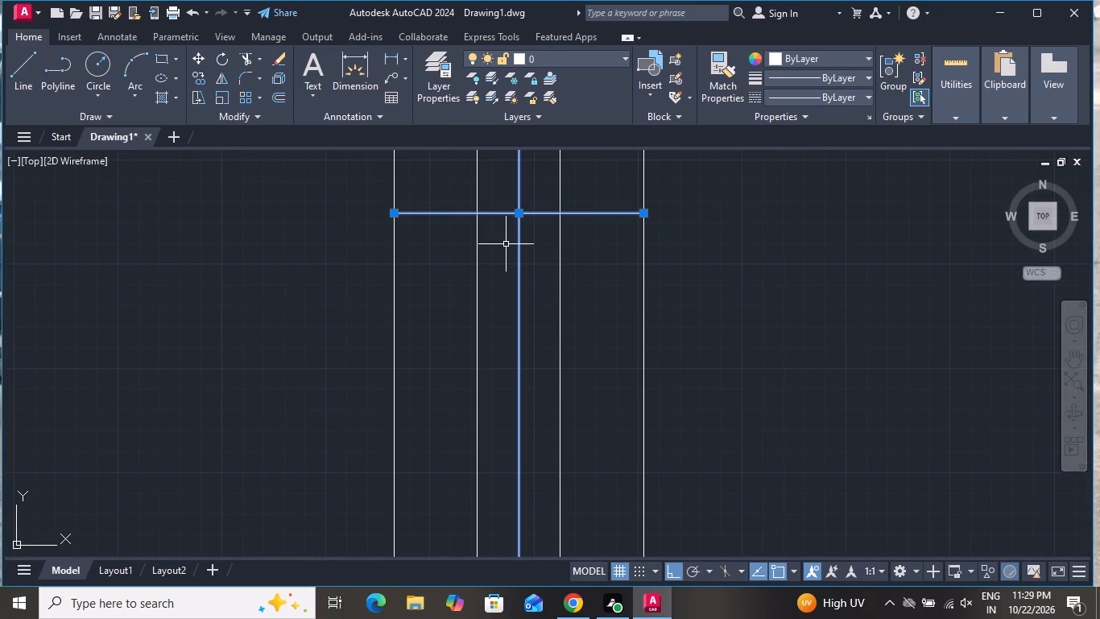
pyautogui.press('Delete')
# Draw a vertical line across the bottom outer wall's thickness at the midpoint of the bottom-left room's side.
pyautogui.scroll(-8, 511, 232)
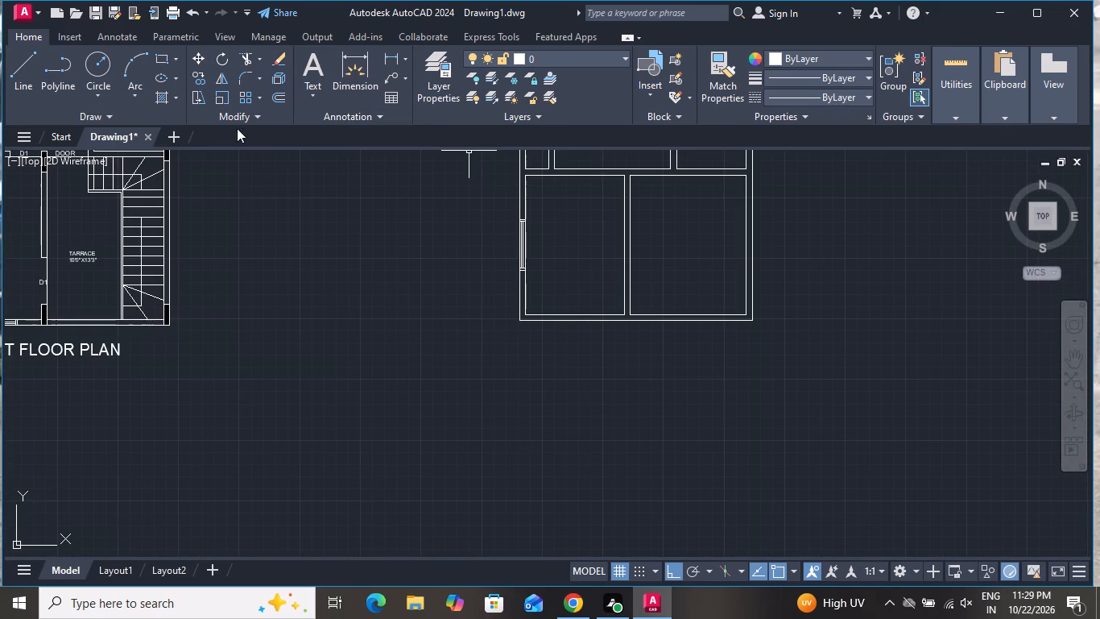
pyautogui.click(24, 76)
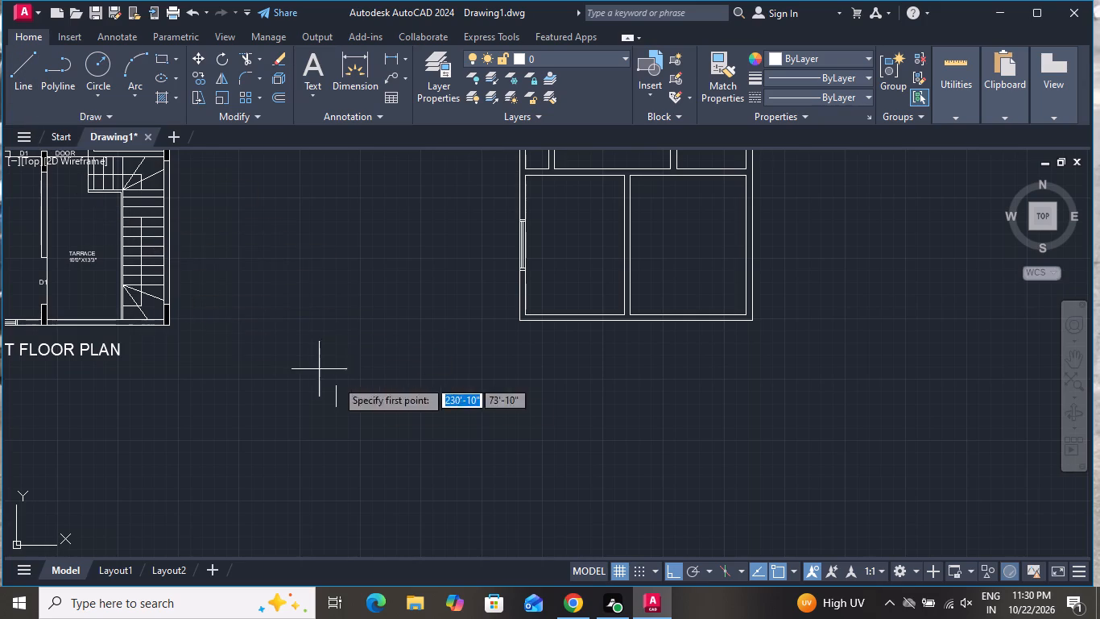
pyautogui.scroll(-1, 407, 407)
pyautogui.scroll(4, 519, 344)
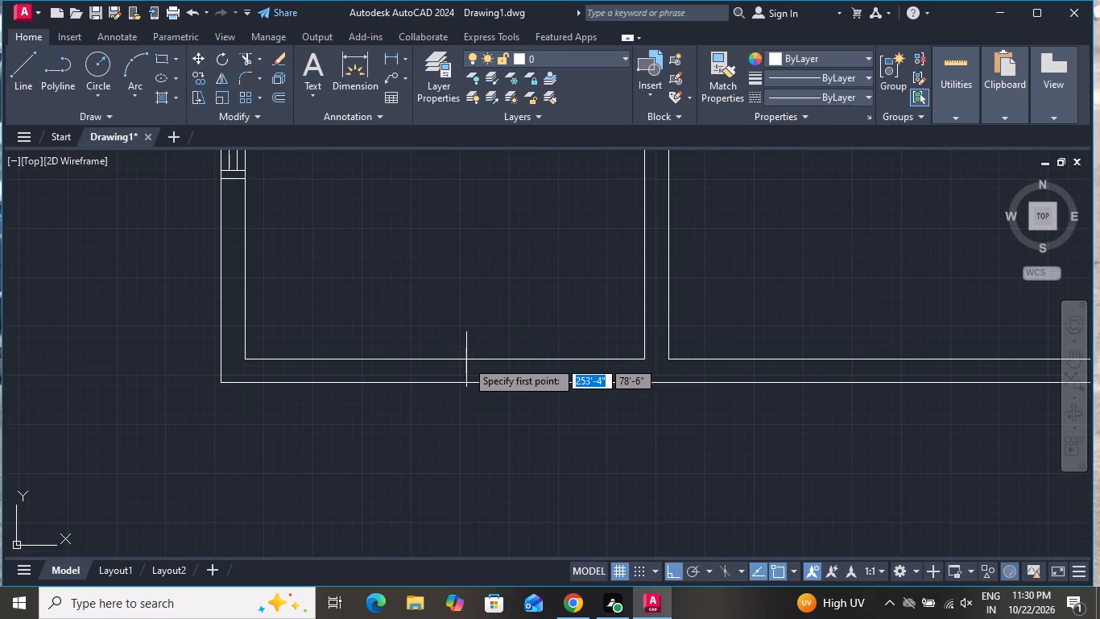
pyautogui.click(448, 359)
pyautogui.click(447, 382)
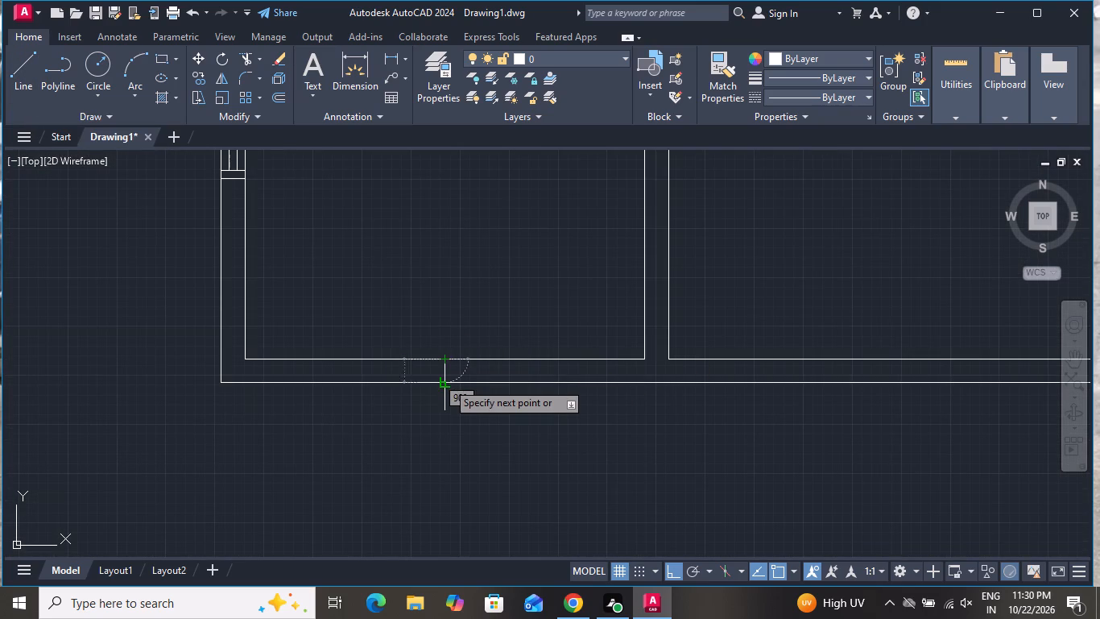
pyautogui.rightClick(447, 383)
pyautogui.click(473, 408)
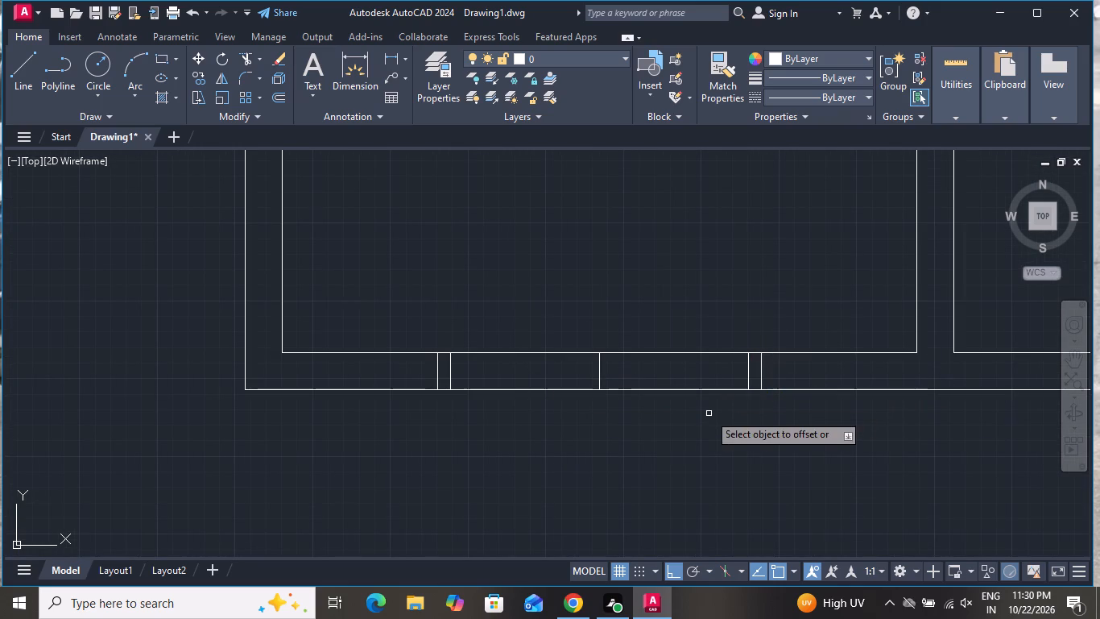
# Offset the bottom wall's vertical centre line to both sides and double each end line outward to form the window frames.
pyautogui.rightClick(707, 415)
pyautogui.click(721, 443)
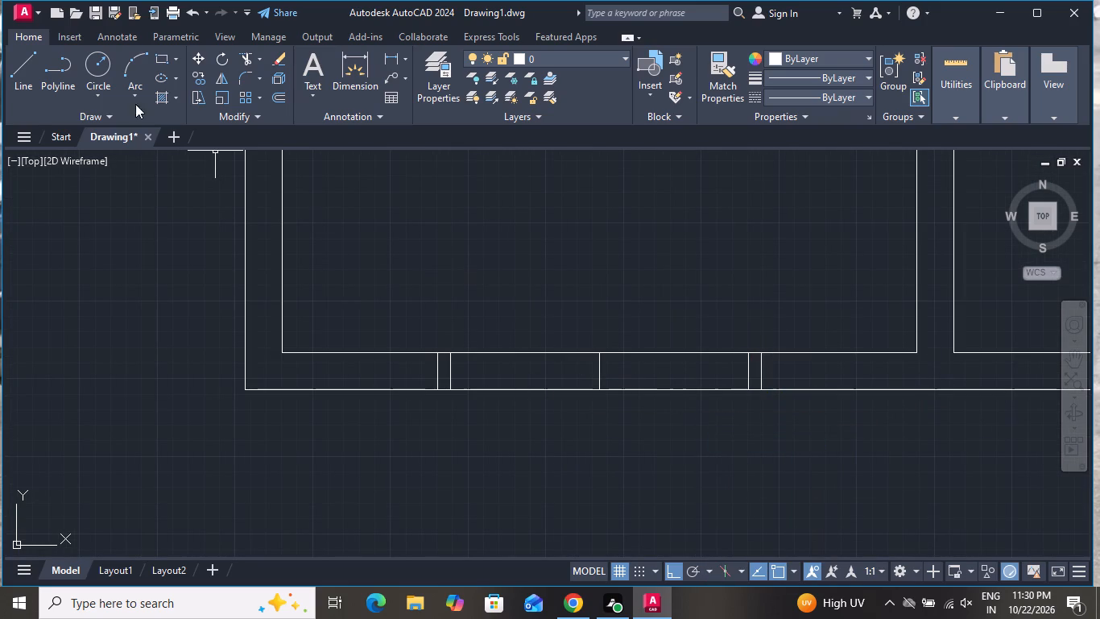
# Draw a horizontal middle line between the midpoints of the bottom-wall window's inner frame lines.
pyautogui.click(20, 74)
pyautogui.scroll(2, 486, 366)
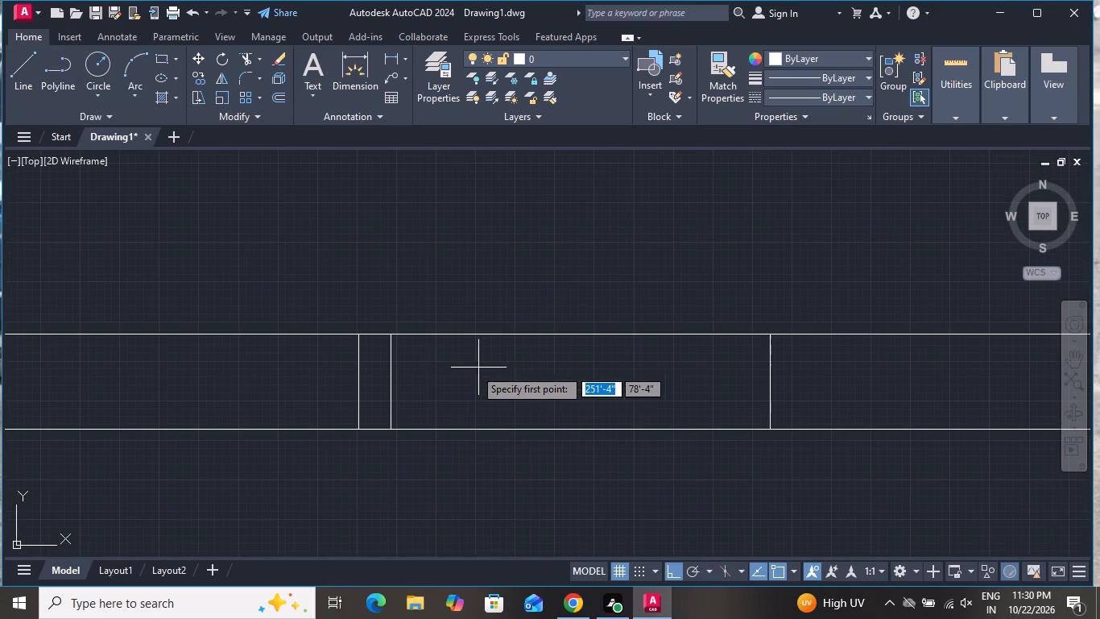
pyautogui.click(391, 386)
pyautogui.scroll(-3, 560, 391)
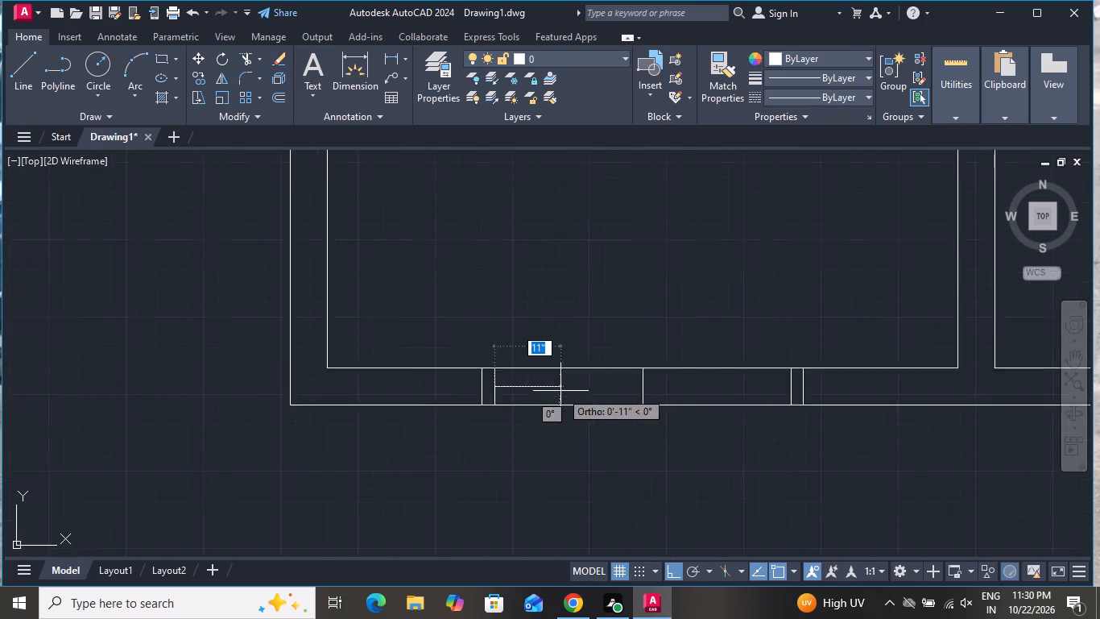
pyautogui.scroll(5, 702, 389)
pyautogui.click(702, 389)
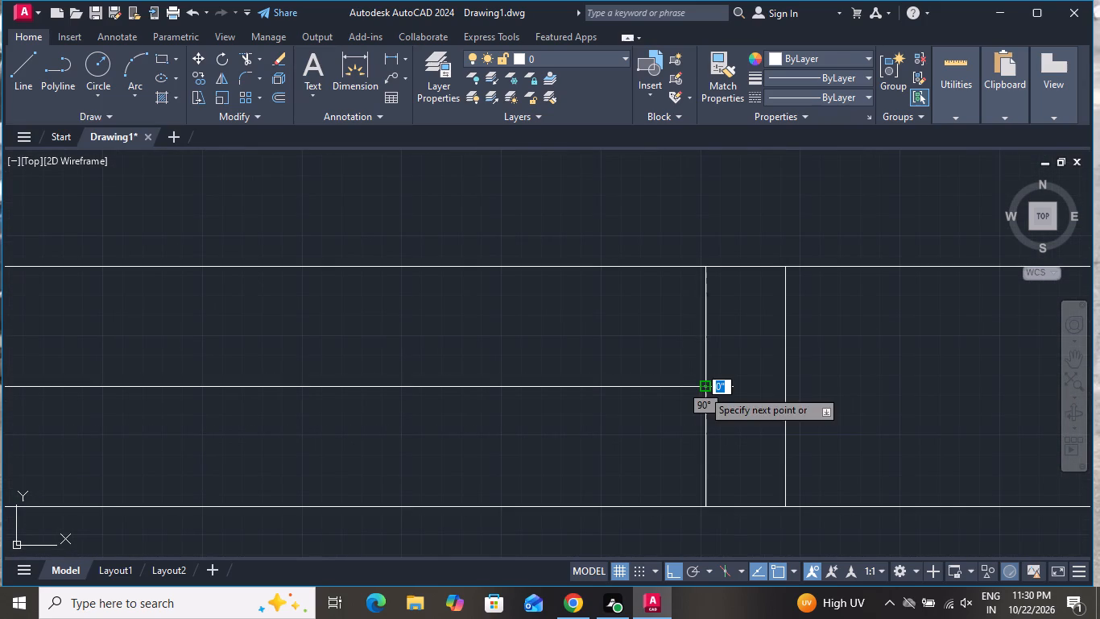
# Offset the bottom-wall window's horizontal middle line 1" to both sides to form the glazing lines.
pyautogui.rightClick(702, 389)
pyautogui.click(722, 407)
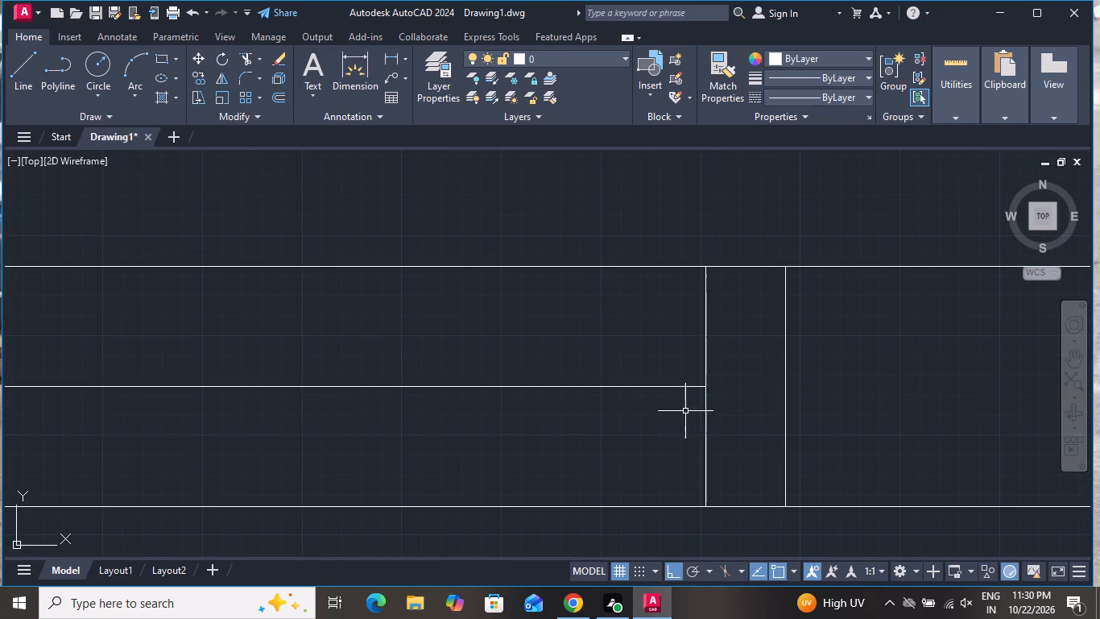
pyautogui.scroll(-3, 685, 411)
pyautogui.press('o')
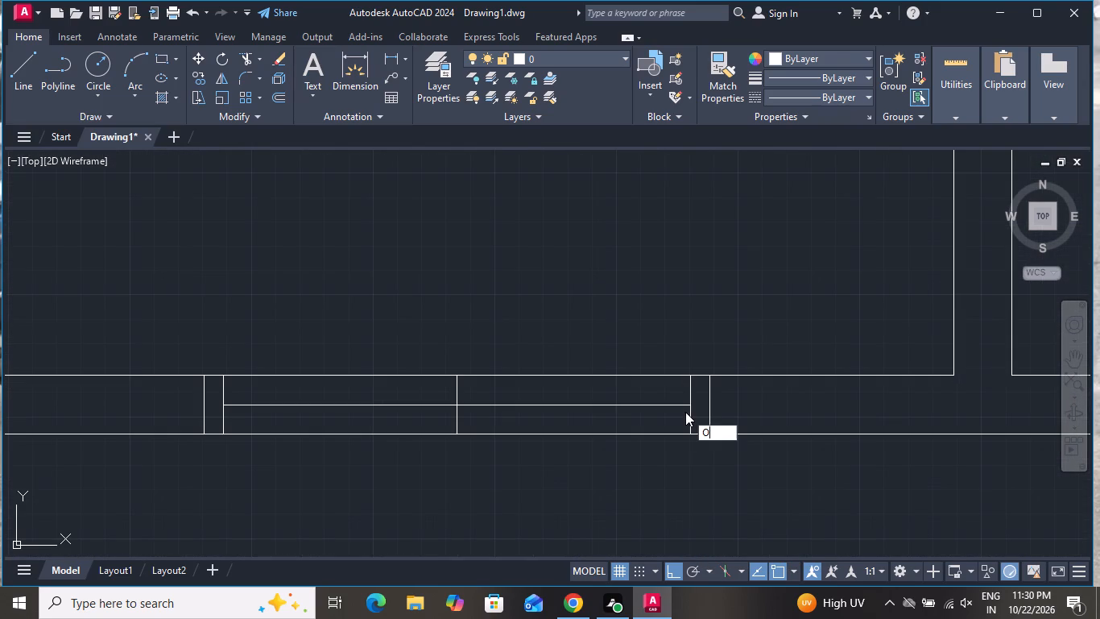
pyautogui.press('1')
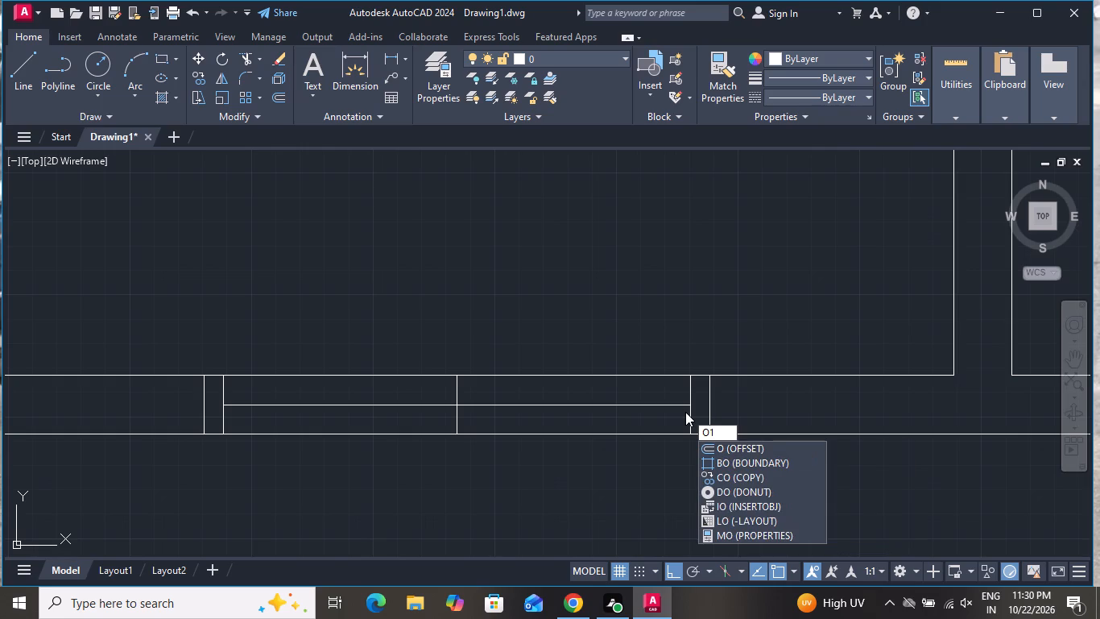
pyautogui.press('BackSpace')
pyautogui.press('space')
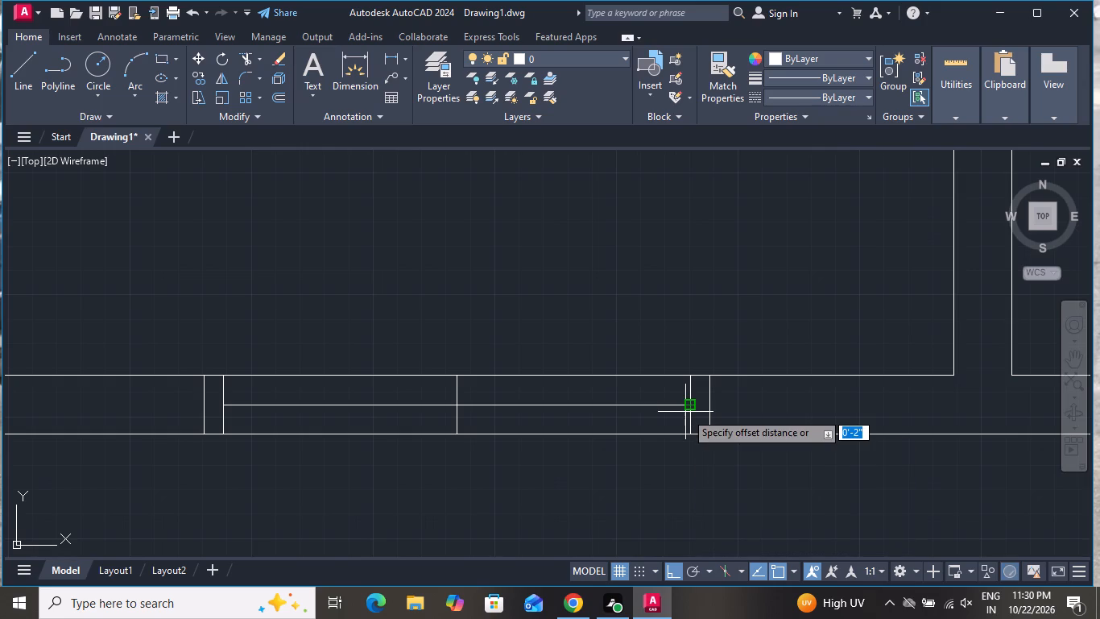
pyautogui.press('1')
pyautogui.hotkey('shift', '"')
pyautogui.press('Return')
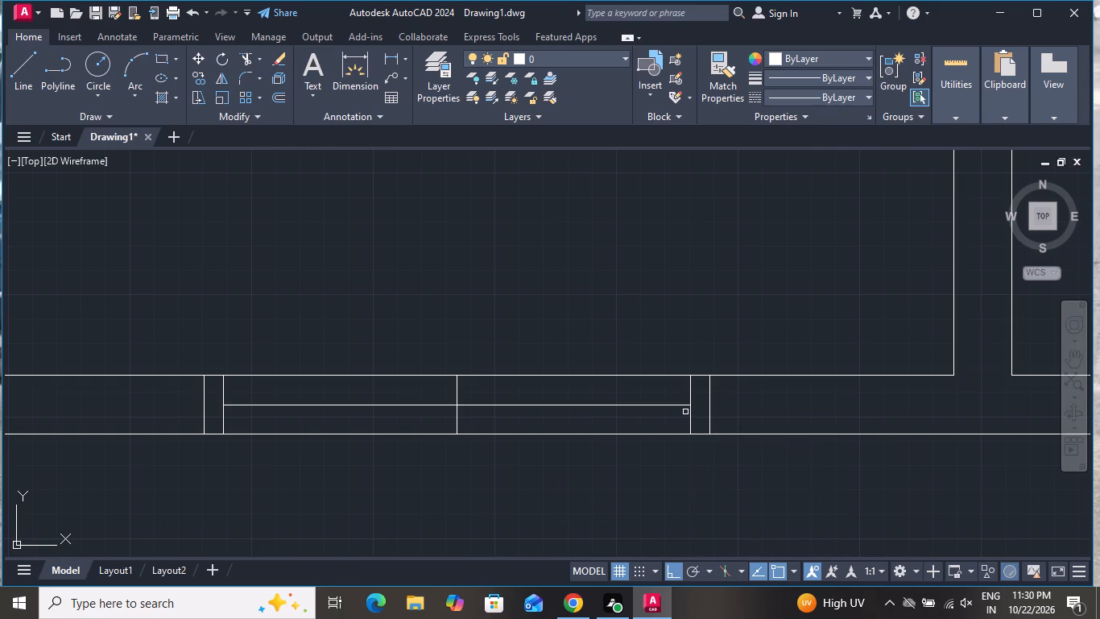
pyautogui.scroll(2, 617, 405)
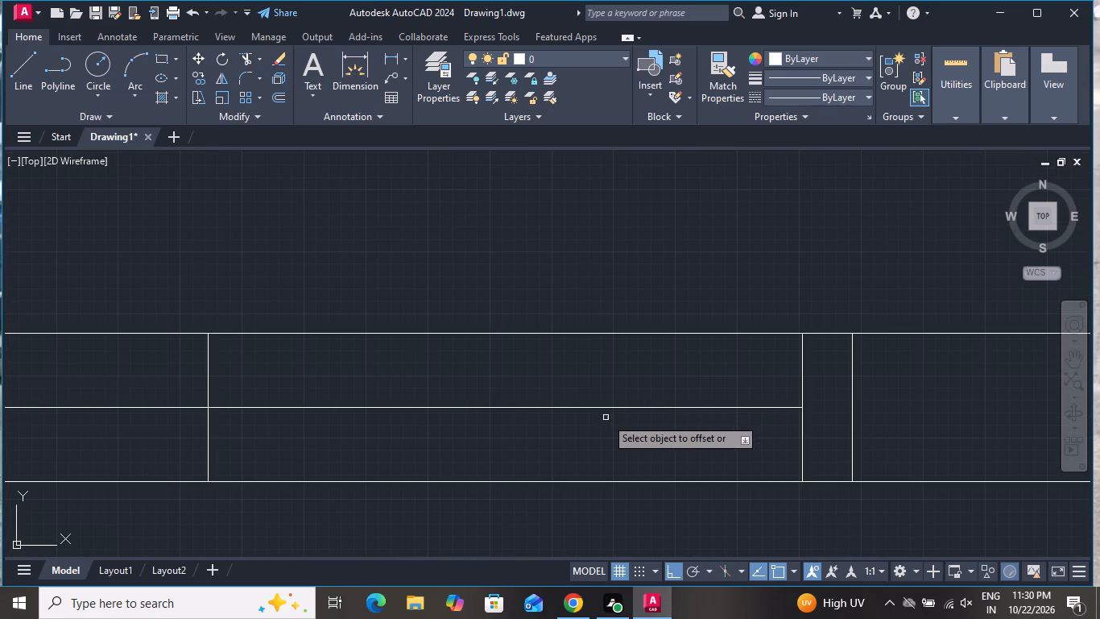
pyautogui.click(595, 405)
pyautogui.click(596, 406)
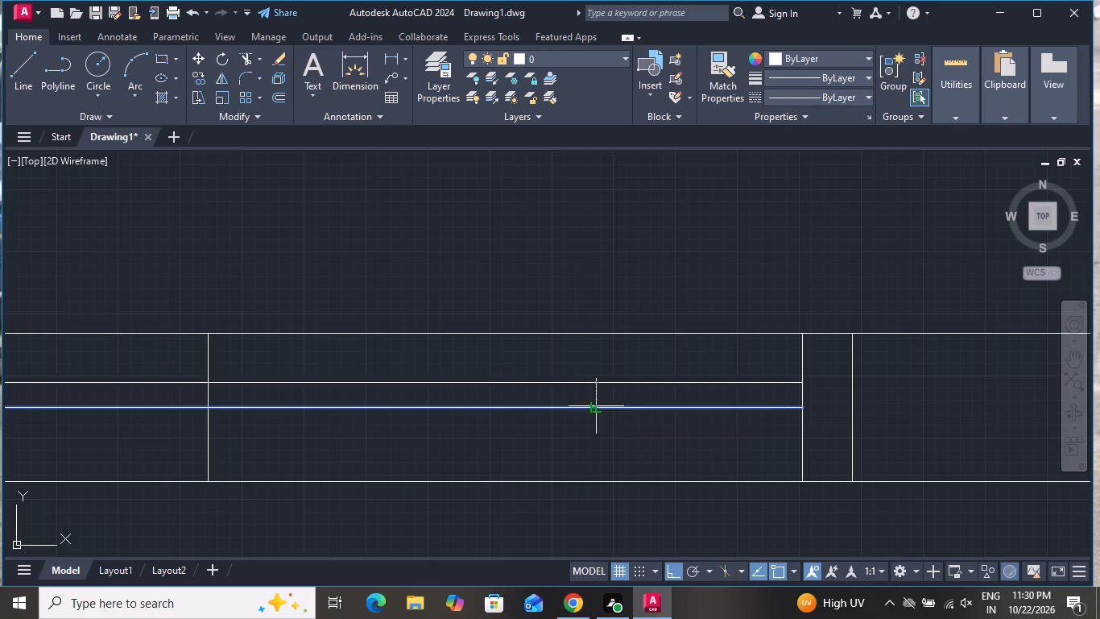
pyautogui.click(596, 387)
pyautogui.click(596, 409)
pyautogui.click(596, 421)
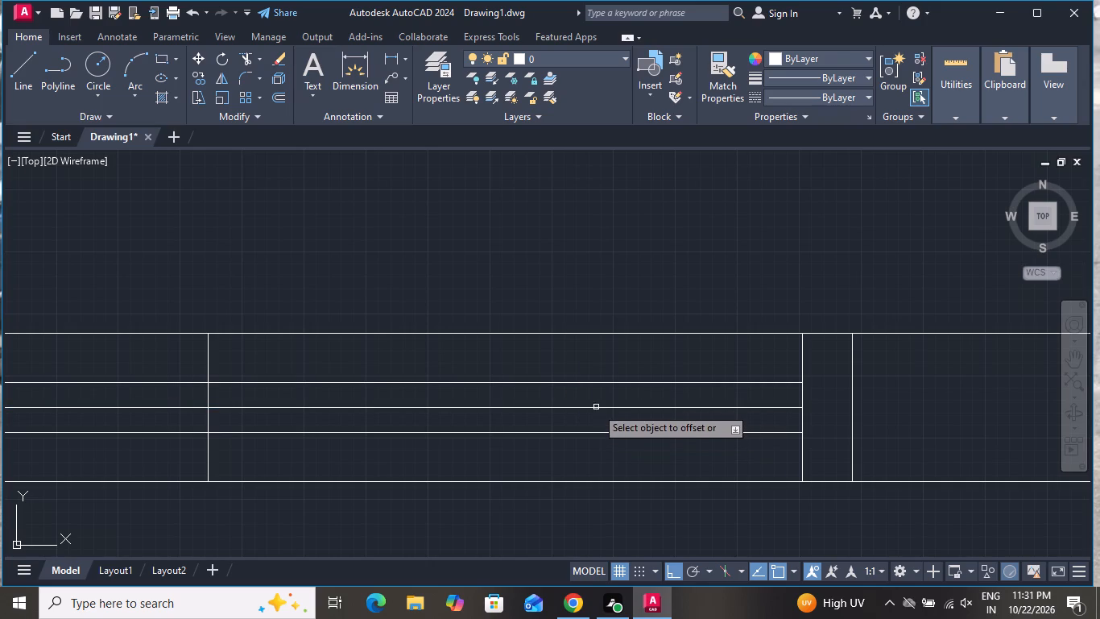
pyautogui.rightClick(596, 404)
pyautogui.click(609, 425)
# Delete the bottom-wall window's vertical centre line and its original horizontal middle line.
pyautogui.scroll(1, 181, 422)
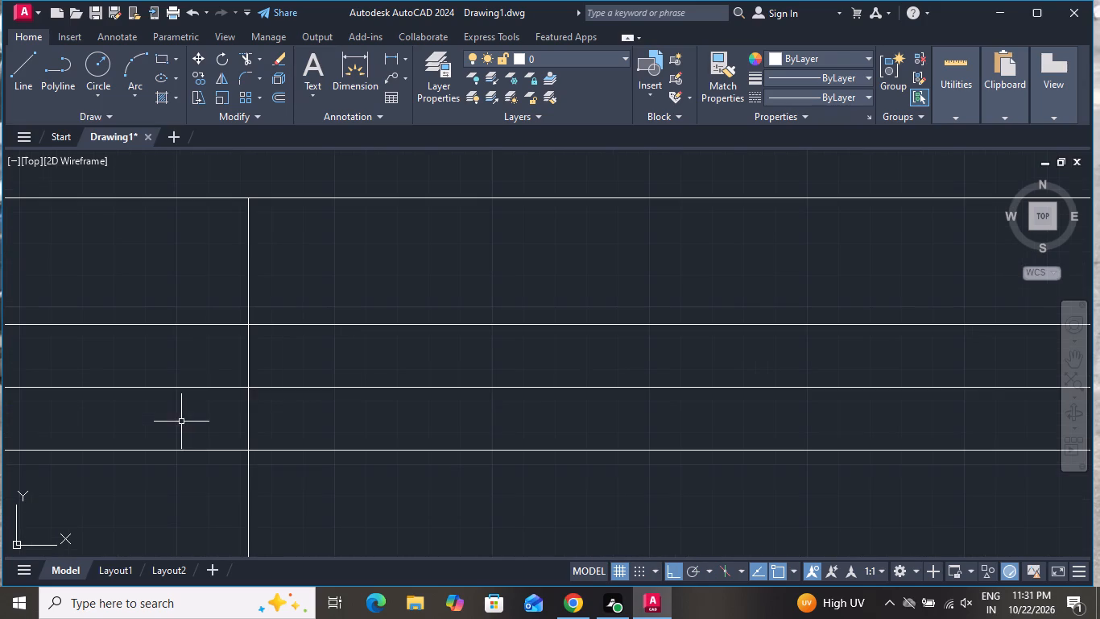
pyautogui.scroll(1, 181, 422)
pyautogui.click(271, 352)
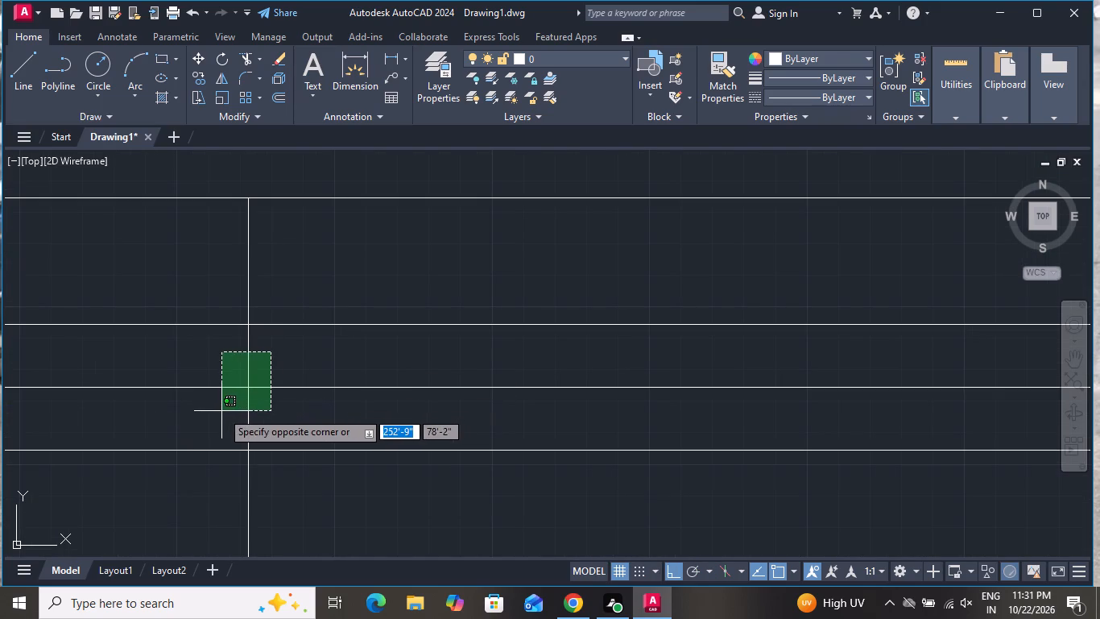
pyautogui.click(221, 411)
pyautogui.press('Delete')
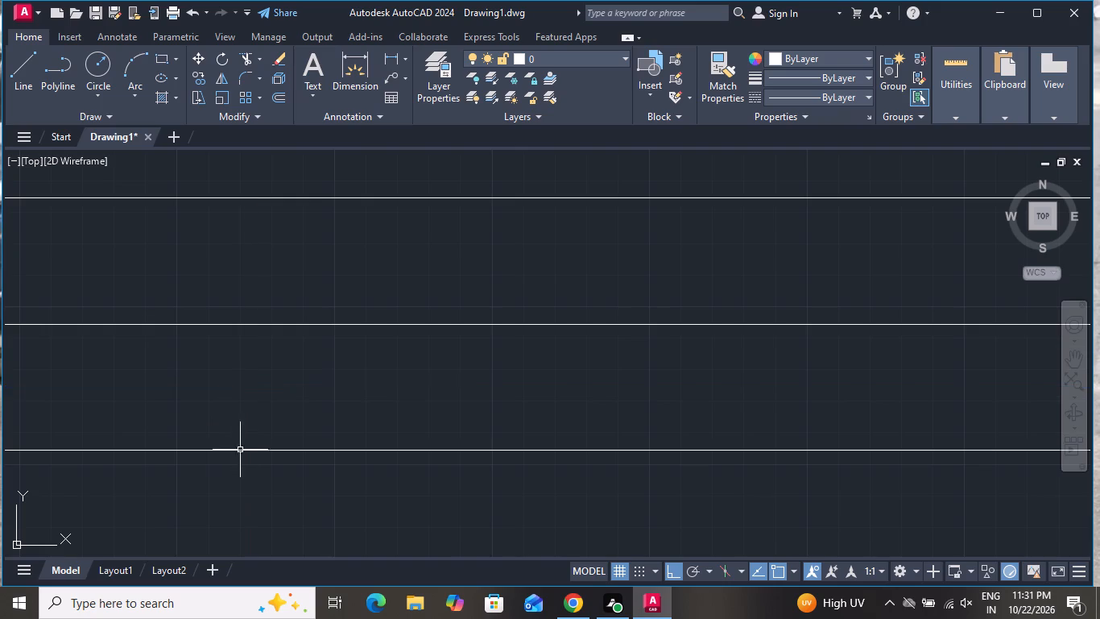
# Draw a vertical line across the wall below the narrow middle-left room, starting from the room's lower right inner corner.
pyautogui.scroll(-3, 321, 438)
pyautogui.scroll(-5, 424, 405)
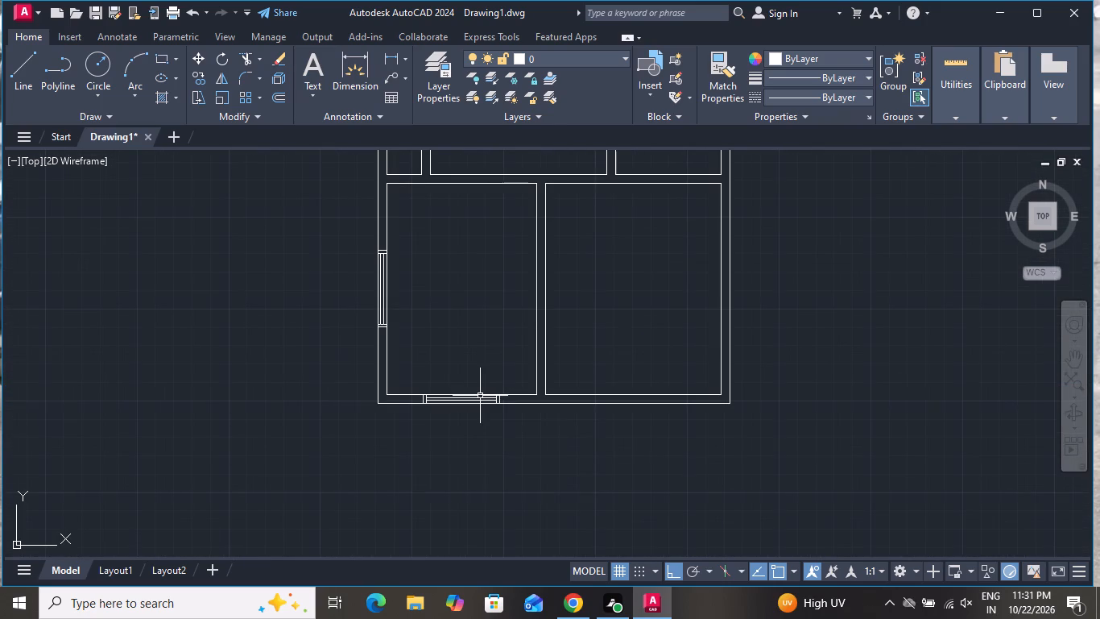
pyautogui.scroll(1, 479, 388)
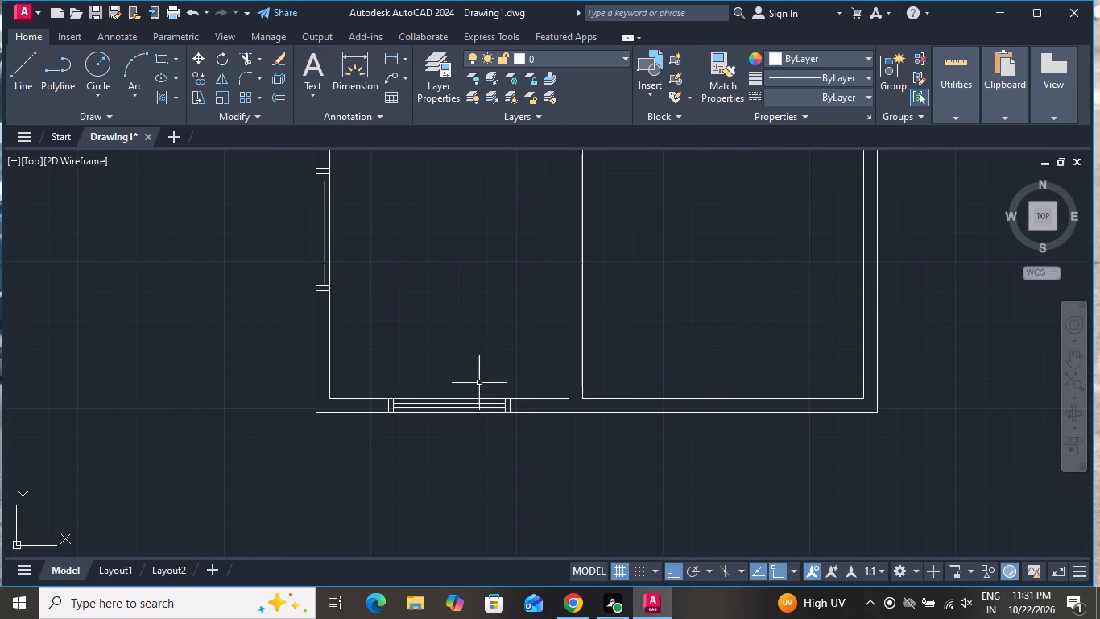
pyautogui.click(21, 61)
pyautogui.scroll(-3, 296, 285)
pyautogui.scroll(1, 305, 198)
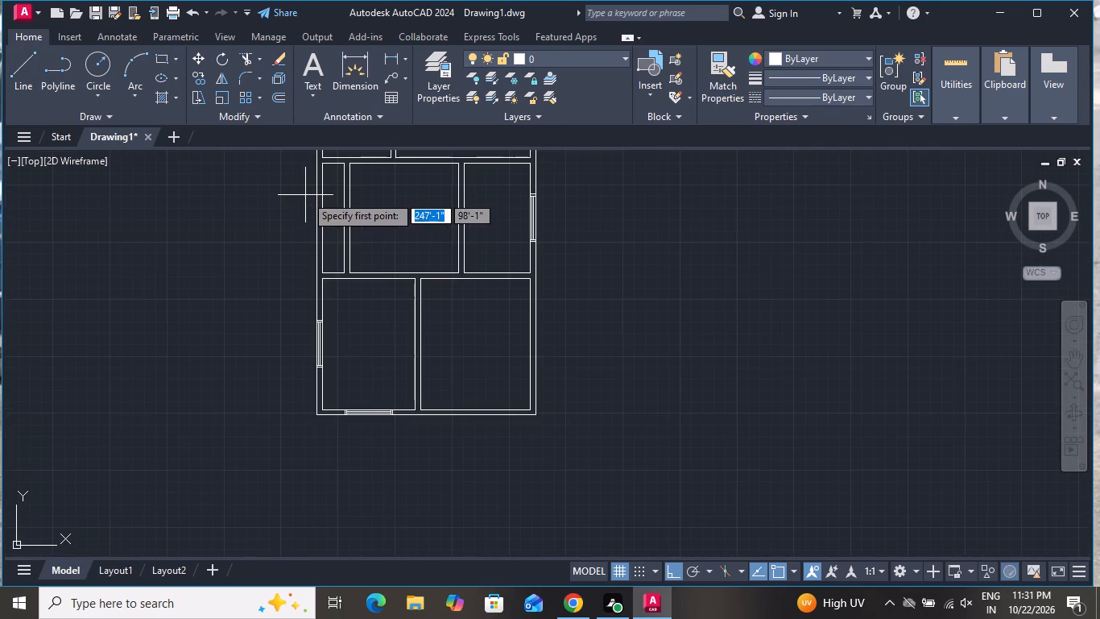
pyautogui.scroll(5, 345, 264)
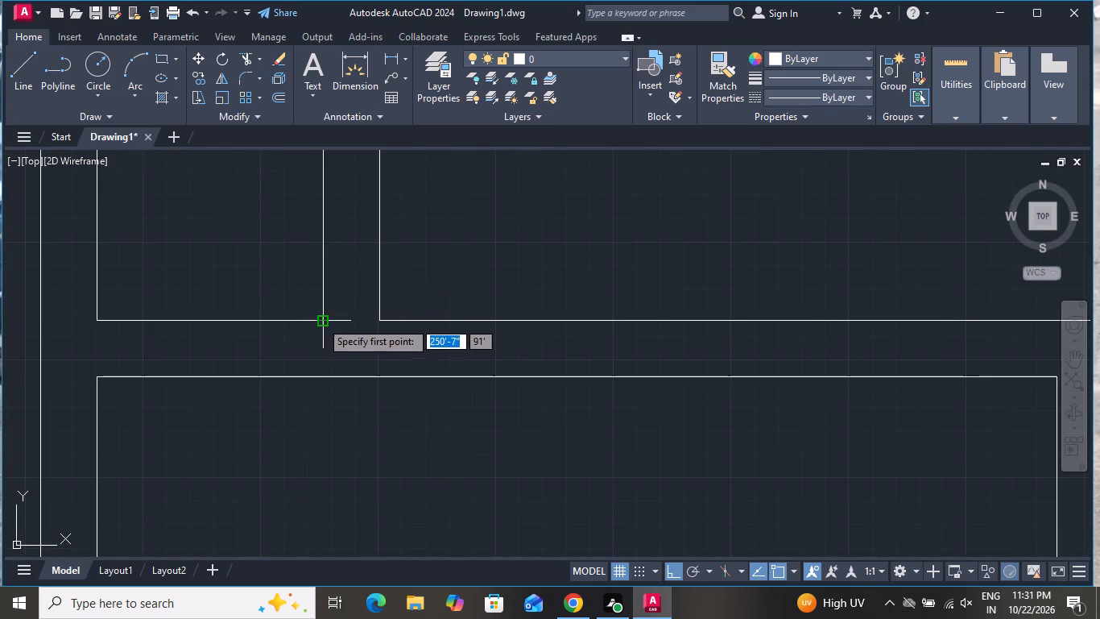
pyautogui.click(320, 319)
pyautogui.click(316, 379)
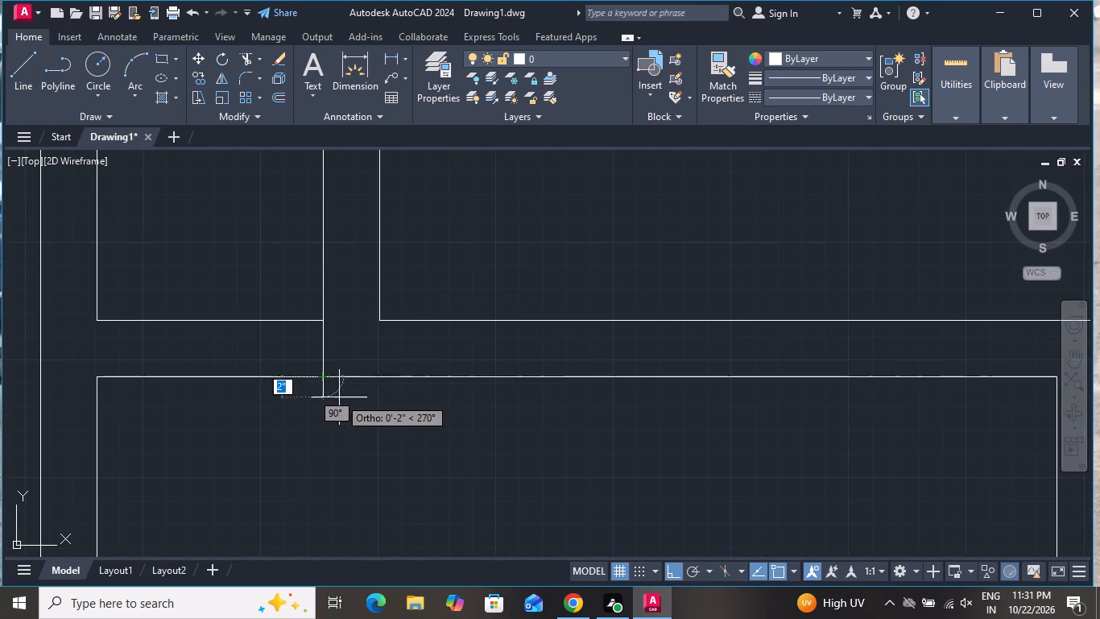
pyautogui.rightClick(341, 395)
pyautogui.click(366, 422)
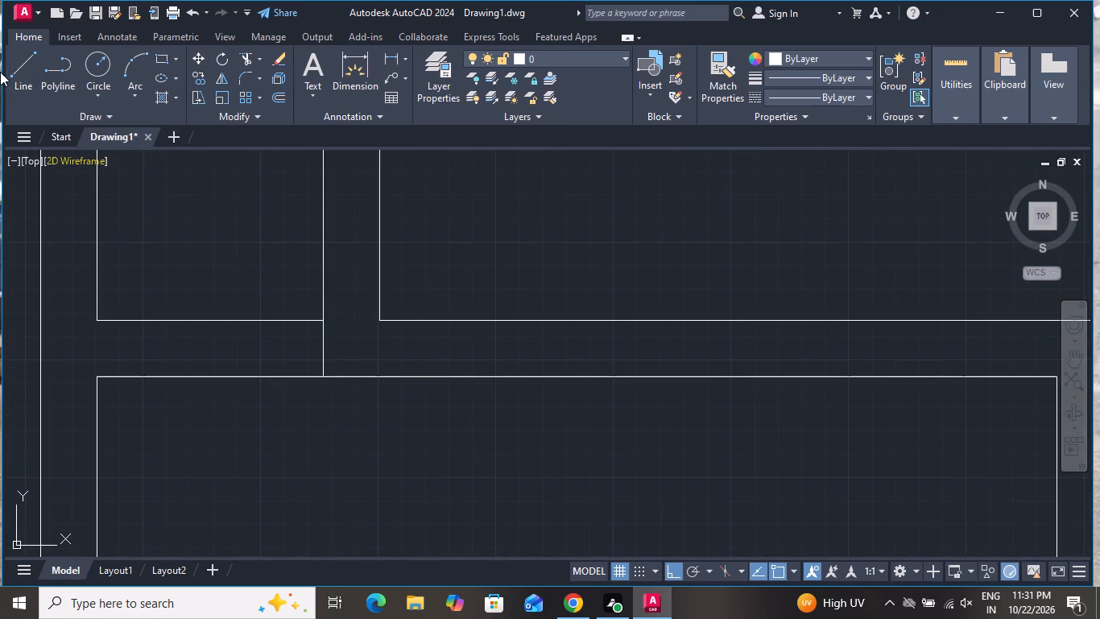
# Draw a vertical line across the wall above the narrow middle-left room, starting from the room's upper right inner corner.
pyautogui.click(13, 73)
pyautogui.scroll(-1, 342, 314)
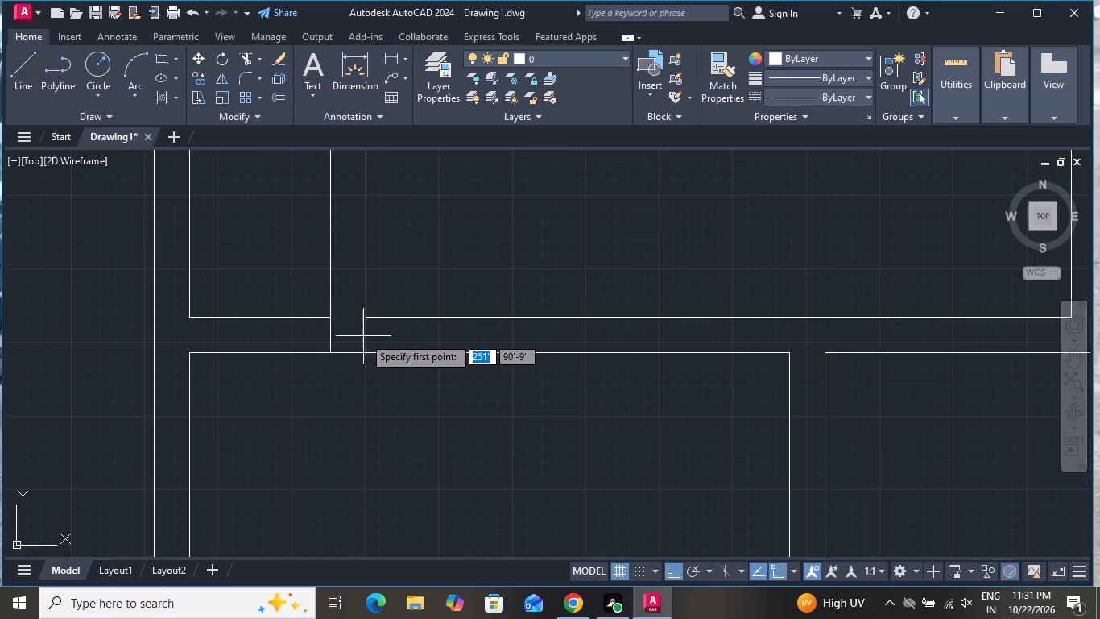
pyautogui.scroll(-2, 357, 301)
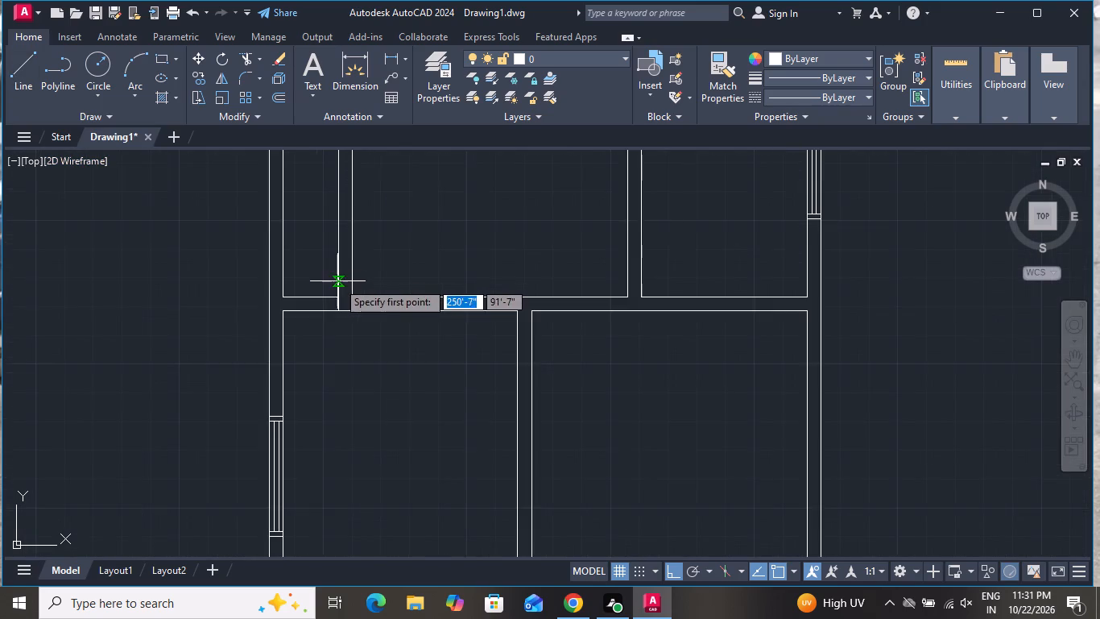
pyautogui.scroll(-2, 340, 279)
pyautogui.scroll(3, 340, 151)
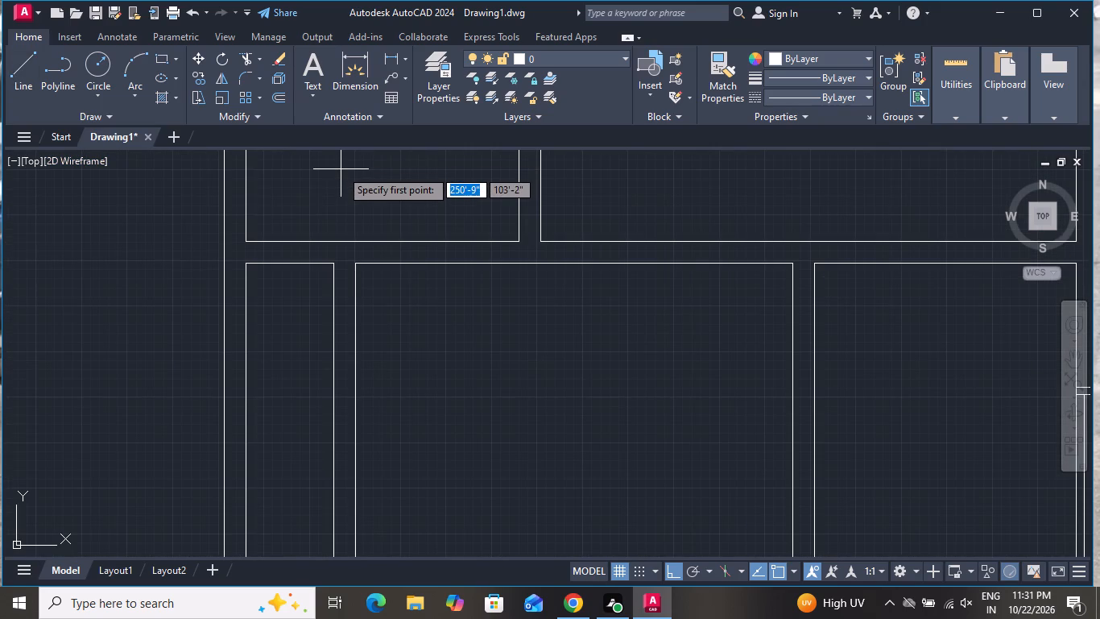
pyautogui.scroll(1, 325, 245)
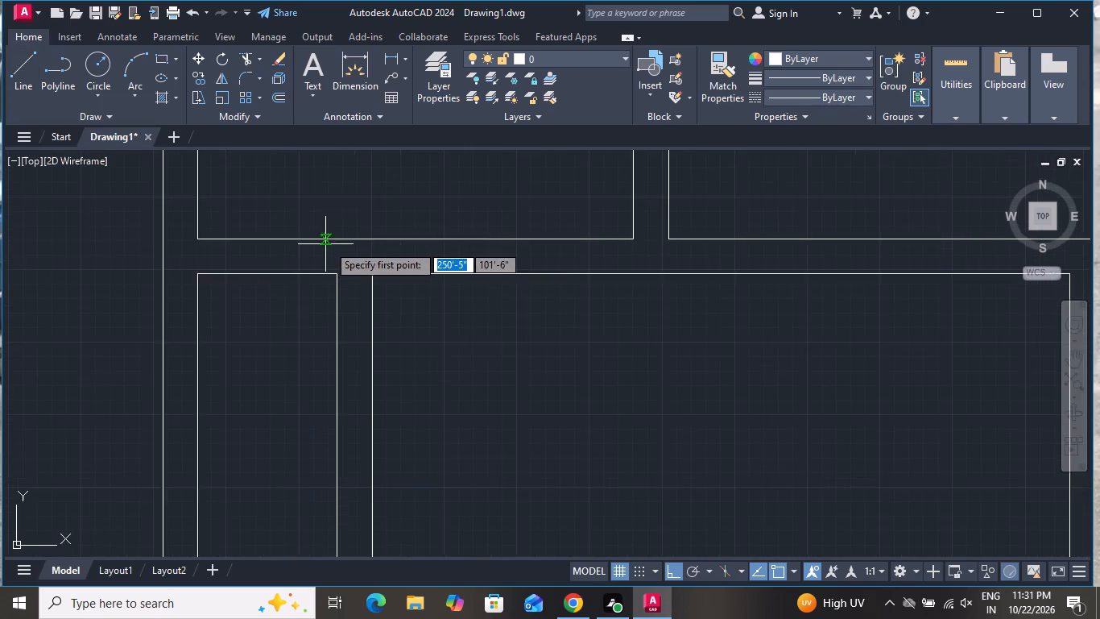
pyautogui.scroll(1, 328, 244)
pyautogui.click(332, 268)
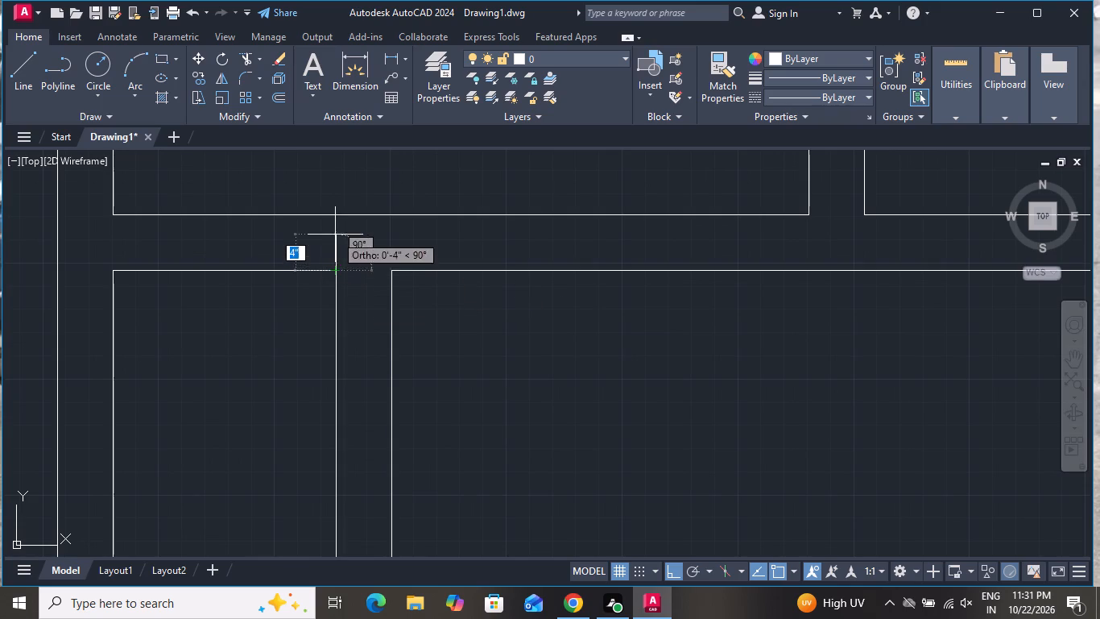
pyautogui.click(337, 210)
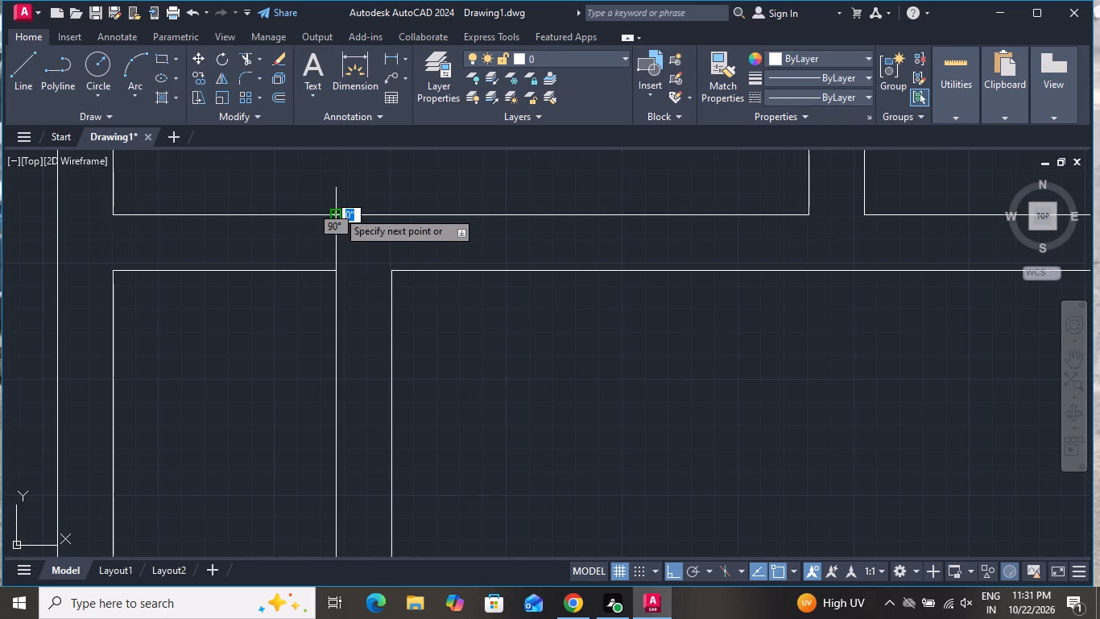
pyautogui.rightClick(337, 210)
pyautogui.click(381, 237)
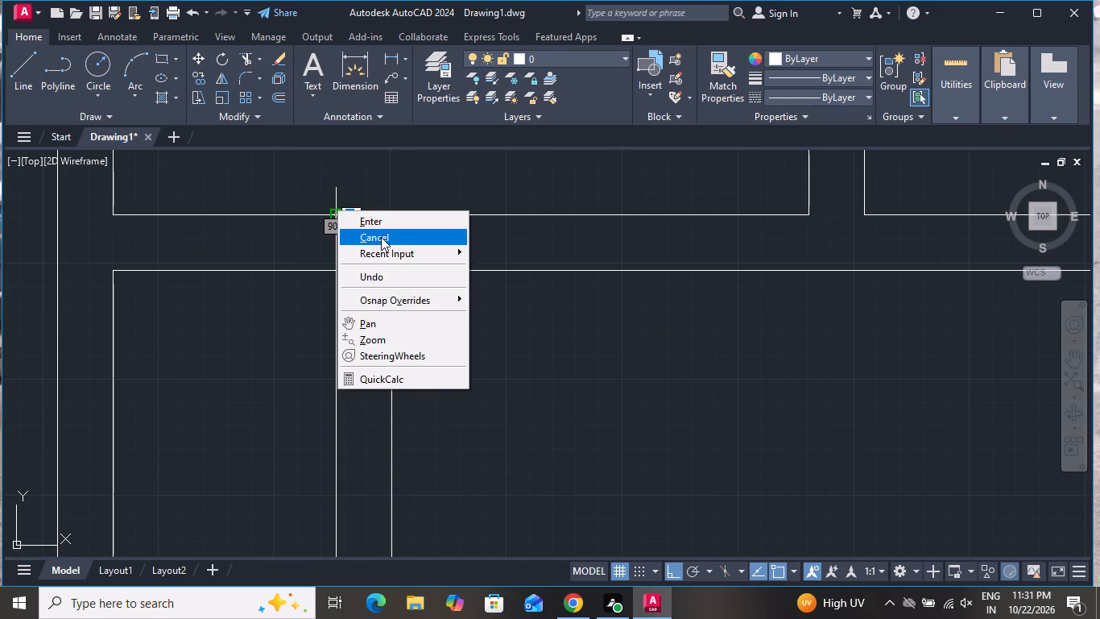
# Draw a vertical line across the same upper wall at the narrow room's upper left inner corner.
pyautogui.click(20, 81)
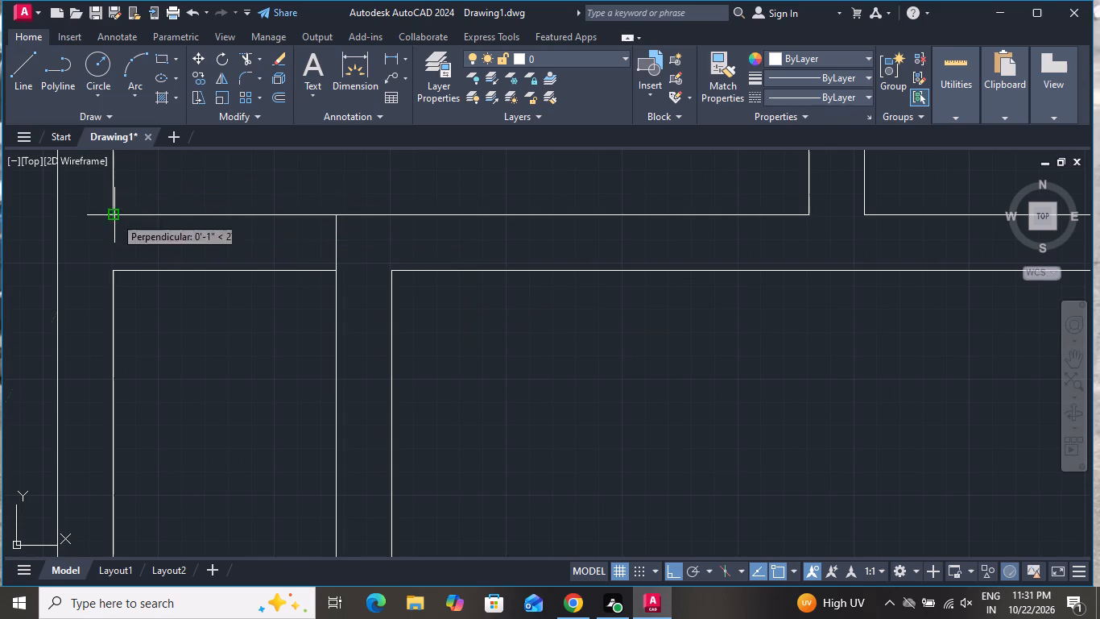
pyautogui.click(114, 215)
pyautogui.click(114, 271)
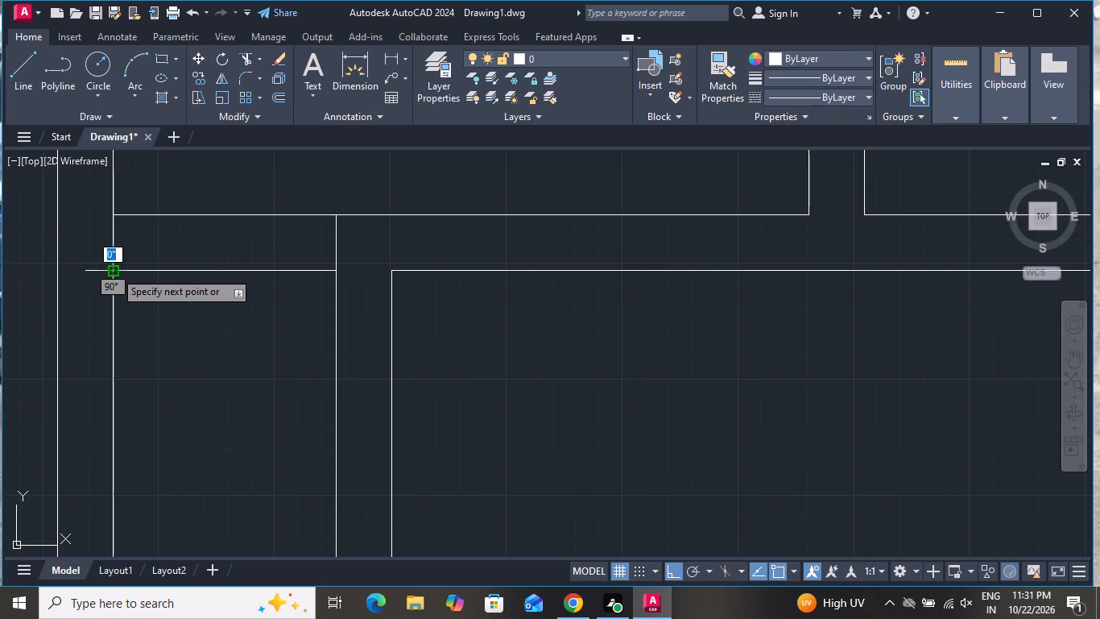
pyautogui.rightClick(117, 259)
pyautogui.click(137, 280)
# Draw a 6" vertical line across the wall below the narrow room at its lower left inner corner.
pyautogui.click(16, 72)
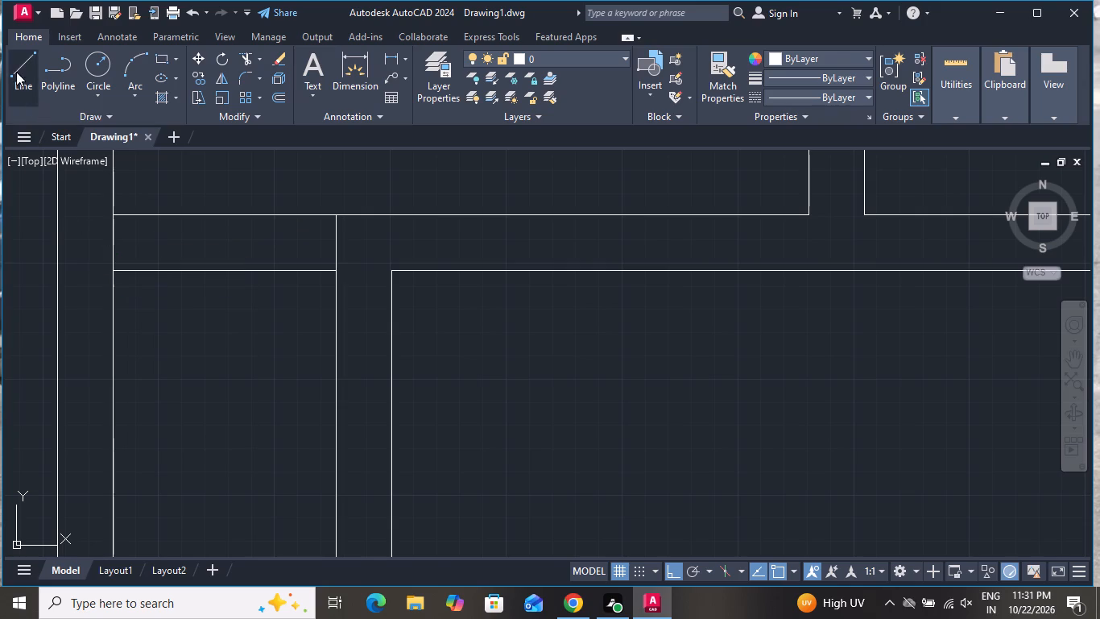
pyautogui.scroll(-3, 163, 111)
pyautogui.scroll(-4, 315, 201)
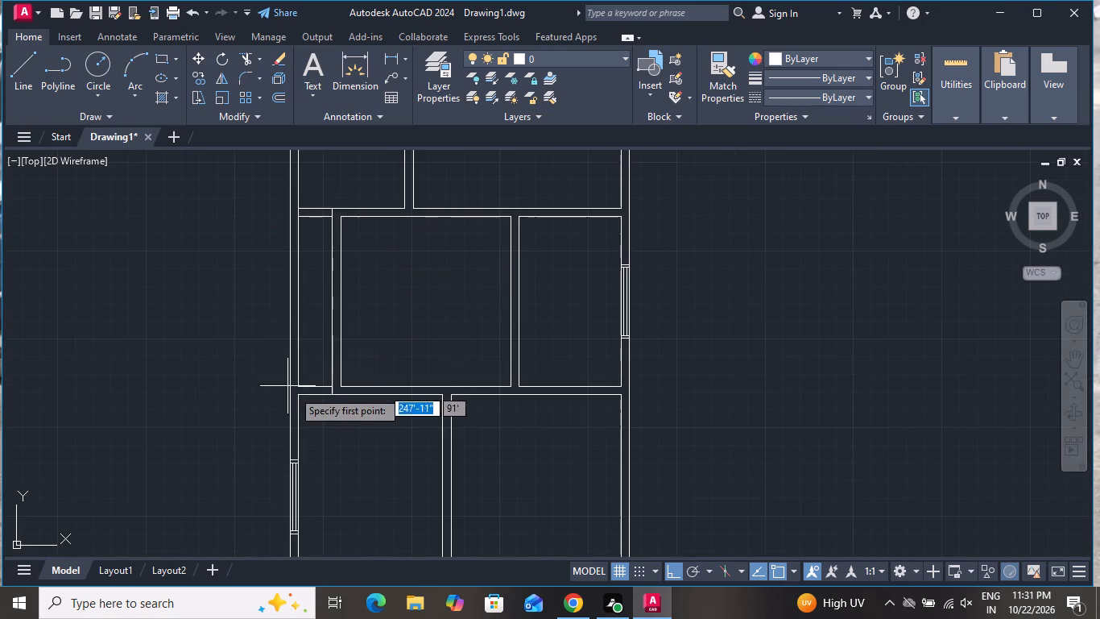
pyautogui.scroll(4, 301, 395)
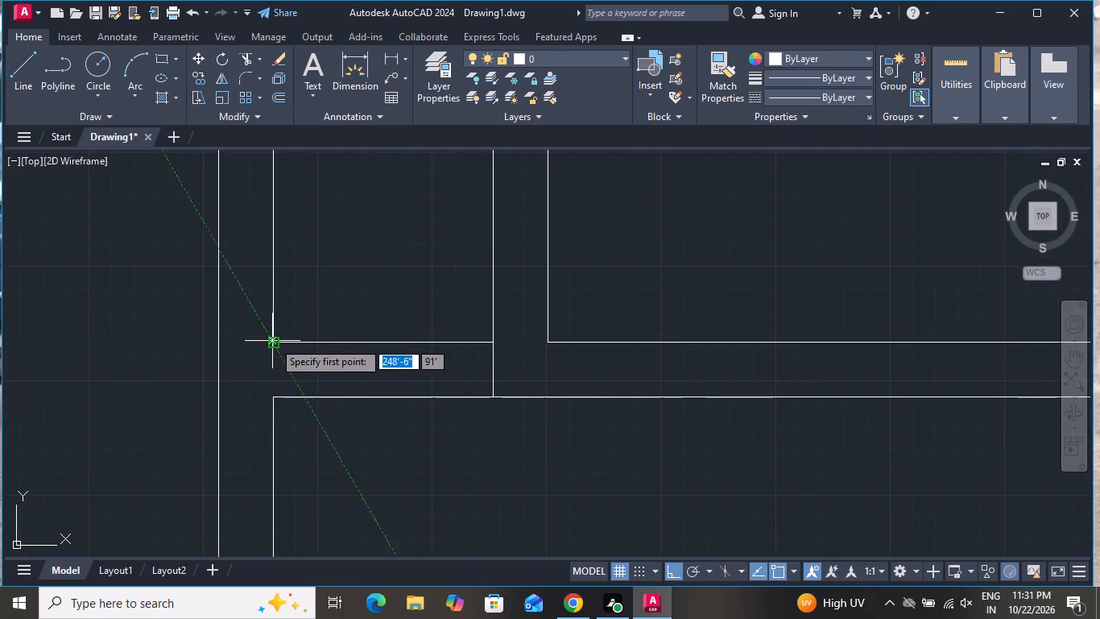
pyautogui.click(279, 343)
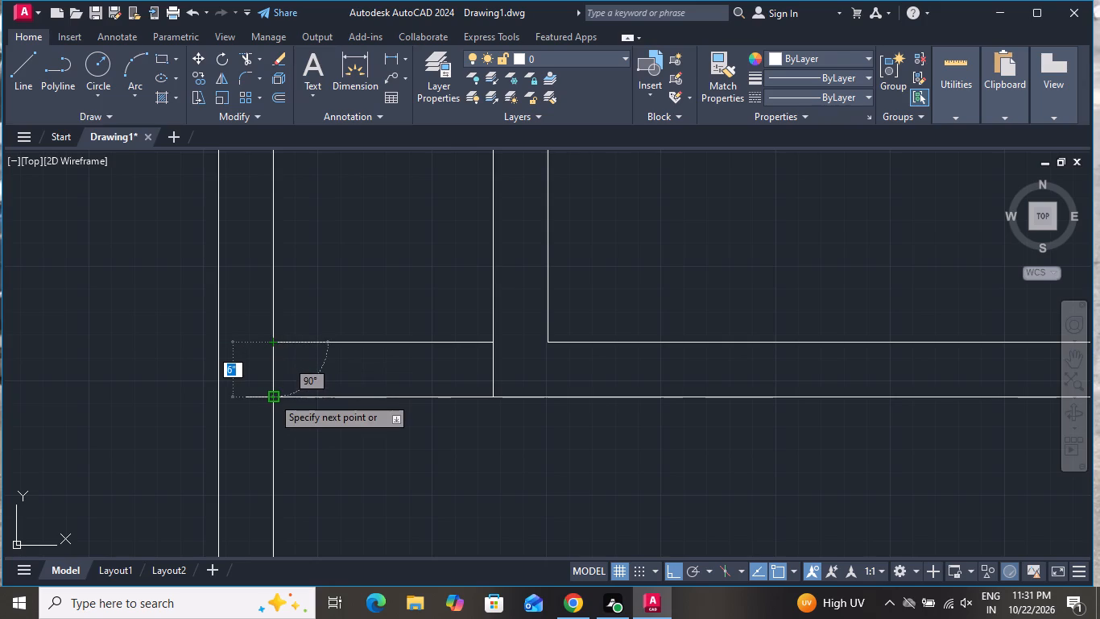
pyautogui.click(272, 397)
pyautogui.rightClick(272, 395)
pyautogui.click(295, 416)
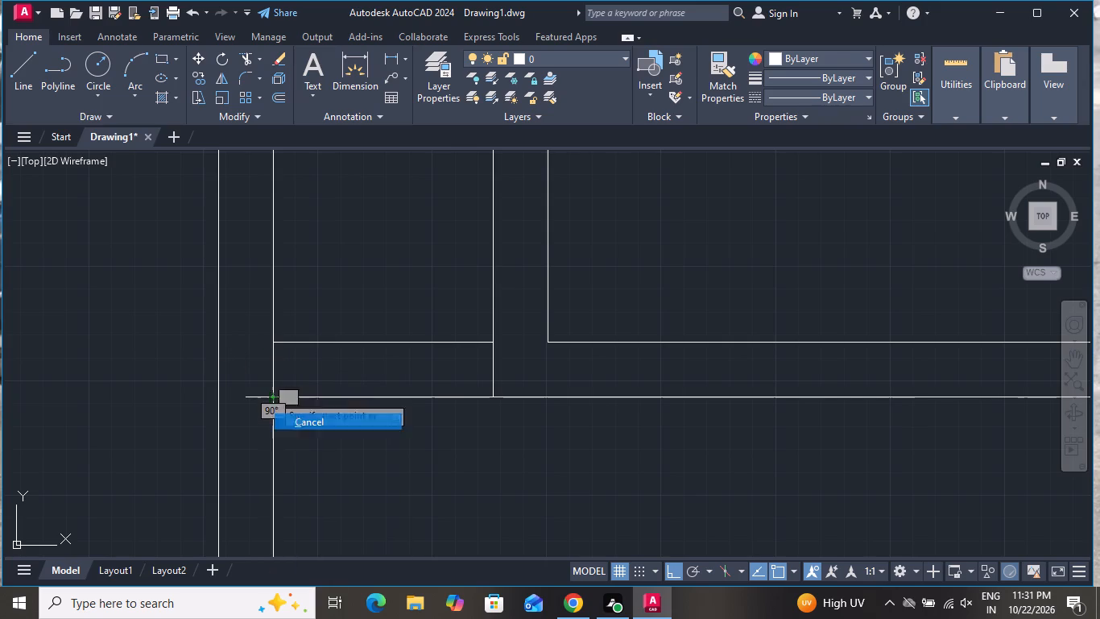
# Draw a horizontal middle line between the midpoints of the two short lines crossing the wall above the narrow room.
pyautogui.scroll(-4, 521, 384)
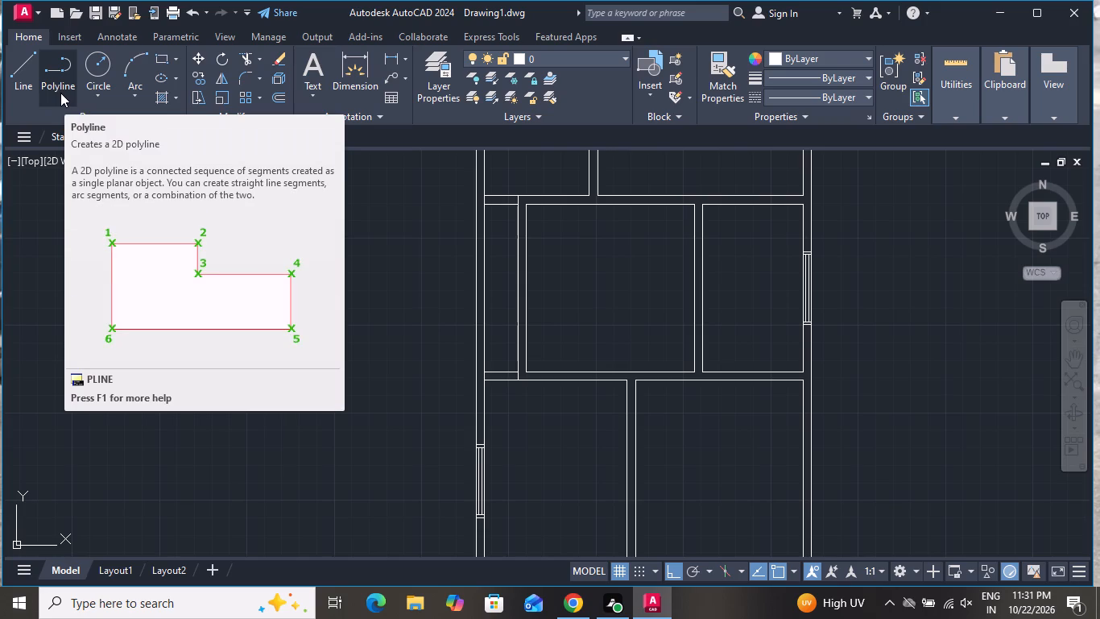
pyautogui.click(33, 69)
pyautogui.scroll(2, 504, 195)
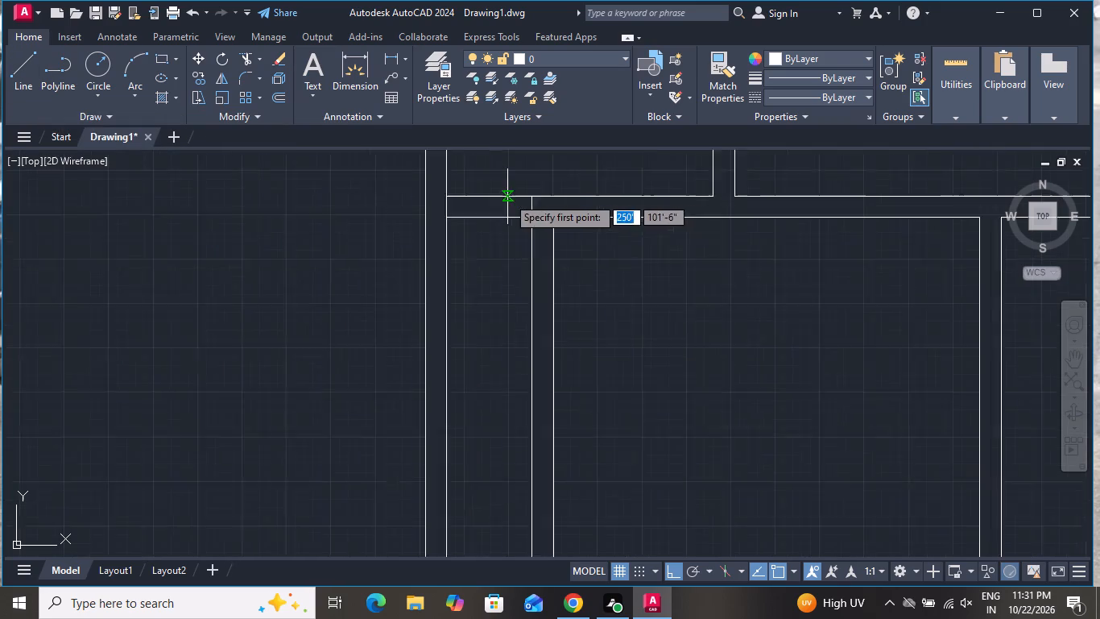
pyautogui.scroll(1, 507, 197)
pyautogui.click(548, 212)
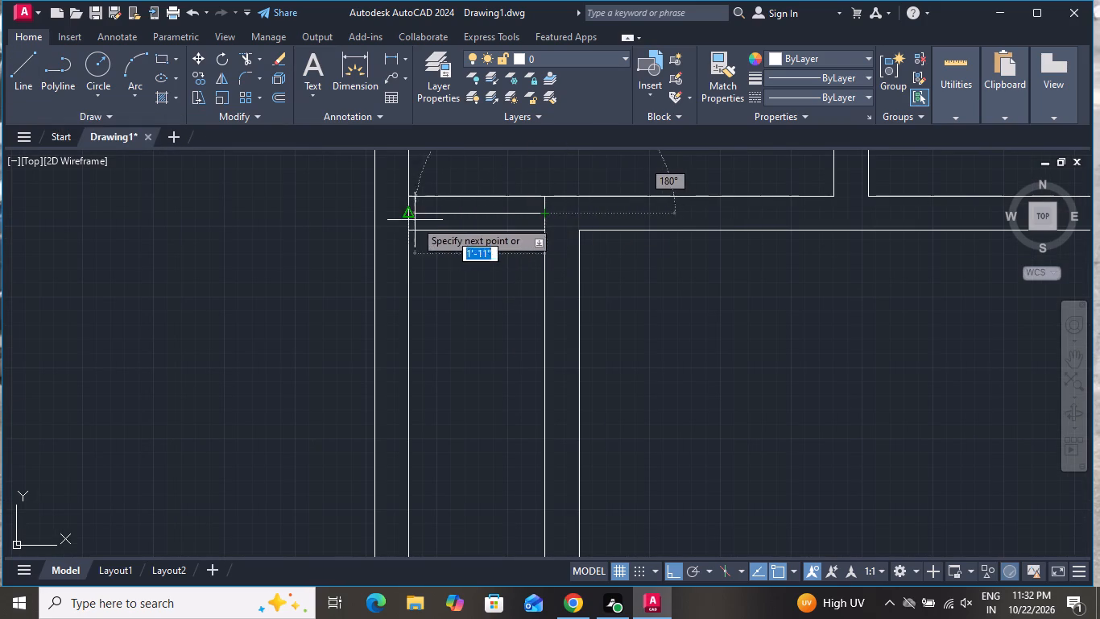
pyautogui.click(410, 212)
pyautogui.rightClick(408, 212)
pyautogui.click(457, 237)
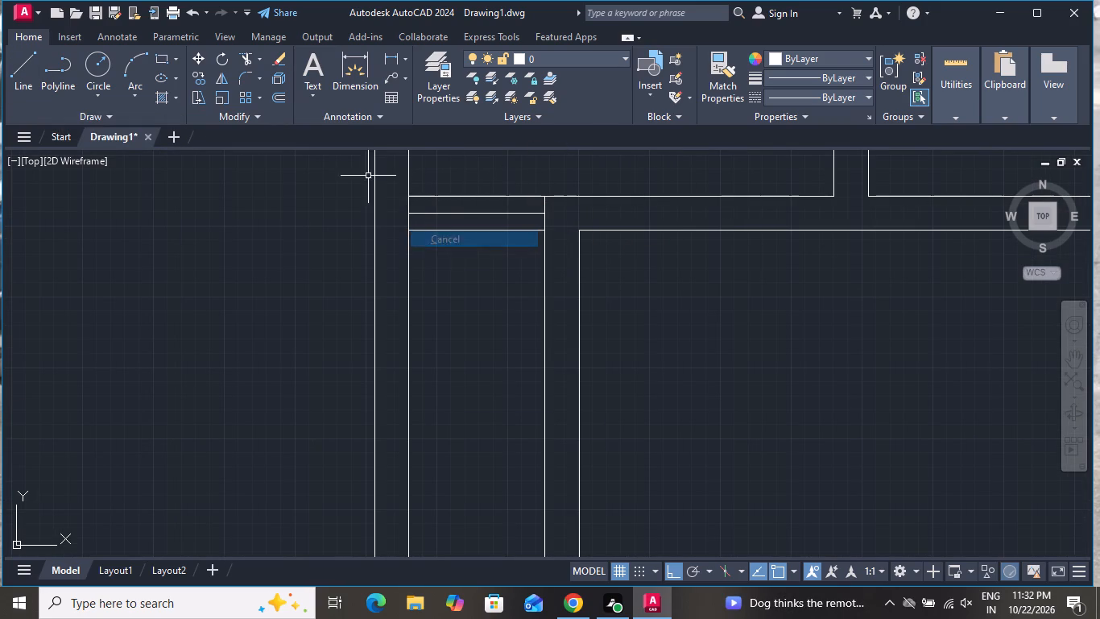
# Draw a 2' horizontal middle line between the midpoints of the short lines crossing the wall below the narrow room.
pyautogui.click(27, 61)
pyautogui.scroll(-3, 302, 206)
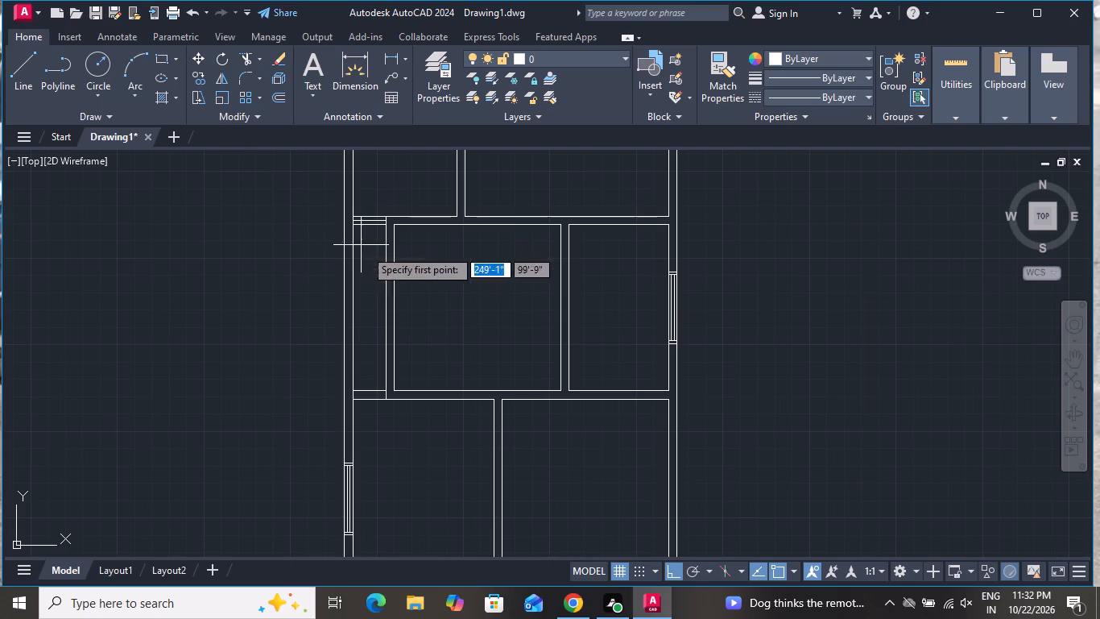
pyautogui.scroll(4, 383, 408)
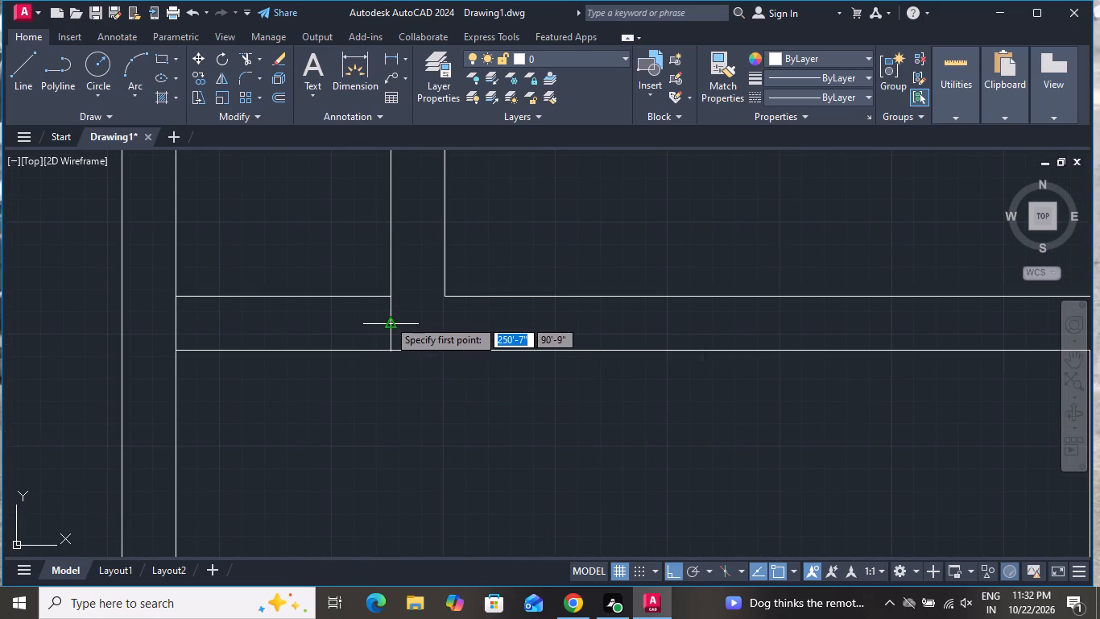
pyautogui.click(388, 319)
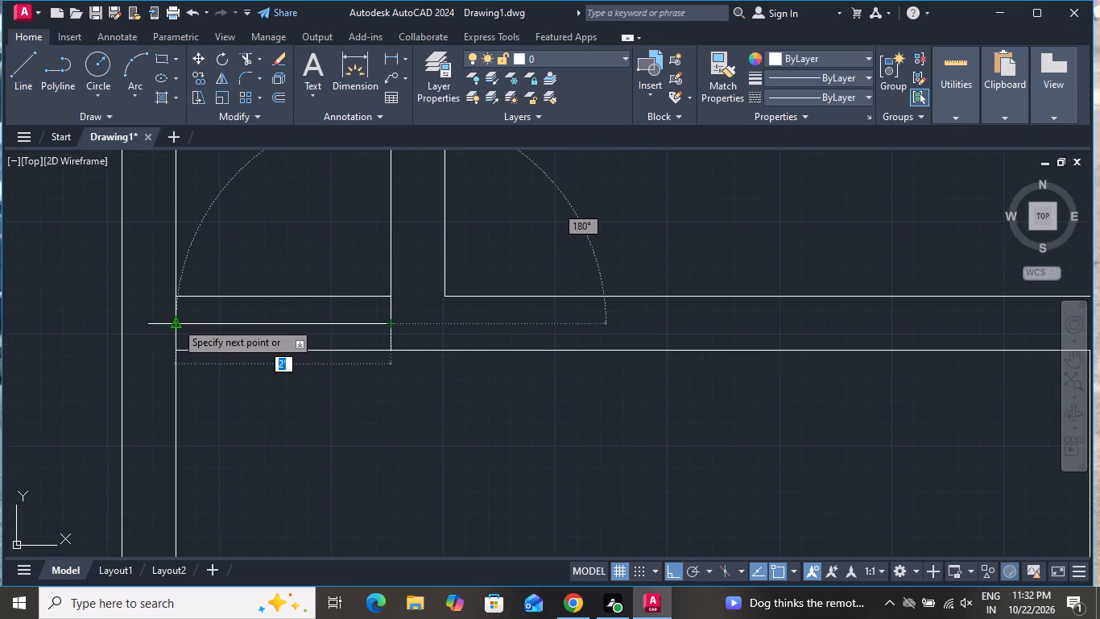
pyautogui.click(176, 322)
pyautogui.rightClick(182, 328)
pyautogui.click(205, 344)
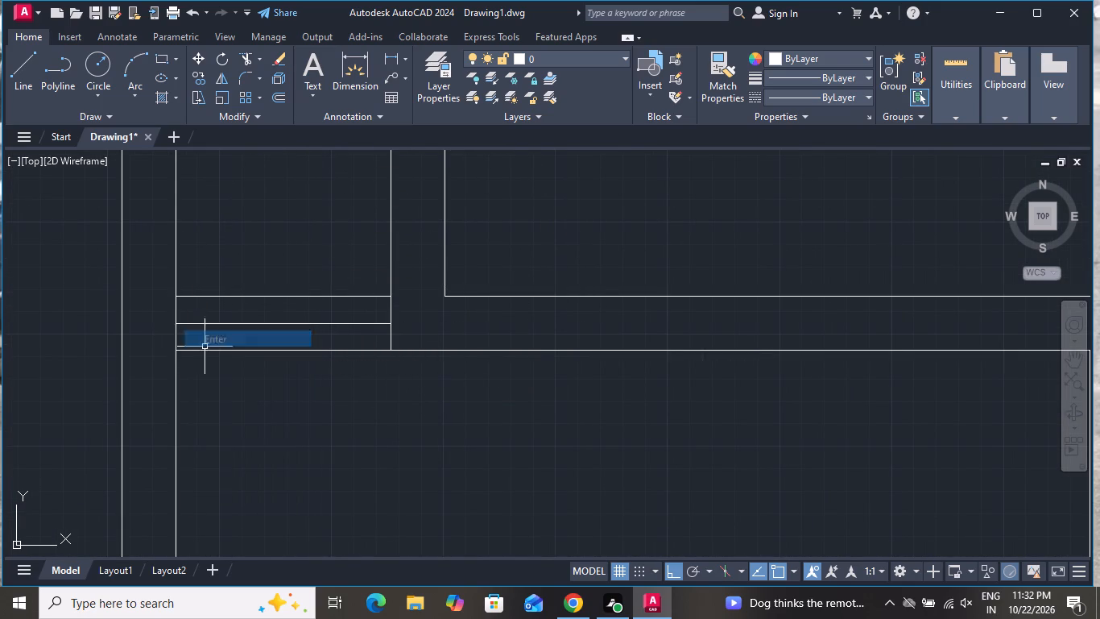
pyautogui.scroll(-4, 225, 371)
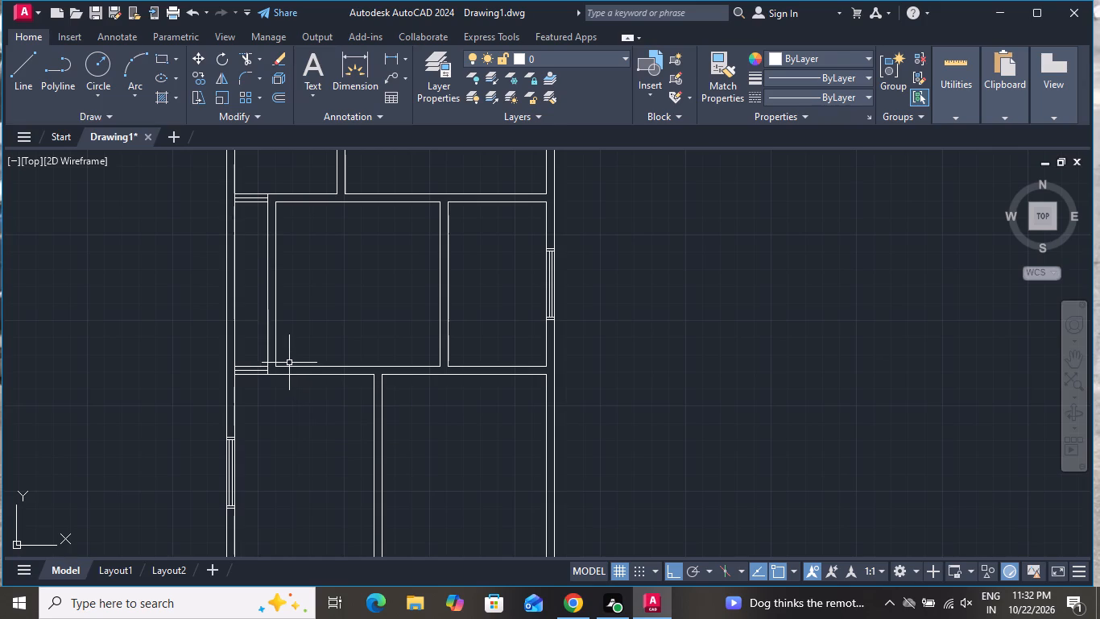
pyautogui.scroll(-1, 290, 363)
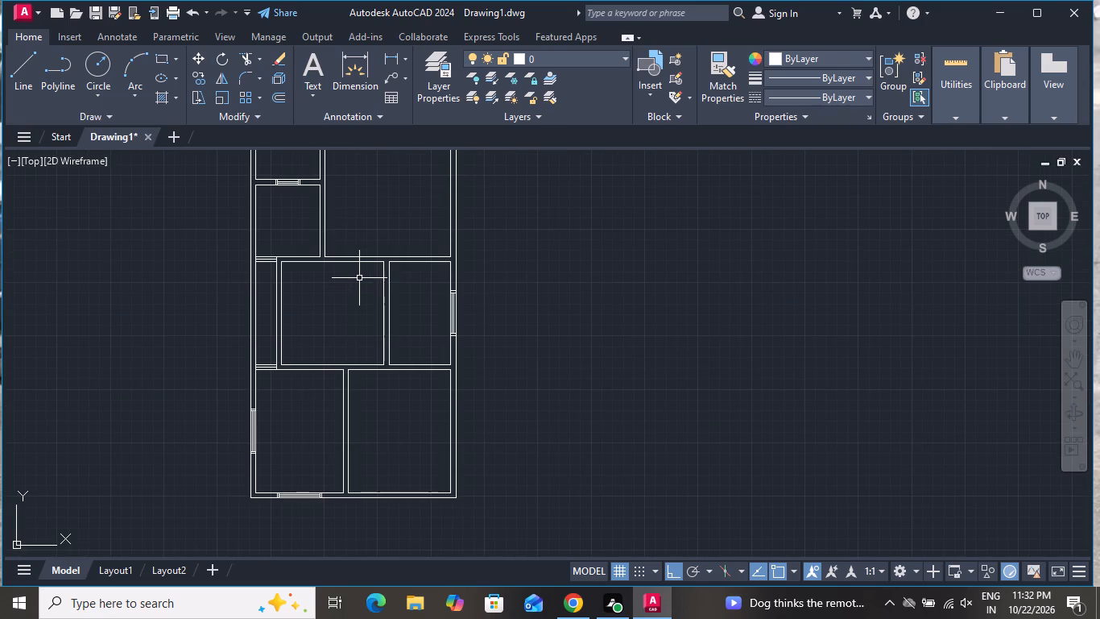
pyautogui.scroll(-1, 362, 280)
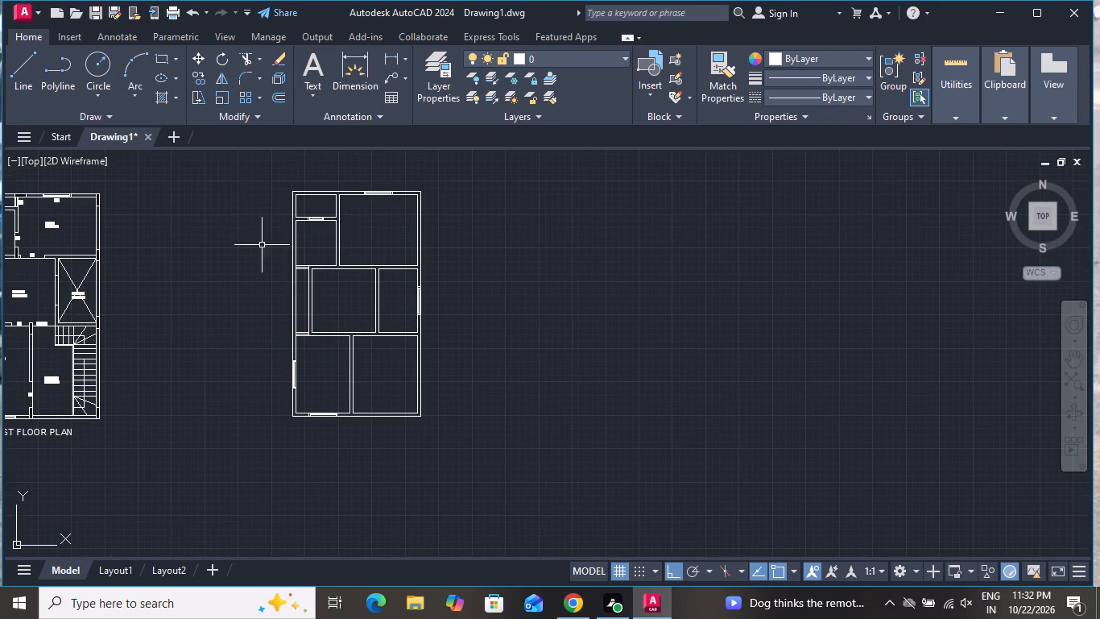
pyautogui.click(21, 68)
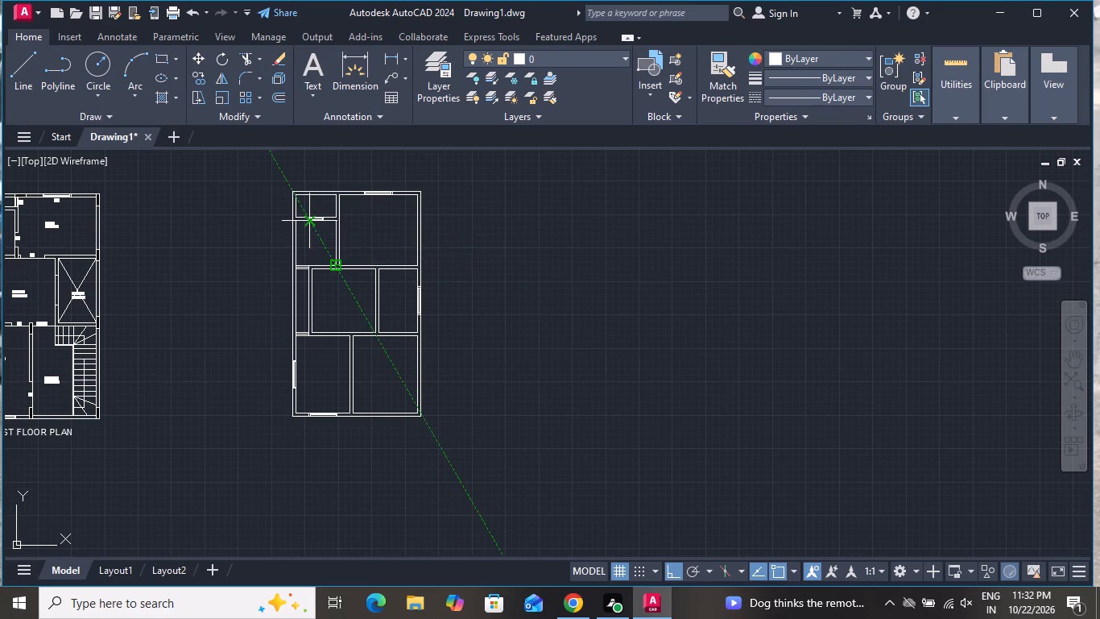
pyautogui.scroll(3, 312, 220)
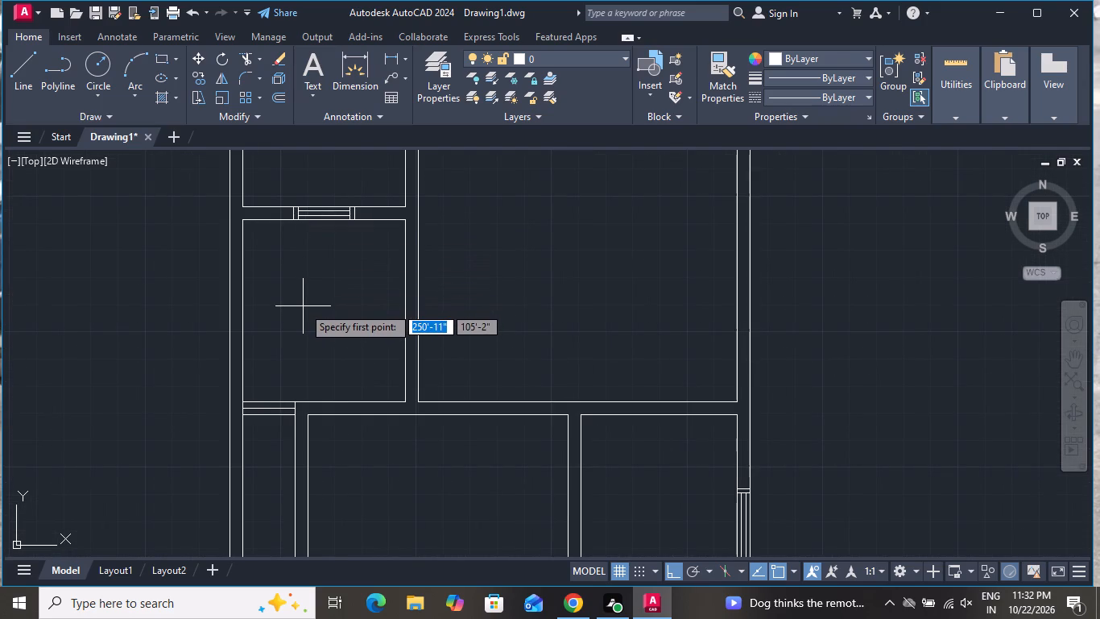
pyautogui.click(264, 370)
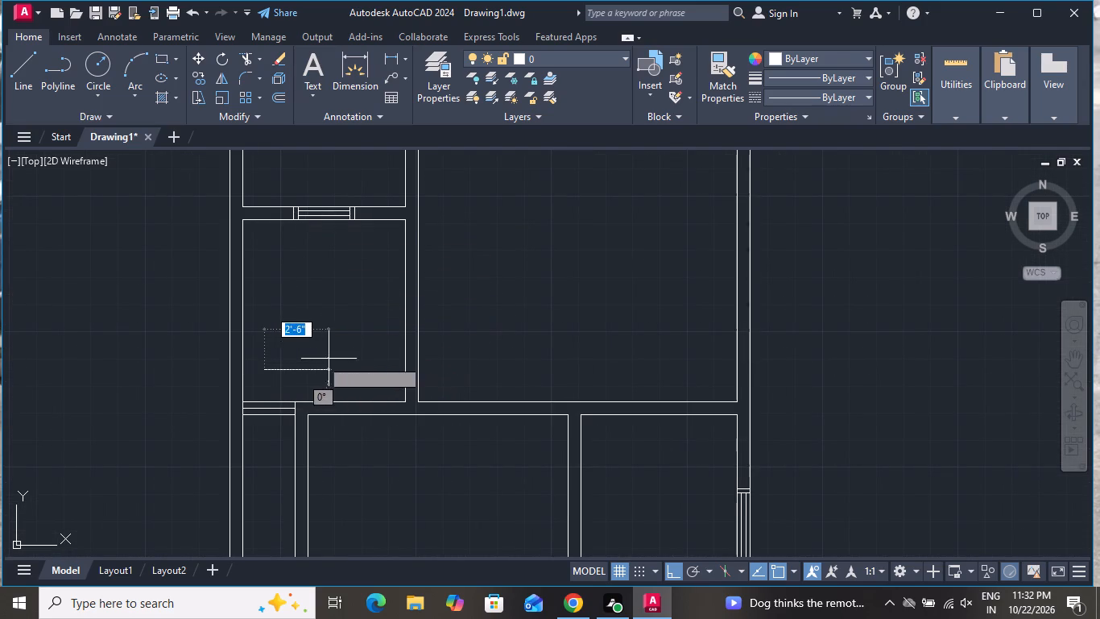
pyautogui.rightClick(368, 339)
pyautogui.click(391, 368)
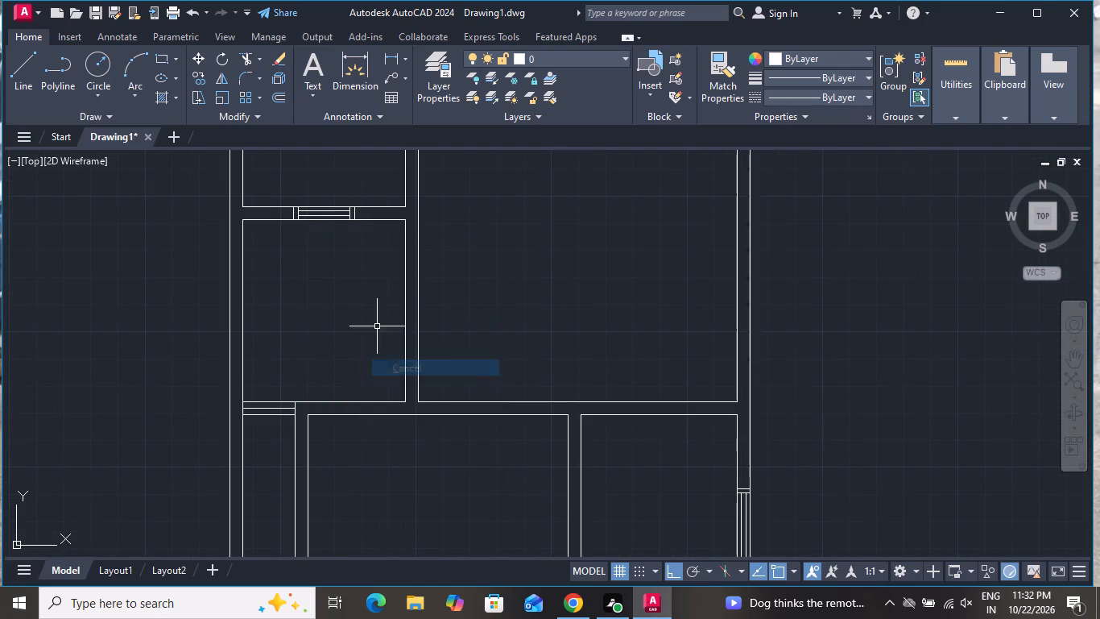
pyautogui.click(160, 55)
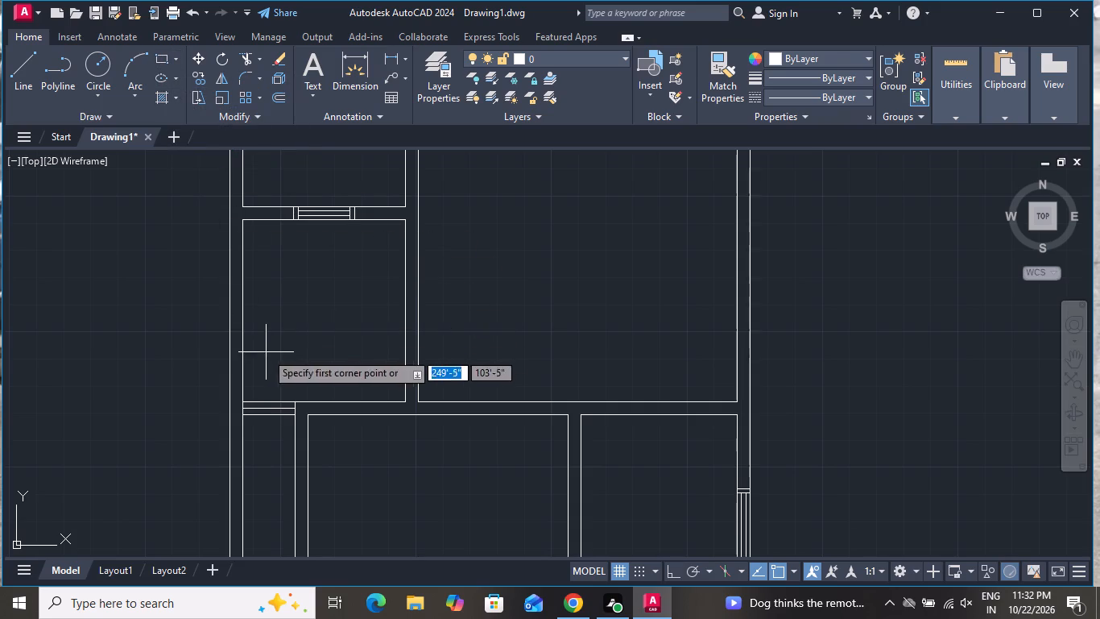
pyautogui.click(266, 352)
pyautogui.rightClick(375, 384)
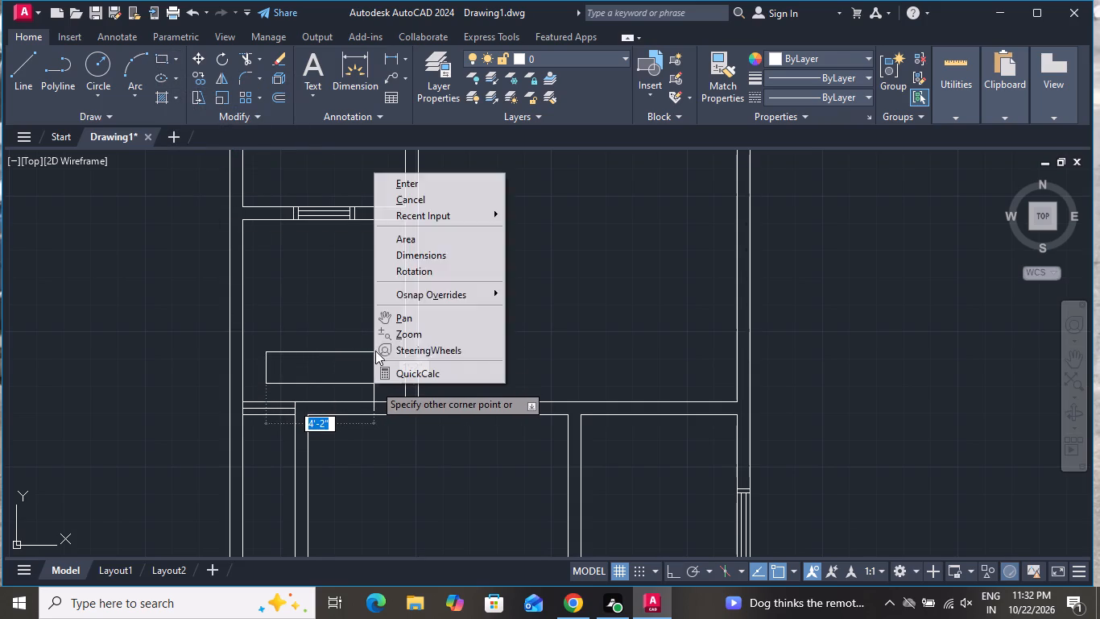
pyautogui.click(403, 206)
# Draw a vertical rectangle about 1'-9" wide with 3" filleted corners in the room above the narrow passage.
pyautogui.write('REC F')
pyautogui.press('space')
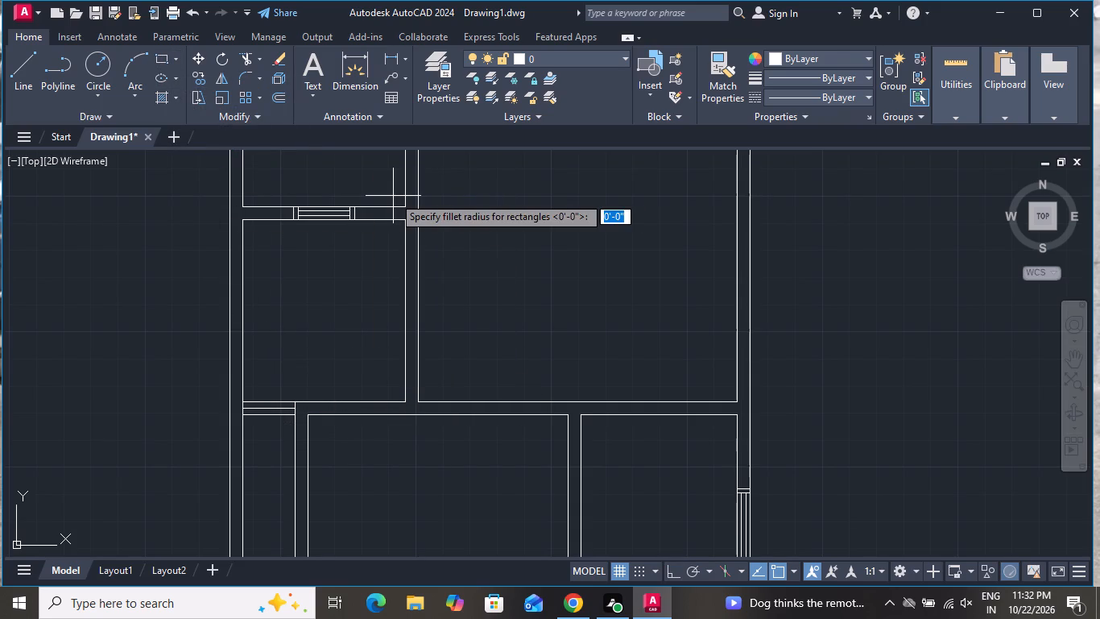
pyautogui.write('3')
pyautogui.press('space')
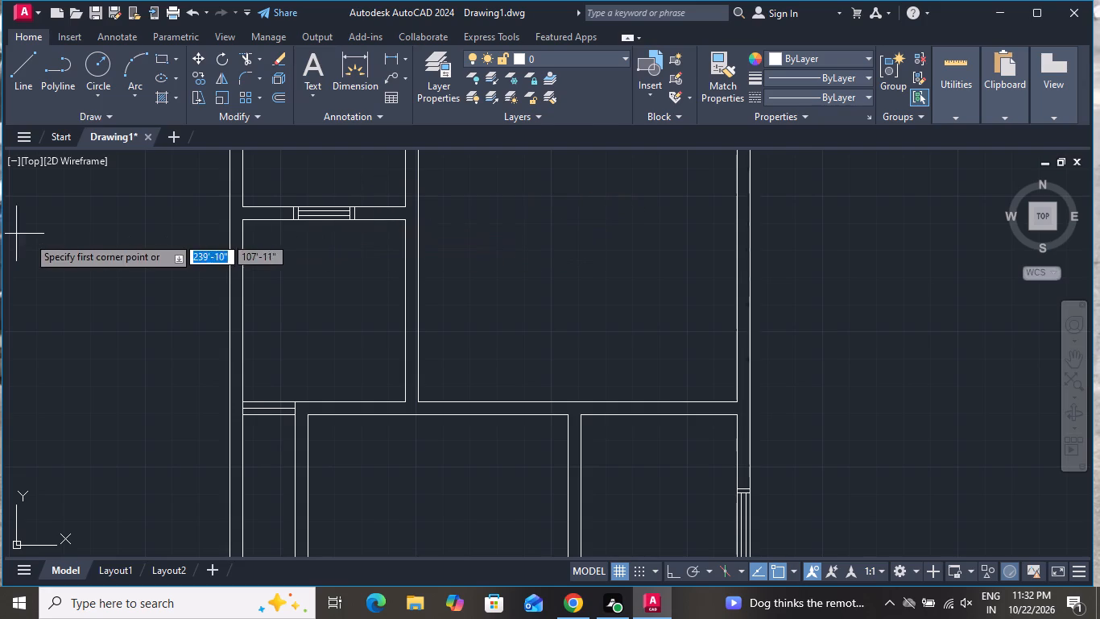
pyautogui.scroll(-1, 77, 282)
pyautogui.scroll(2, 195, 330)
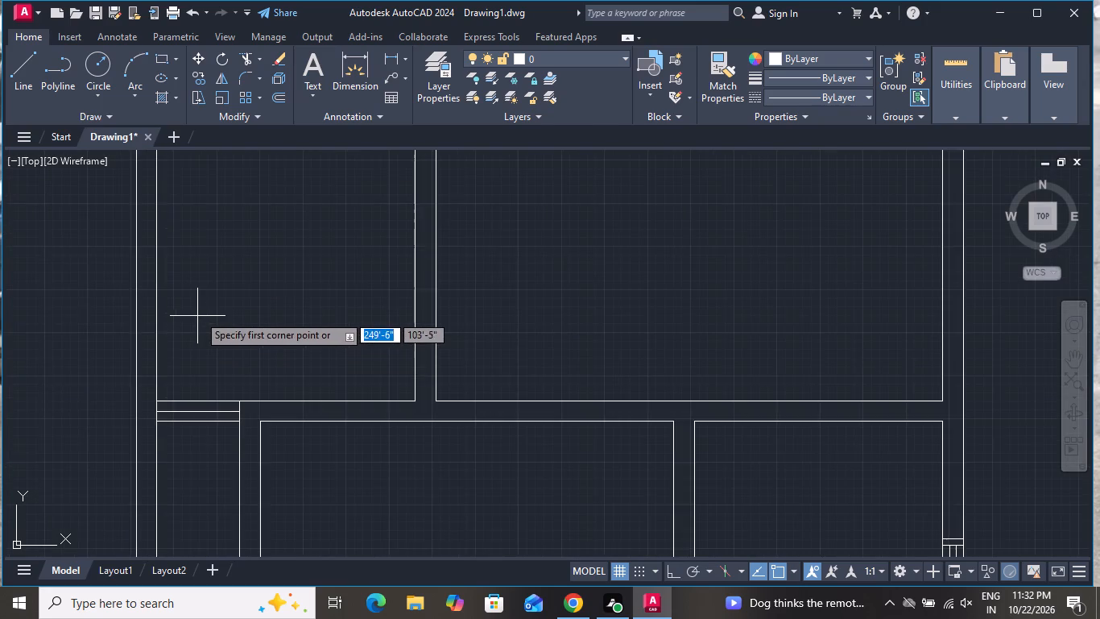
pyautogui.scroll(-1, 201, 314)
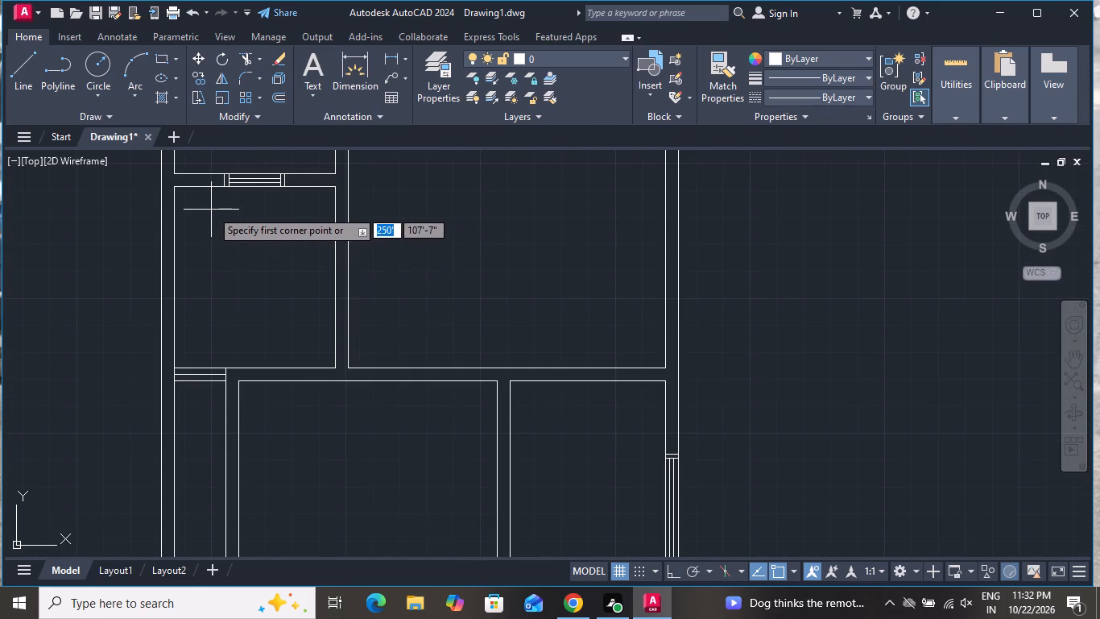
pyautogui.click(211, 208)
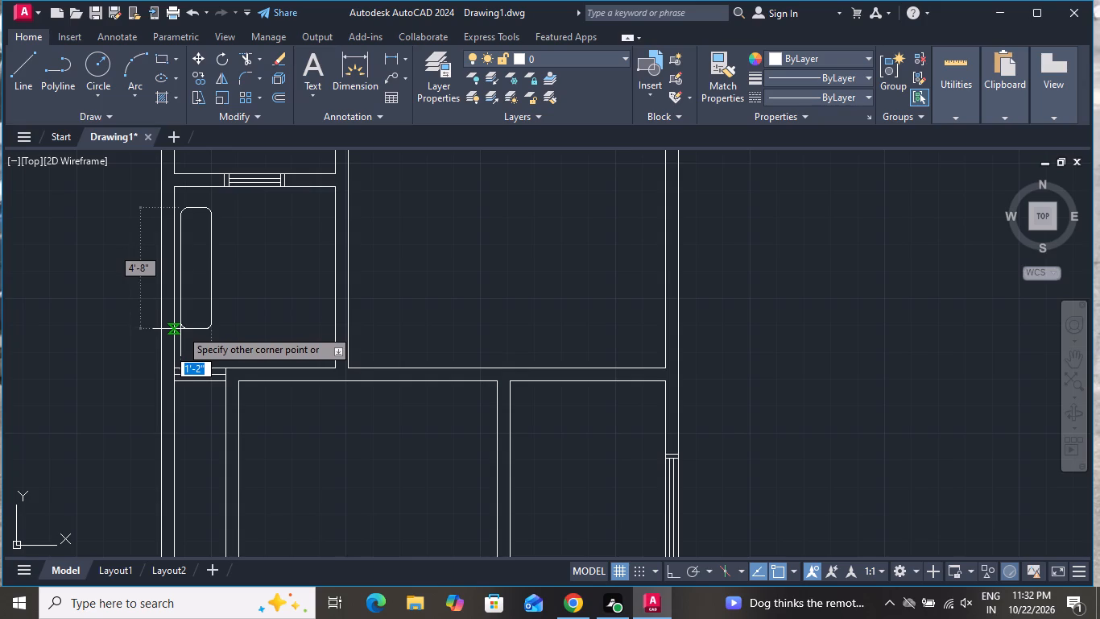
pyautogui.click(255, 297)
# Offset the rounded rectangle 1" inward.
pyautogui.write('O 1')
pyautogui.hotkey('shift', '"')
pyautogui.press('Return')
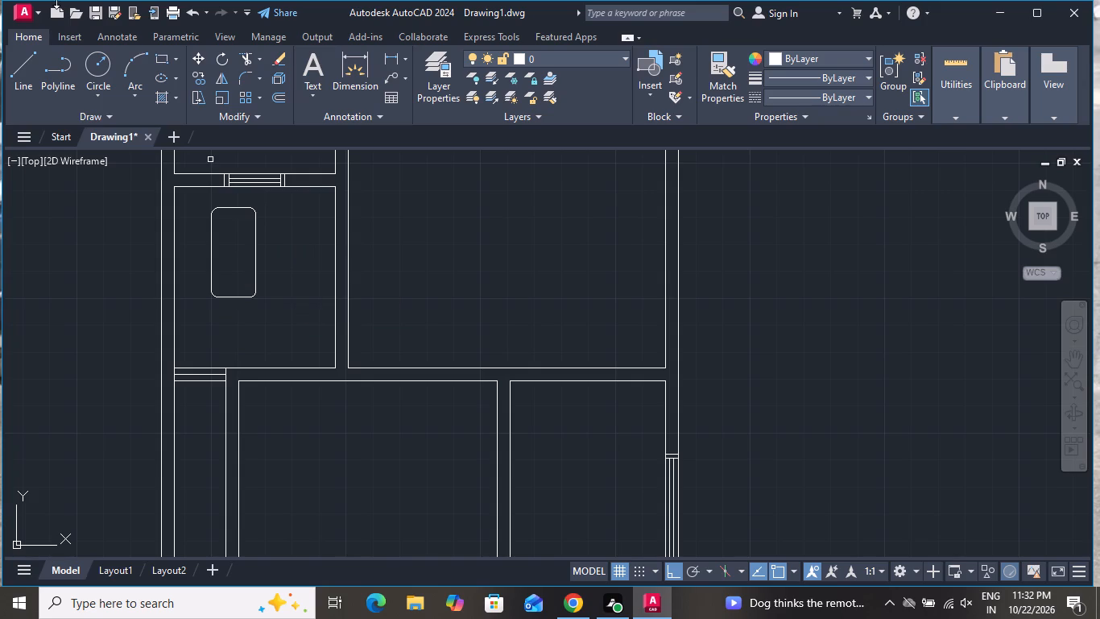
pyautogui.click(212, 243)
pyautogui.click(221, 253)
pyautogui.rightClick(227, 273)
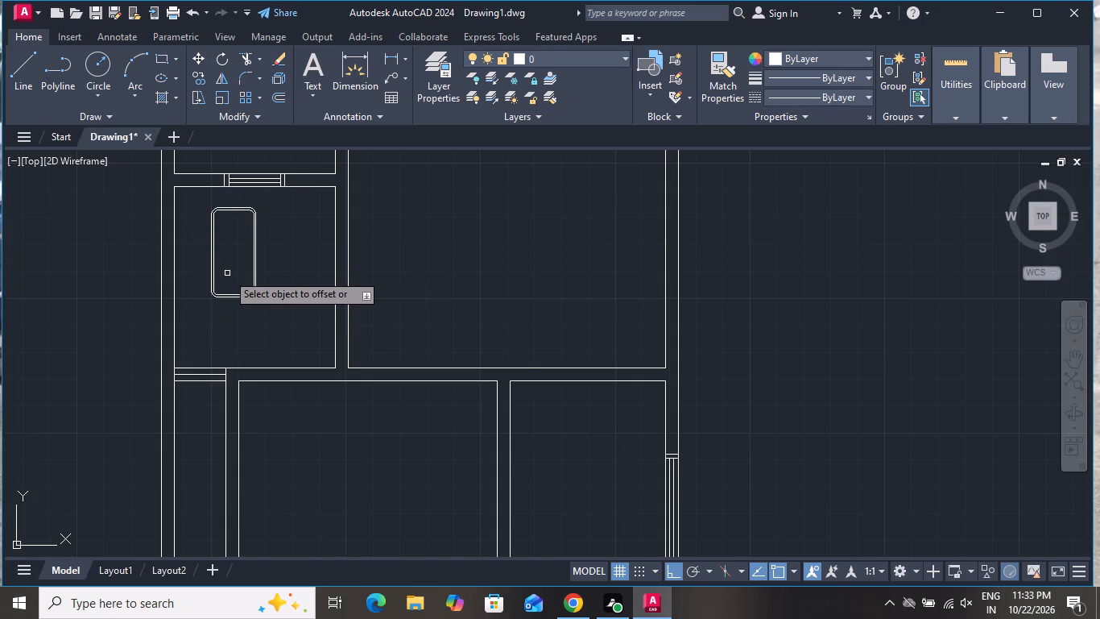
pyautogui.click(275, 293)
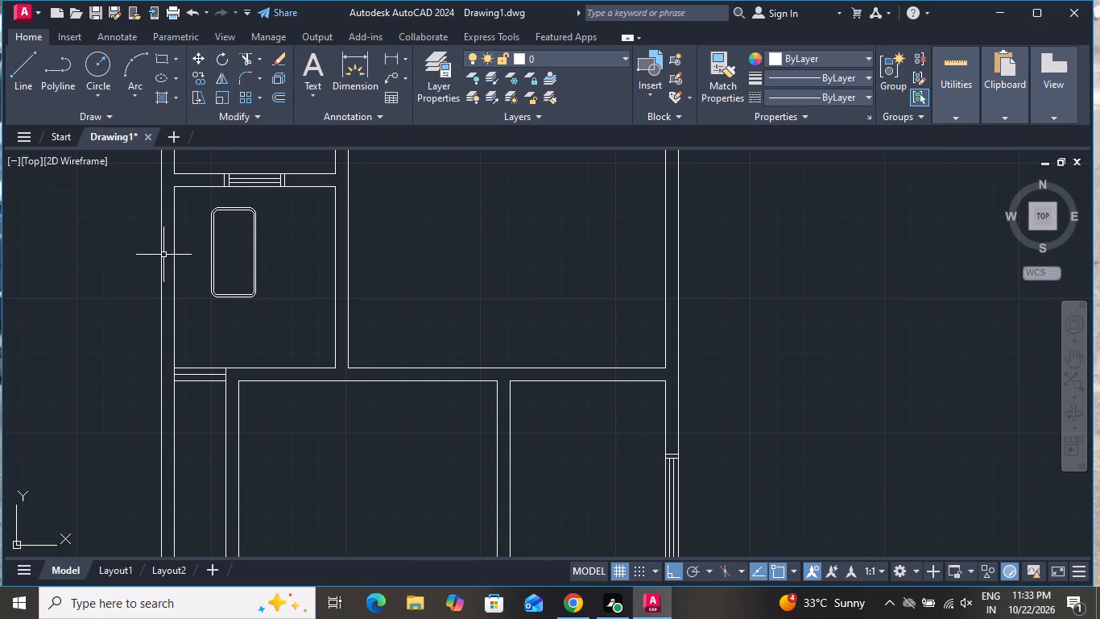
# Move both rounded rectangles freely about 1' left and slightly up, near the room's upper left corner.
pyautogui.click(267, 202)
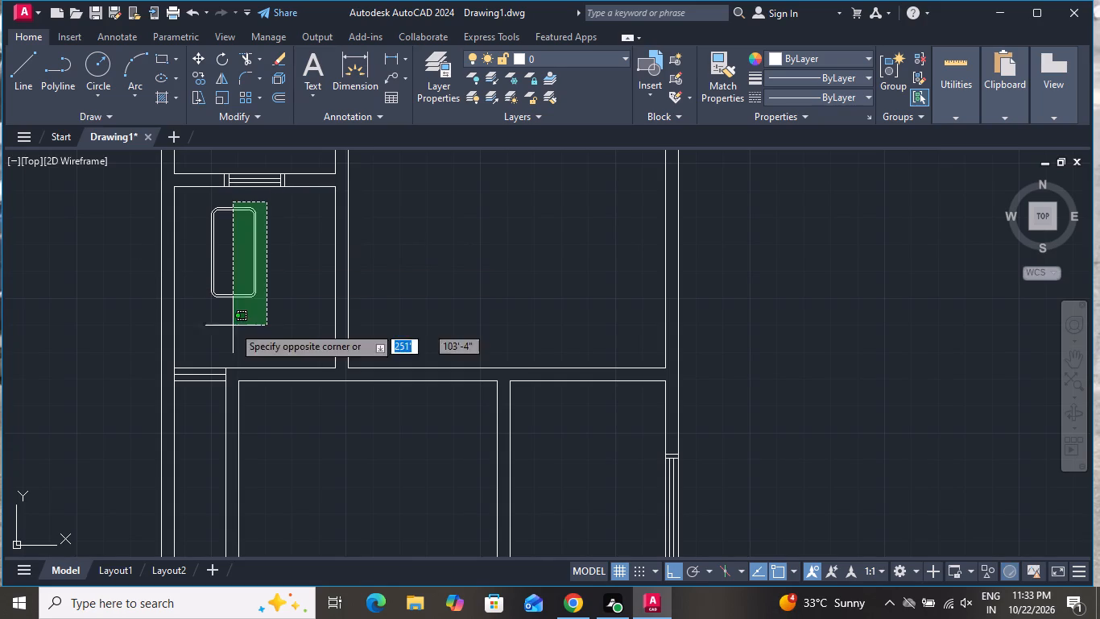
pyautogui.click(206, 326)
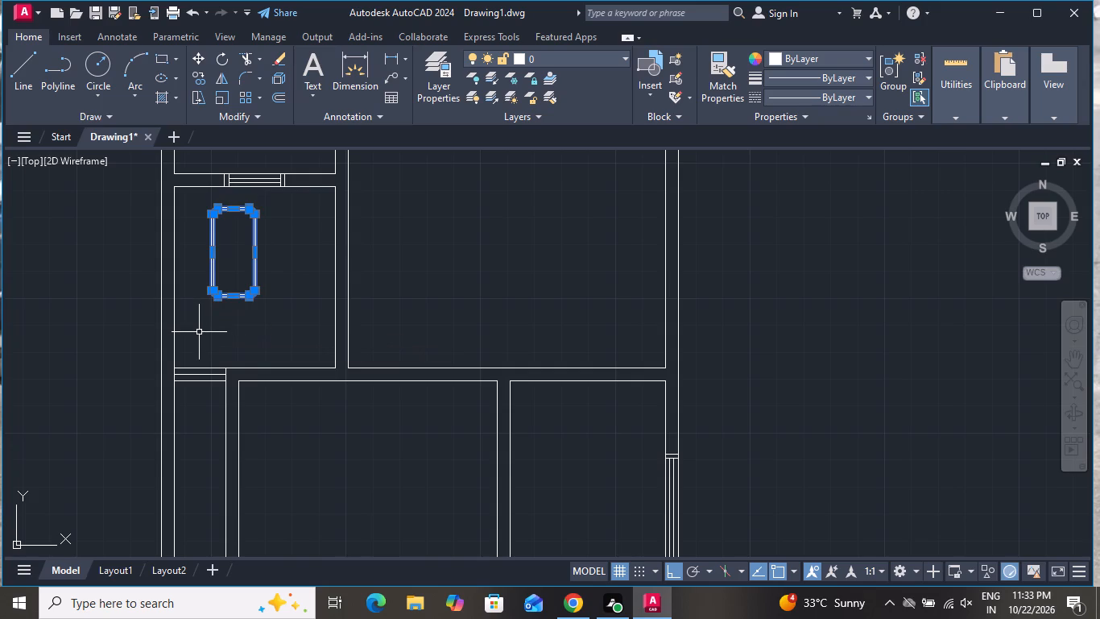
pyautogui.click(201, 62)
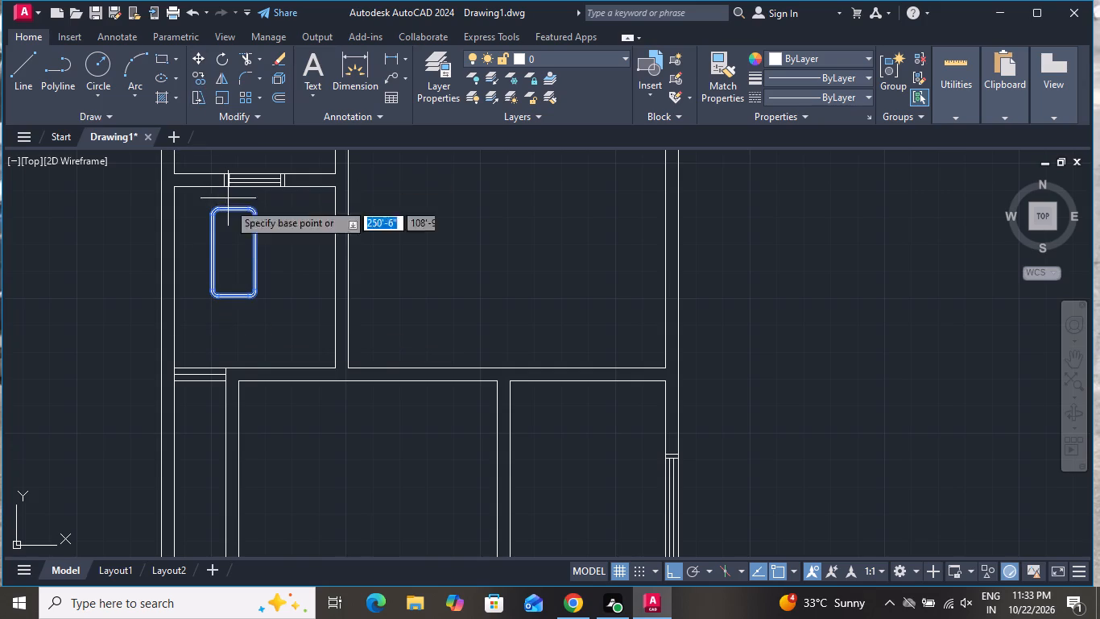
pyautogui.click(237, 247)
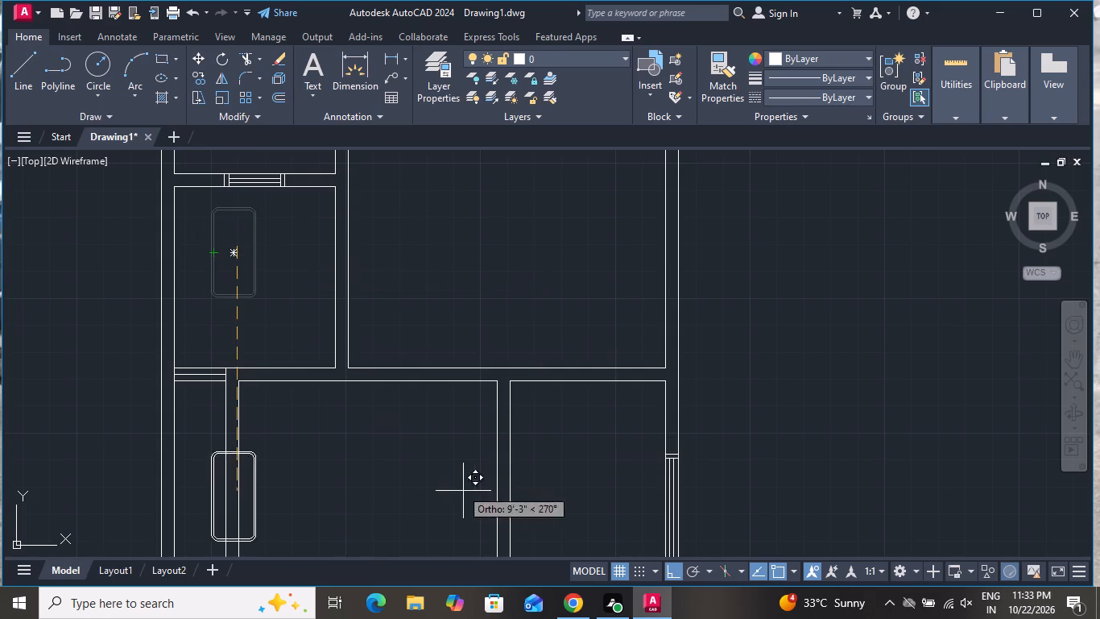
pyautogui.click(676, 566)
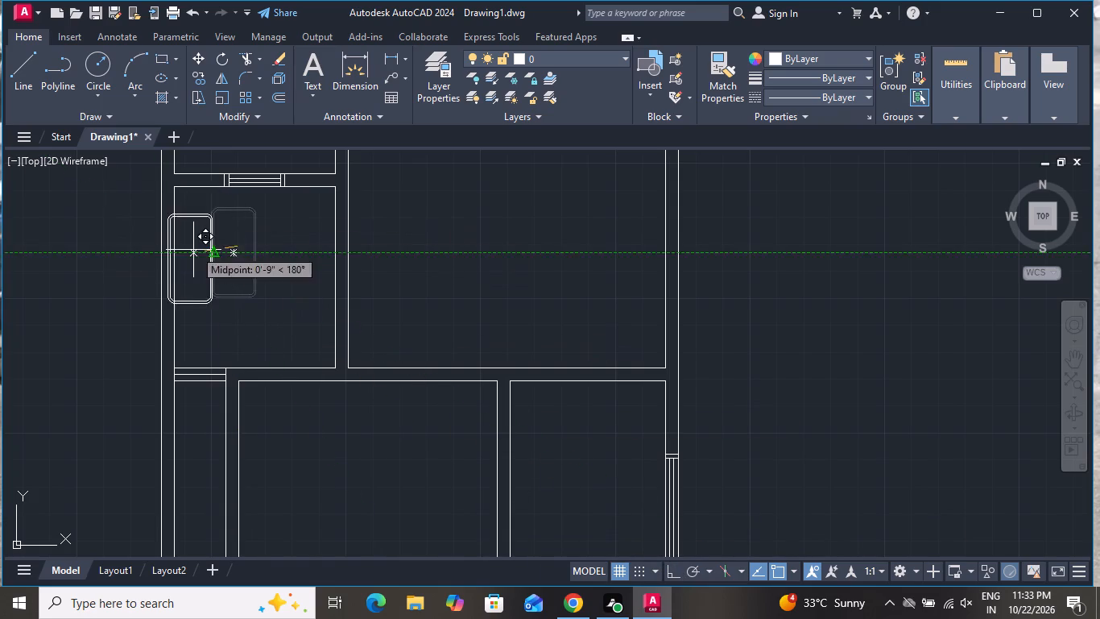
pyautogui.scroll(1, 191, 246)
pyautogui.scroll(-1, 227, 299)
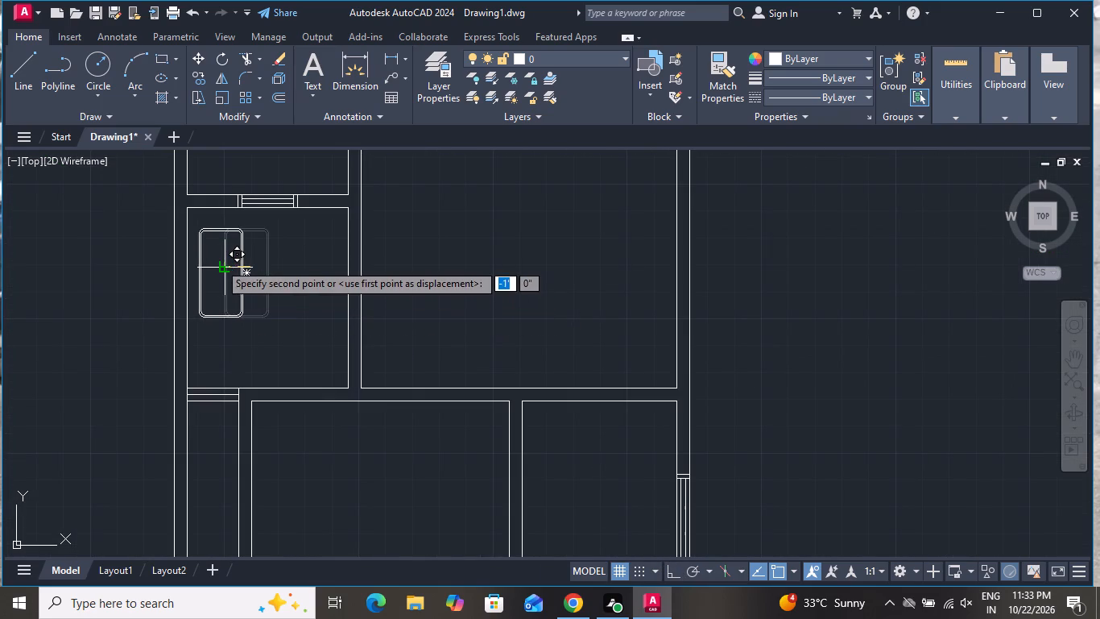
pyautogui.click(217, 256)
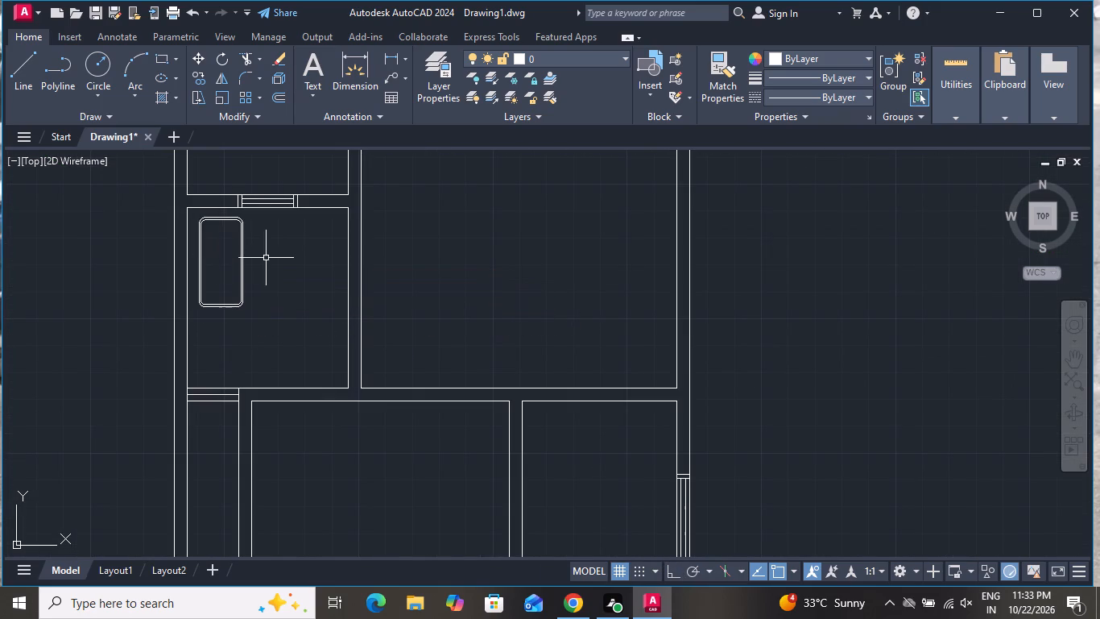
# Insert the Toilet - Imperial block in the large upper right room and close the tool palettes.
pyautogui.scroll(-1, 278, 260)
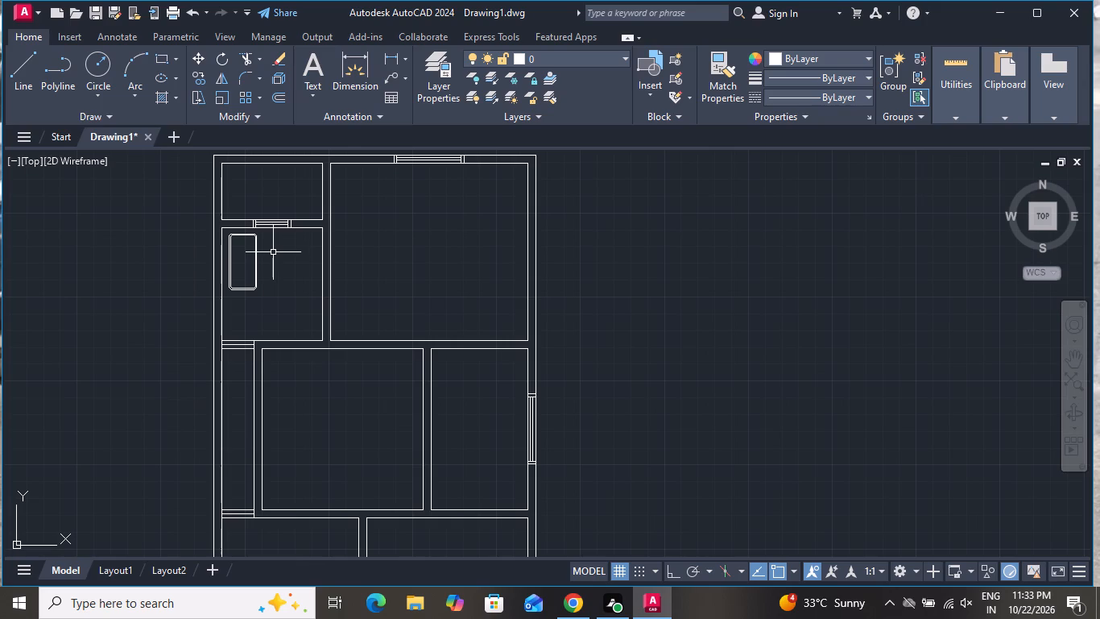
pyautogui.write('TP')
pyautogui.press('space')
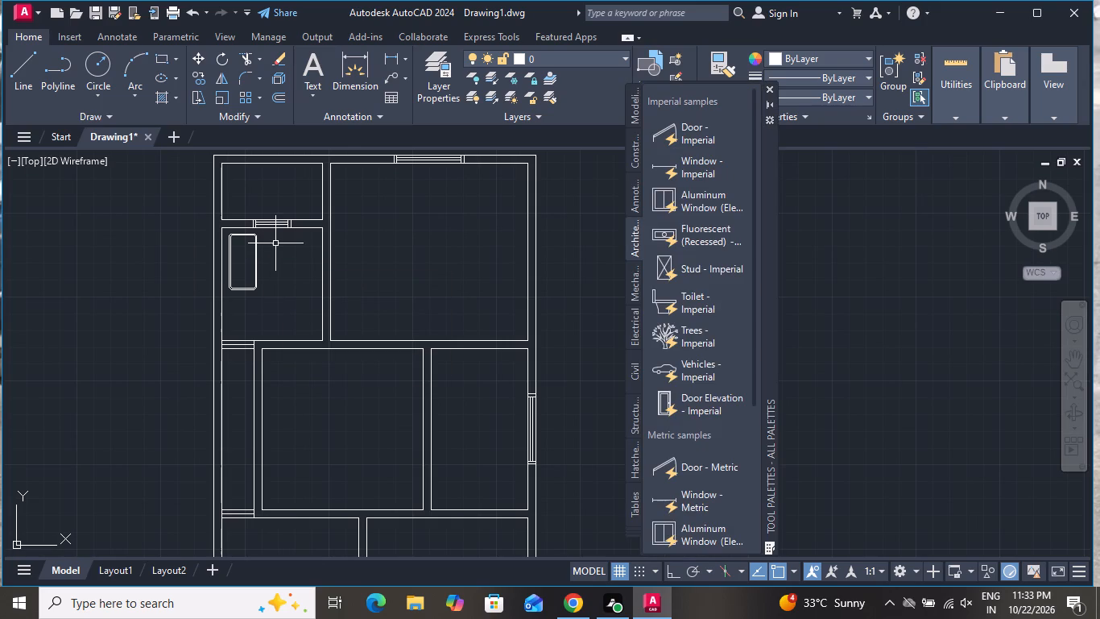
pyautogui.click(682, 299)
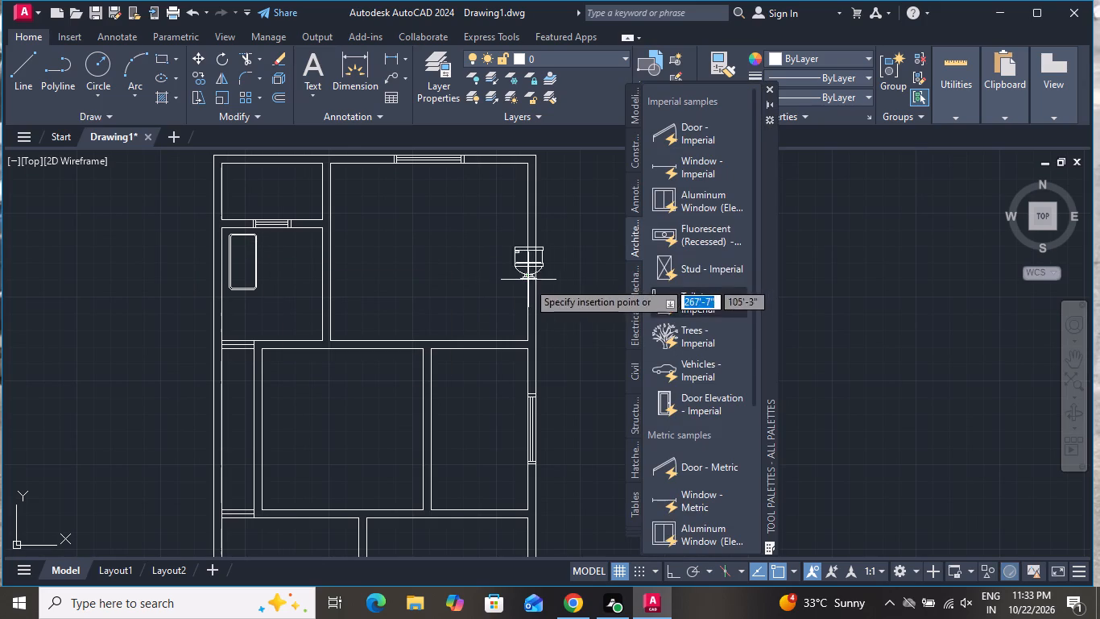
pyautogui.click(450, 286)
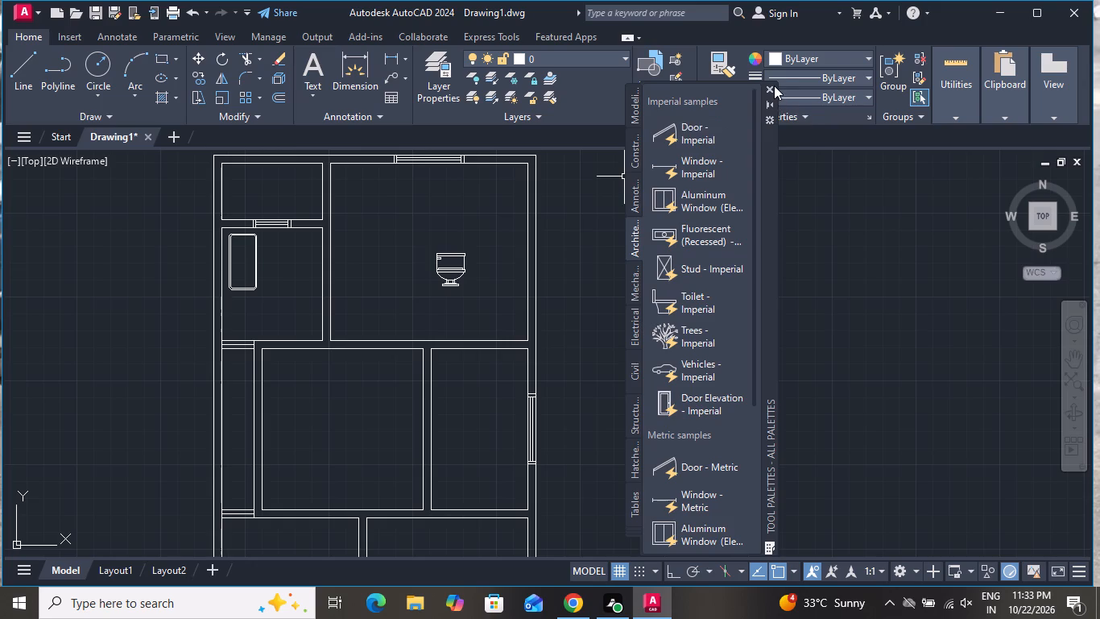
pyautogui.click(774, 85)
# Switch the toilet block in the large upper right room to its Round (Plan) view.
pyautogui.click(454, 280)
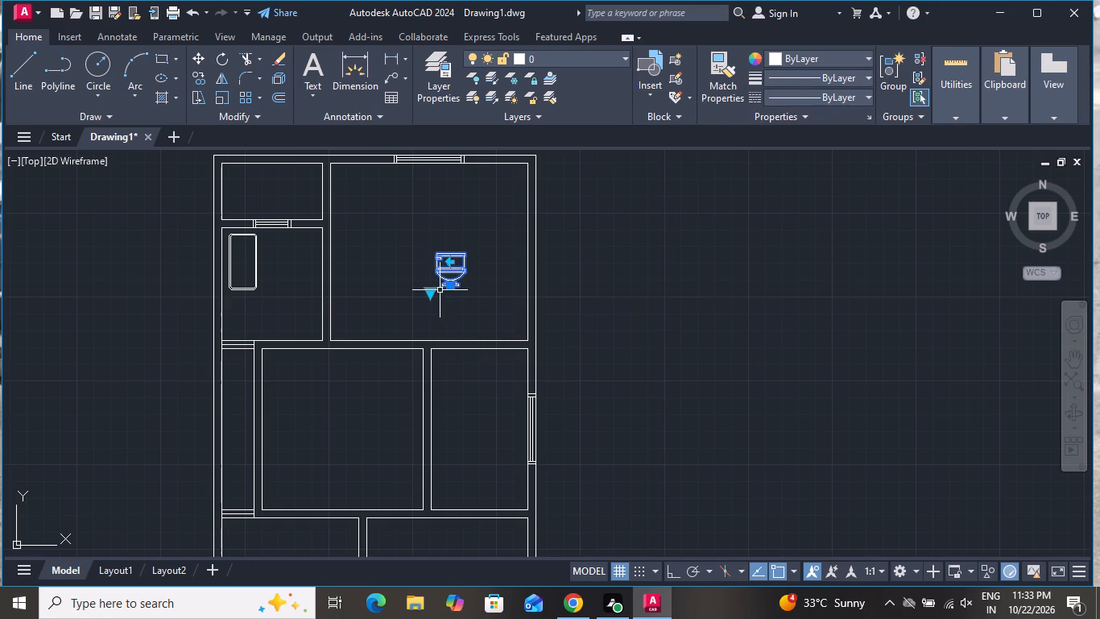
pyautogui.click(429, 299)
pyautogui.click(432, 288)
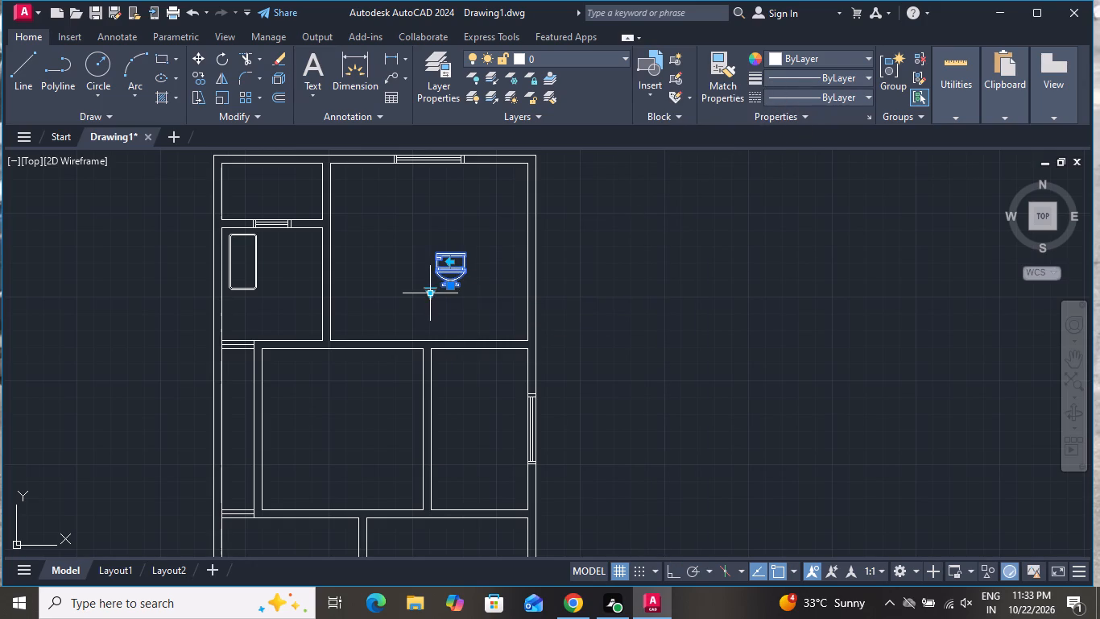
pyautogui.click(431, 297)
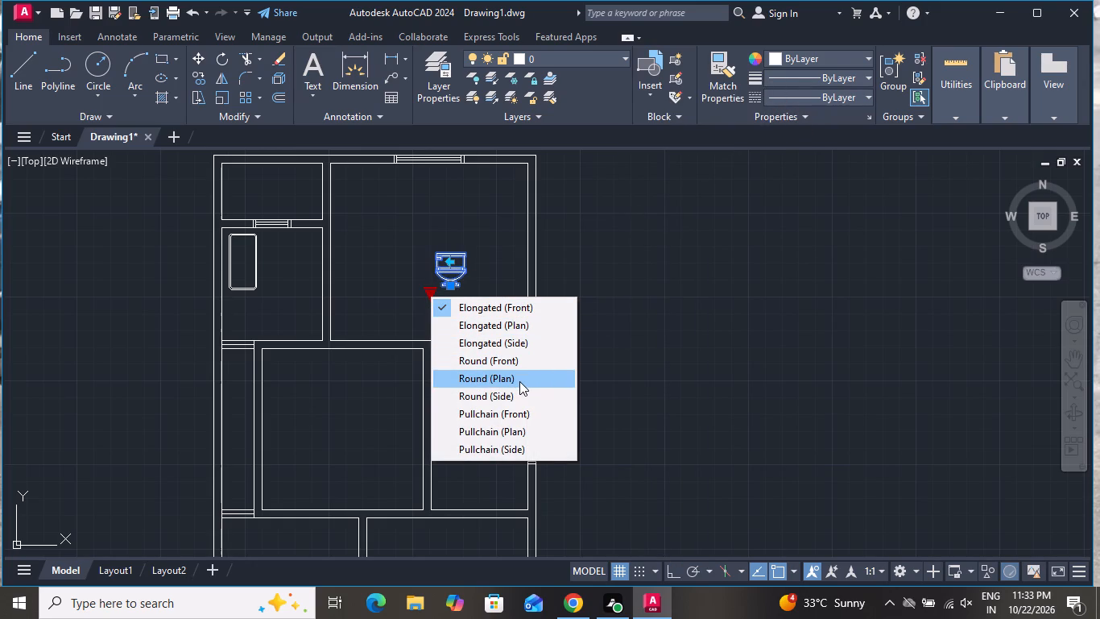
pyautogui.click(519, 381)
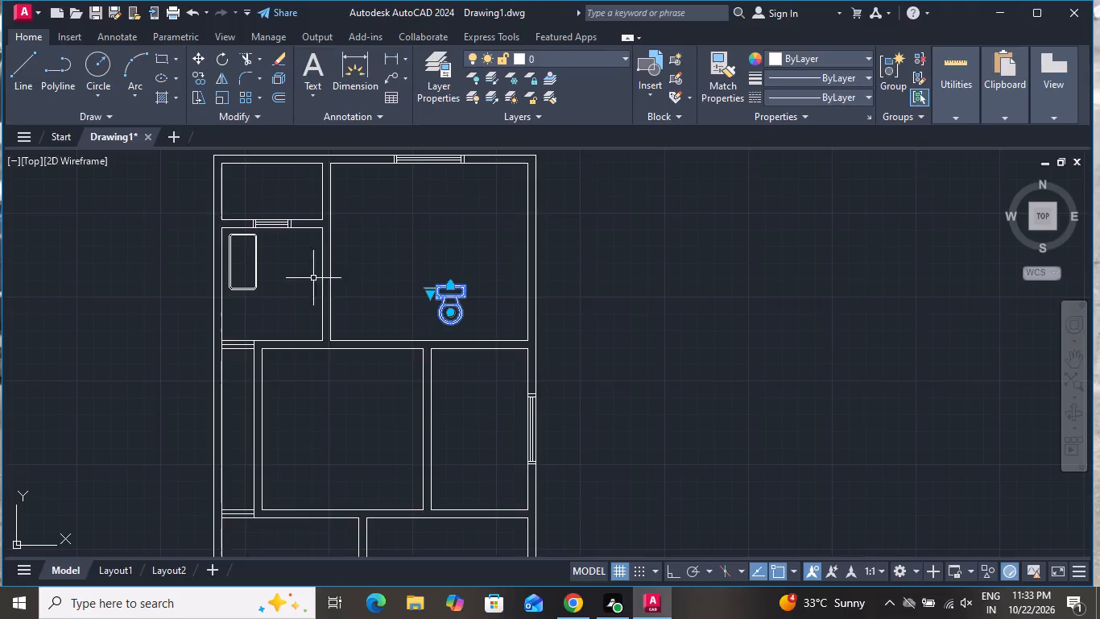
# Rotate the toilet and both rounded rectangles together by 90° with Ortho on, about a point in the rectangles' room.
pyautogui.scroll(1, 308, 276)
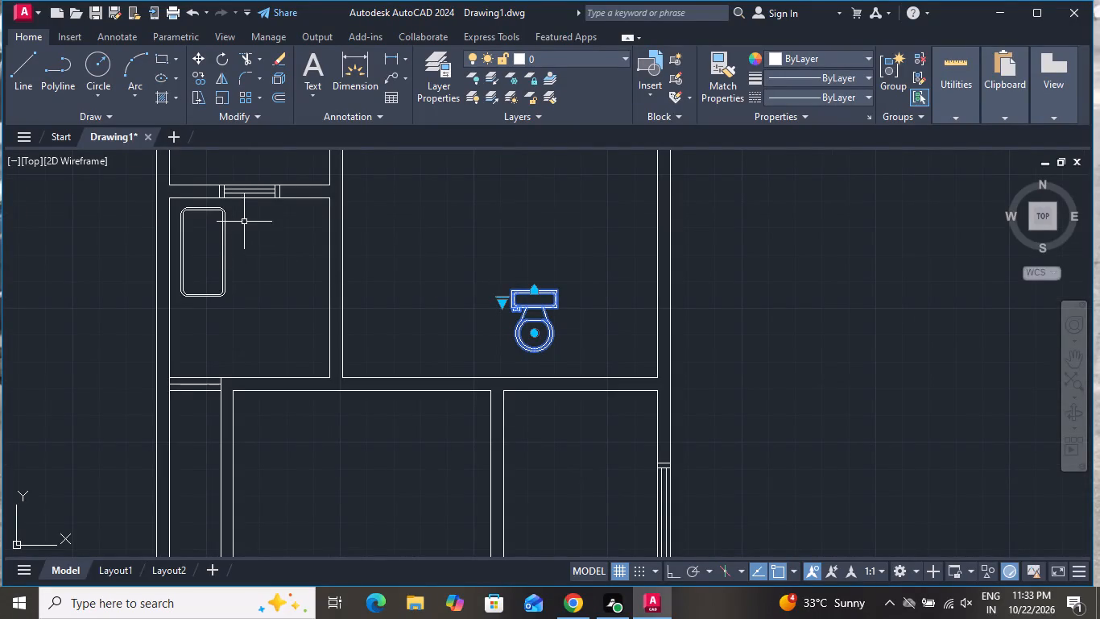
pyautogui.click(239, 213)
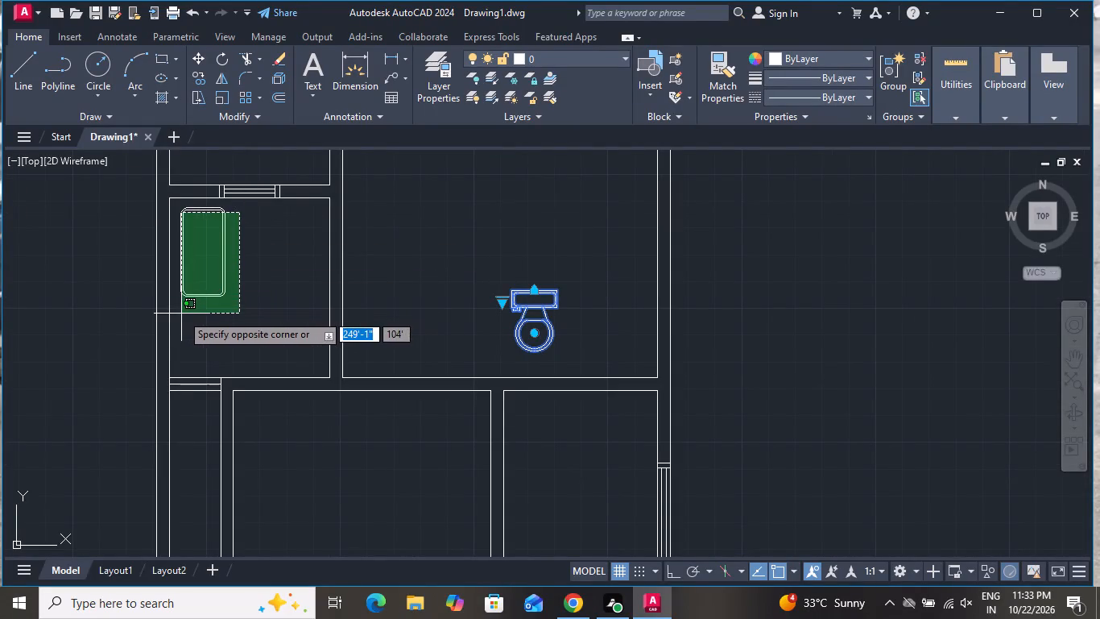
pyautogui.click(181, 314)
pyautogui.click(220, 60)
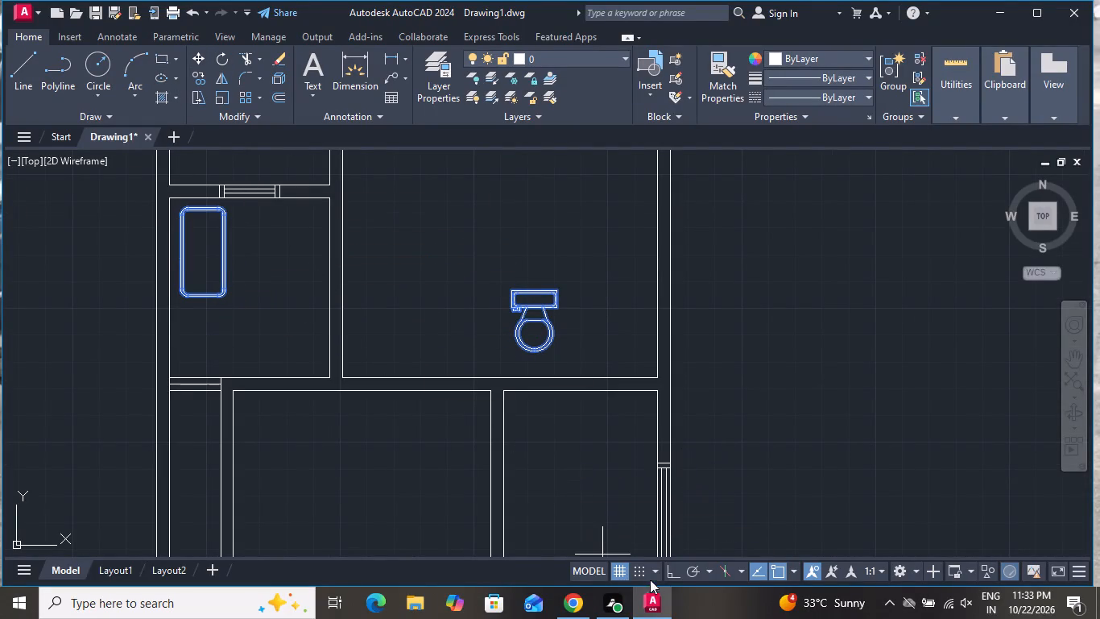
pyautogui.click(671, 573)
pyautogui.click(250, 320)
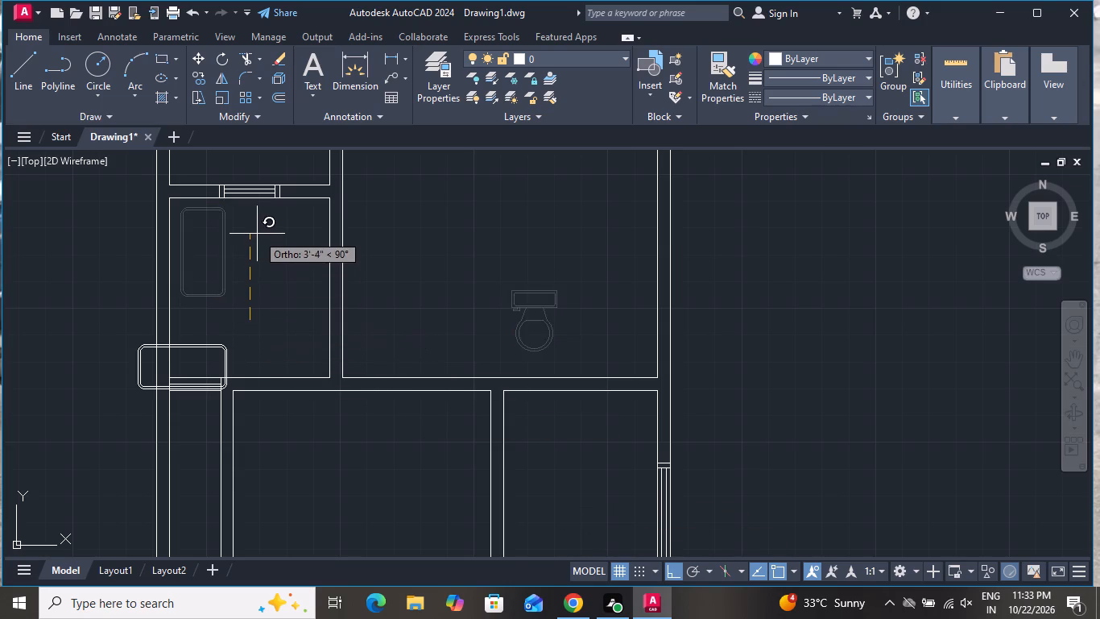
pyautogui.click(257, 233)
# Move both rounded rectangles freely about 1'-5" right and 7" up, into the lower left corner of their room.
pyautogui.scroll(-3, 316, 331)
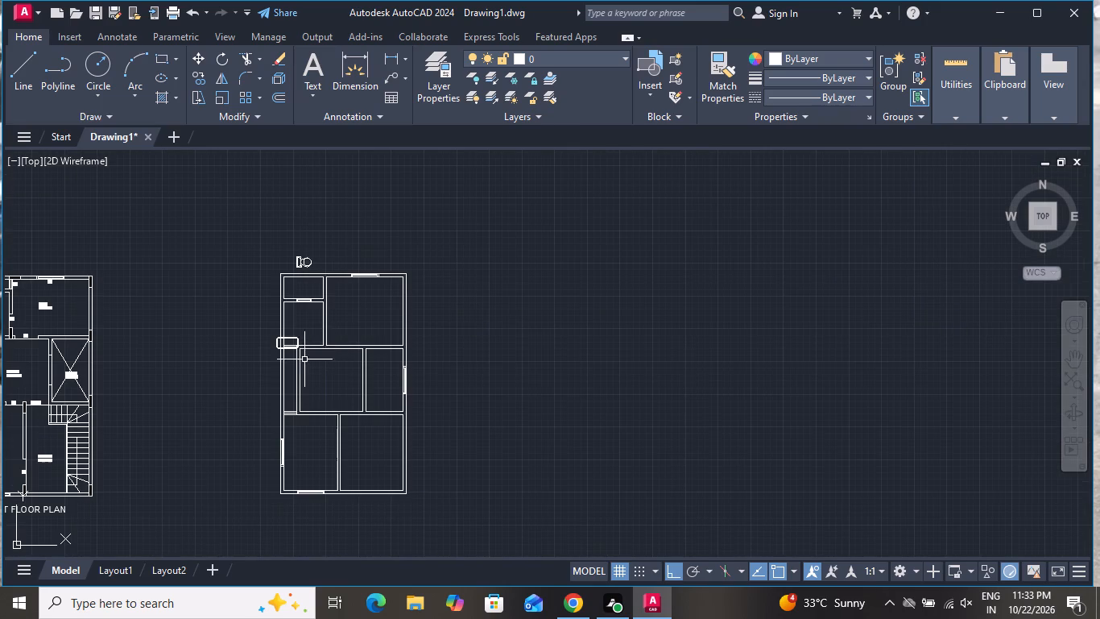
pyautogui.scroll(2, 285, 347)
pyautogui.click(296, 316)
pyautogui.click(293, 335)
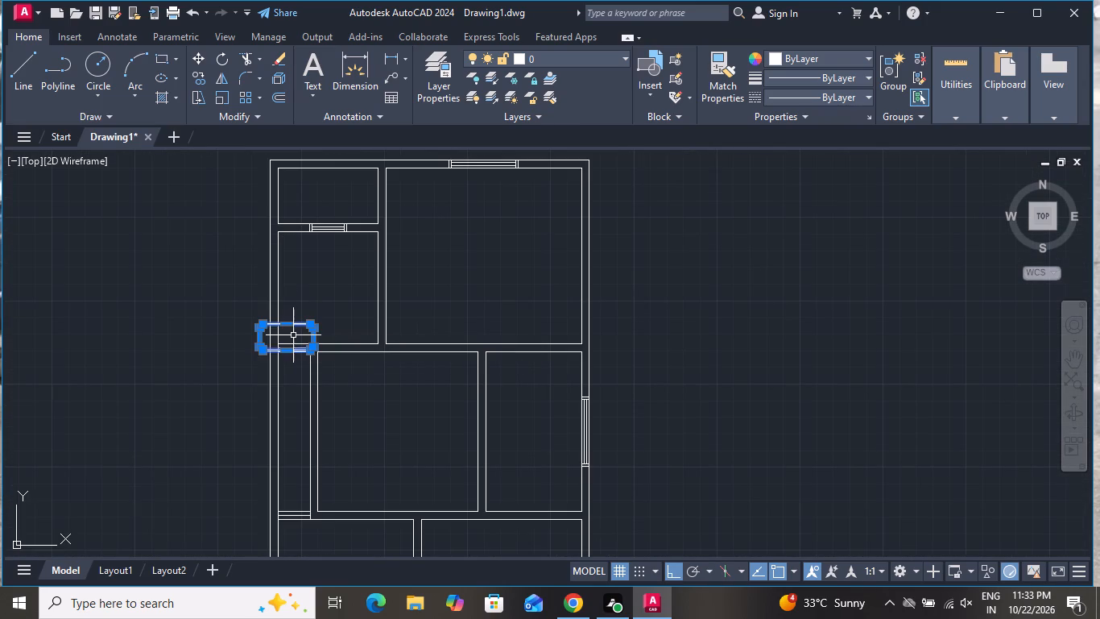
pyautogui.click(201, 64)
pyautogui.click(284, 330)
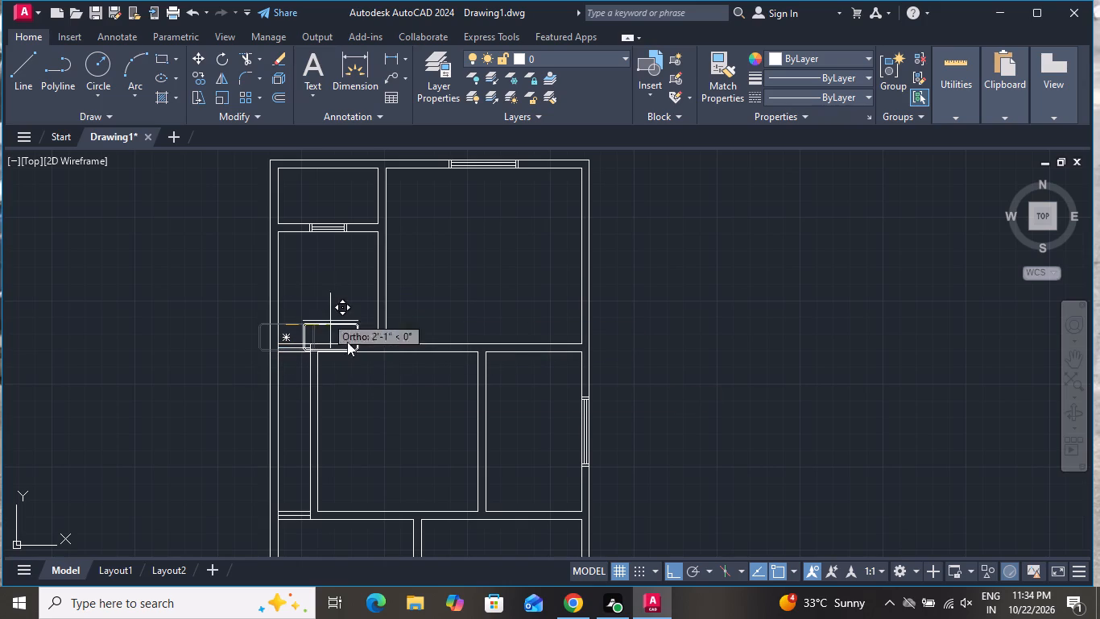
pyautogui.click(671, 571)
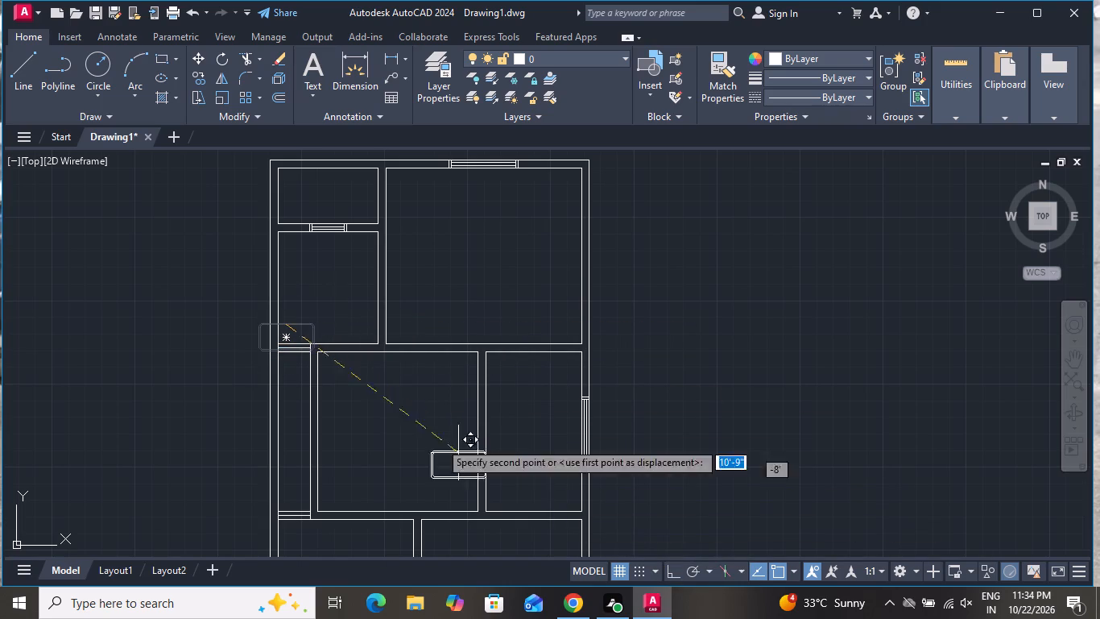
pyautogui.scroll(3, 290, 306)
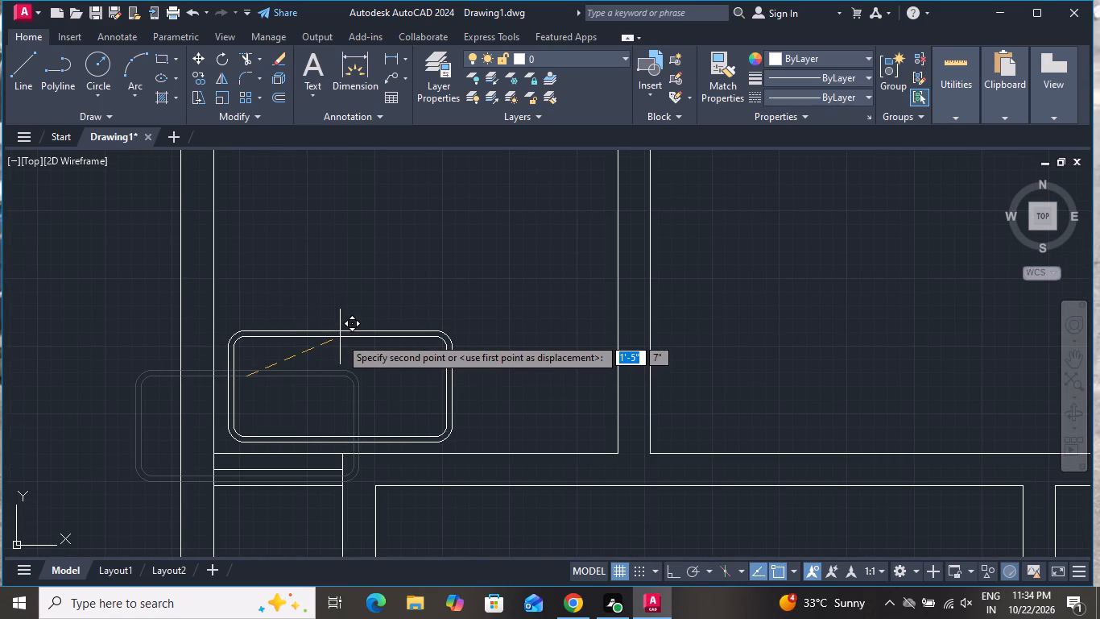
pyautogui.click(340, 337)
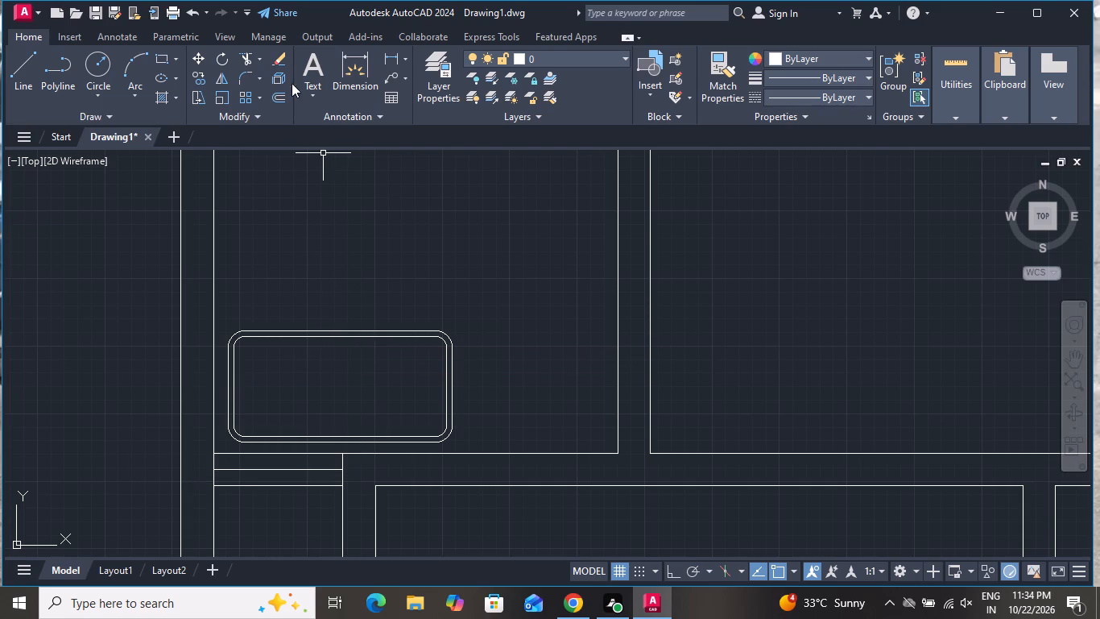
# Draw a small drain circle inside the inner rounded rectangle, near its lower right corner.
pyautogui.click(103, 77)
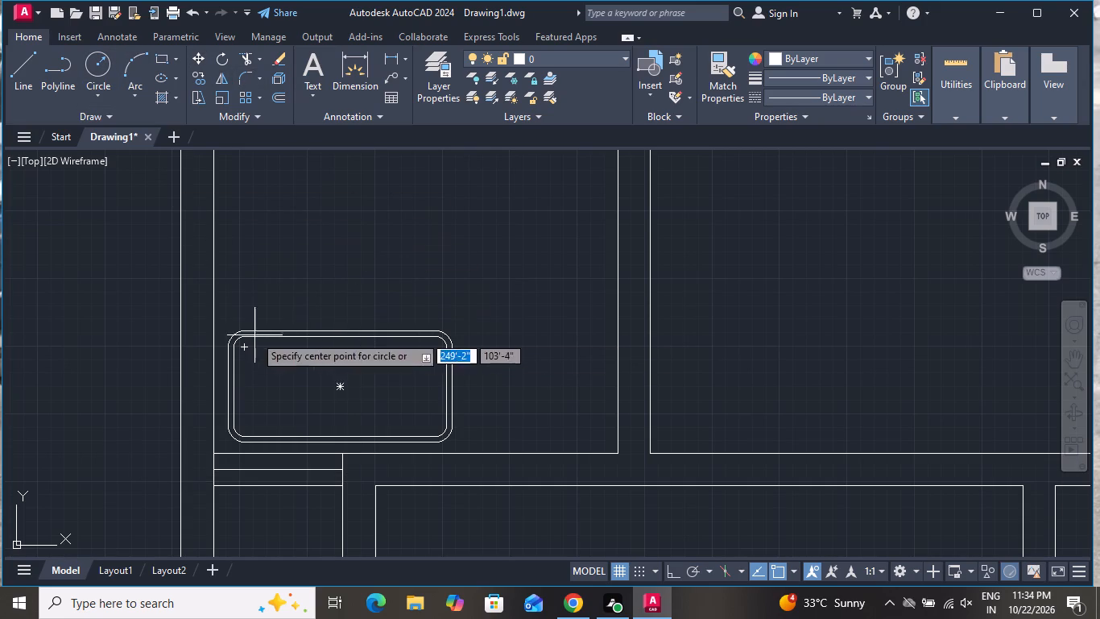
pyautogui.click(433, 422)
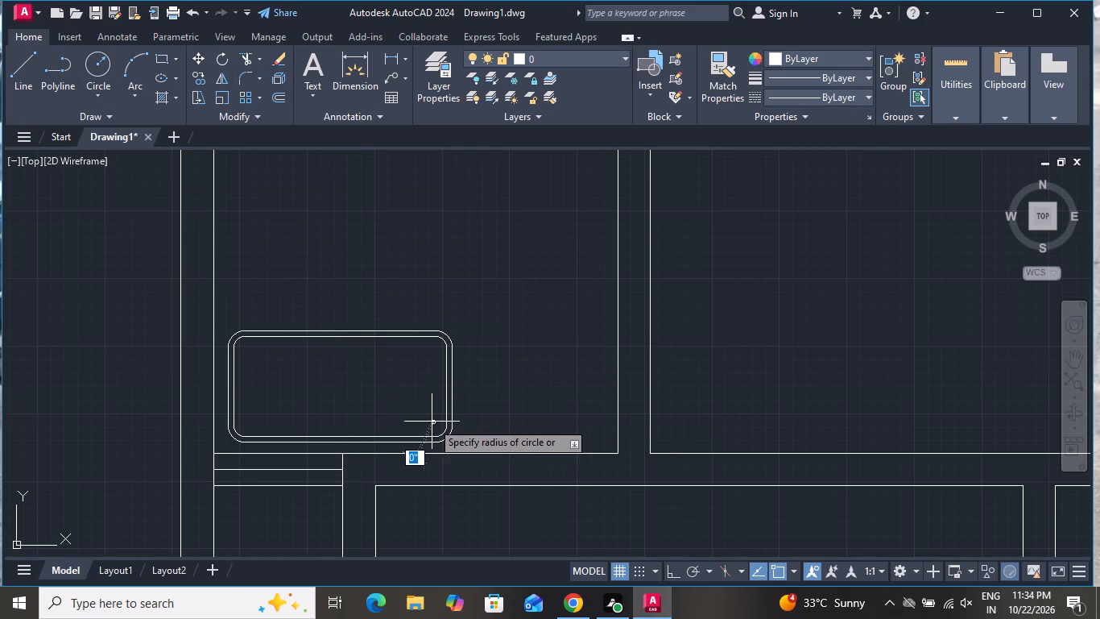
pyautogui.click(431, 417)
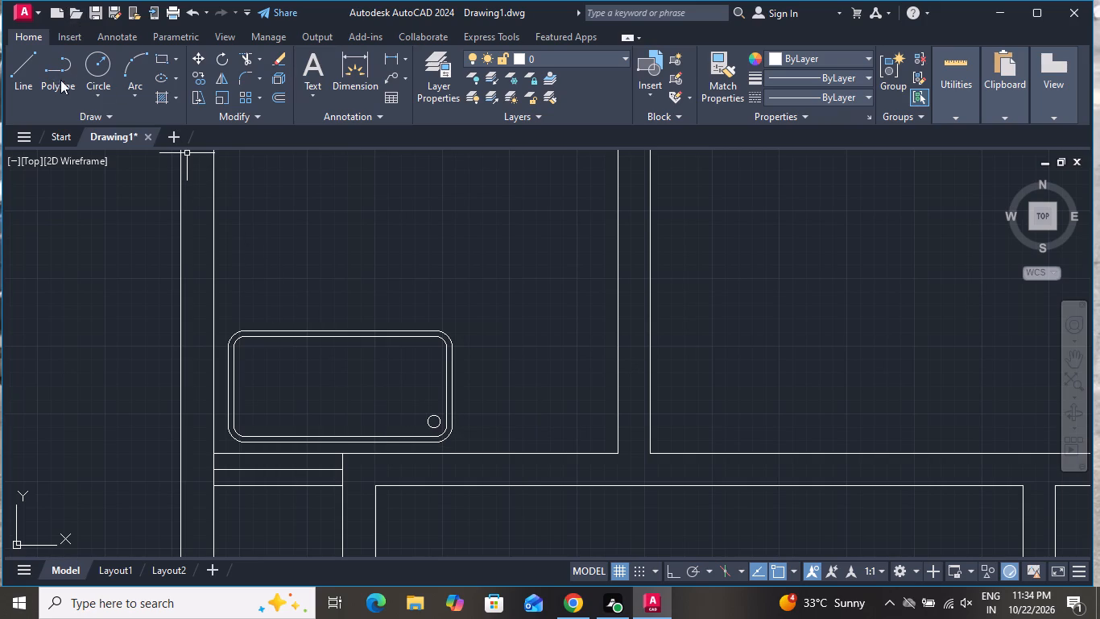
# Draw a rectangle about 5" by 1" starting on the outer rounded rectangle's left edge, as the tub's spout.
pyautogui.click(162, 56)
pyautogui.scroll(1, 273, 409)
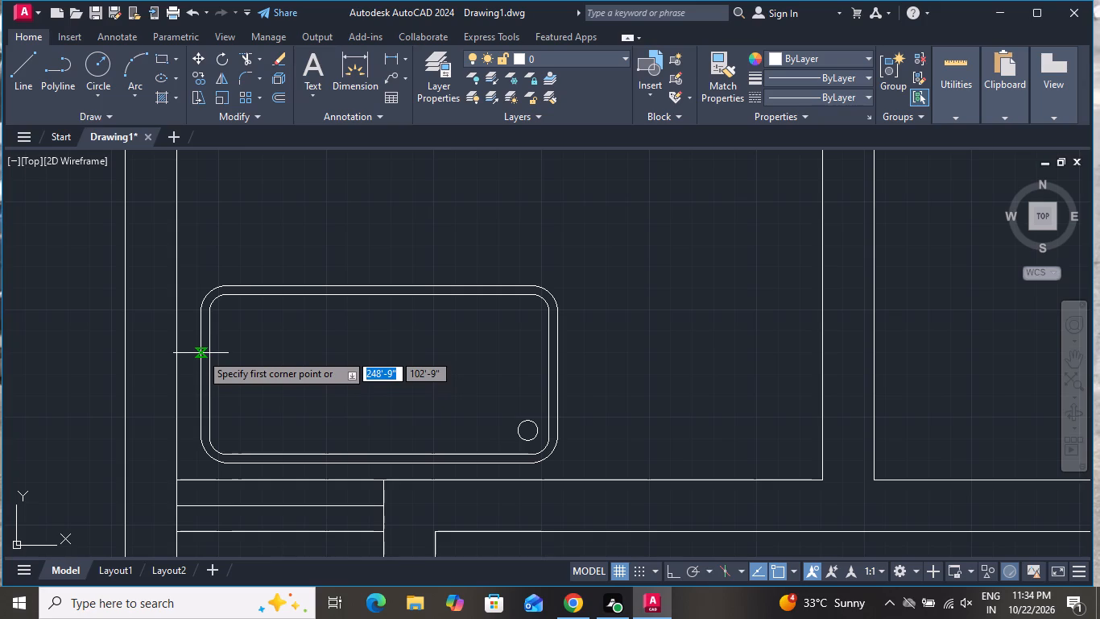
pyautogui.click(201, 352)
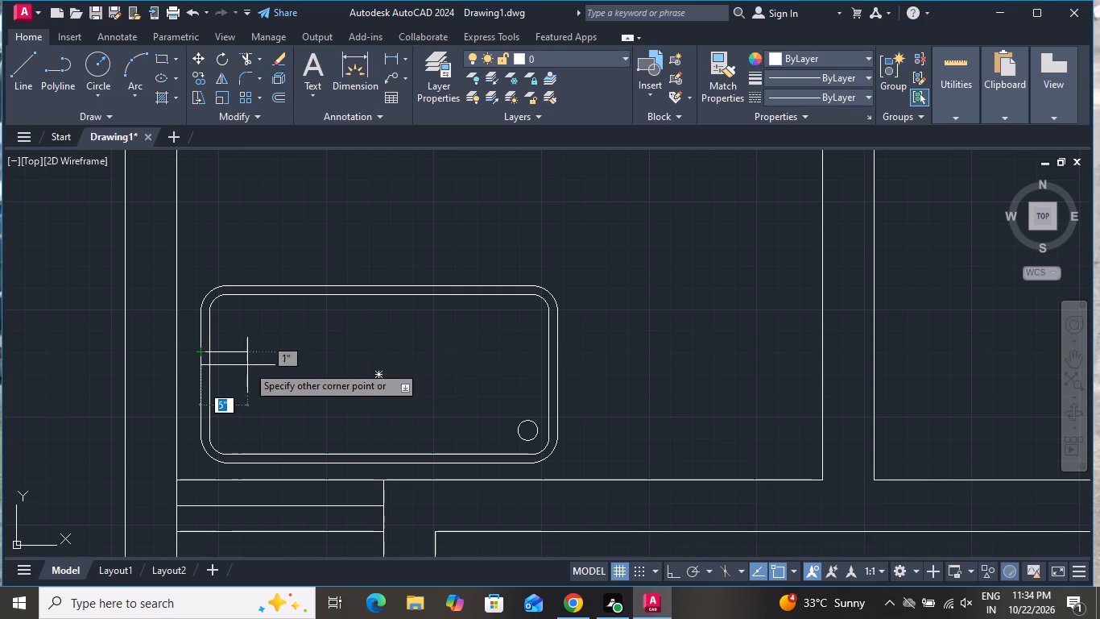
pyautogui.click(247, 366)
# Move the small spout rectangle slightly down along the tub's left edge, to about the edge's middle.
pyautogui.click(248, 340)
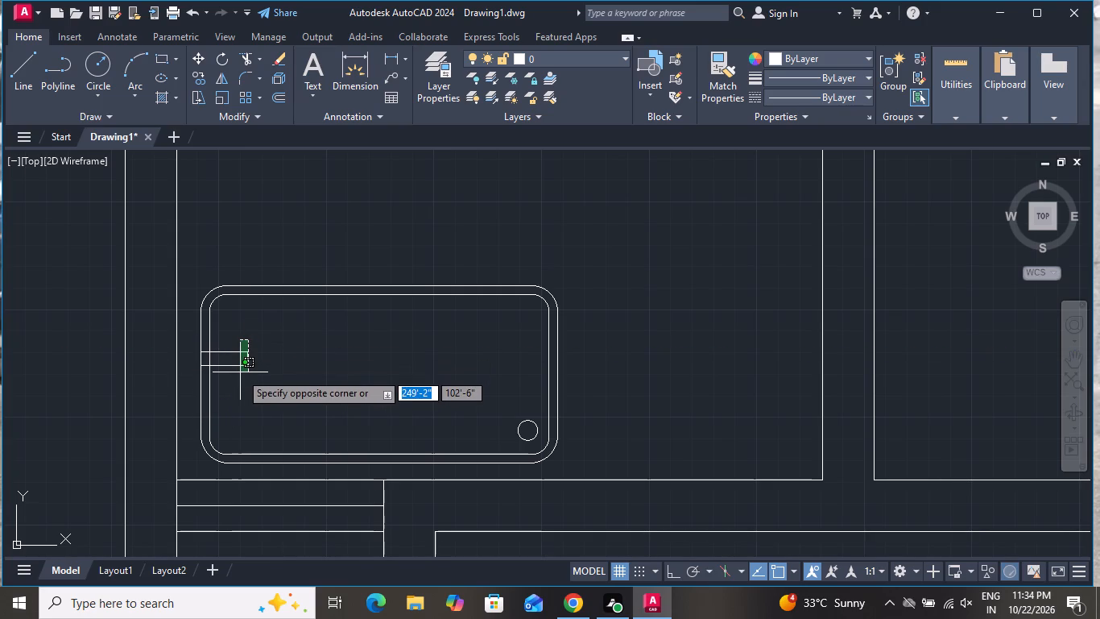
pyautogui.click(240, 374)
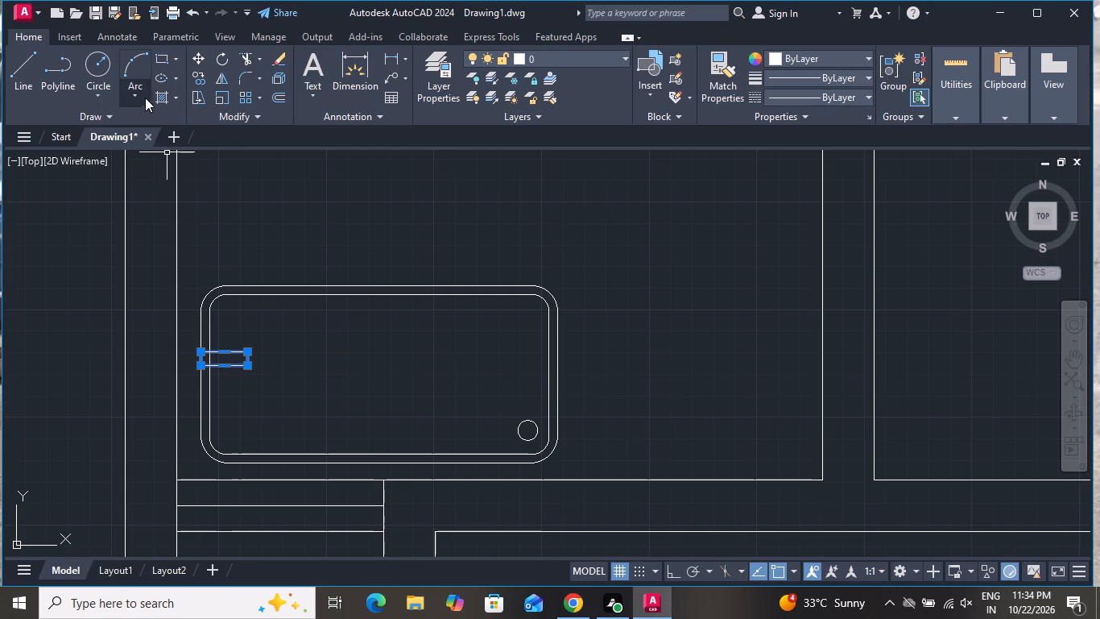
pyautogui.click(195, 57)
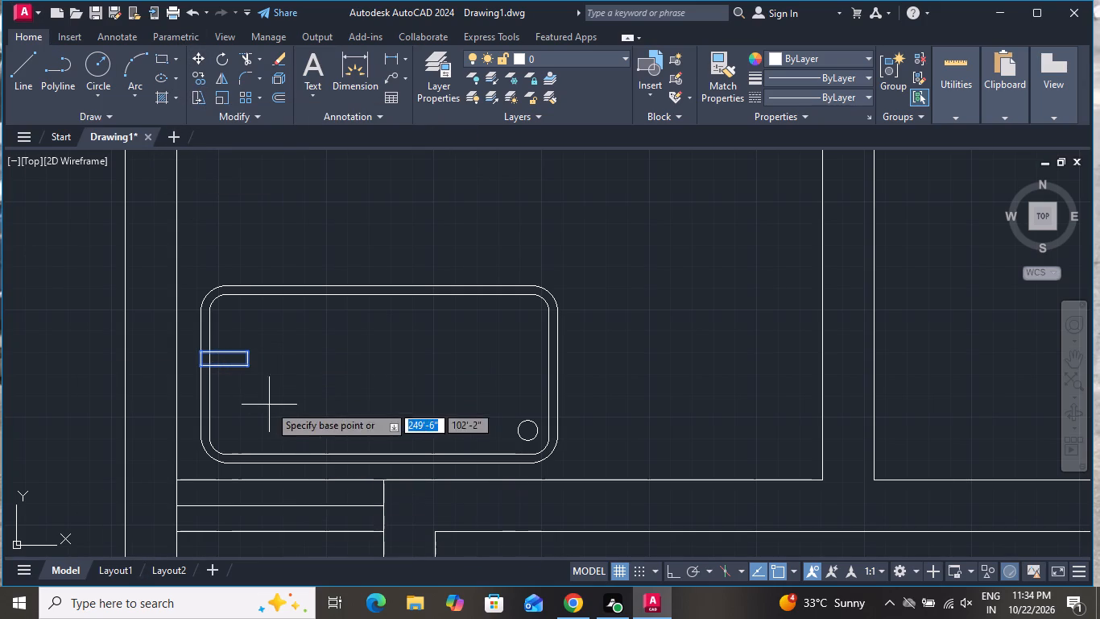
pyautogui.scroll(2, 210, 387)
pyautogui.click(180, 297)
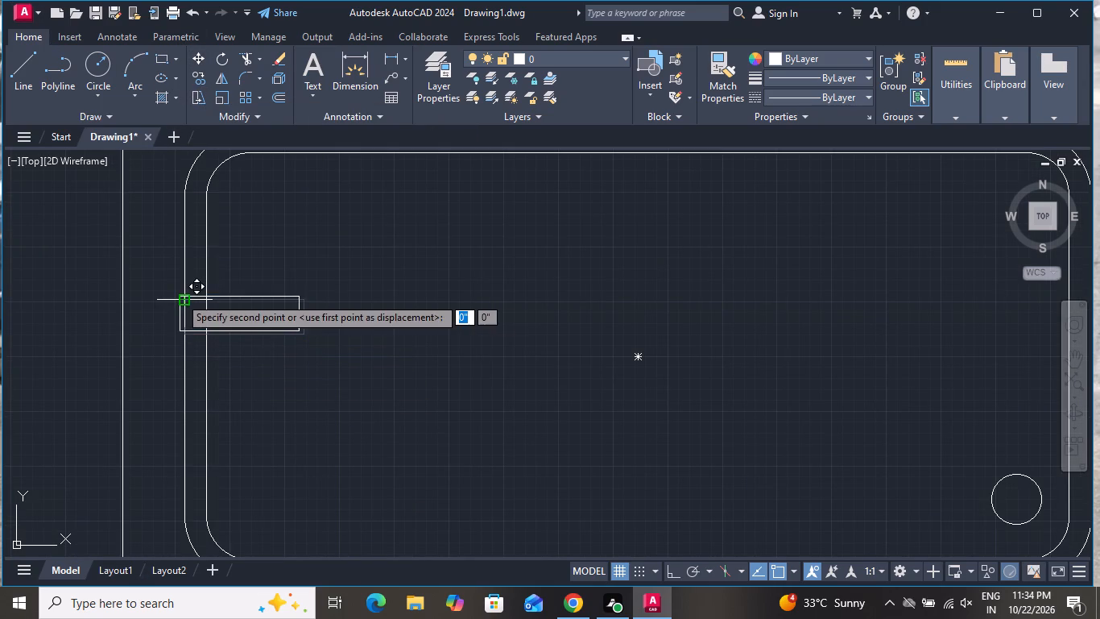
pyautogui.click(182, 335)
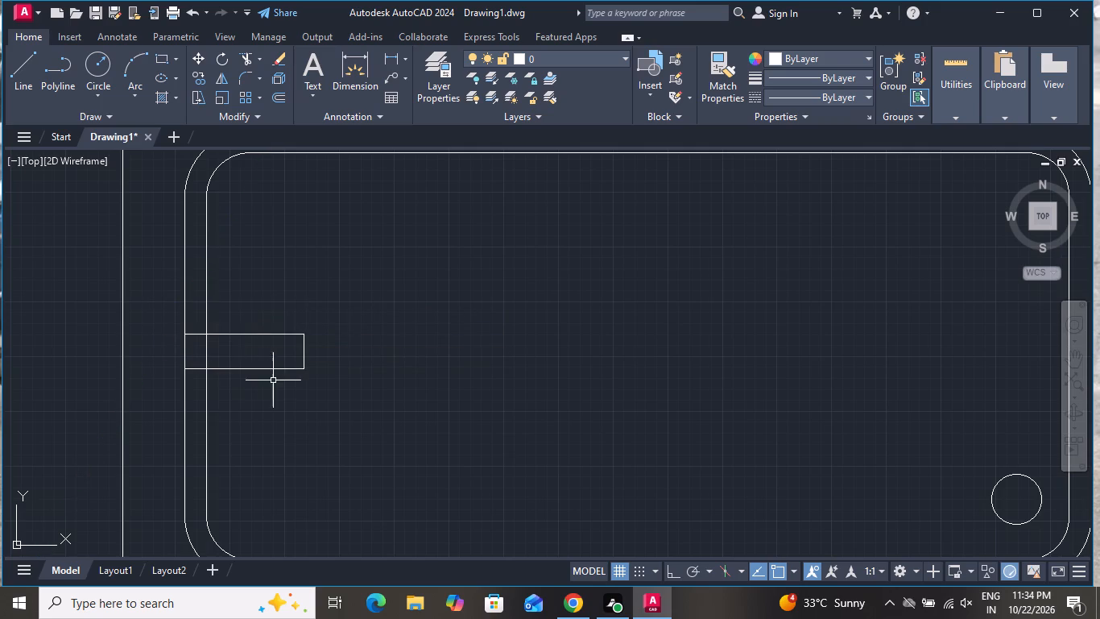
# Draw a tap circle of about 1" radius just above the spout rectangle, near the tub's left edge.
pyautogui.scroll(-1, 274, 381)
pyautogui.click(105, 61)
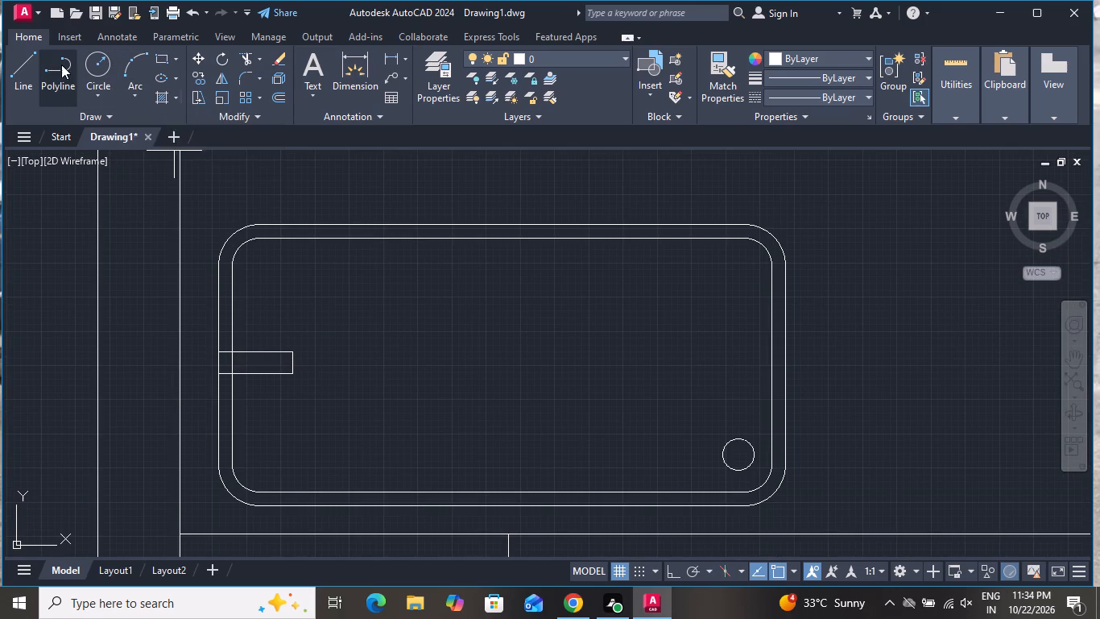
pyautogui.click(101, 67)
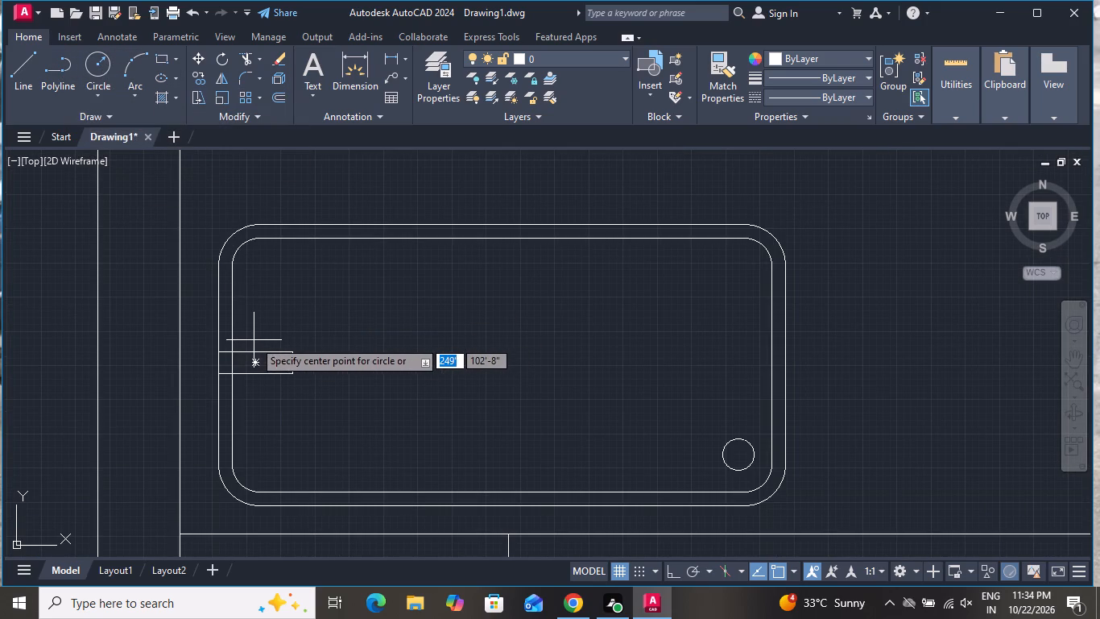
pyautogui.click(249, 335)
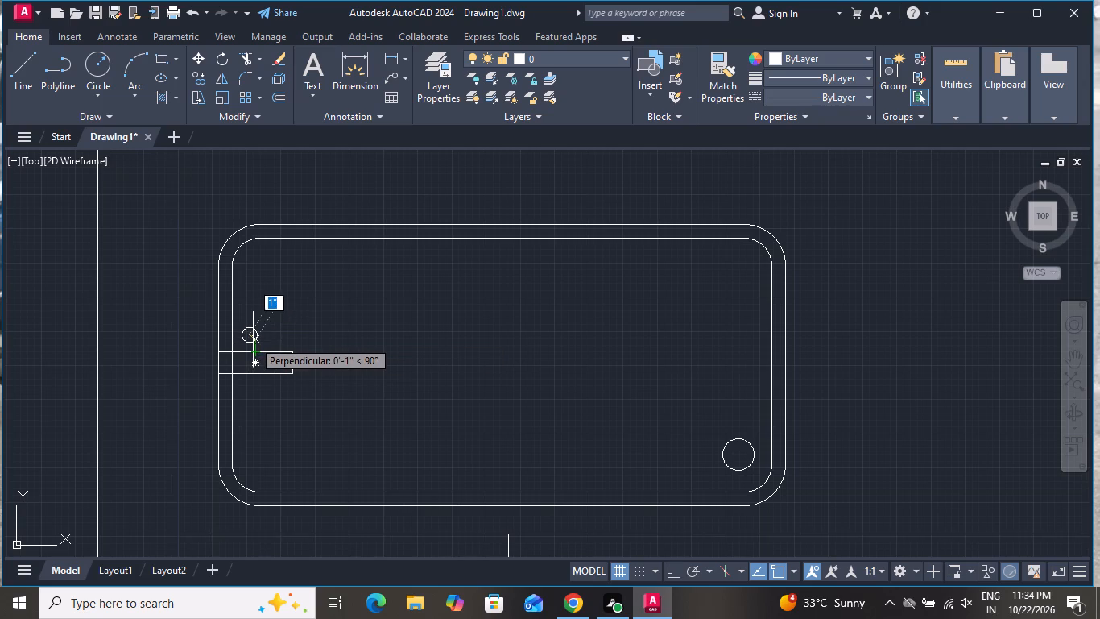
pyautogui.doubleClick(253, 339)
# Copy the tap circle about 4" straight down, to the other side of the spout rectangle.
pyautogui.click(254, 342)
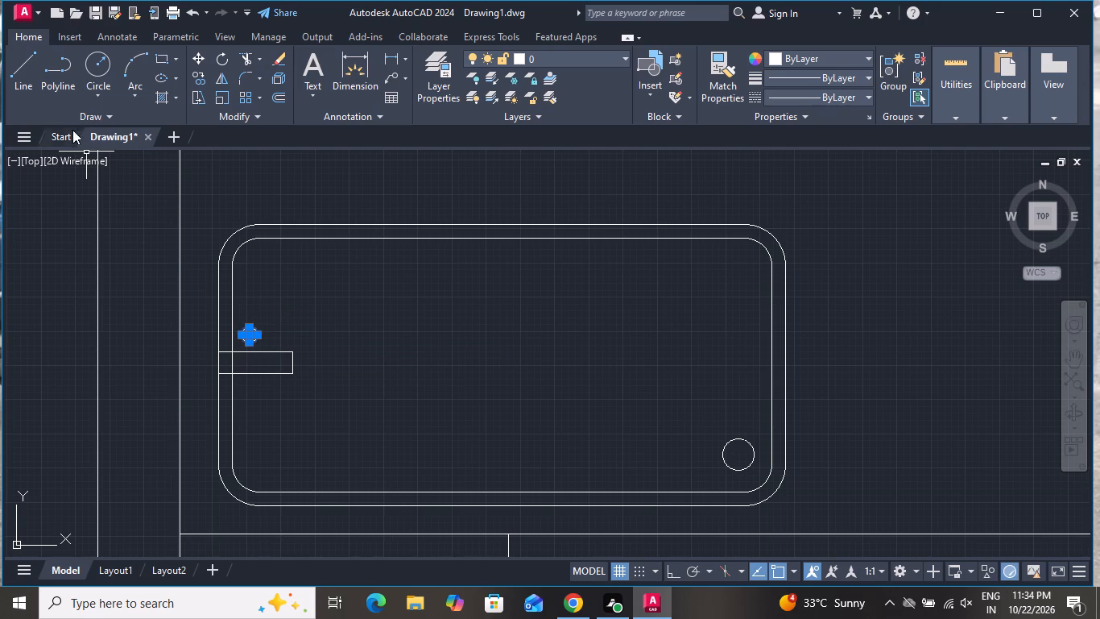
pyautogui.click(194, 73)
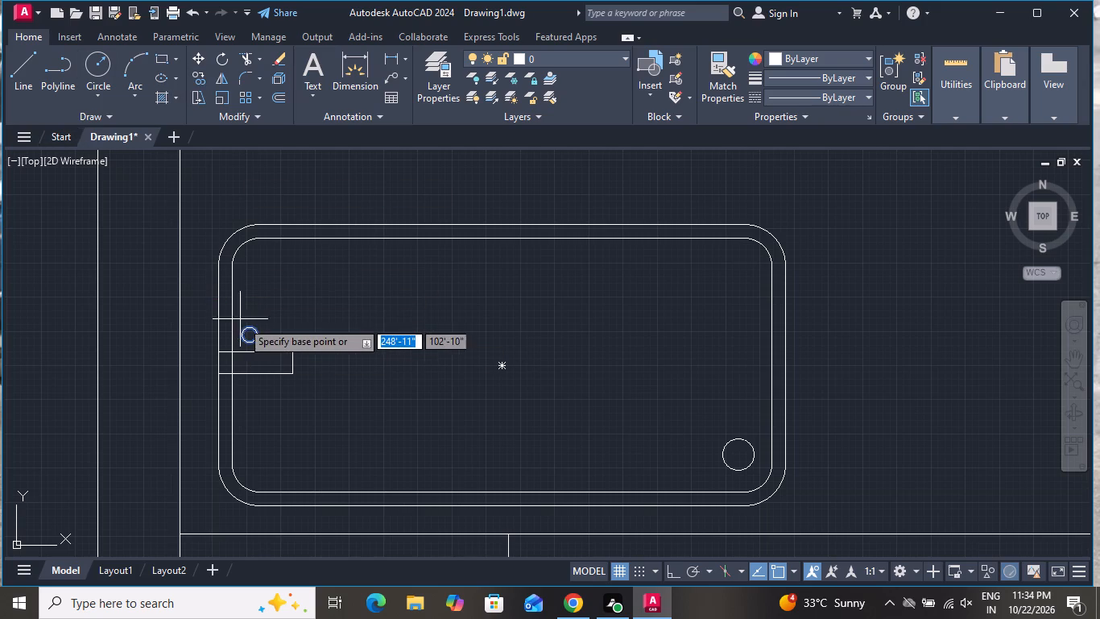
pyautogui.click(250, 331)
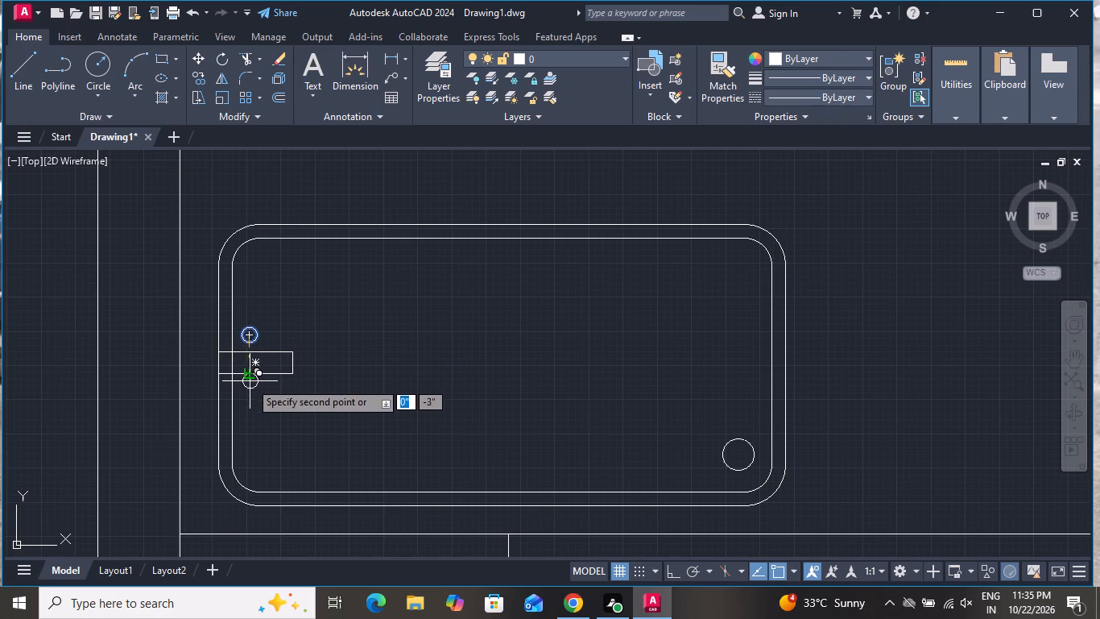
pyautogui.click(250, 393)
pyautogui.rightClick(252, 393)
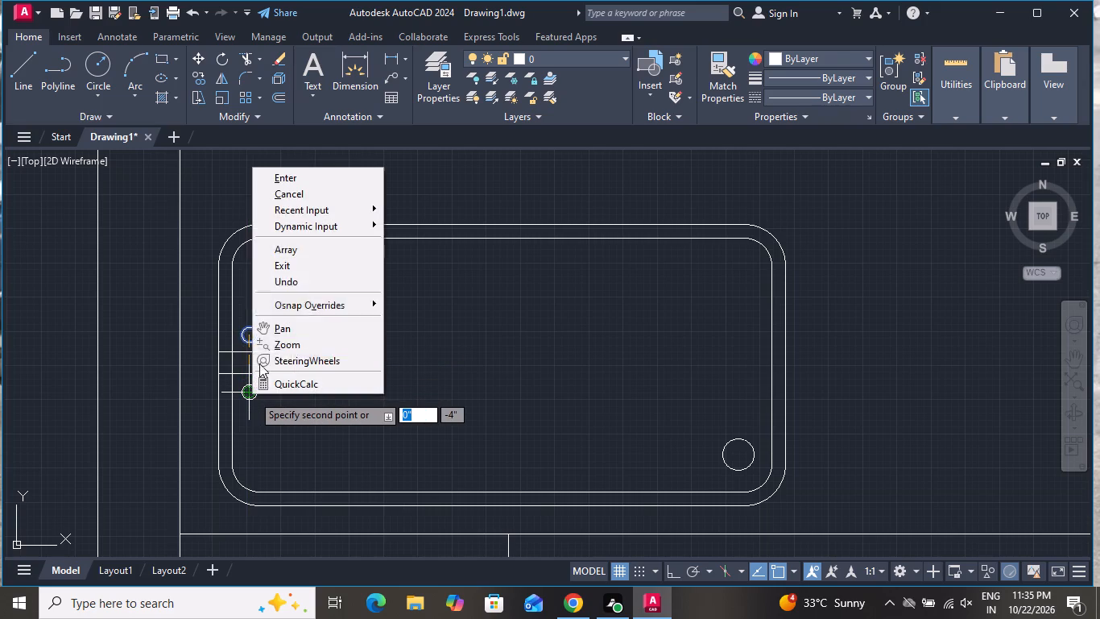
pyautogui.click(304, 192)
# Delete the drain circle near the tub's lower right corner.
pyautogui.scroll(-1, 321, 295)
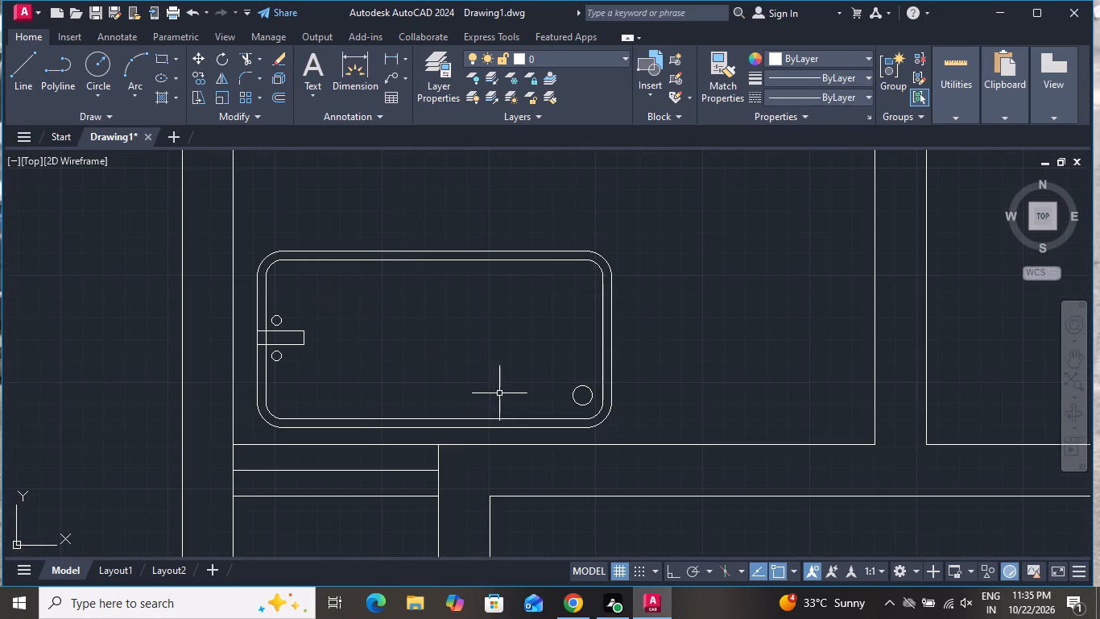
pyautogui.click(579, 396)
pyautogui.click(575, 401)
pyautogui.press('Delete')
# Draw a small drain circle just inside the bathtub's lower right corner.
pyautogui.click(98, 67)
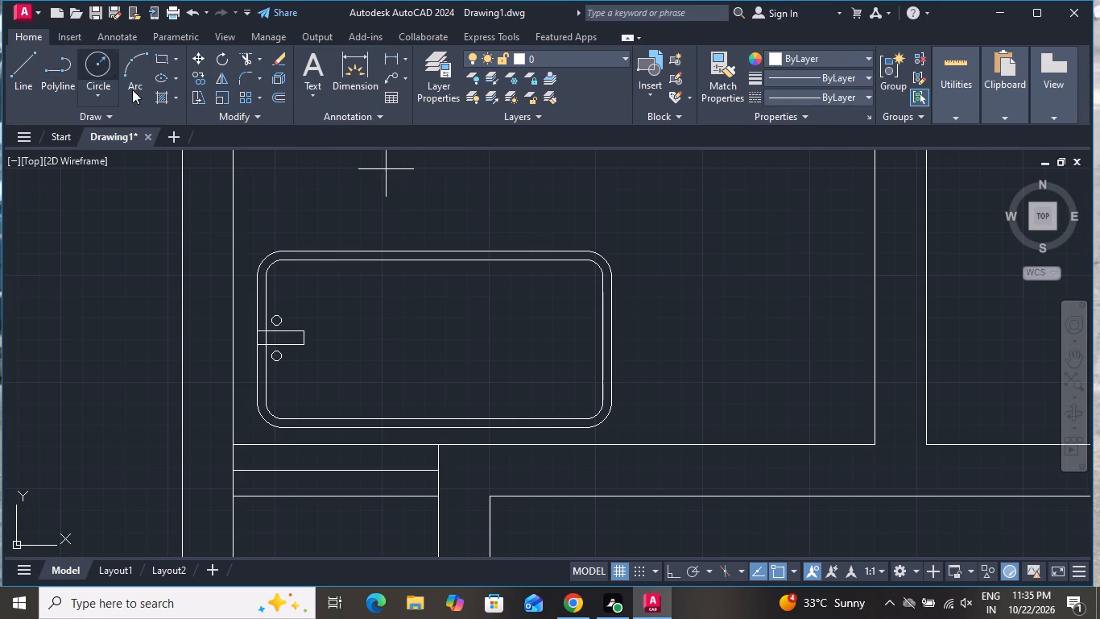
pyautogui.scroll(1, 570, 401)
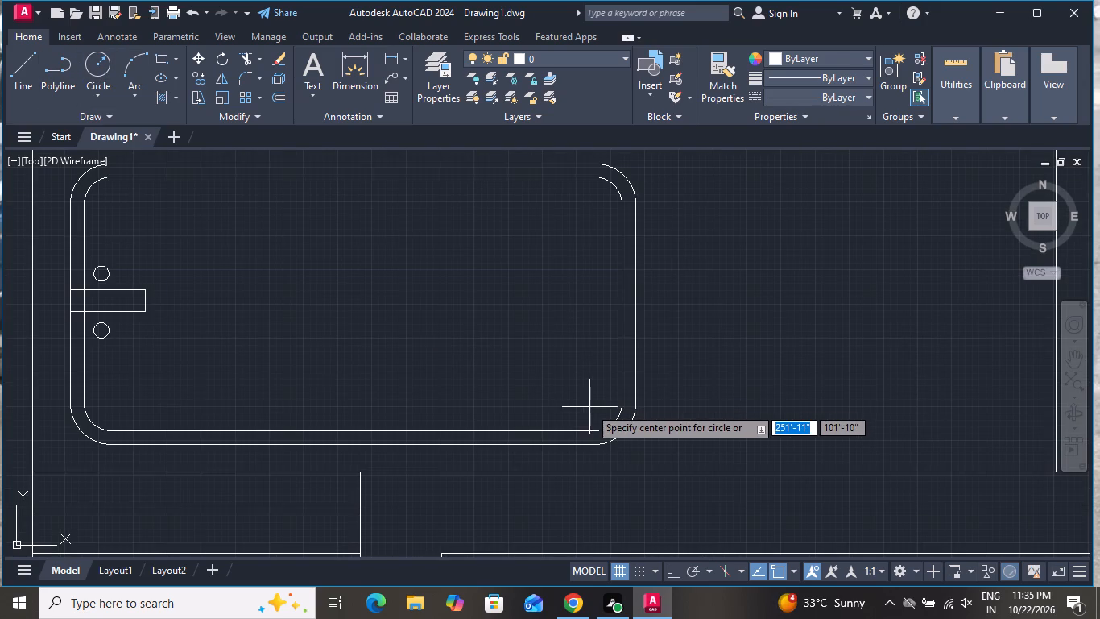
pyautogui.click(598, 408)
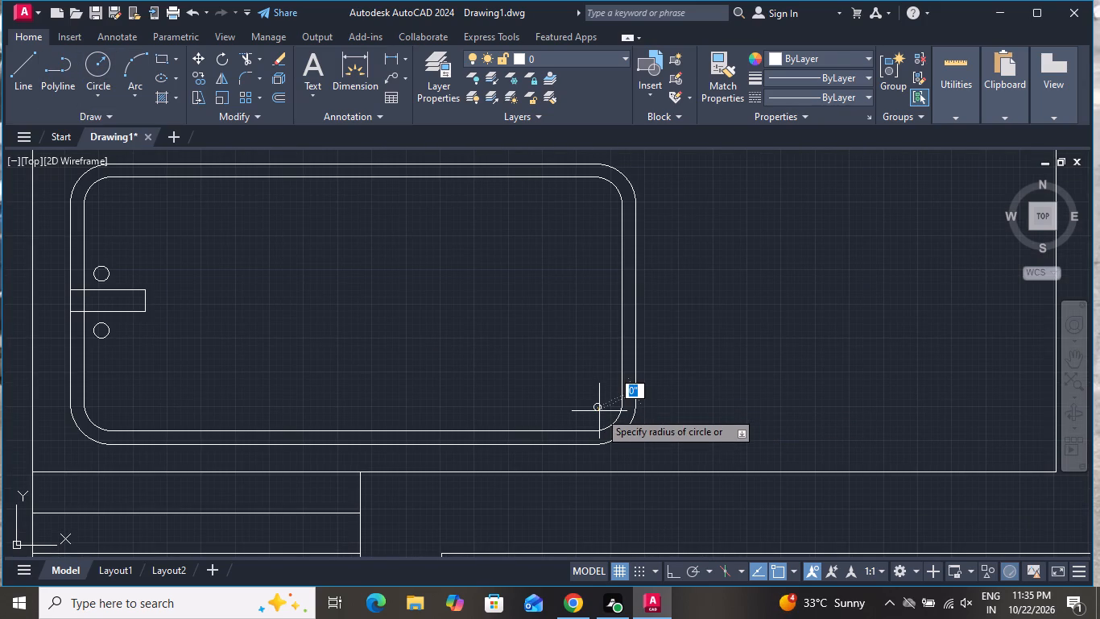
pyautogui.click(600, 413)
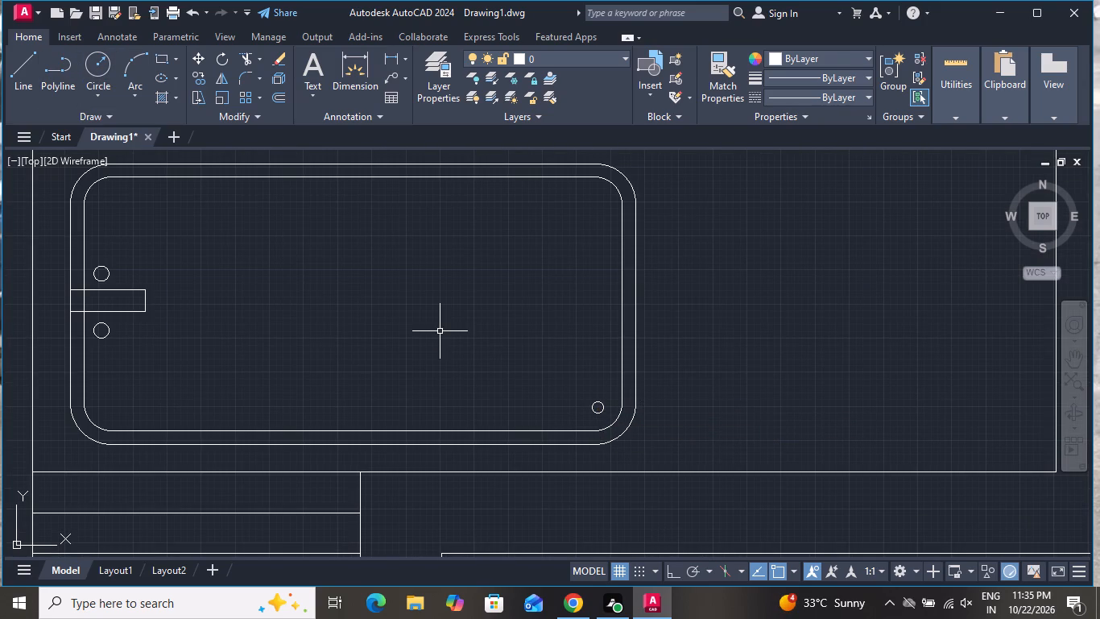
# Move the toilet symbol from above the new plan into the bathroom, just above the bathtub.
pyautogui.scroll(-4, 440, 327)
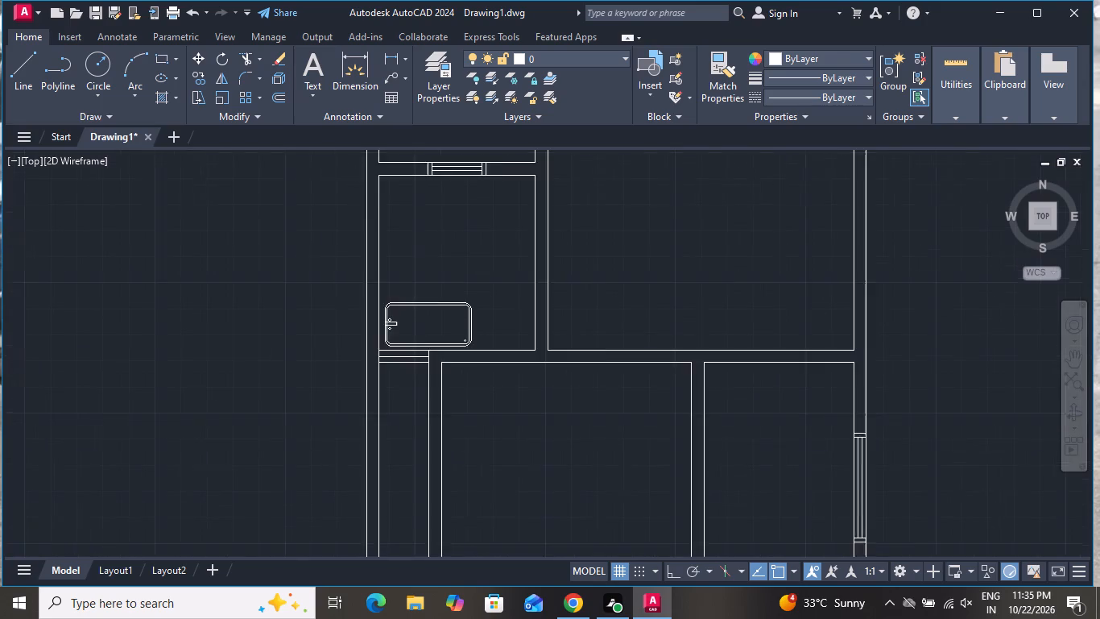
pyautogui.scroll(-1, 440, 327)
pyautogui.scroll(-2, 427, 251)
pyautogui.click(440, 201)
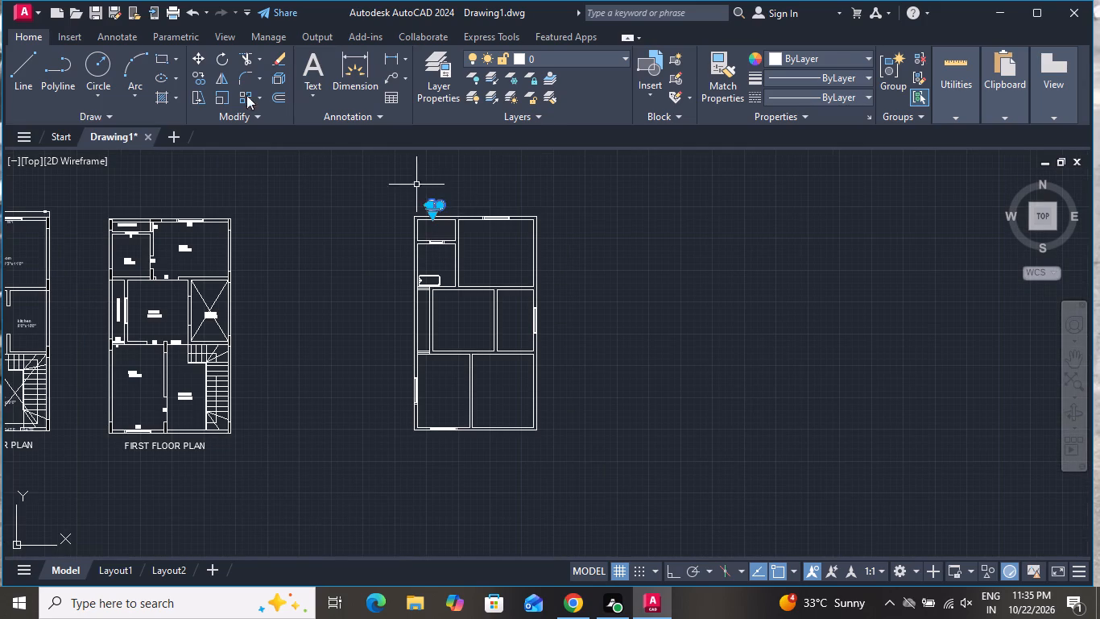
pyautogui.click(193, 68)
pyautogui.click(200, 56)
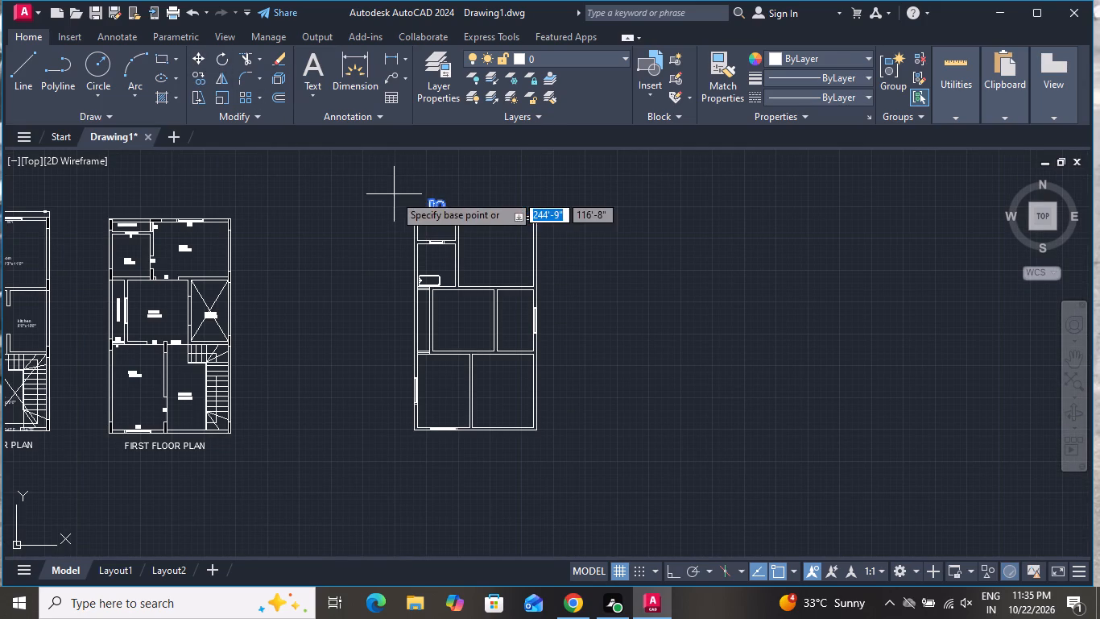
pyautogui.click(424, 208)
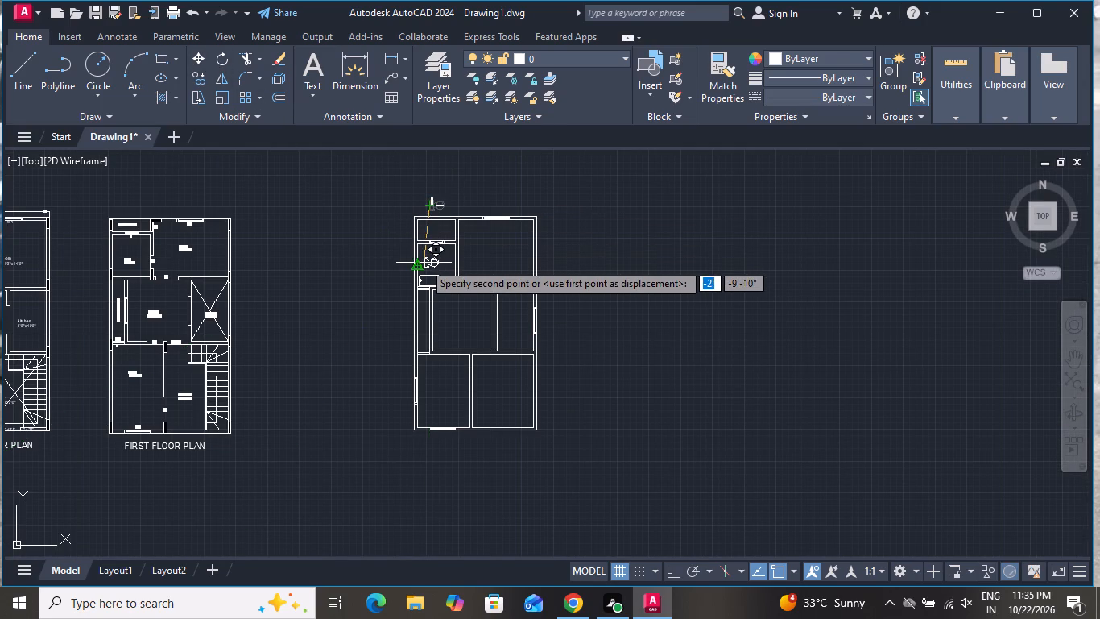
pyautogui.click(428, 264)
pyautogui.scroll(4, 430, 267)
# Rotate the toilet to 270° with orthogonal restriction on, so its bowl points down toward the bathtub.
pyautogui.click(431, 268)
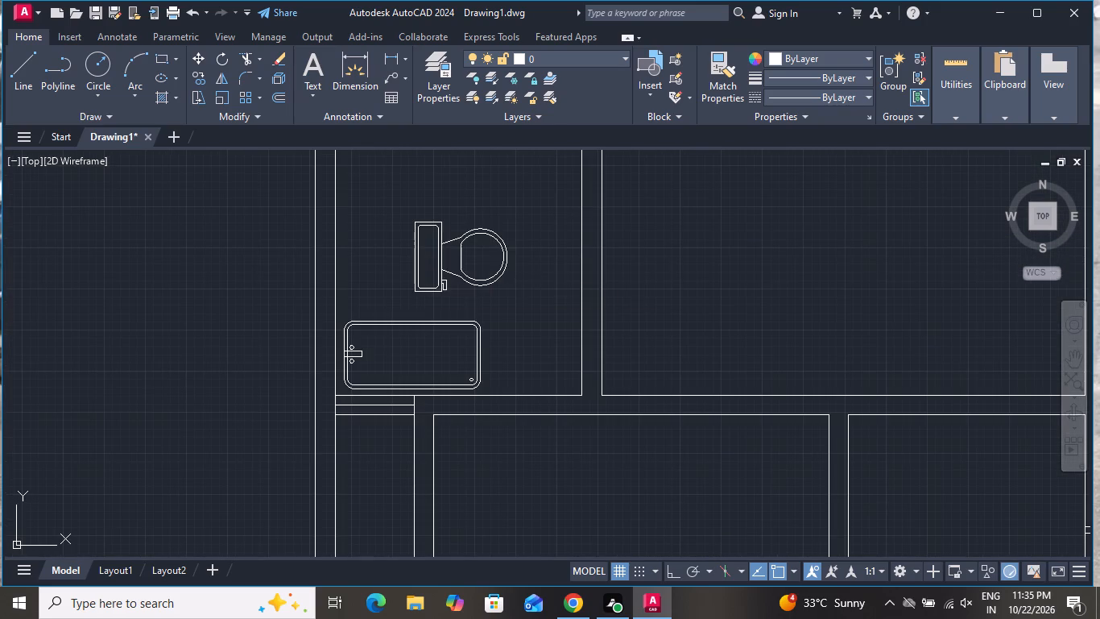
pyautogui.click(407, 281)
pyautogui.click(222, 57)
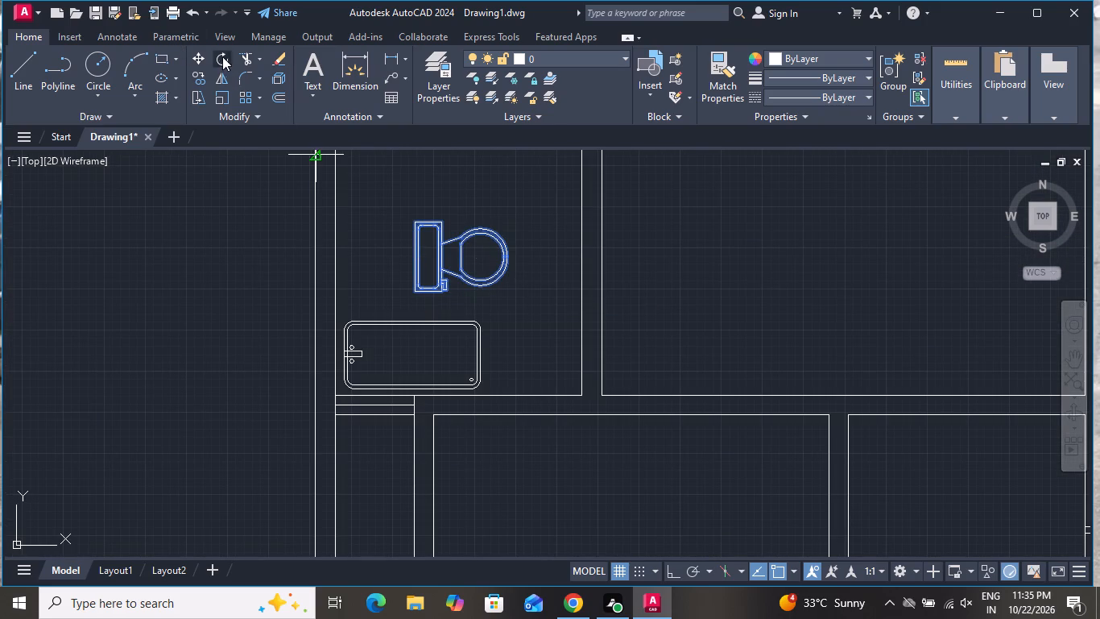
pyautogui.click(683, 575)
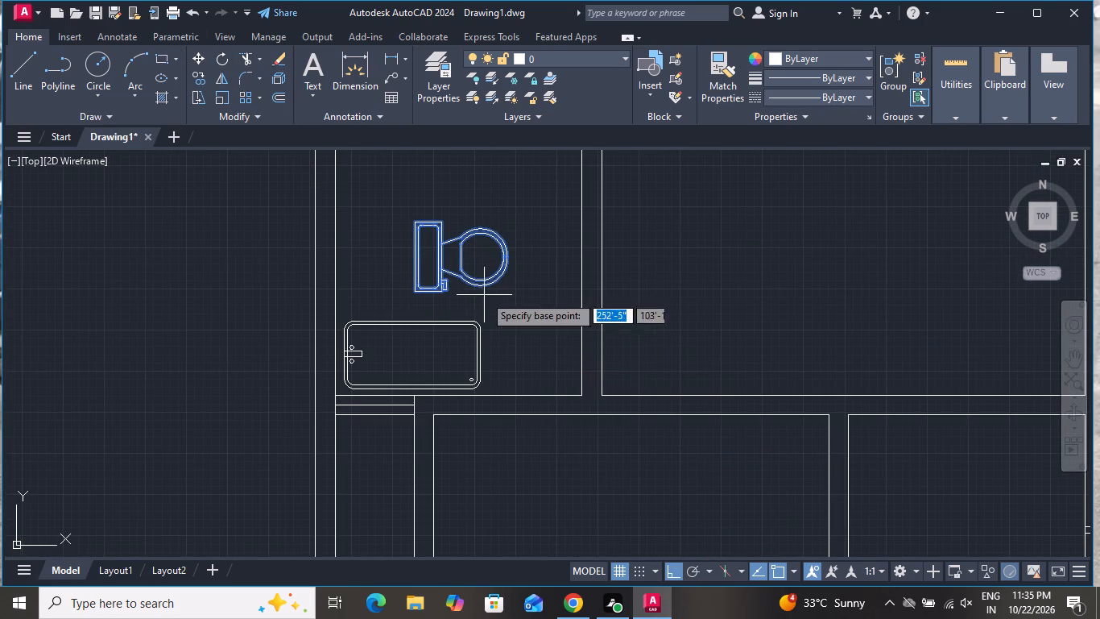
pyautogui.click(409, 214)
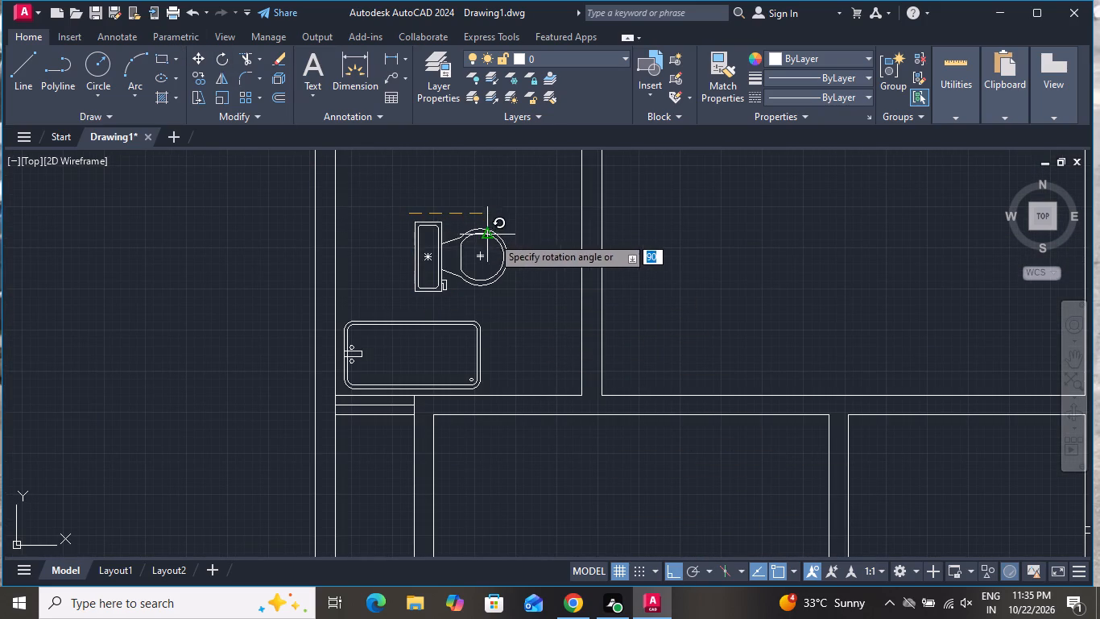
pyautogui.click(362, 479)
# Move the toilet so its tank's back edge meets the bathroom's upper wall, centred on the window.
pyautogui.click(385, 210)
pyautogui.click(383, 248)
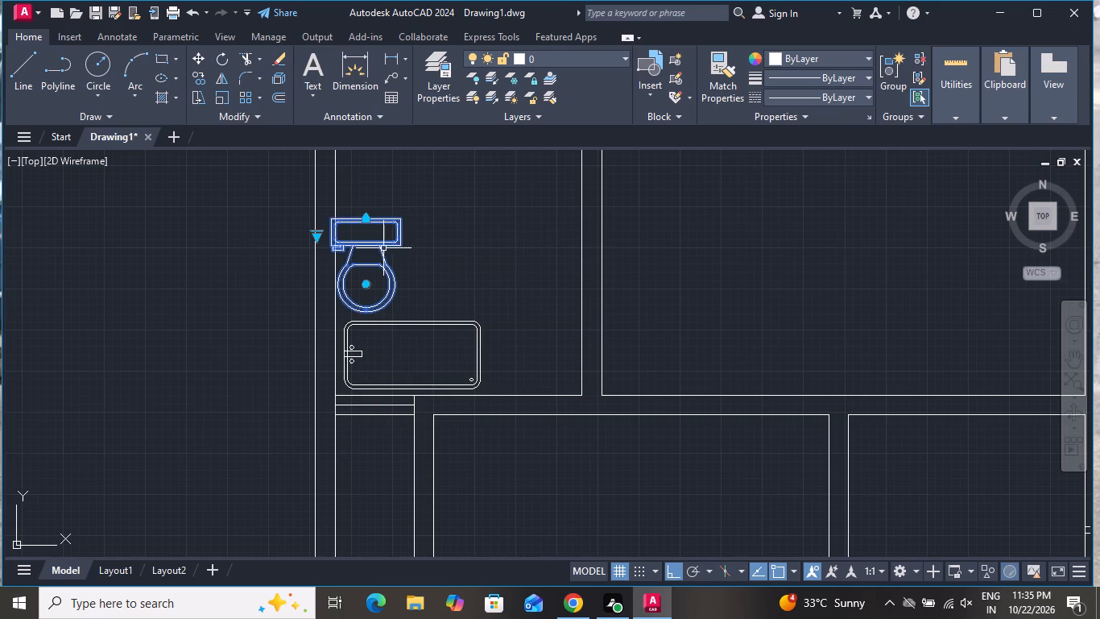
pyautogui.click(680, 572)
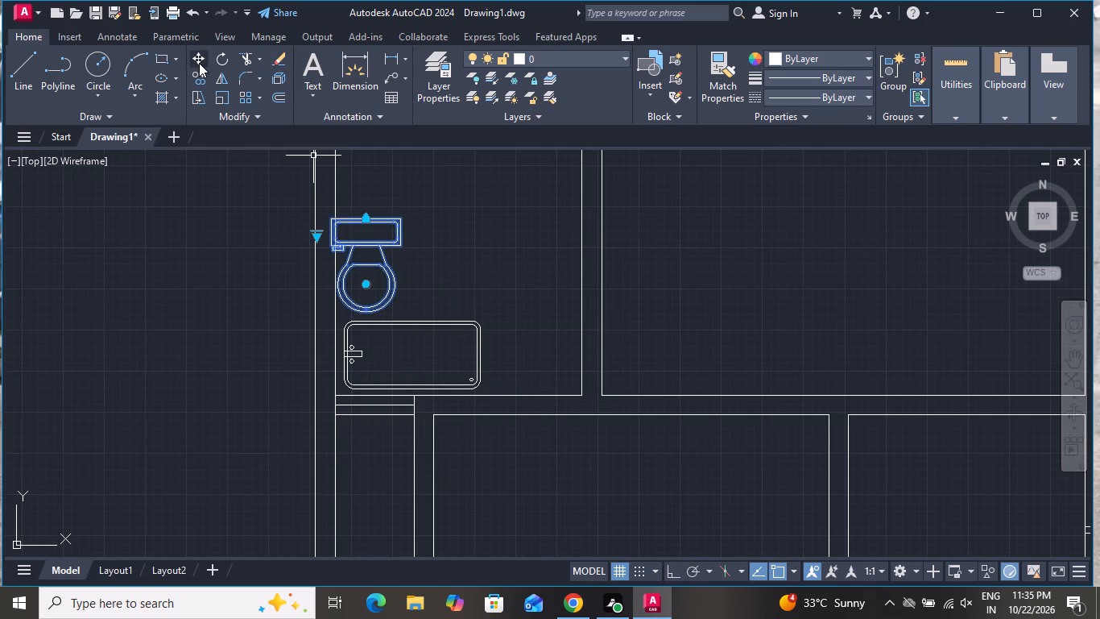
pyautogui.click(196, 60)
pyautogui.click(364, 214)
pyautogui.scroll(-2, 451, 216)
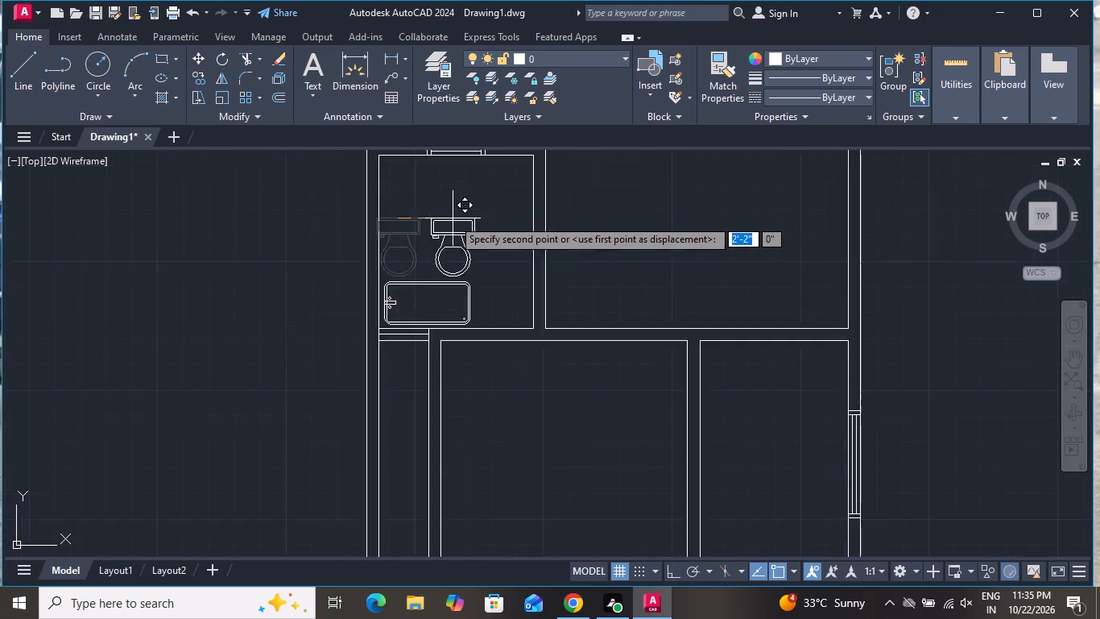
pyautogui.scroll(-1, 453, 218)
pyautogui.scroll(3, 460, 193)
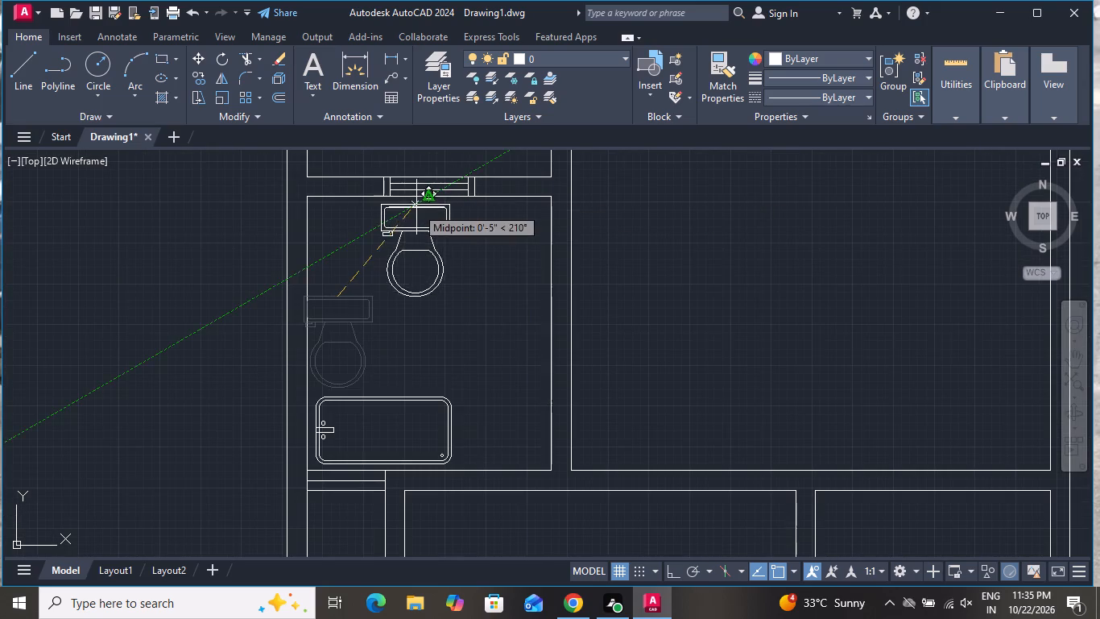
pyautogui.scroll(2, 418, 202)
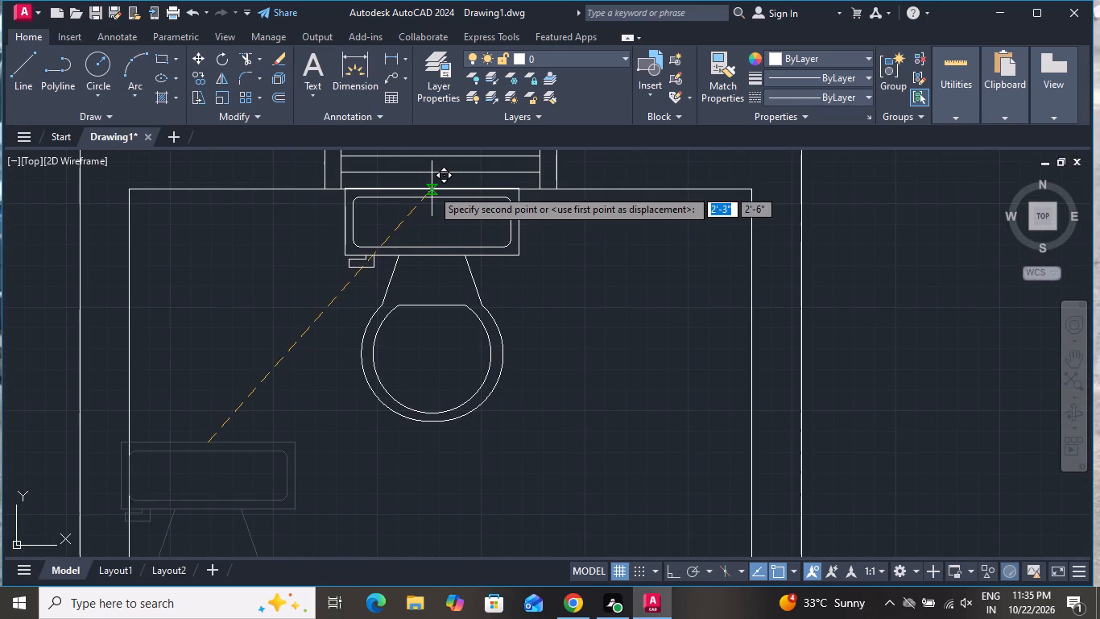
pyautogui.click(435, 189)
# Draw a line across the lower end of the wall between the bathroom and the large room beside it.
pyautogui.scroll(-1, 432, 231)
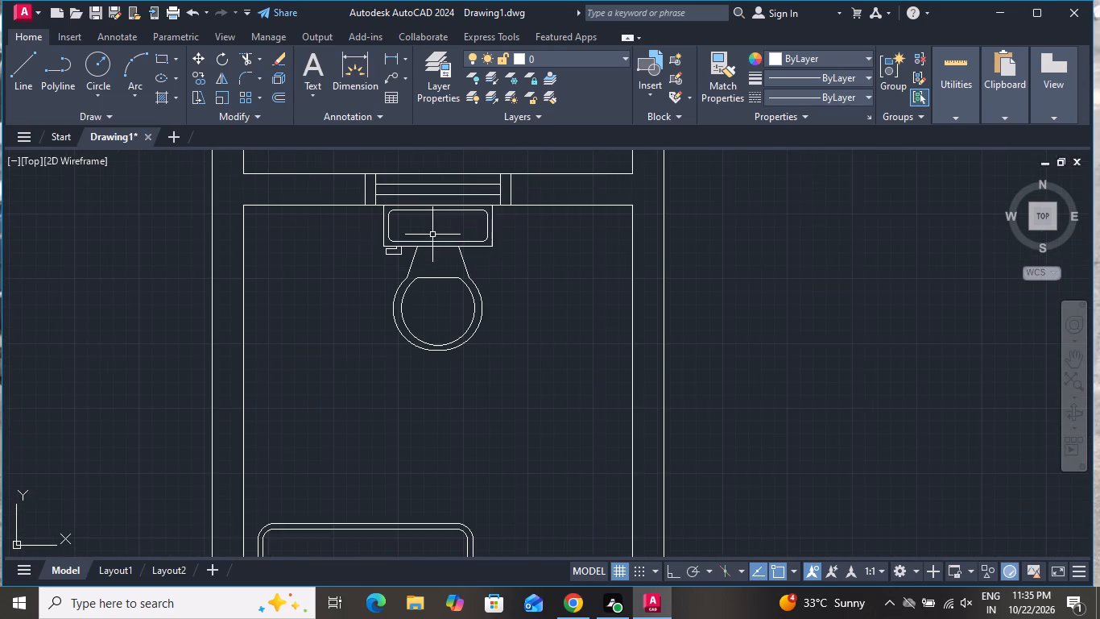
pyautogui.scroll(-1, 433, 239)
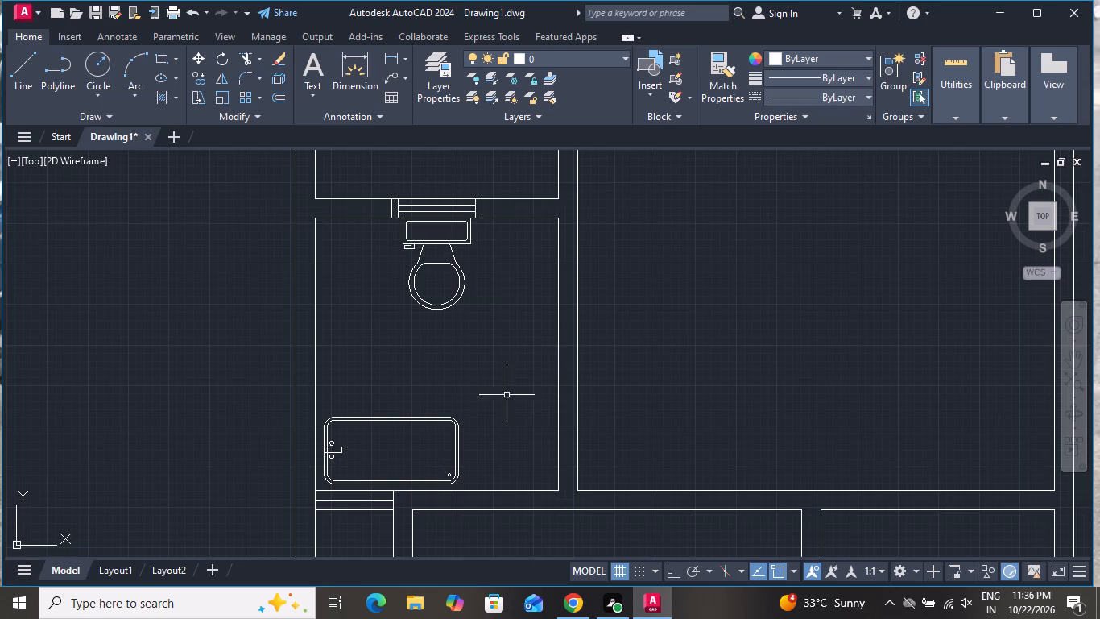
pyautogui.click(31, 64)
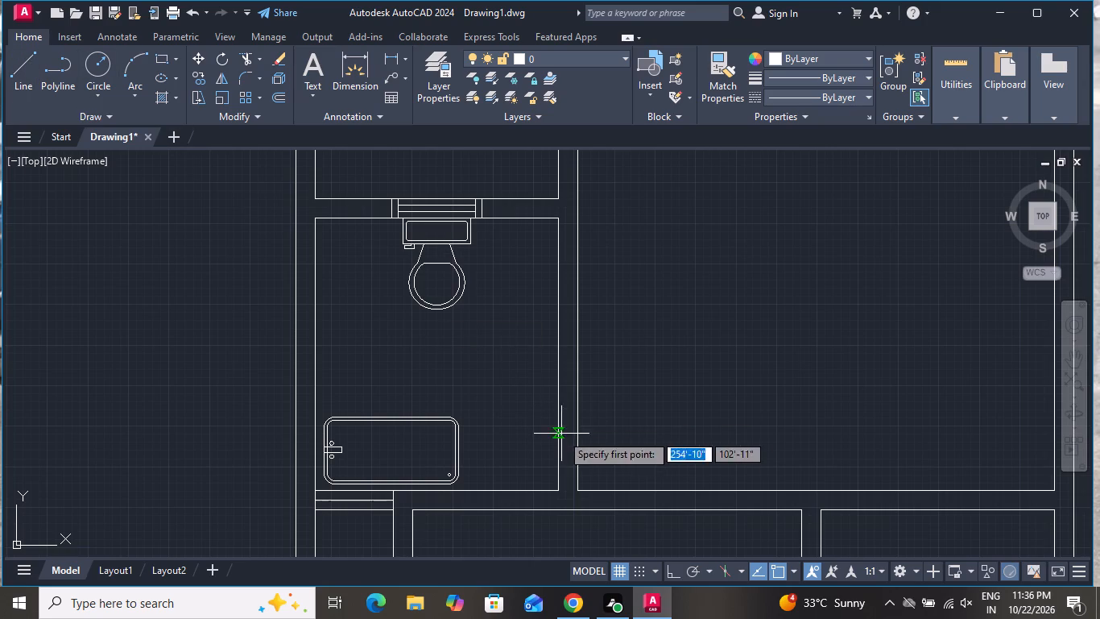
pyautogui.scroll(1, 547, 490)
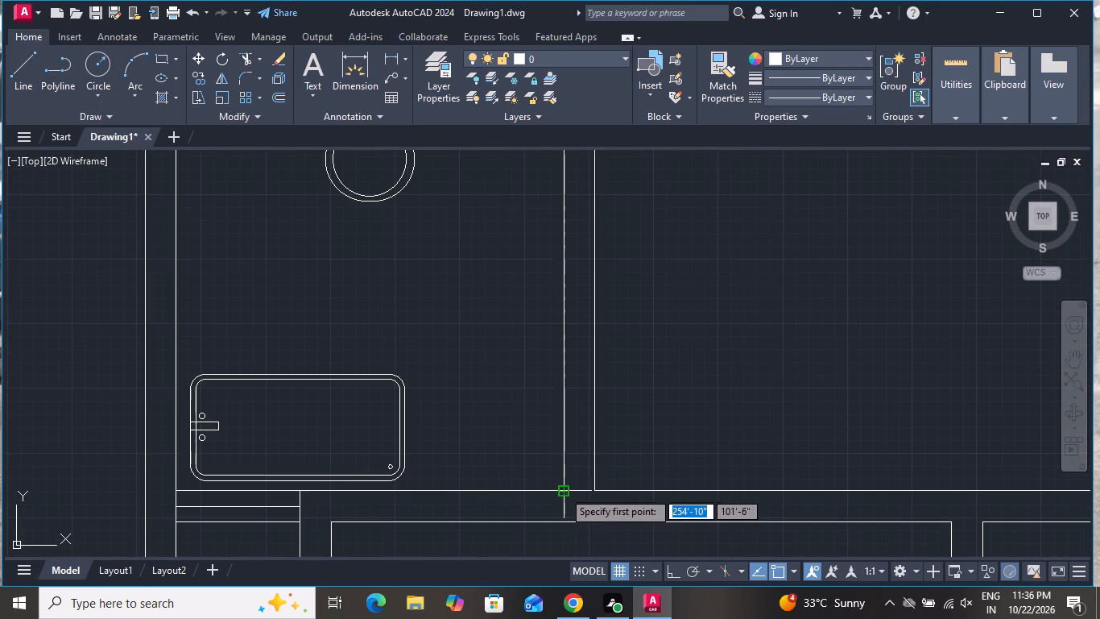
pyautogui.click(563, 486)
pyautogui.click(600, 490)
pyautogui.rightClick(600, 490)
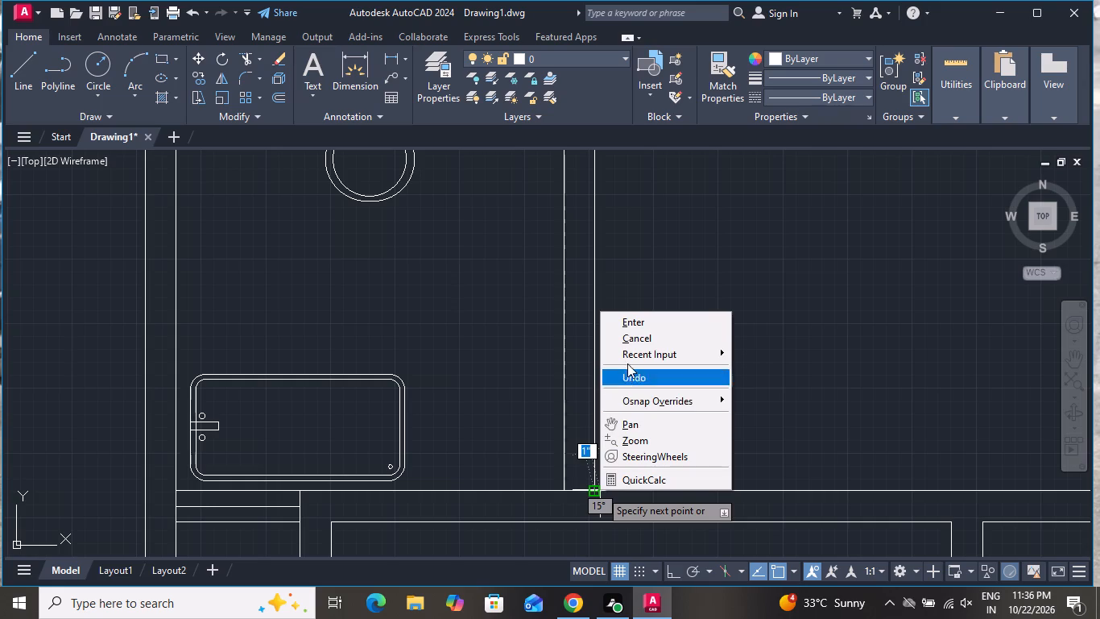
pyautogui.click(635, 340)
# Offset the line across the wall's lower end 3" upward.
pyautogui.write('O 3')
pyautogui.hotkey('shift', '"')
pyautogui.press('Return')
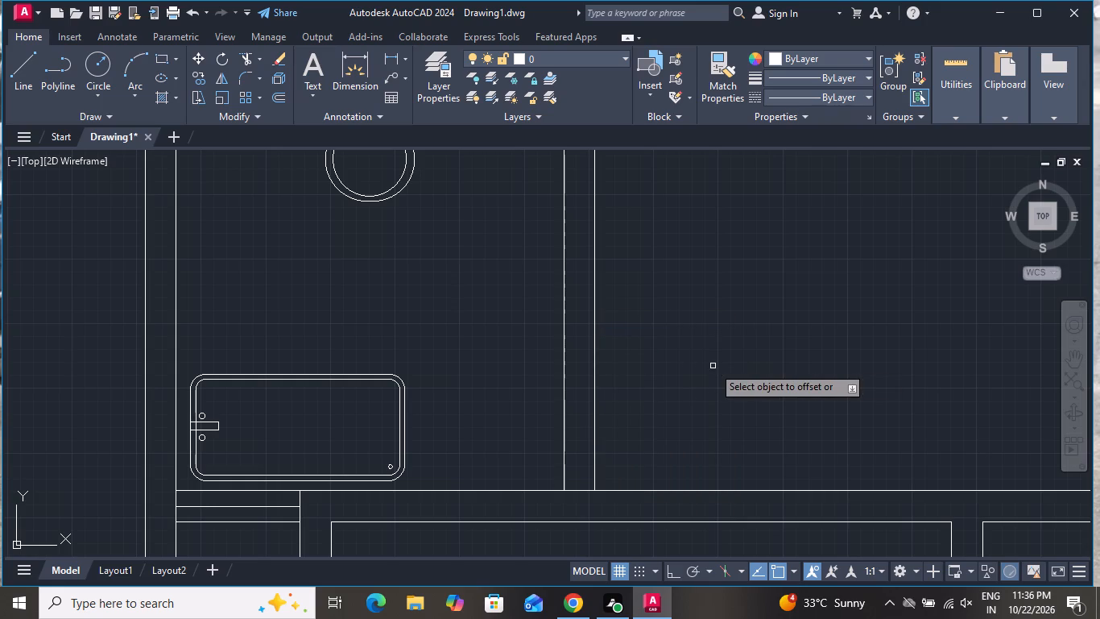
pyautogui.click(583, 491)
pyautogui.click(587, 432)
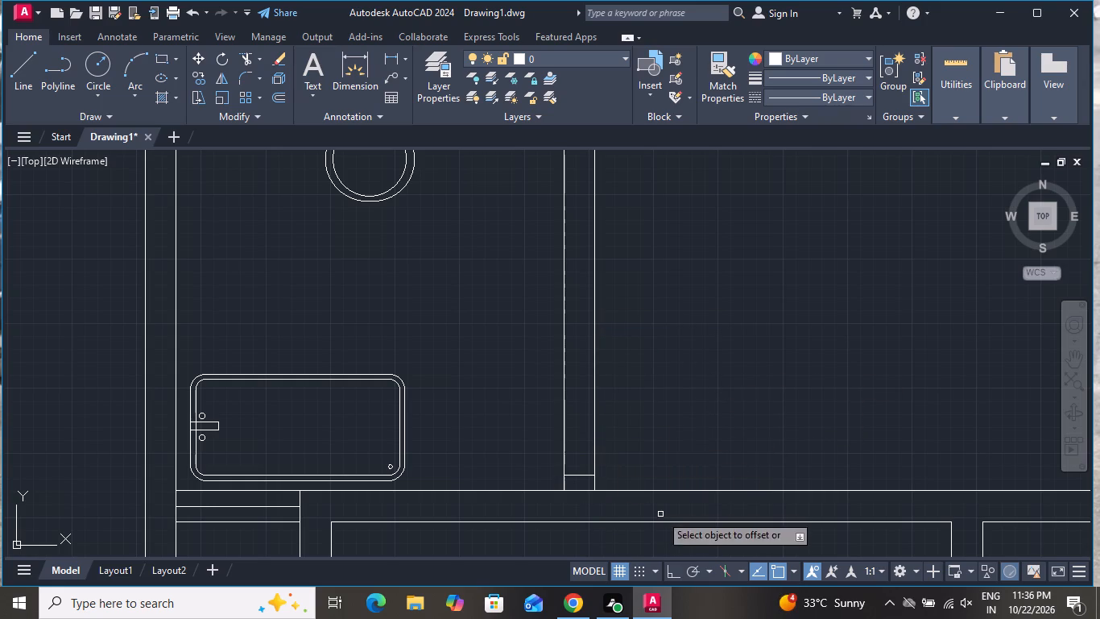
pyautogui.rightClick(661, 401)
pyautogui.click(675, 434)
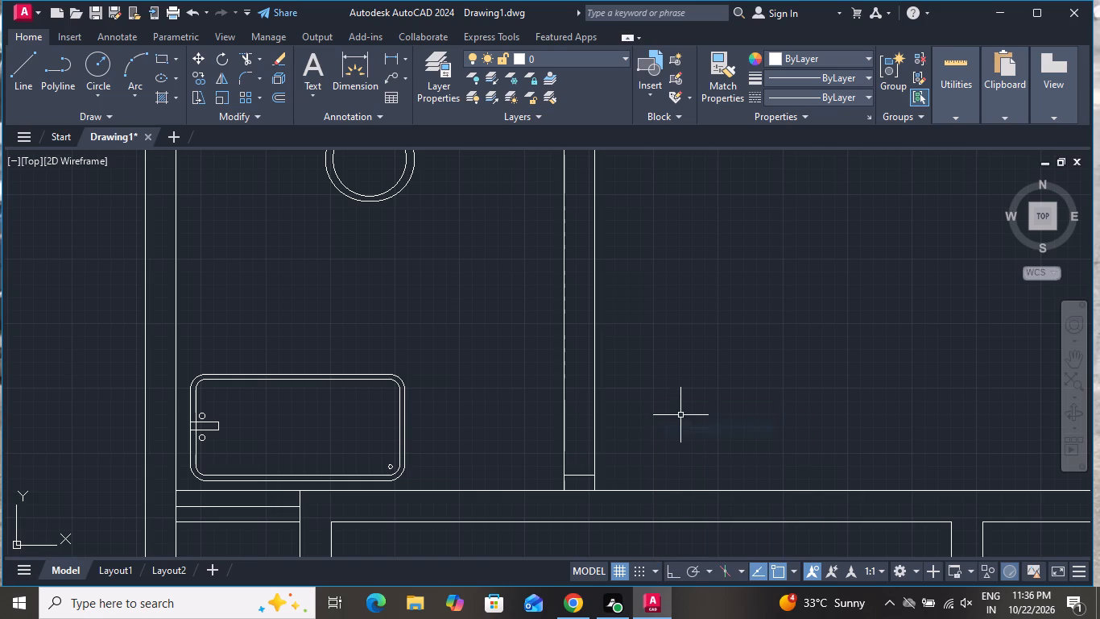
# Offset the upper of the two short lines across the wall 2'6" upward to mark the door opening.
pyautogui.press('o')
pyautogui.press('space')
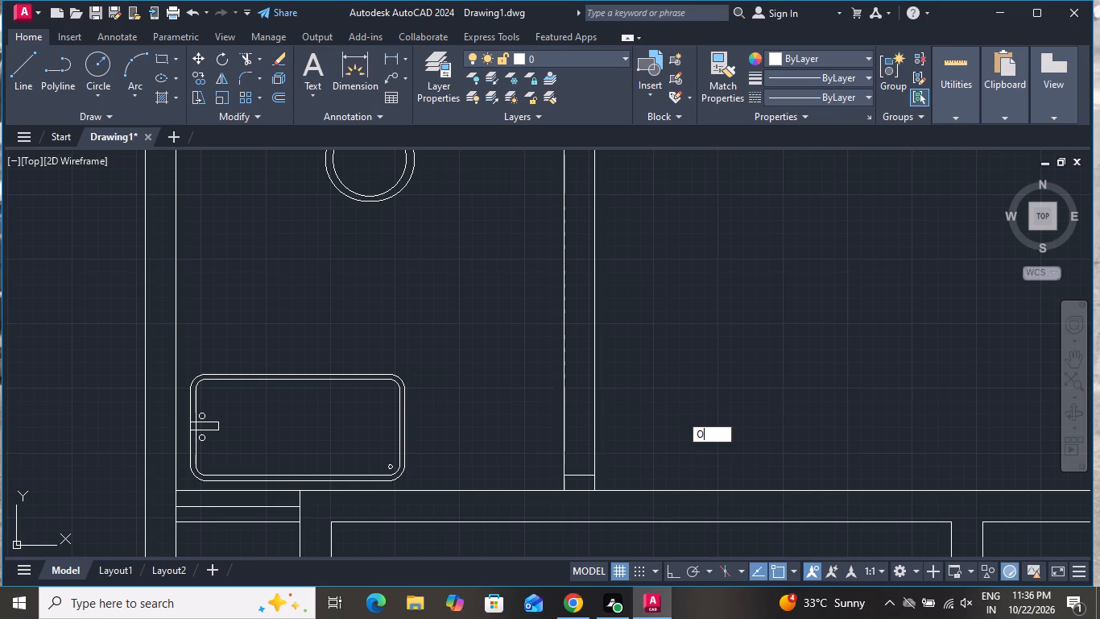
pyautogui.write("2'")
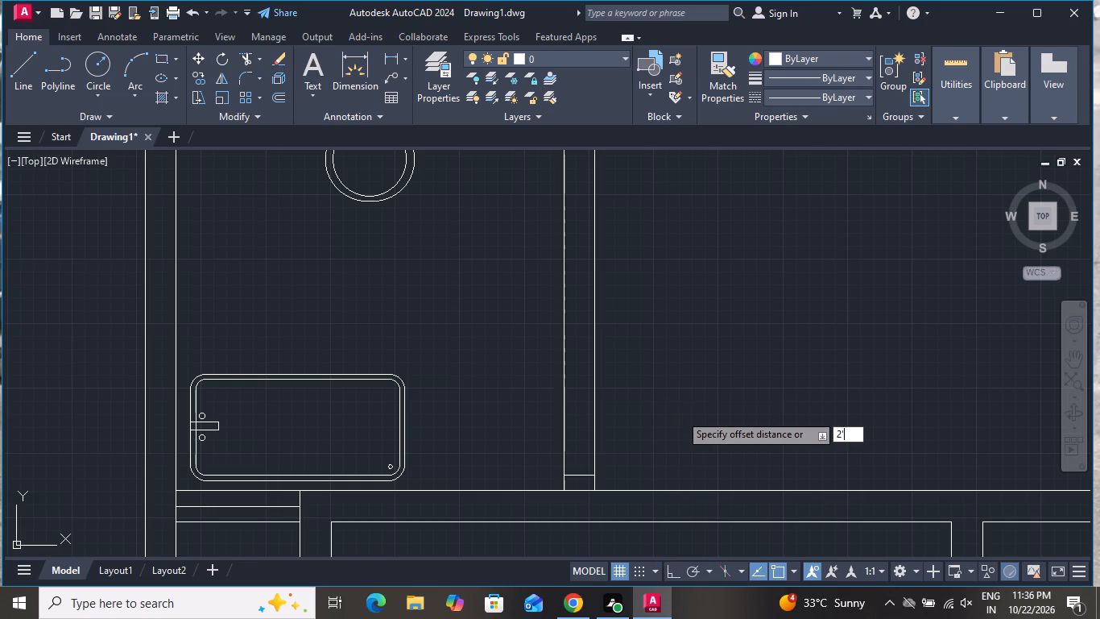
pyautogui.press('6')
pyautogui.hotkey('shift', '"')
pyautogui.press('Return')
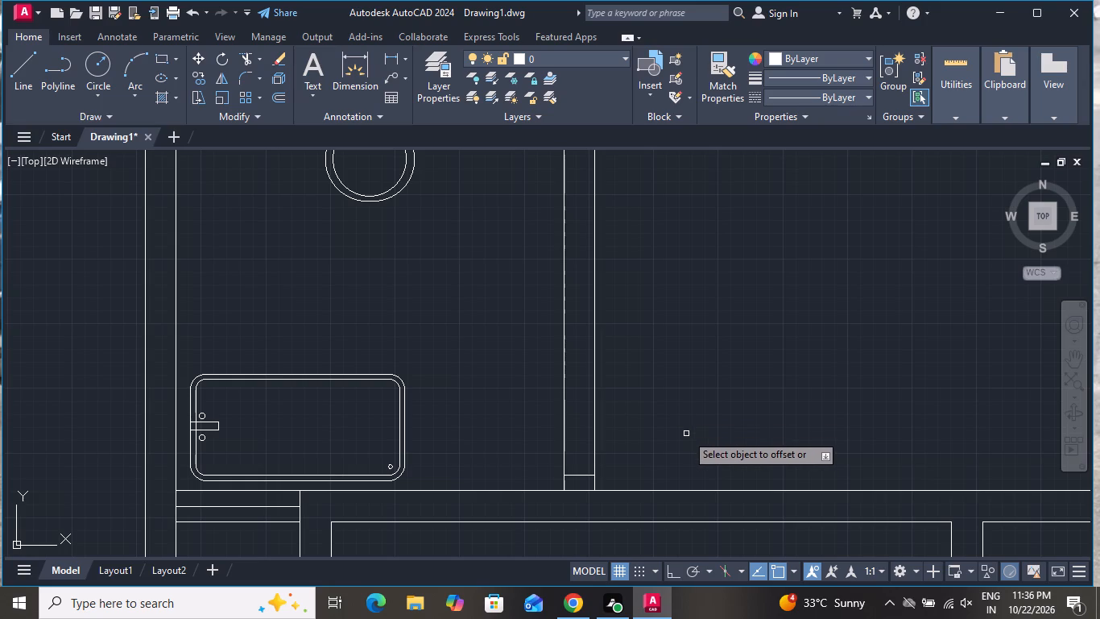
pyautogui.click(585, 478)
pyautogui.click(580, 429)
pyautogui.rightClick(589, 380)
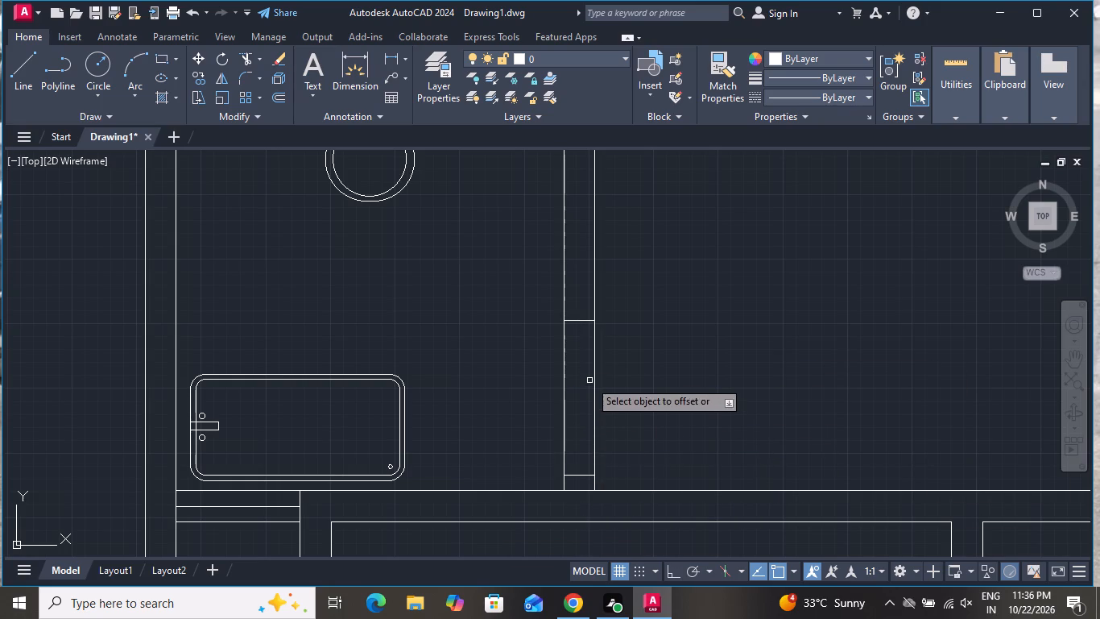
pyautogui.click(619, 403)
# Draw a 2'6" door-leaf line into the bathroom, starting at the midpoint of the opening's lower line.
pyautogui.click(23, 60)
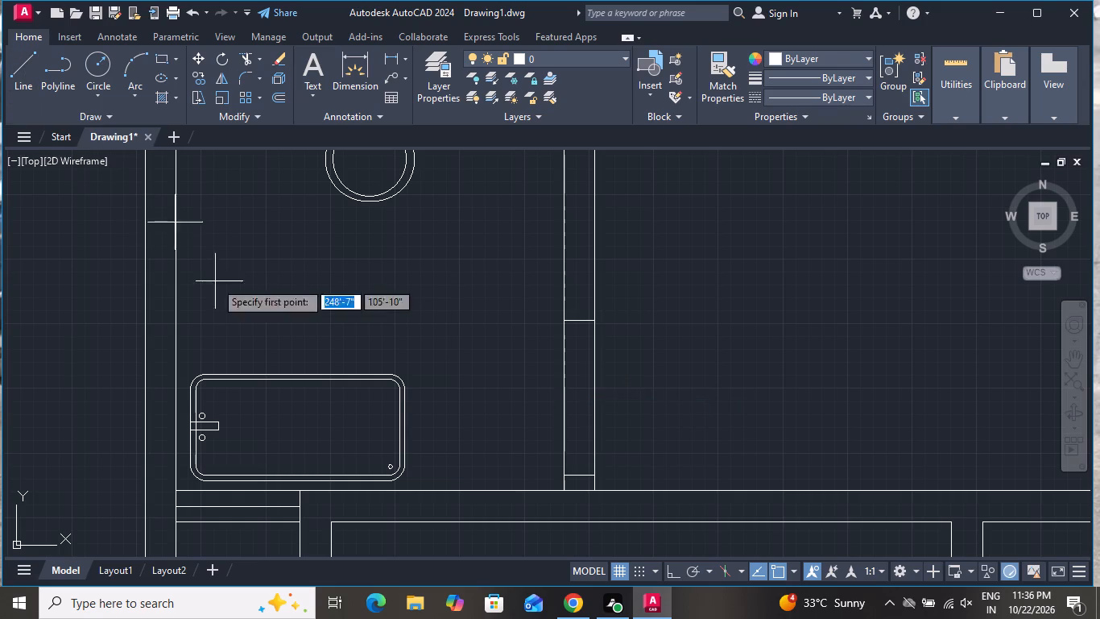
pyautogui.click(578, 476)
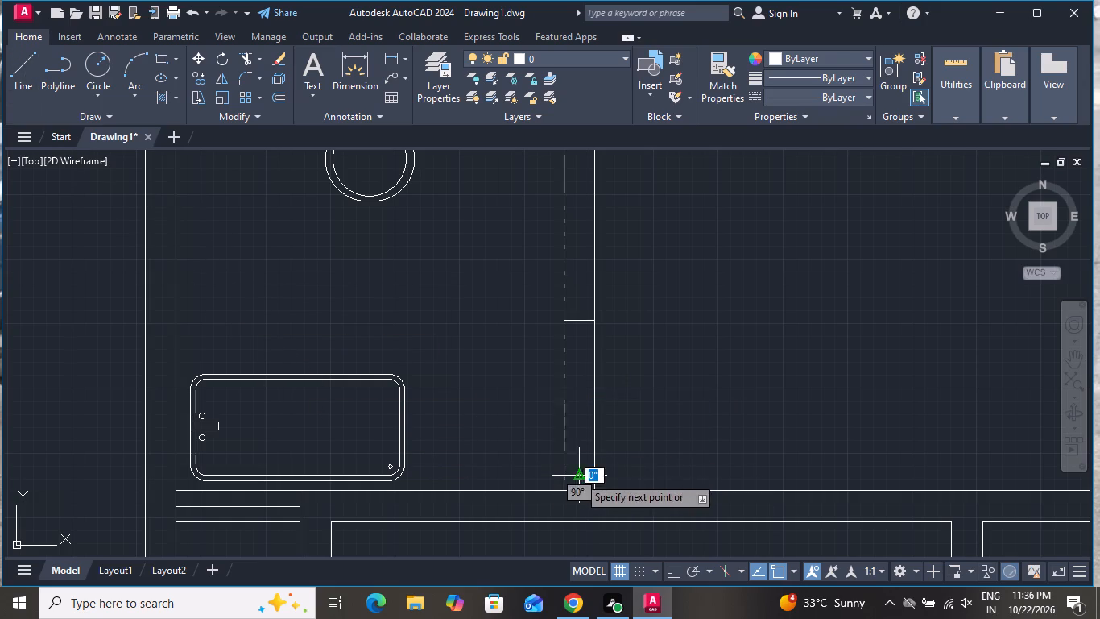
pyautogui.write("2'")
pyautogui.press('6')
pyautogui.hotkey('shift', '"')
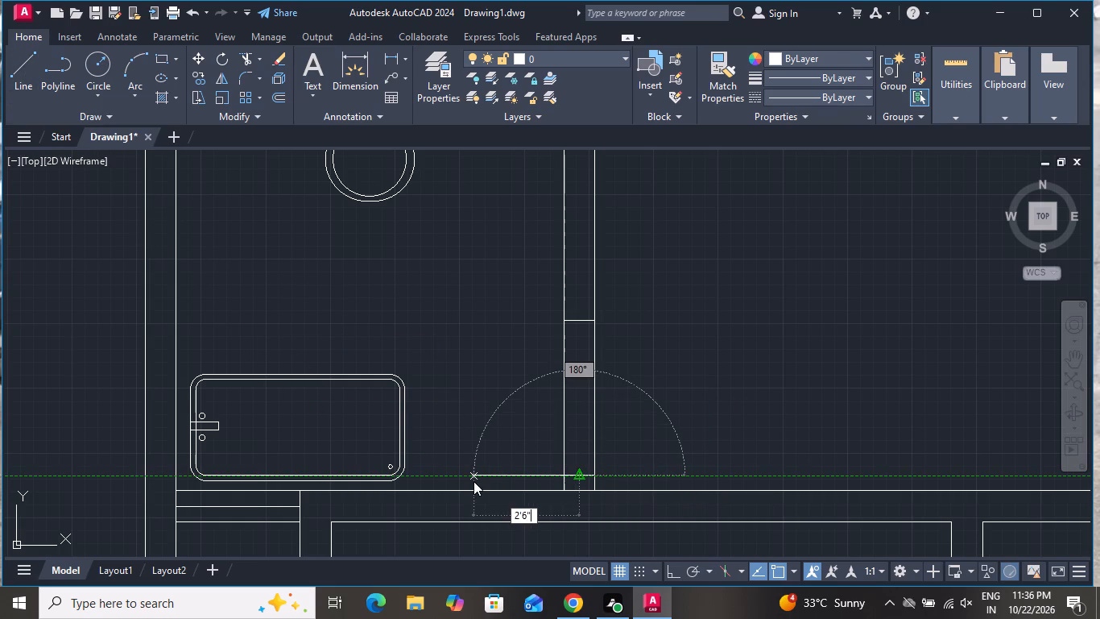
pyautogui.press('Return')
pyautogui.rightClick(492, 398)
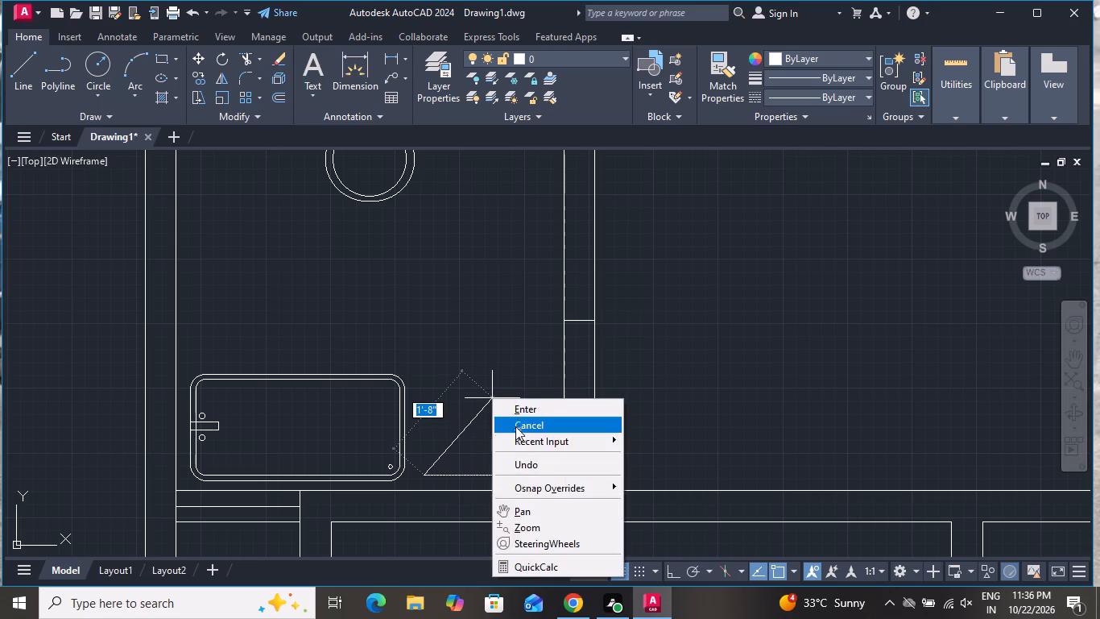
pyautogui.click(526, 421)
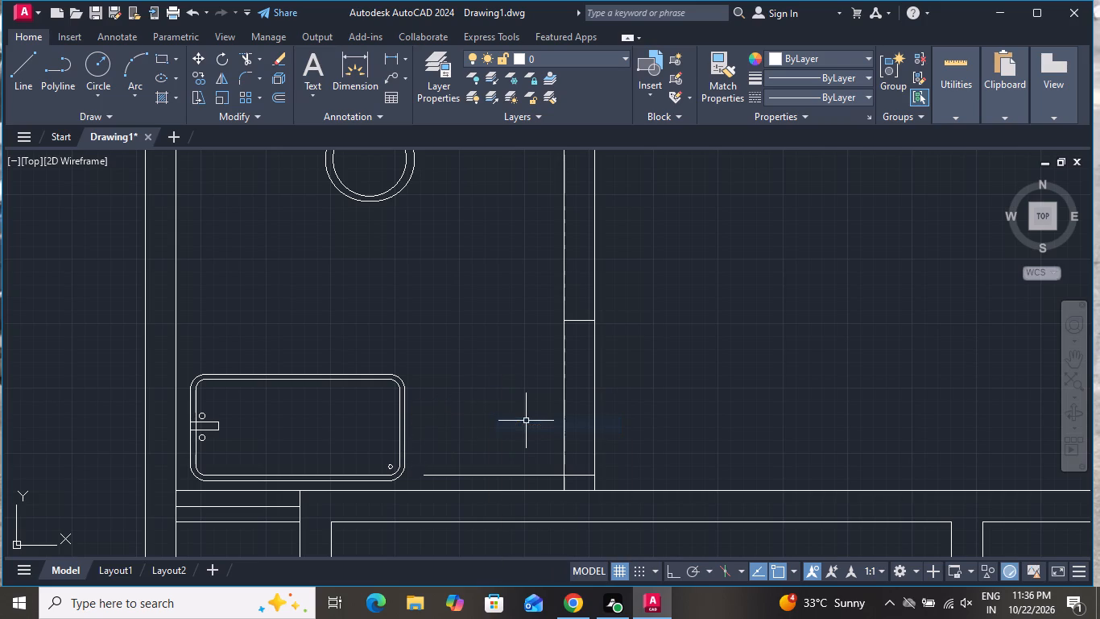
# Offset the bathroom door-leaf line 2" upward to give the leaf its thickness.
pyautogui.write('O 2')
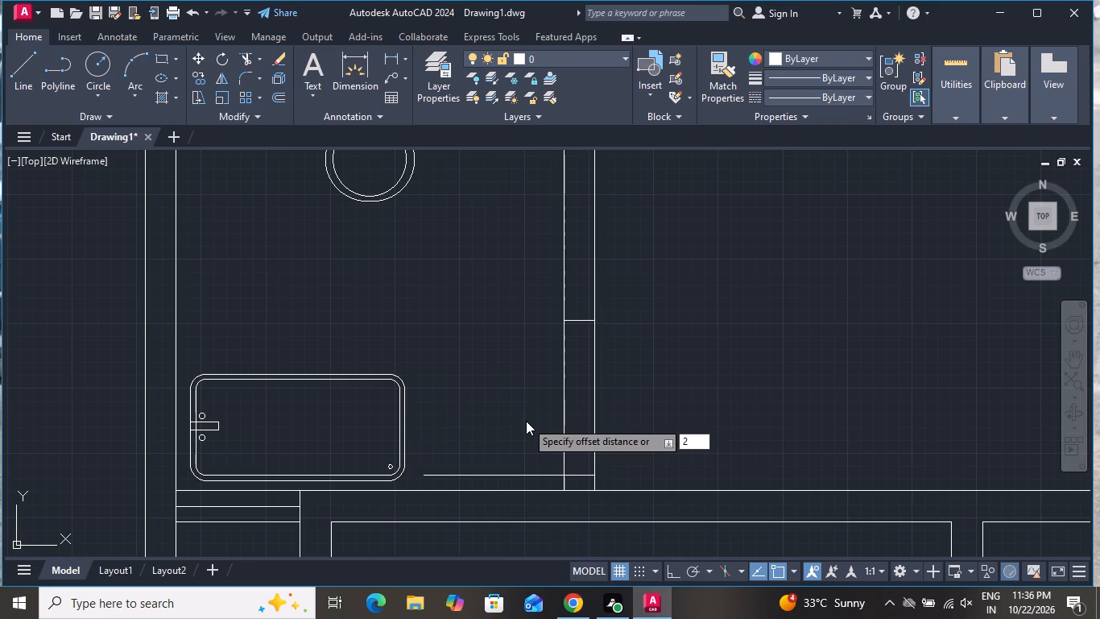
pyautogui.hotkey('shift', '"')
pyautogui.press('Return')
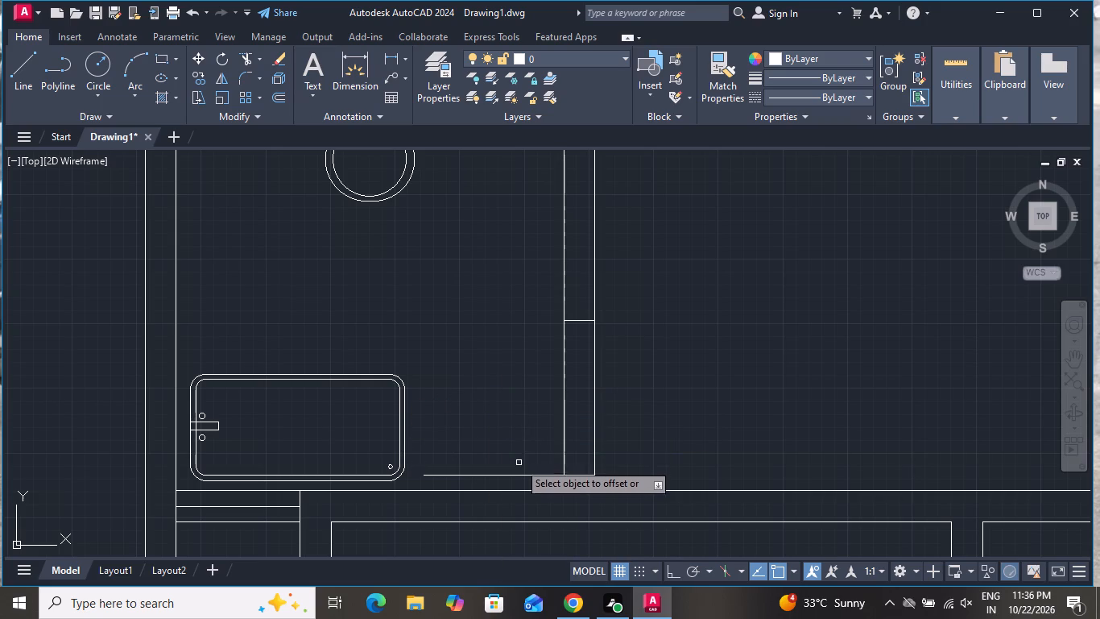
pyautogui.click(523, 475)
pyautogui.click(523, 453)
pyautogui.rightClick(523, 453)
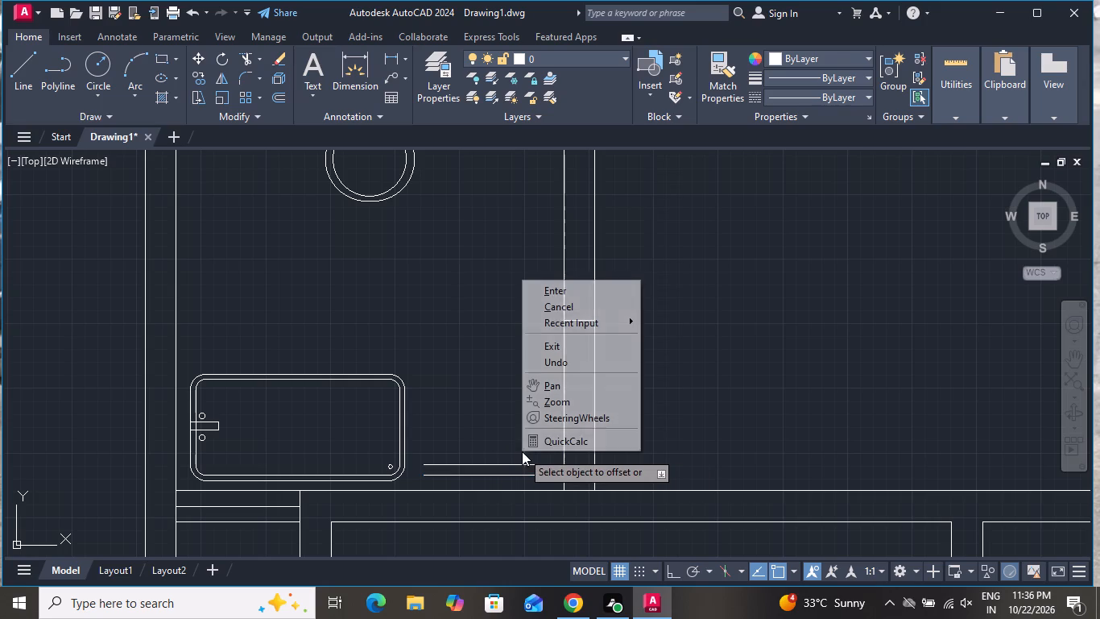
pyautogui.click(565, 306)
# Draw the door-swing arc from the midpoint of the opening's upper line through the free ends of the two leaf lines.
pyautogui.press('a')
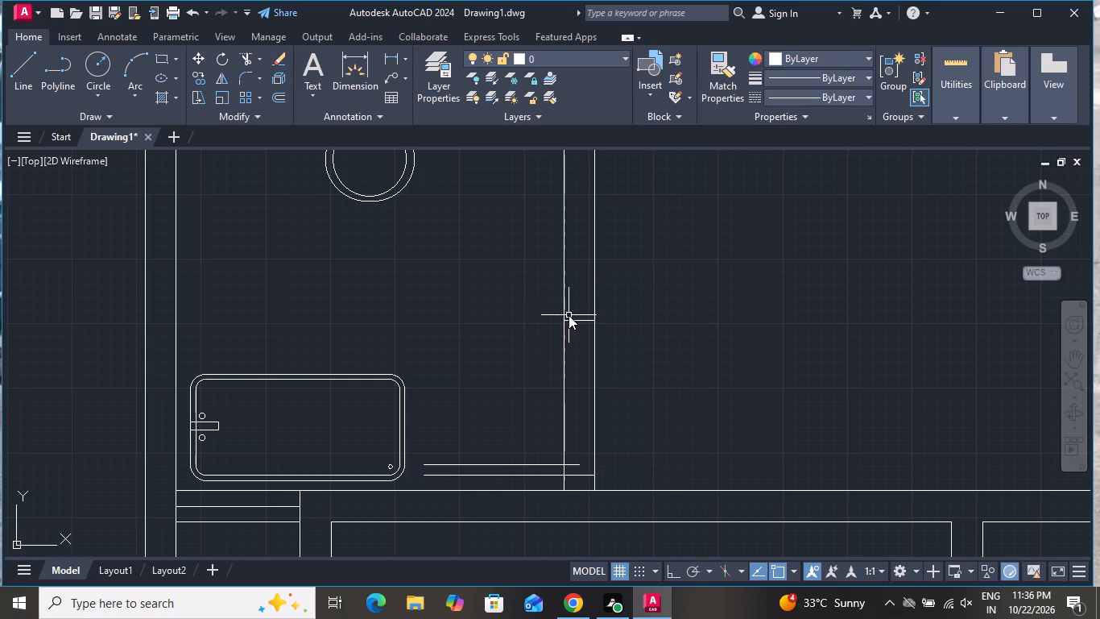
pyautogui.press('space')
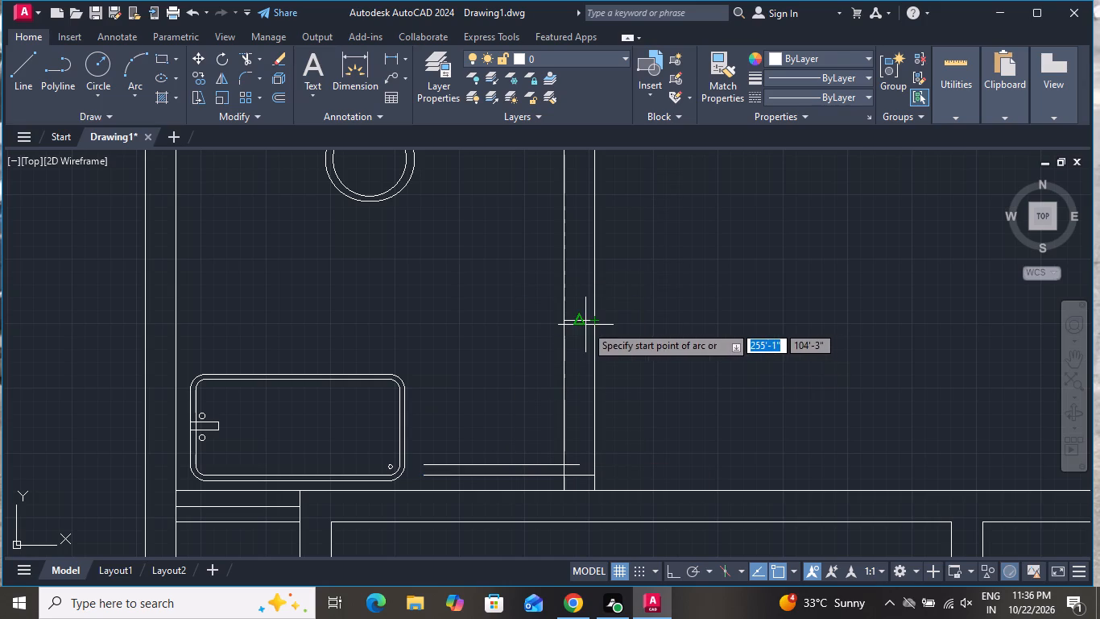
pyautogui.click(577, 320)
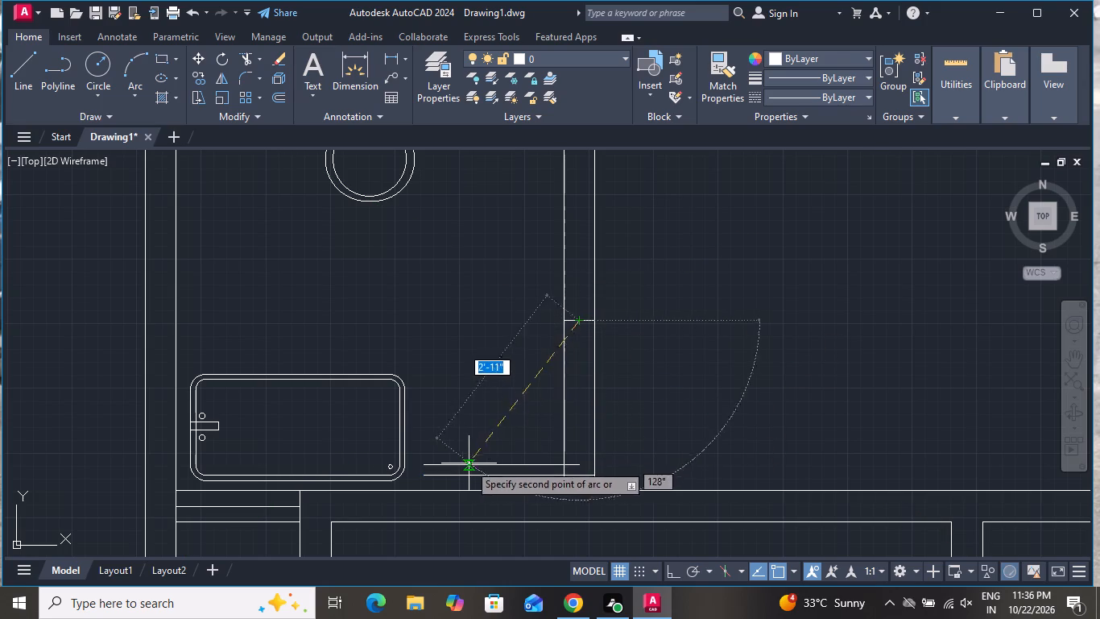
pyautogui.scroll(4, 426, 465)
pyautogui.click(400, 472)
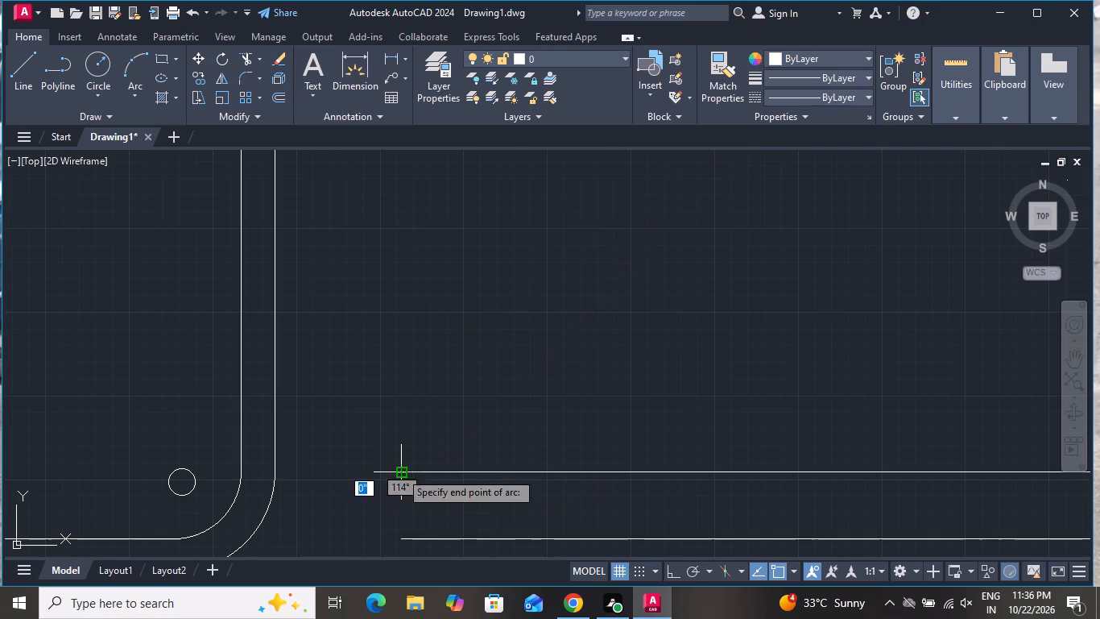
pyautogui.click(403, 536)
# Draw a short vertical line closing the door leaf at its end inside the wall.
pyautogui.scroll(-3, 408, 399)
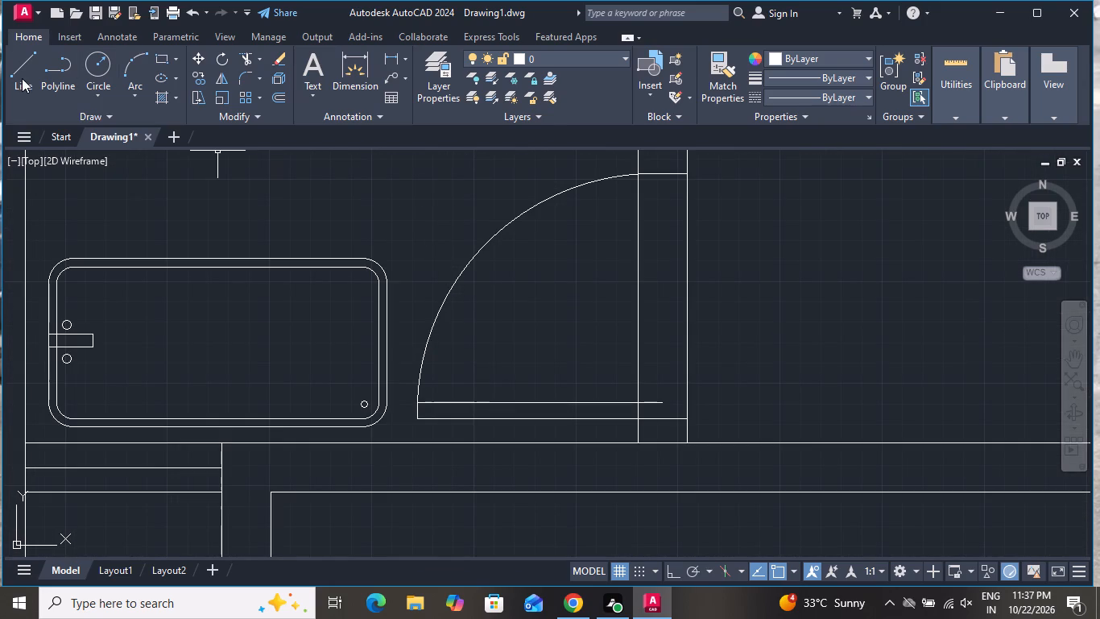
pyautogui.click(22, 78)
pyautogui.scroll(3, 665, 405)
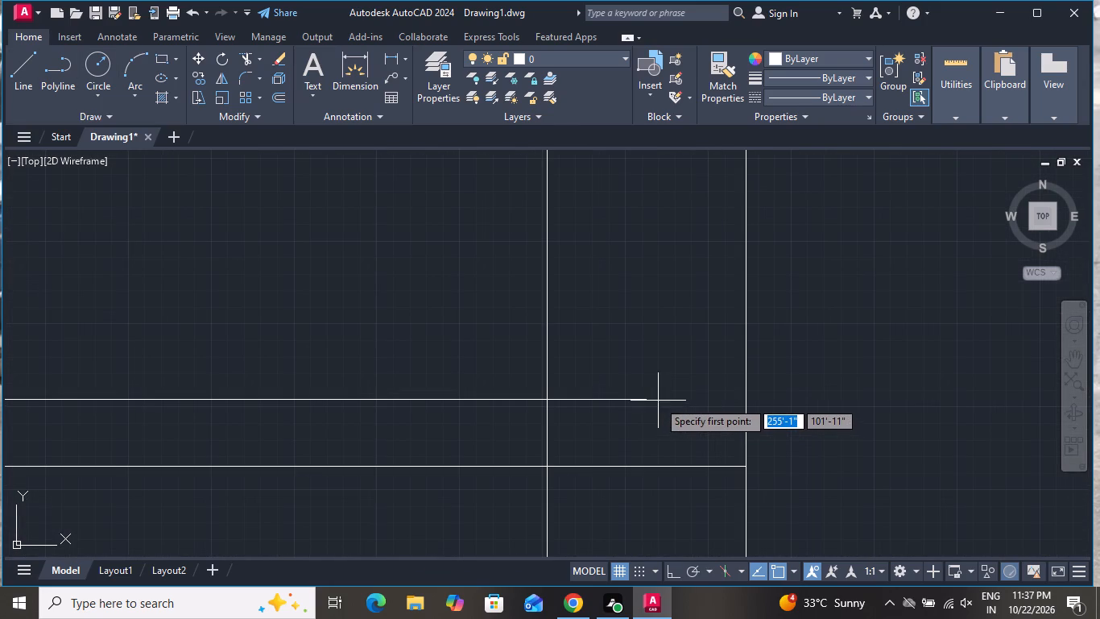
pyautogui.click(647, 399)
pyautogui.click(647, 467)
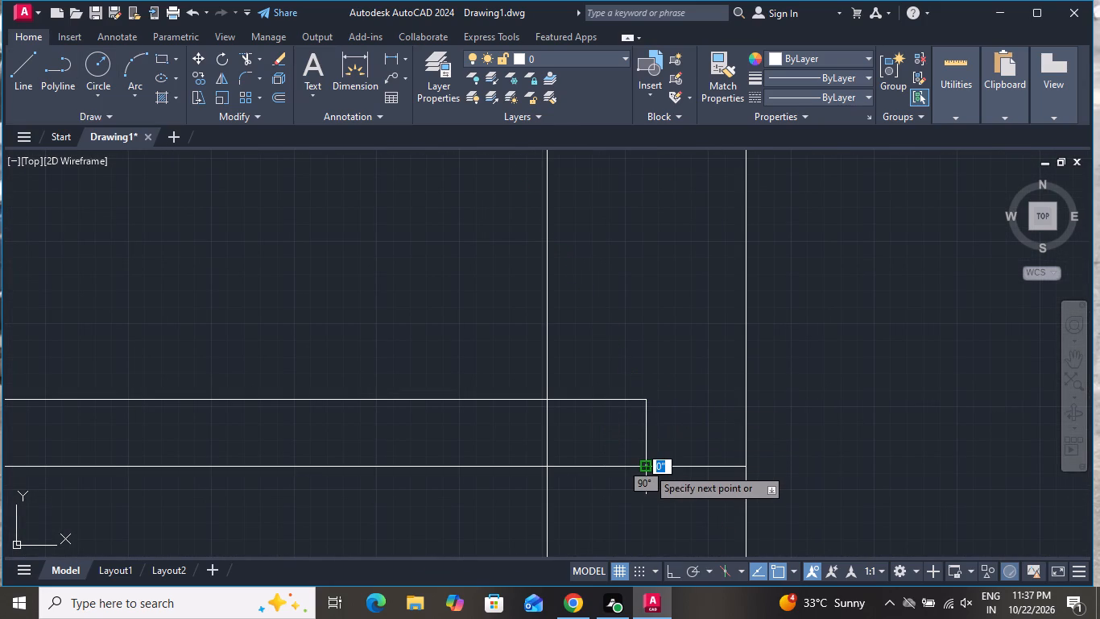
pyautogui.rightClick(647, 467)
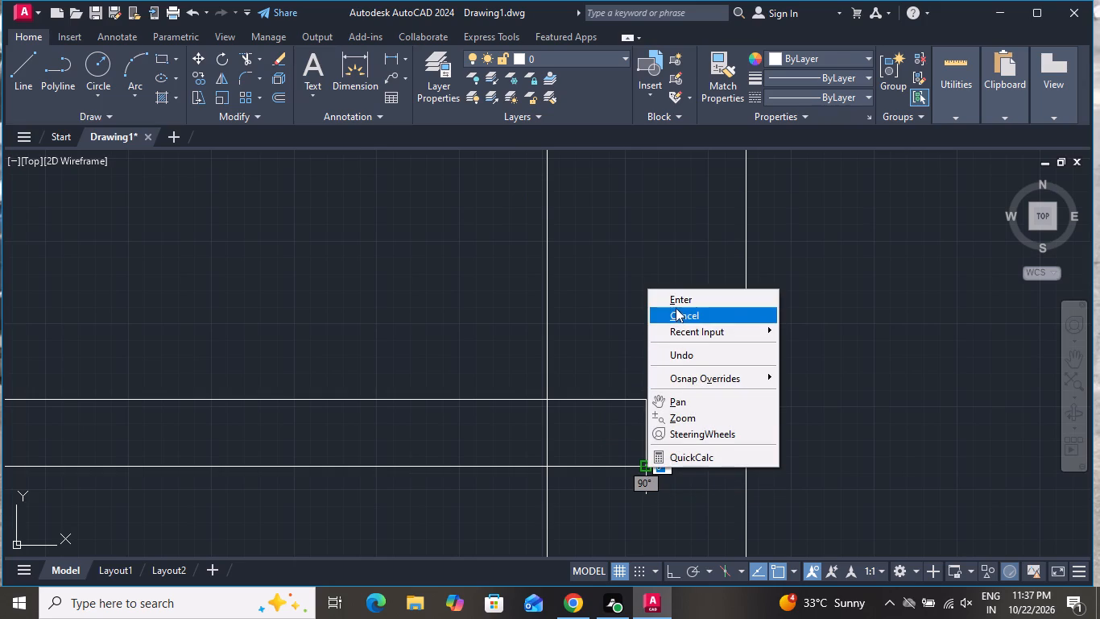
pyautogui.click(676, 309)
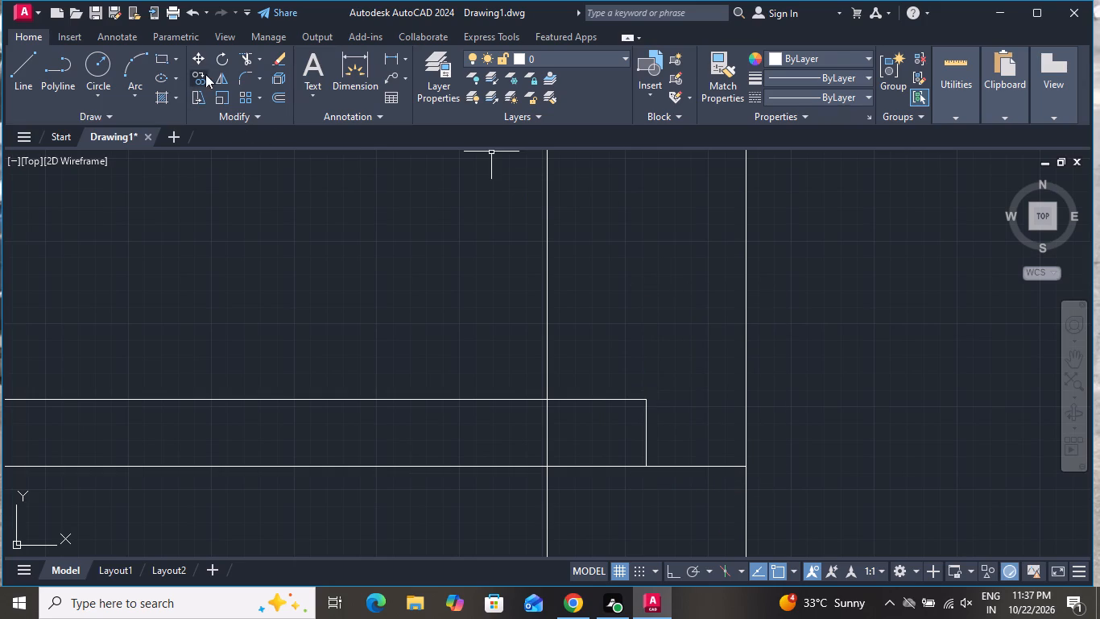
# Trim the opening's lower line beneath the leaf inside the wall, and both wall lines across the bathroom door opening.
pyautogui.click(244, 58)
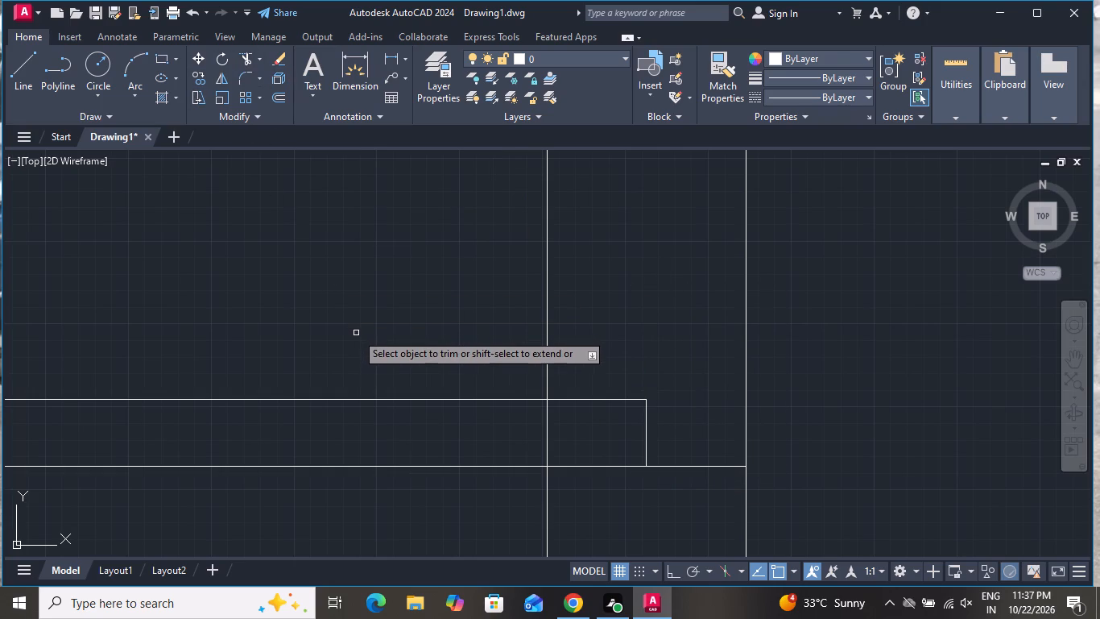
pyautogui.click(578, 454)
pyautogui.click(580, 494)
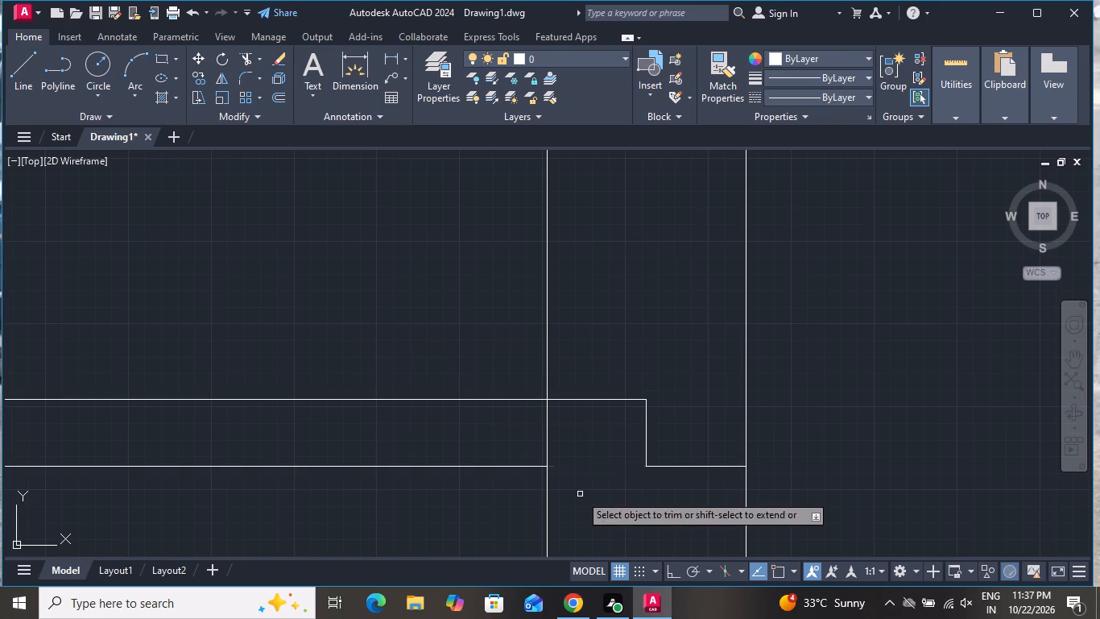
pyautogui.scroll(-5, 586, 366)
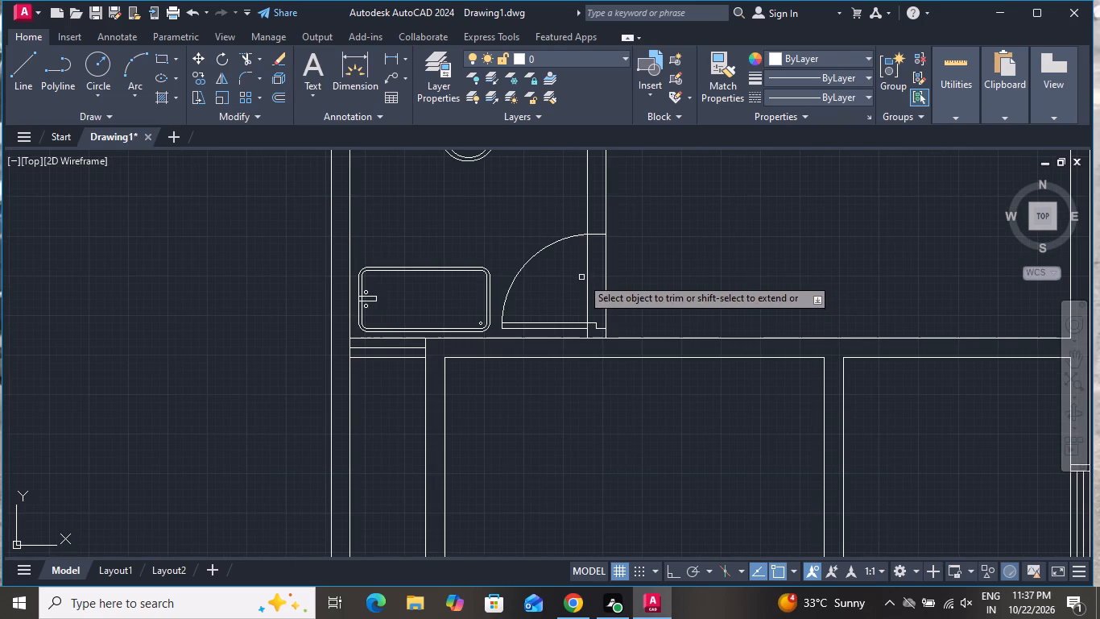
pyautogui.click(585, 268)
pyautogui.click(605, 269)
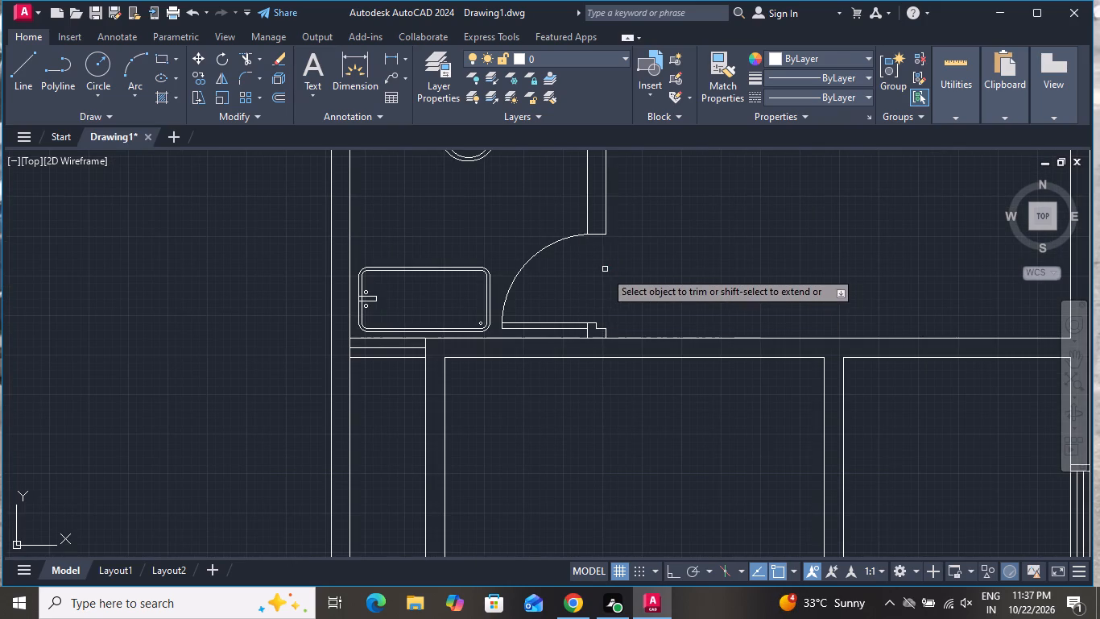
pyautogui.rightClick(622, 267)
pyautogui.click(637, 287)
# Rotate the toilet 90° counterclockwise with Ortho on so its tank faces the bathroom's outer side wall.
pyautogui.scroll(-2, 677, 380)
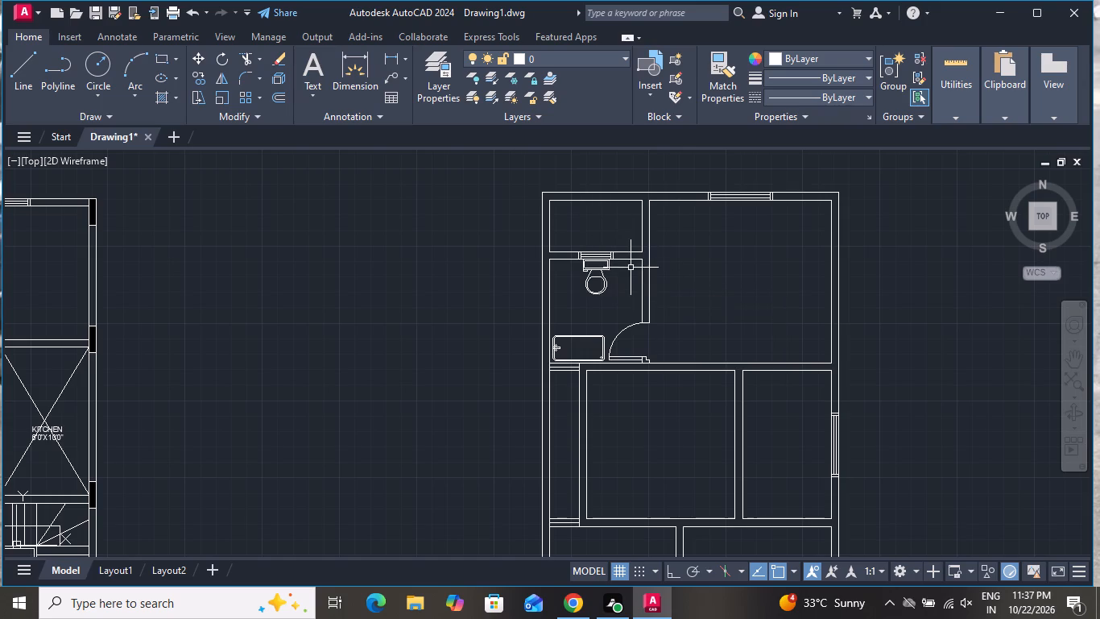
pyautogui.scroll(3, 631, 268)
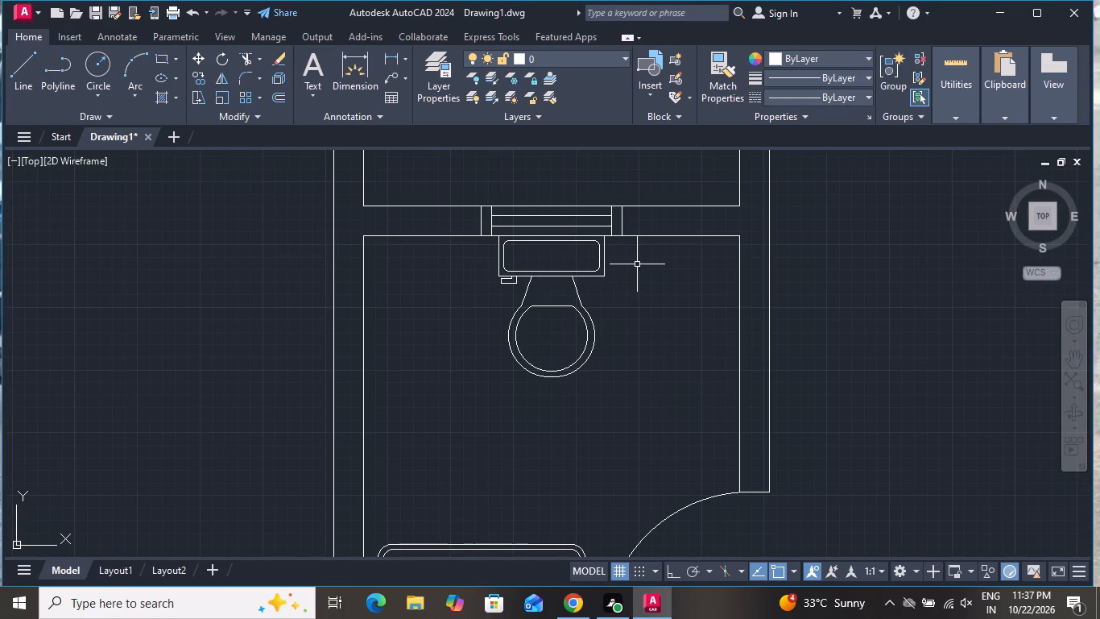
pyautogui.click(636, 263)
pyautogui.click(473, 378)
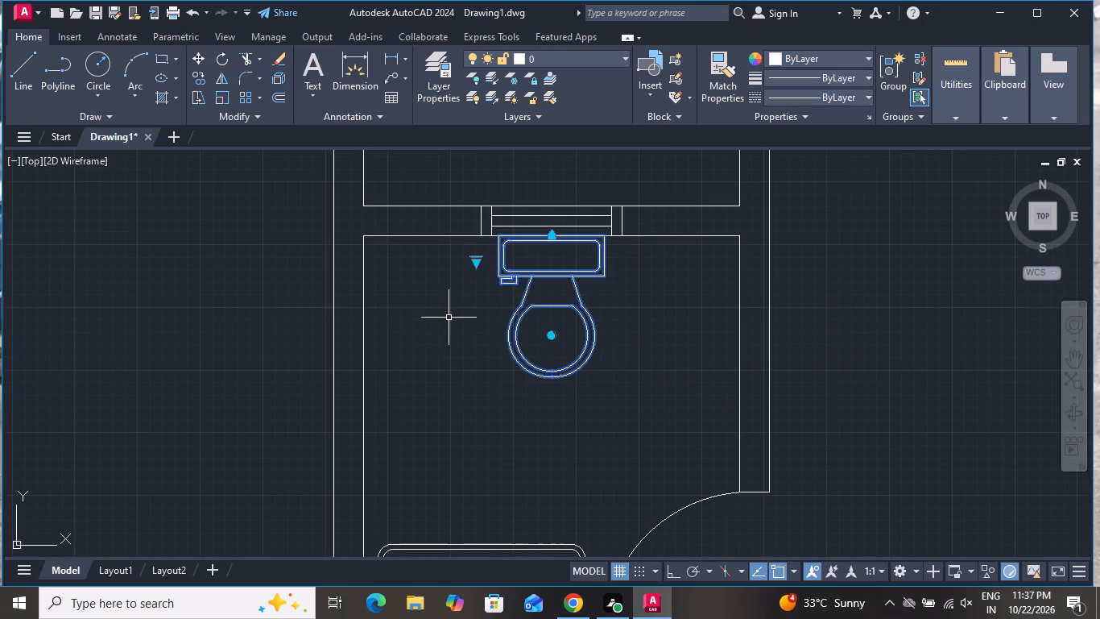
pyautogui.click(222, 56)
pyautogui.click(671, 575)
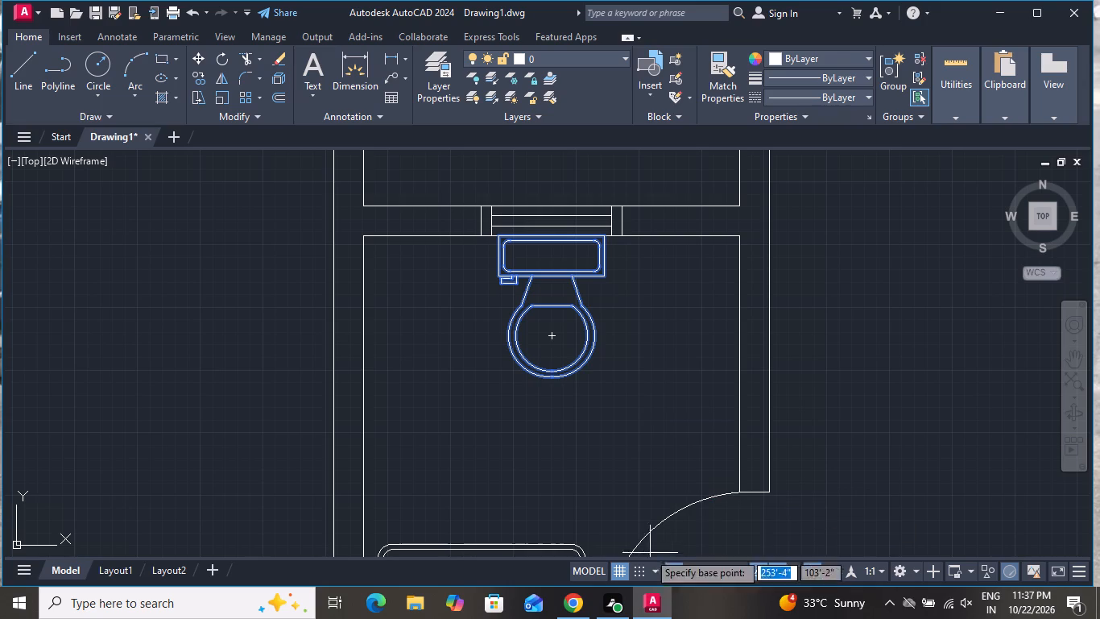
pyautogui.click(472, 243)
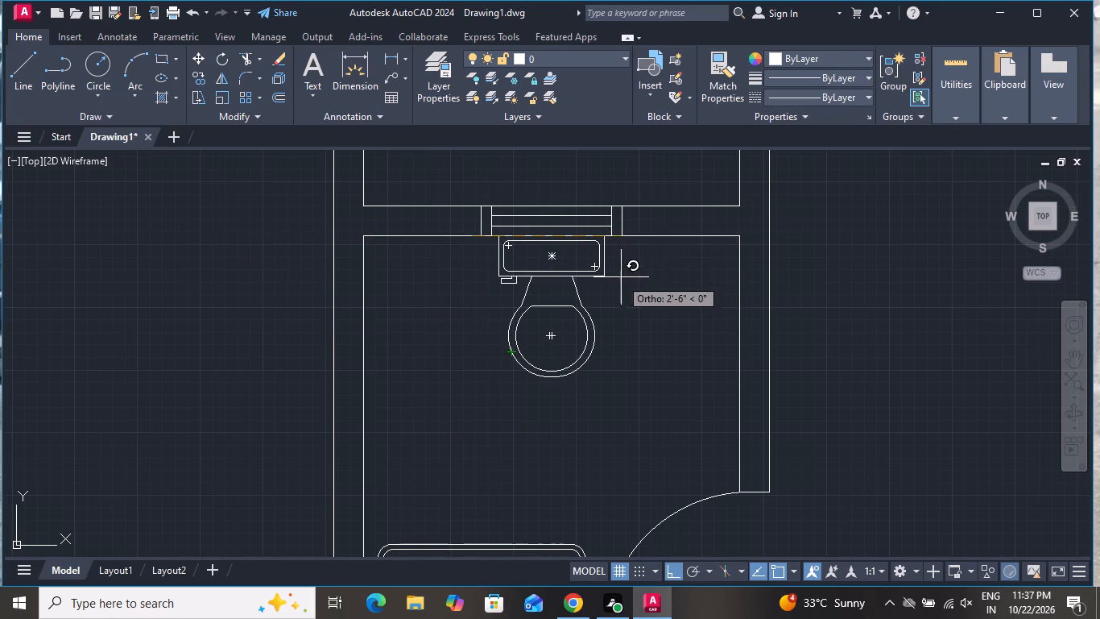
pyautogui.scroll(-2, 544, 341)
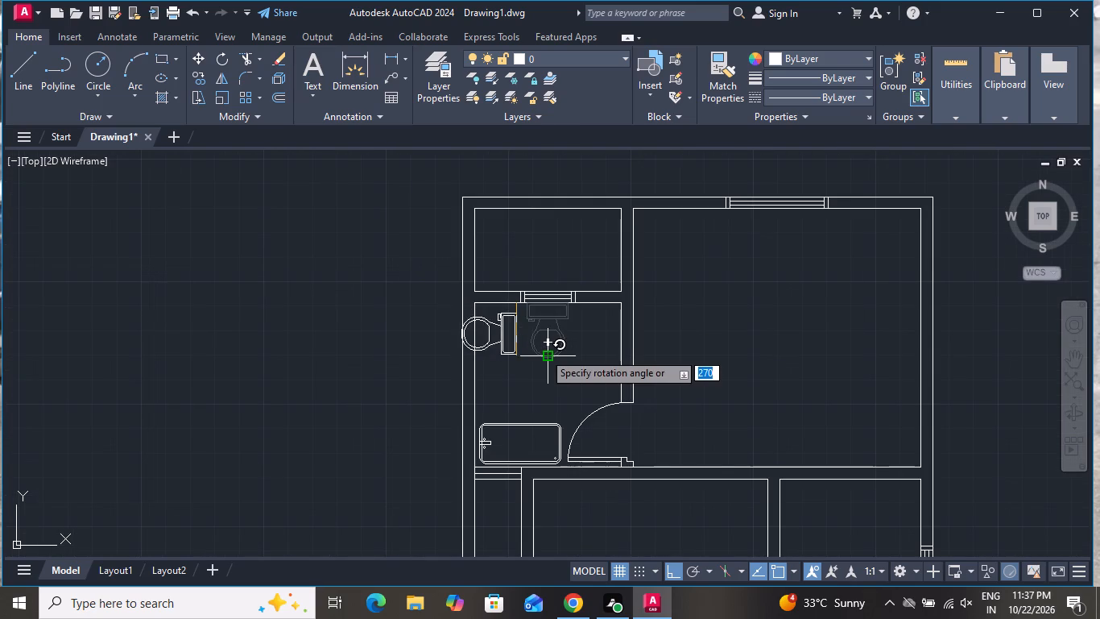
pyautogui.click(504, 168)
# Move the toilet with Ortho off, from the midpoint of its tank's back edge onto the inner face of the bathroom's outer side wall.
pyautogui.click(523, 255)
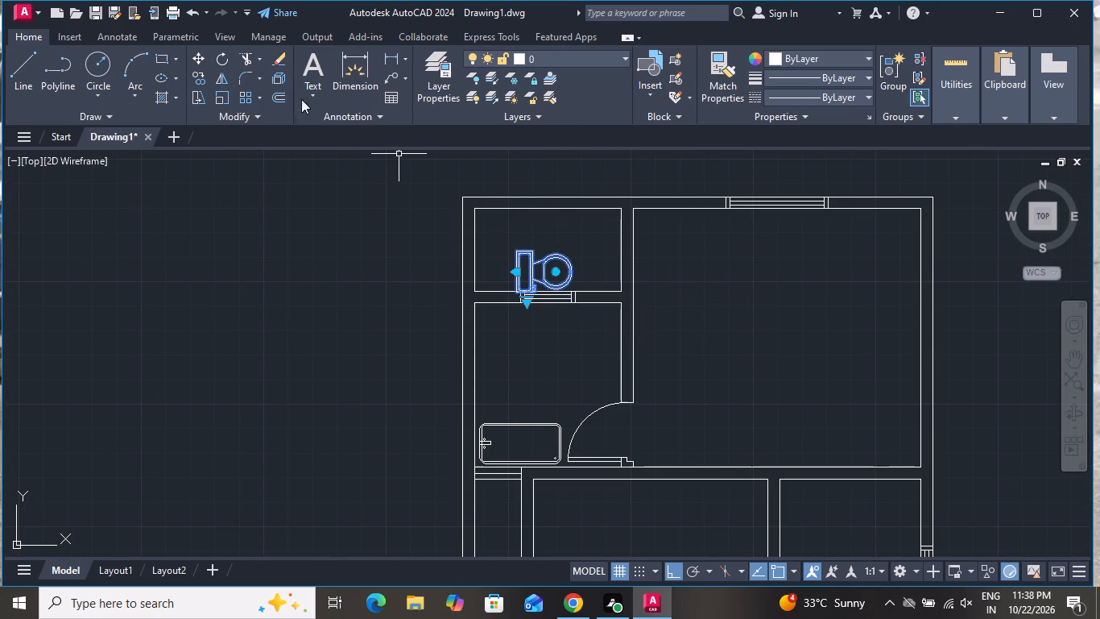
pyautogui.click(201, 58)
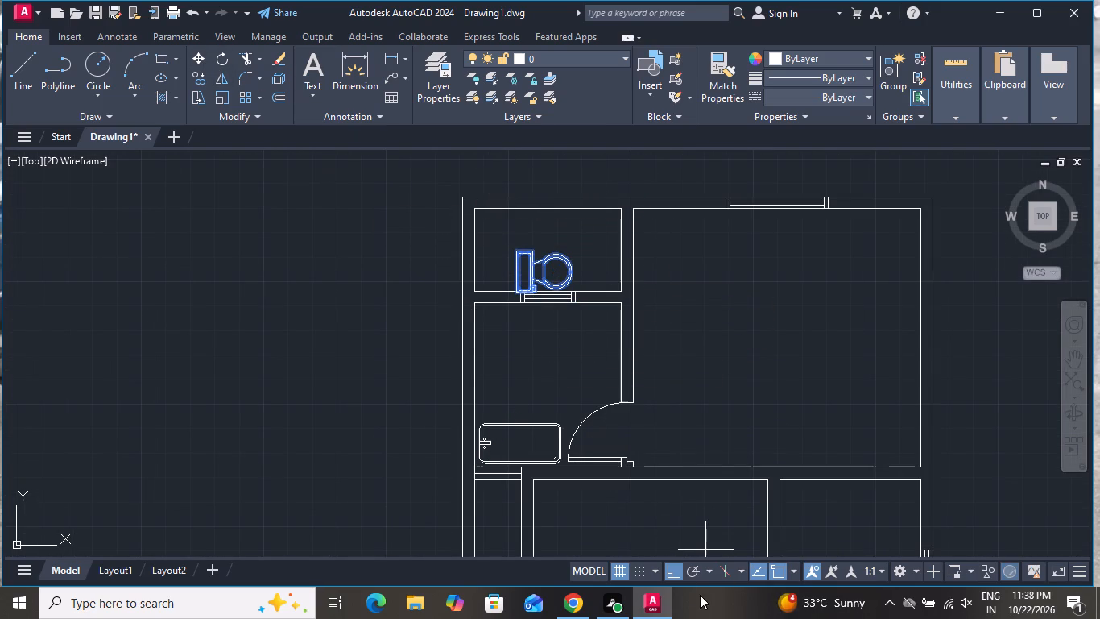
pyautogui.click(674, 571)
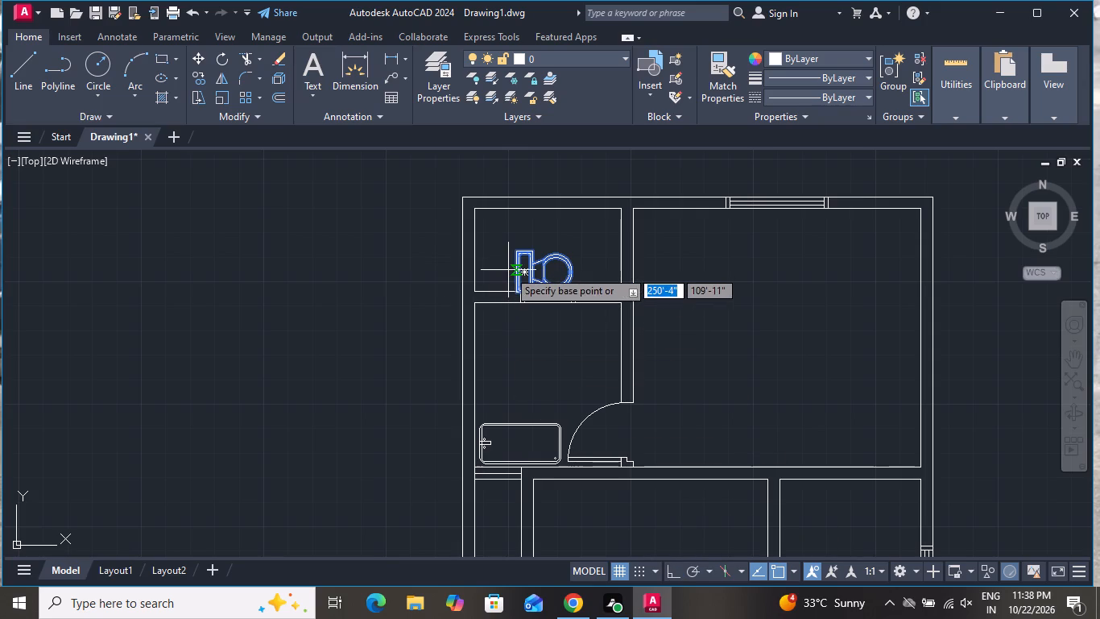
pyautogui.click(508, 270)
pyautogui.scroll(2, 469, 355)
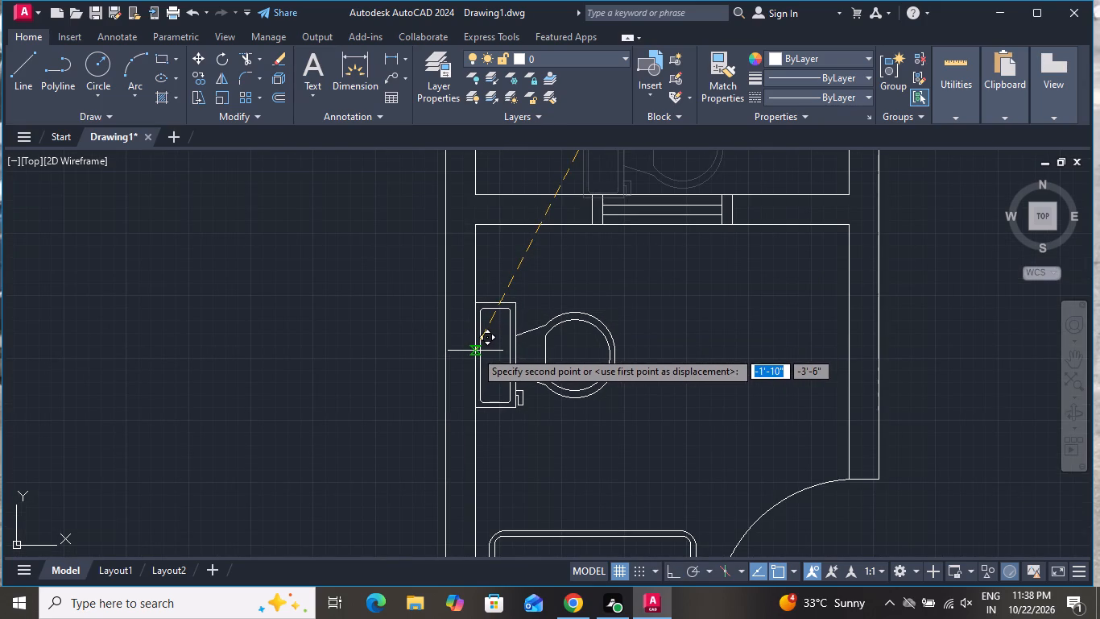
pyautogui.click(475, 351)
# Draw a rounded-corner washbasin rectangle about 1' by 1'-3" in the bathroom's upper corner beside the large room's wall.
pyautogui.scroll(-2, 593, 328)
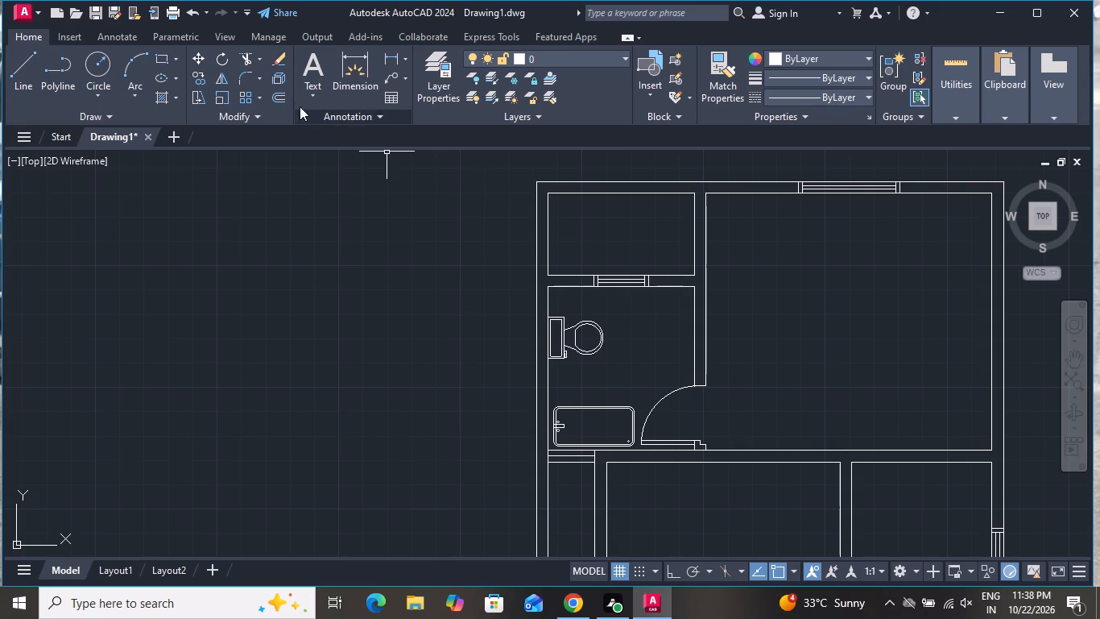
pyautogui.click(172, 69)
pyautogui.click(167, 69)
pyautogui.click(167, 60)
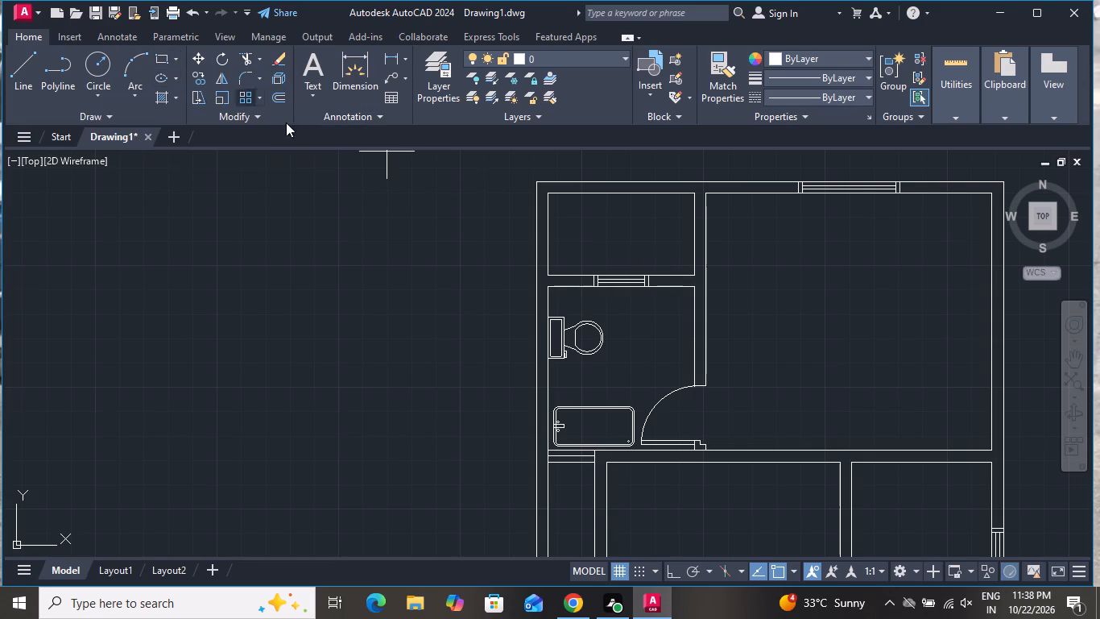
pyautogui.scroll(2, 679, 309)
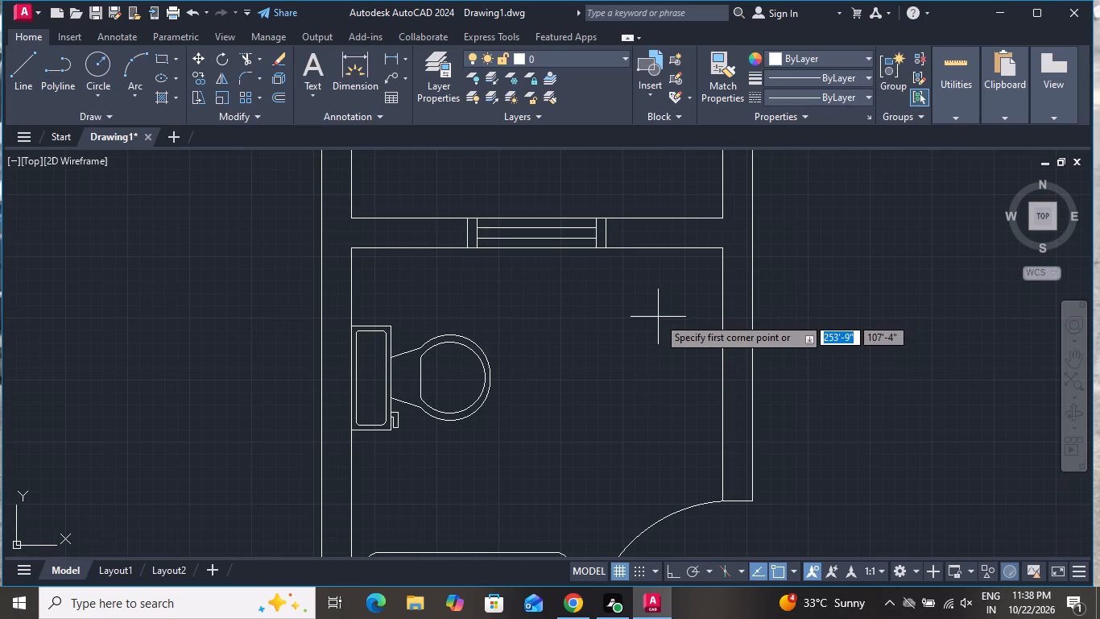
pyautogui.click(720, 252)
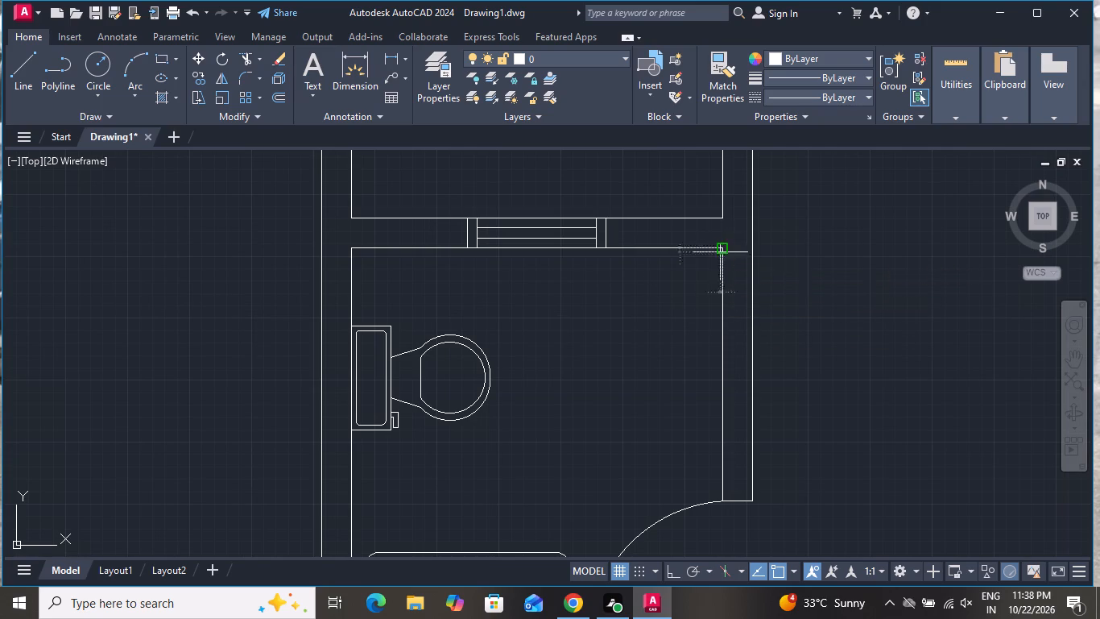
pyautogui.click(662, 323)
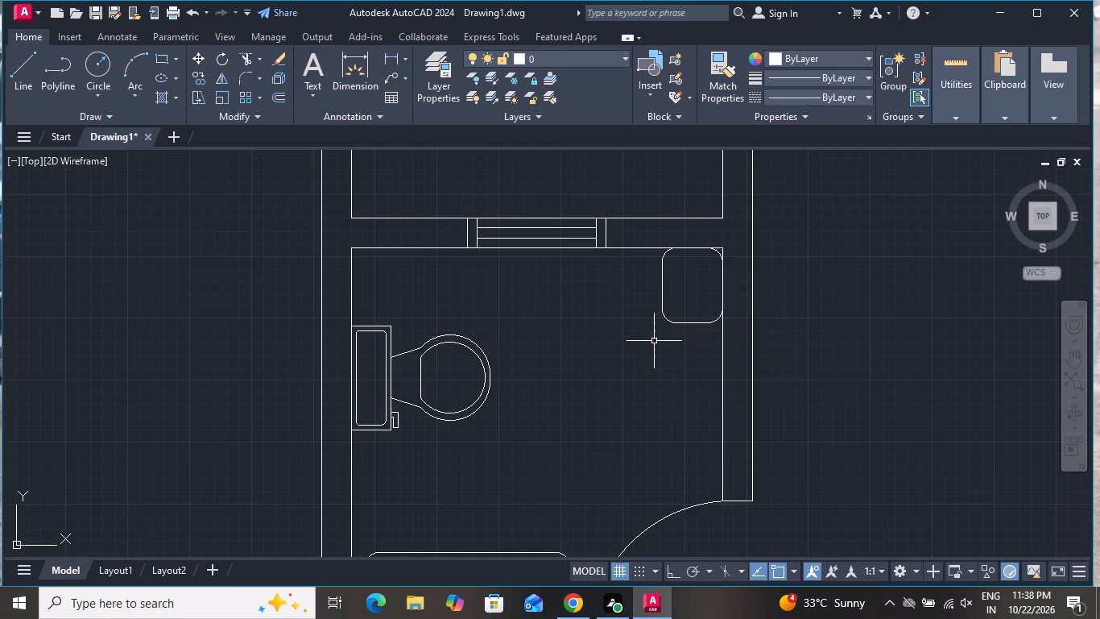
# Offset the rounded washbasin rectangle 1" inward.
pyautogui.write('O')
pyautogui.press('space')
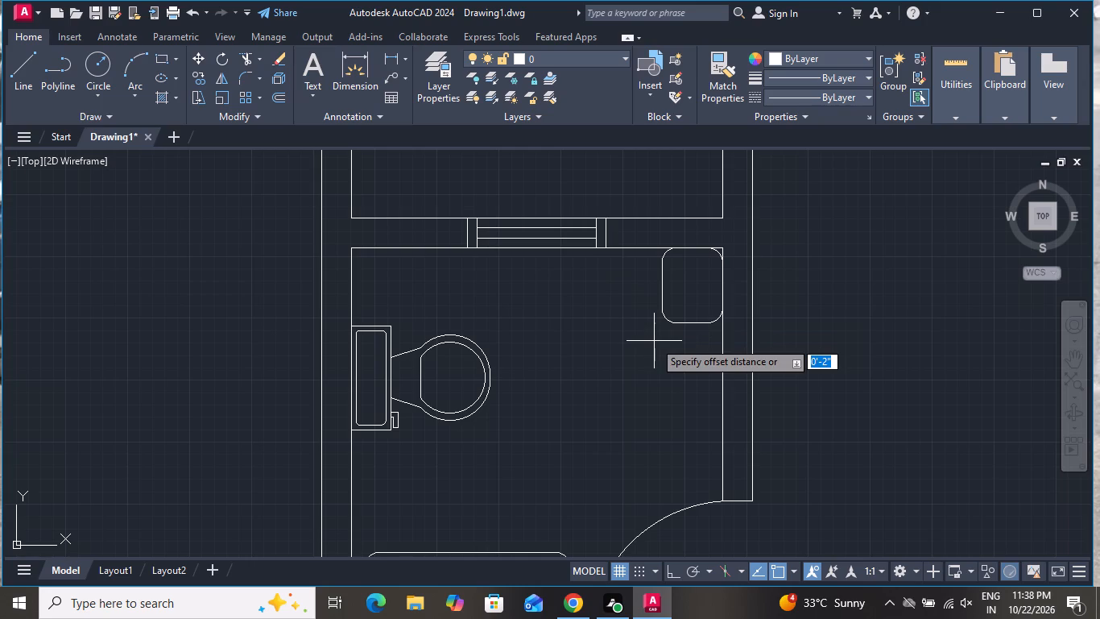
pyautogui.write('1"')
pyautogui.press('Return')
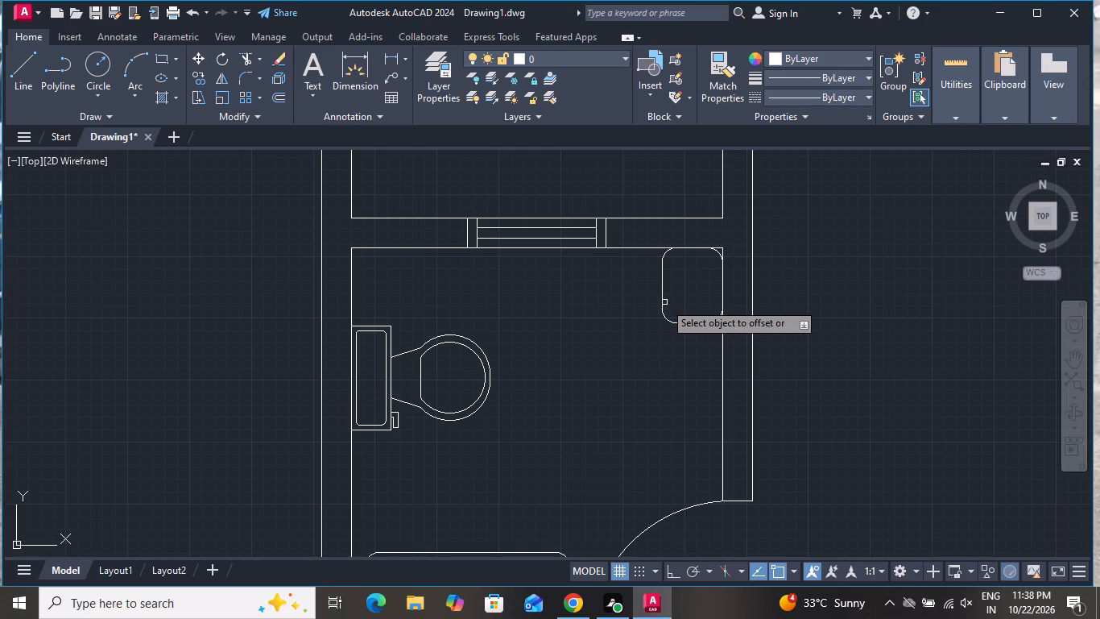
pyautogui.click(664, 305)
pyautogui.click(674, 289)
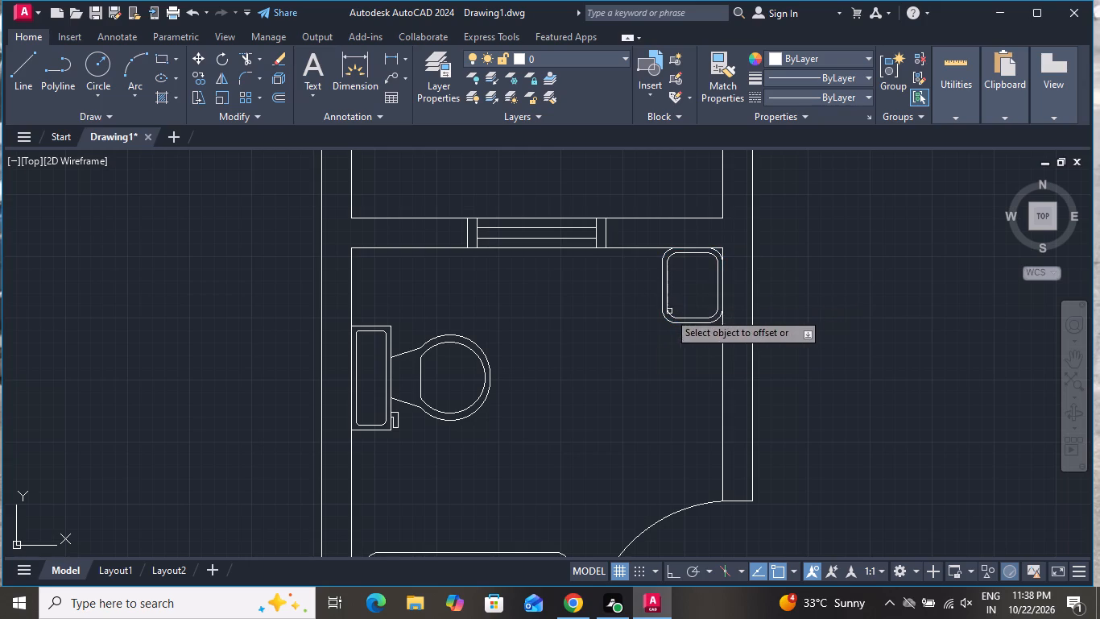
pyautogui.rightClick(641, 342)
pyautogui.click(669, 362)
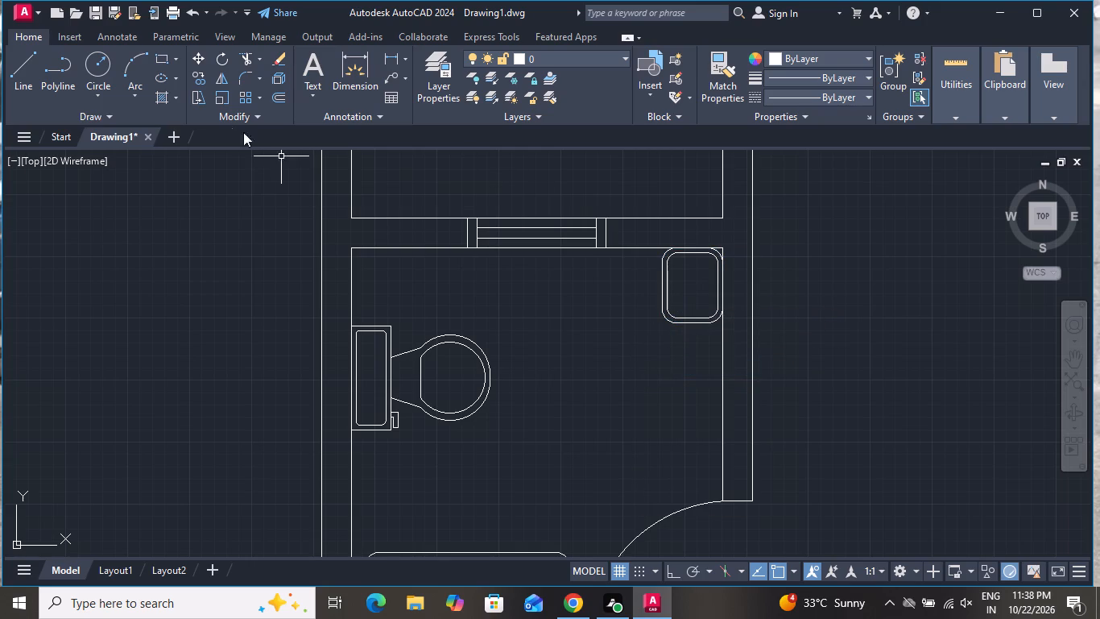
# Draw a small drain circle with a radius of about 1" at the centre of the washbasin.
pyautogui.click(101, 64)
pyautogui.scroll(2, 708, 322)
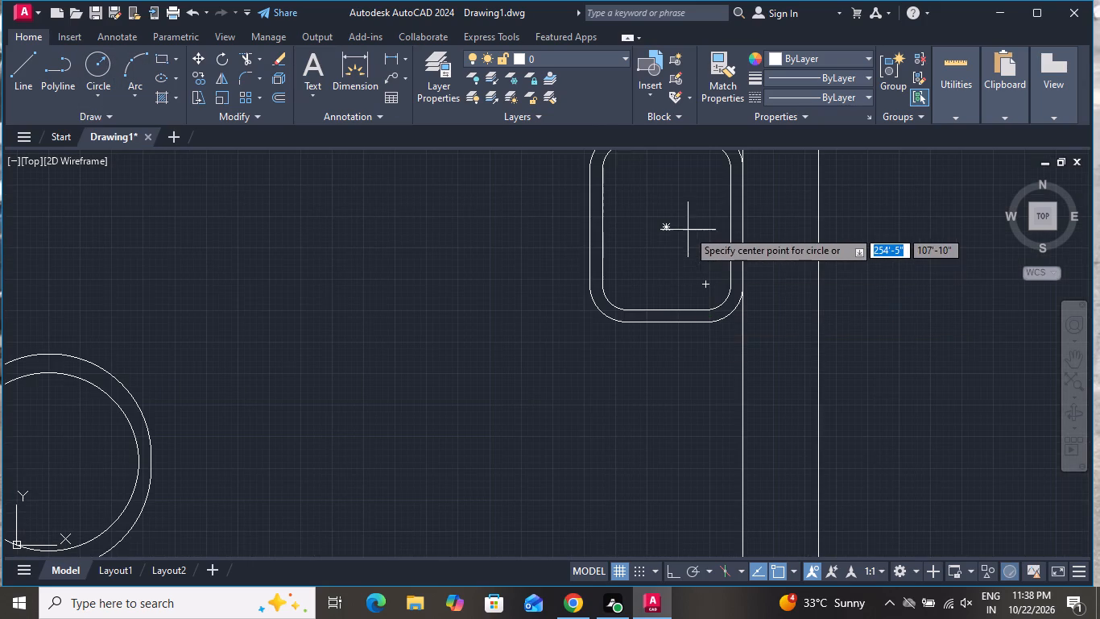
pyautogui.click(668, 229)
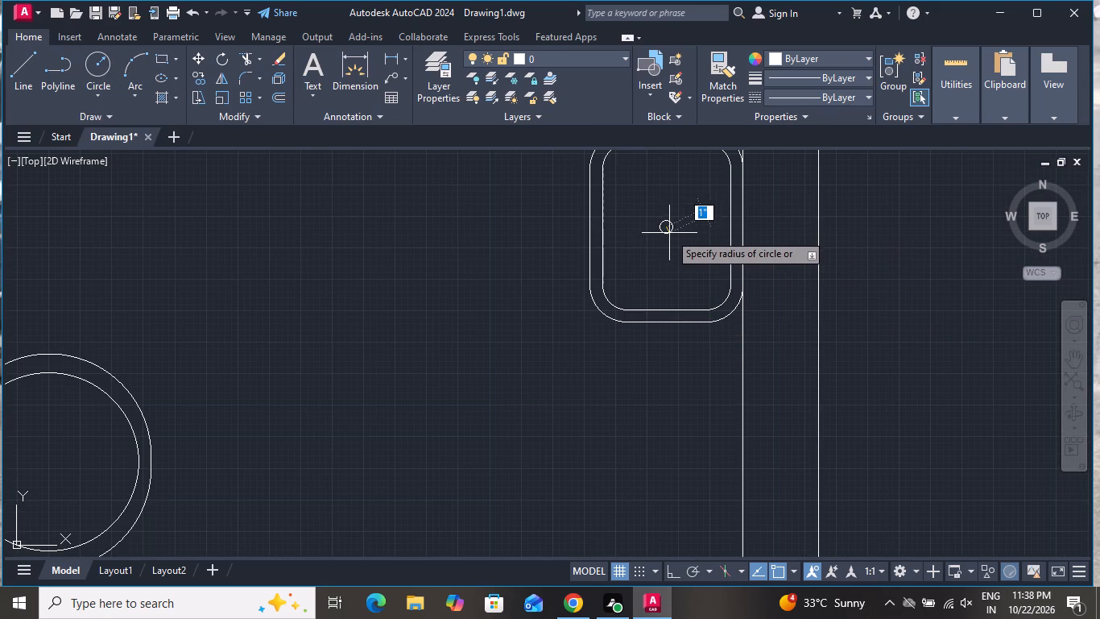
pyautogui.click(669, 232)
pyautogui.scroll(-1, 725, 301)
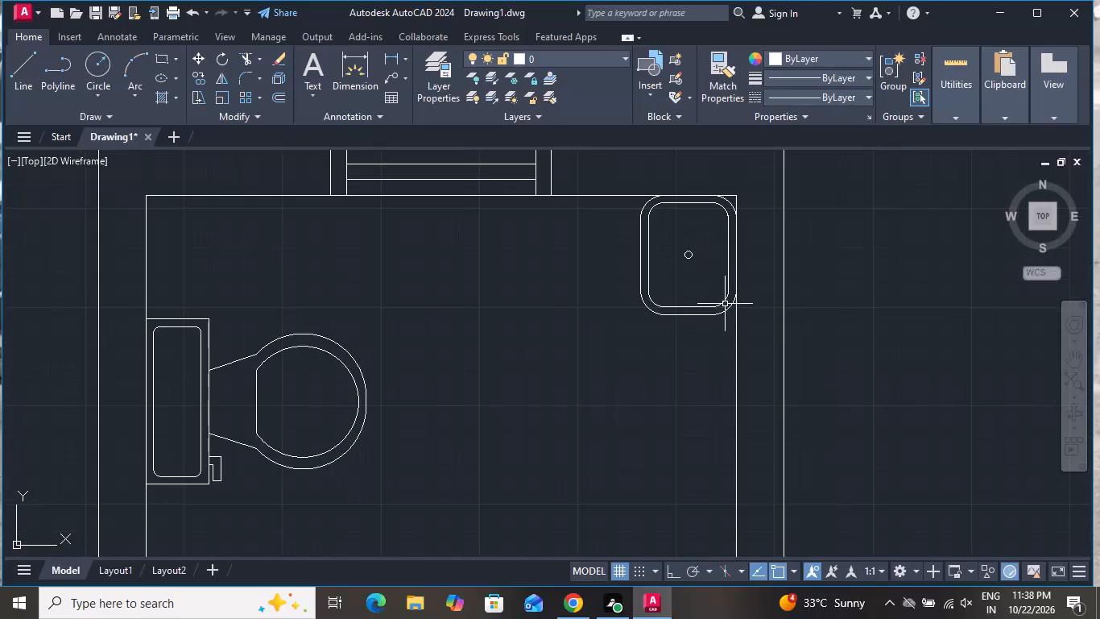
# Draw a thin square-cornered tap rectangle from the washbasin inner outline's wall-side edge towards the drain circle.
pyautogui.click(159, 57)
pyautogui.scroll(2, 697, 246)
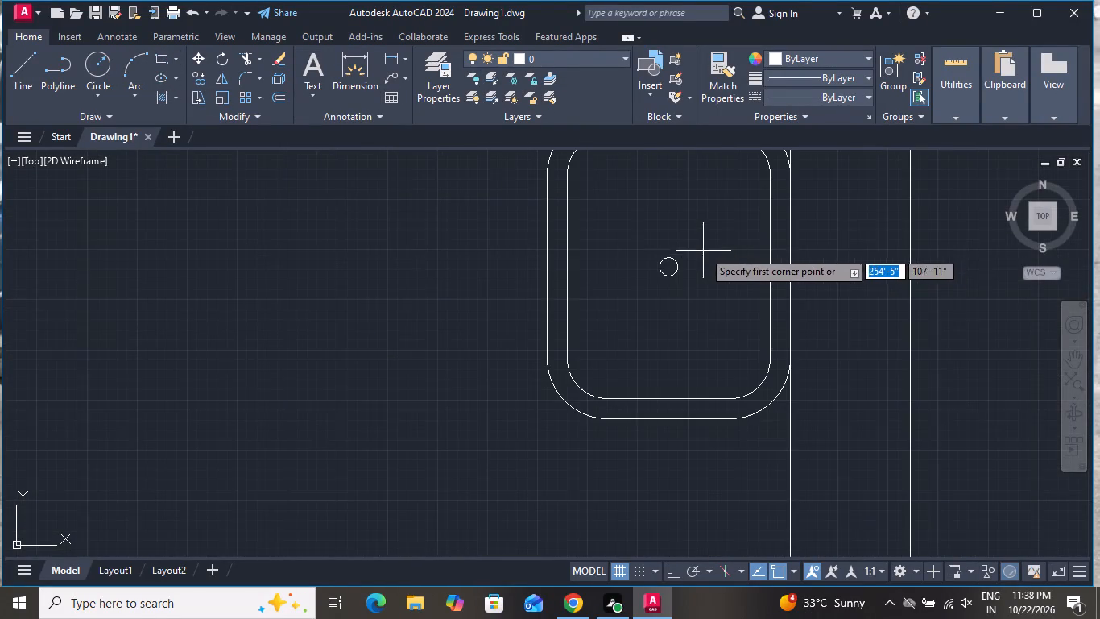
pyautogui.click(771, 246)
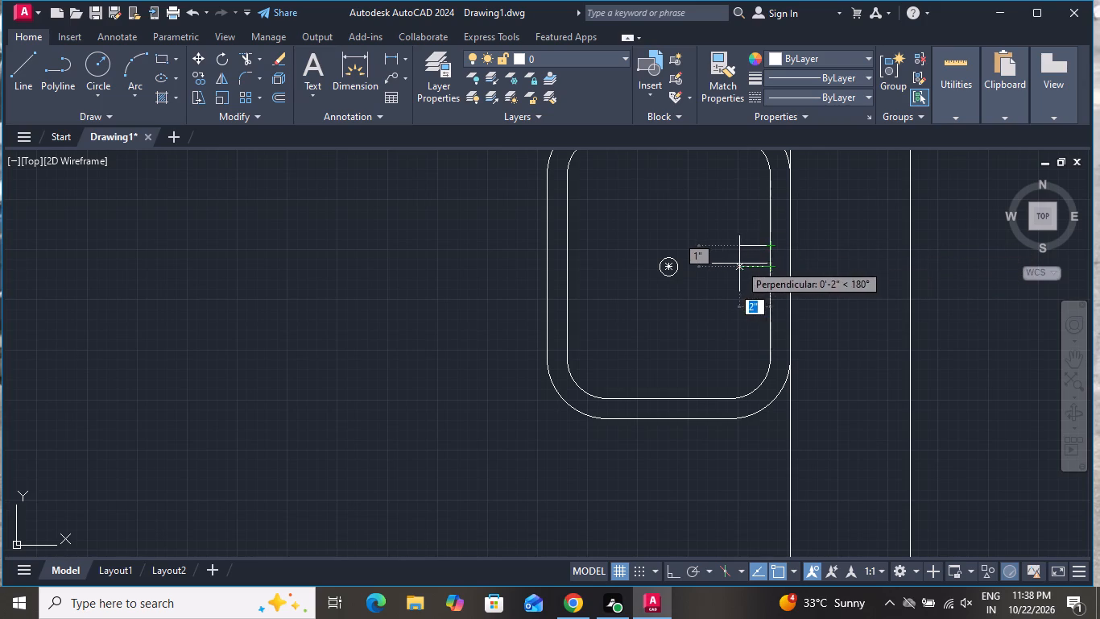
pyautogui.click(710, 256)
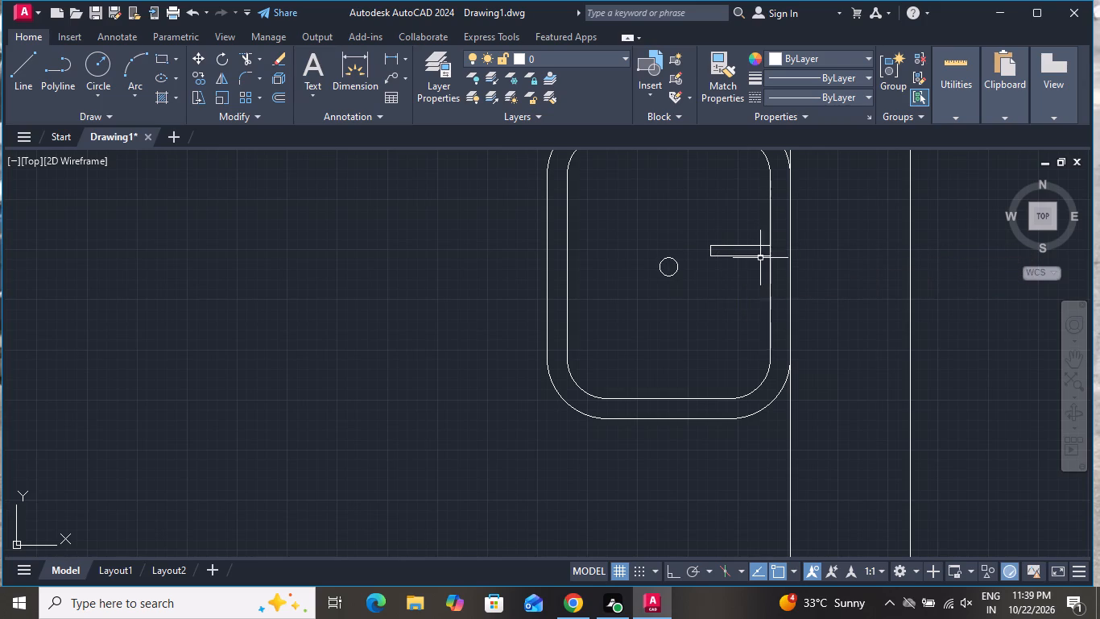
# Move the tap rectangle so it lines up with the drain circle and its end sits on the washbasin's inner outline.
pyautogui.click(763, 239)
pyautogui.click(755, 264)
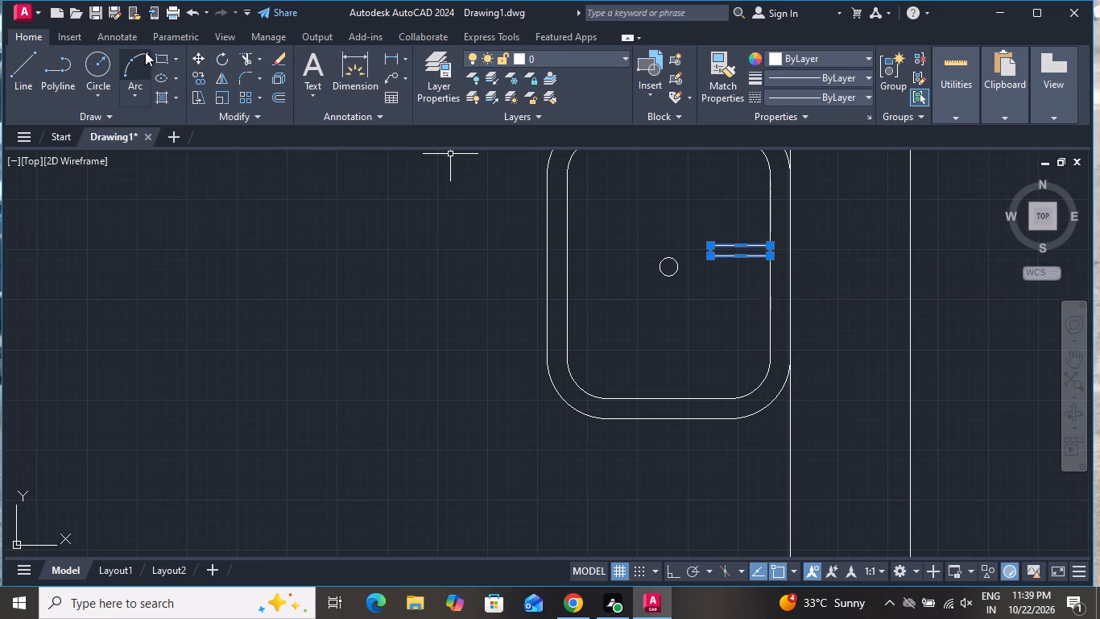
pyautogui.click(194, 62)
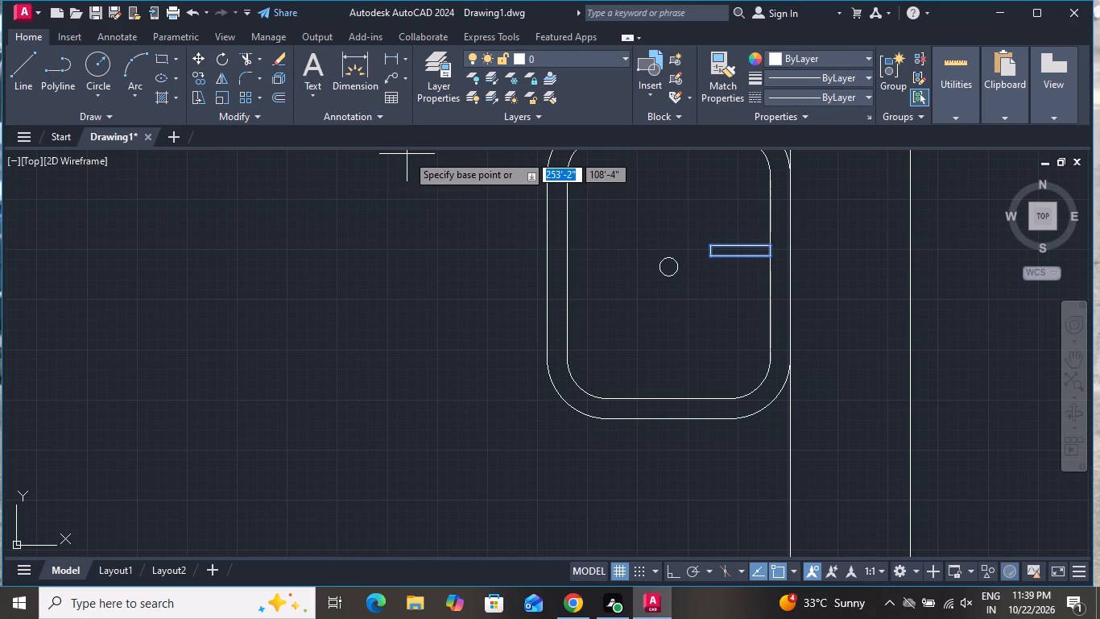
pyautogui.click(765, 256)
pyautogui.click(766, 272)
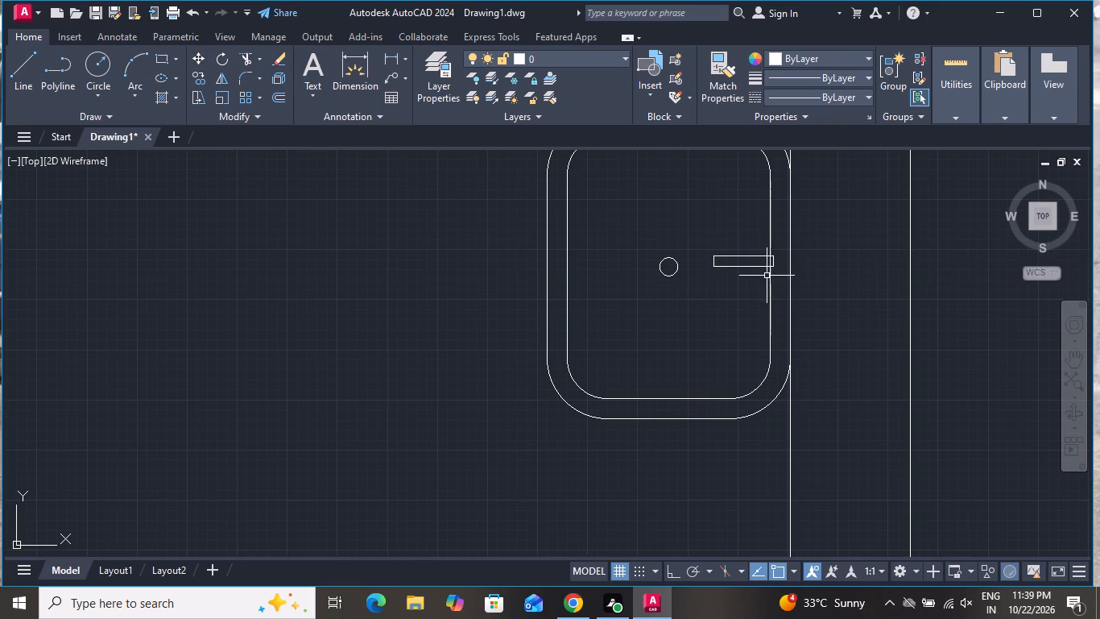
pyautogui.scroll(3, 775, 261)
pyautogui.click(706, 221)
pyautogui.click(638, 328)
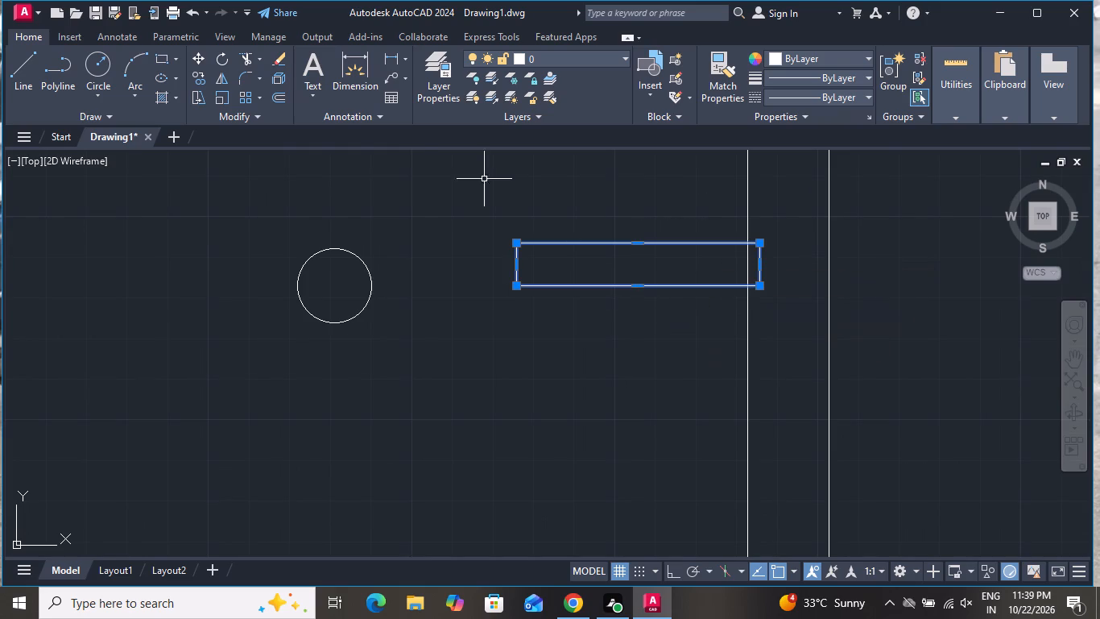
pyautogui.click(196, 56)
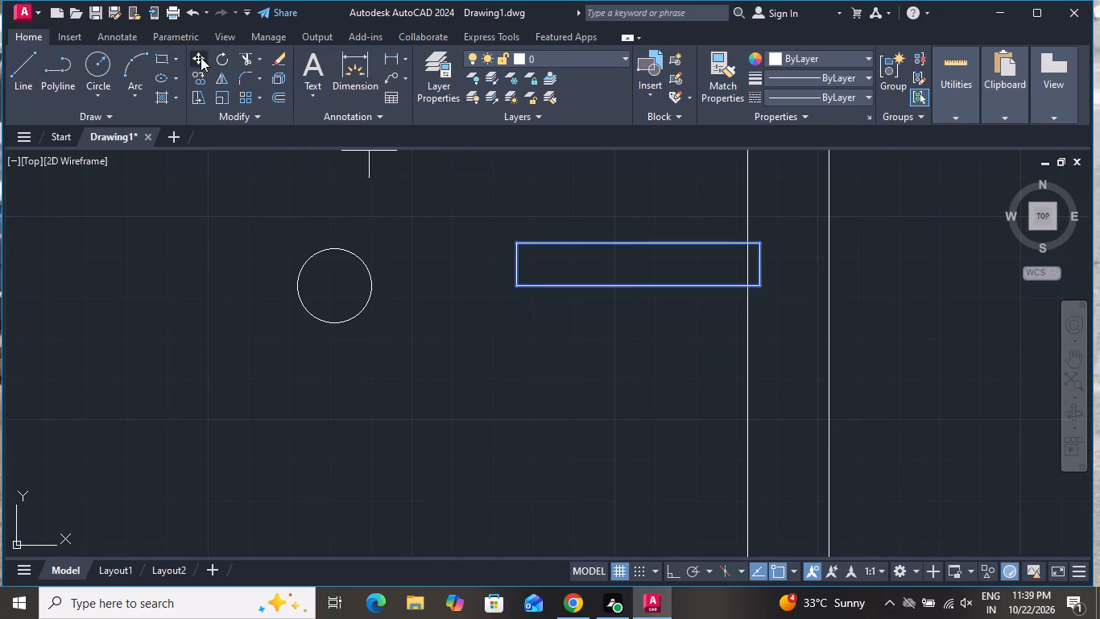
pyautogui.click(763, 287)
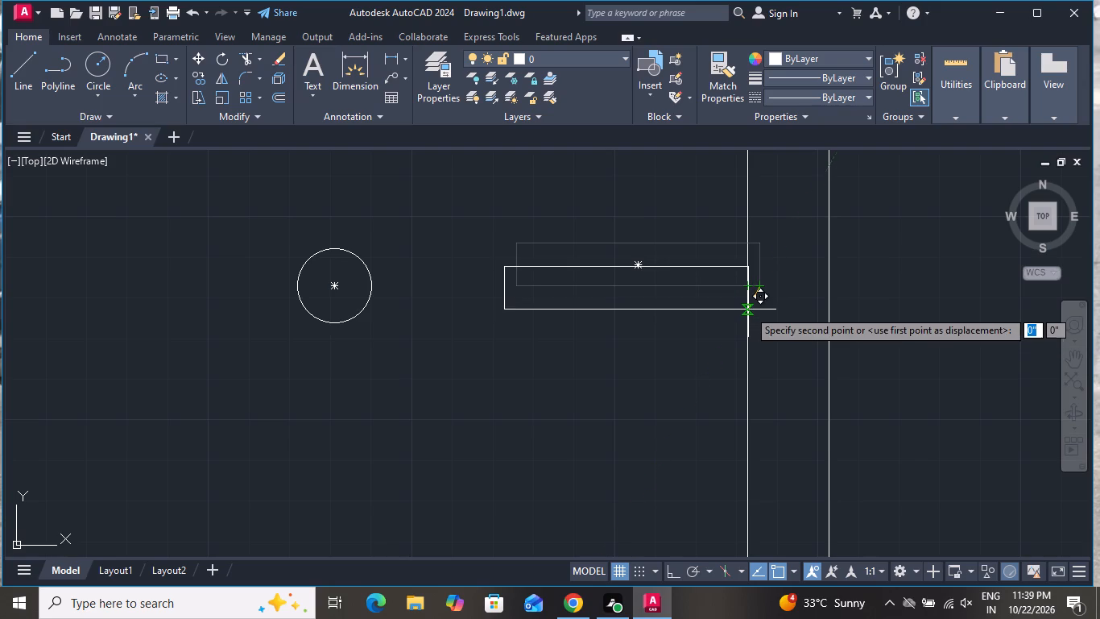
pyautogui.click(748, 309)
# Move the toilet along the bathroom's outer side wall, closer to the wall with the bathroom window.
pyautogui.scroll(-4, 752, 299)
pyautogui.scroll(-2, 819, 214)
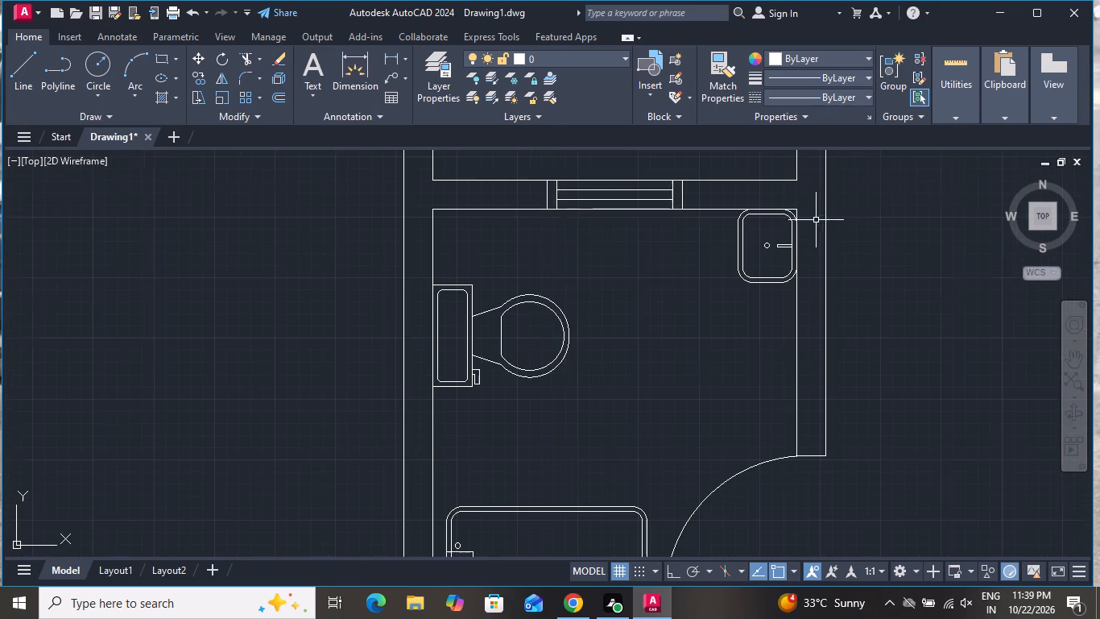
pyautogui.click(567, 280)
pyautogui.click(477, 393)
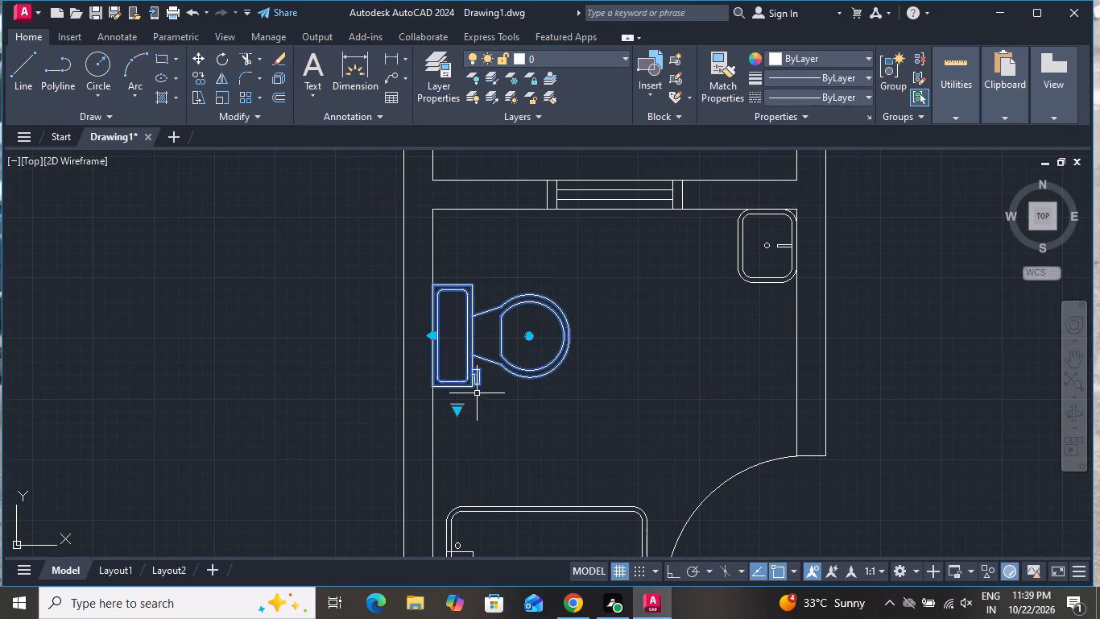
pyautogui.click(203, 51)
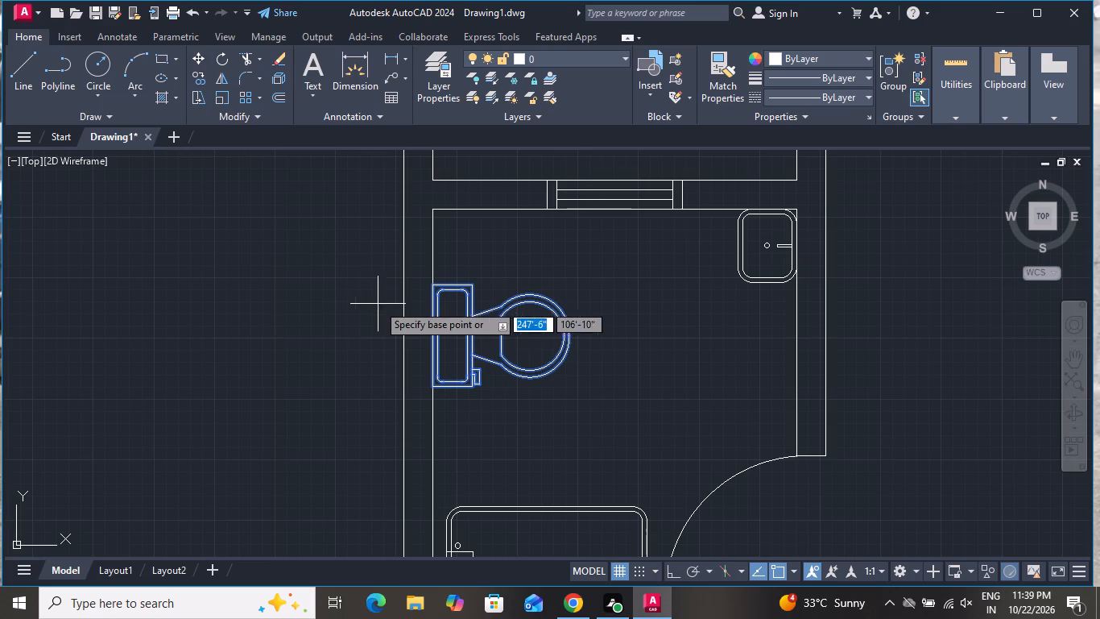
pyautogui.click(432, 331)
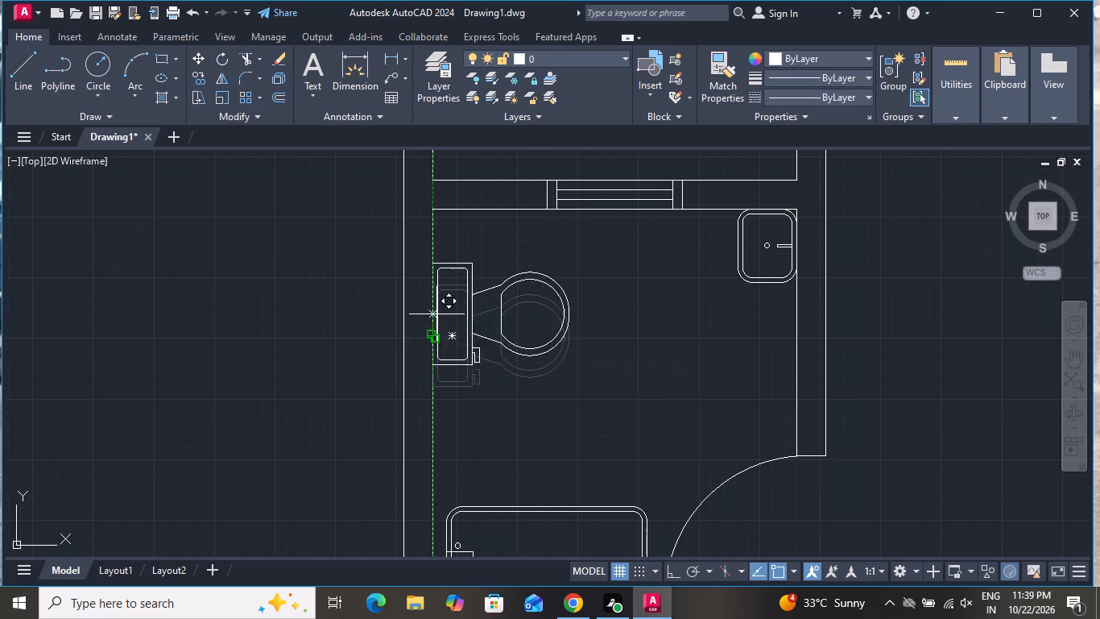
pyautogui.click(437, 285)
# Draw two short lines across the small upper room's partition thickness, at the outer wall's inner face and the bathroom window wall's upper face.
pyautogui.scroll(-1, 445, 312)
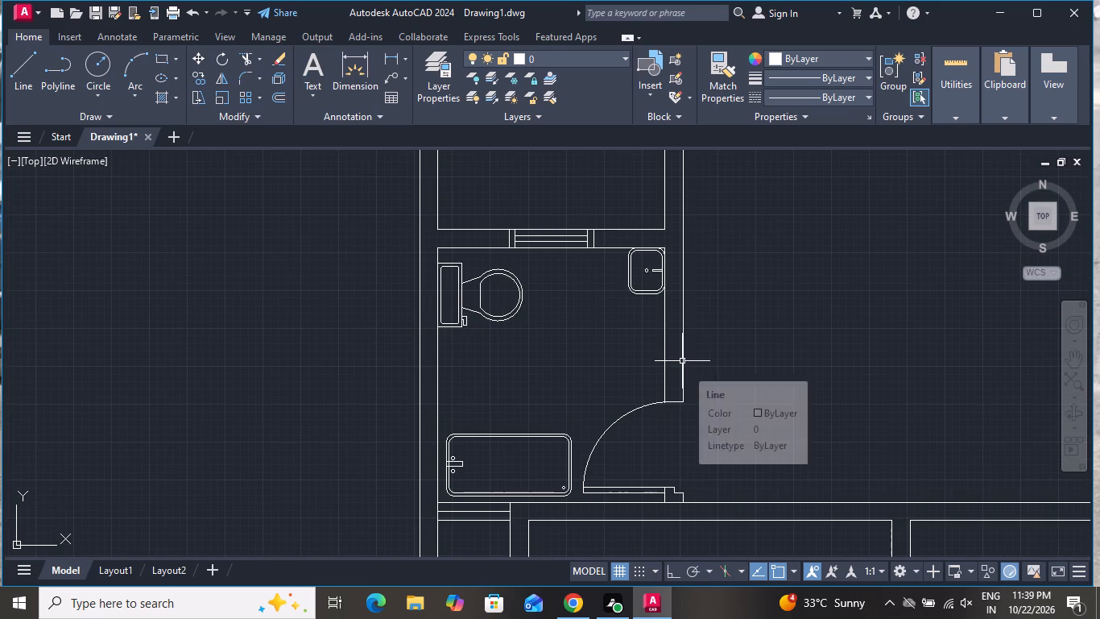
pyautogui.scroll(-1, 683, 372)
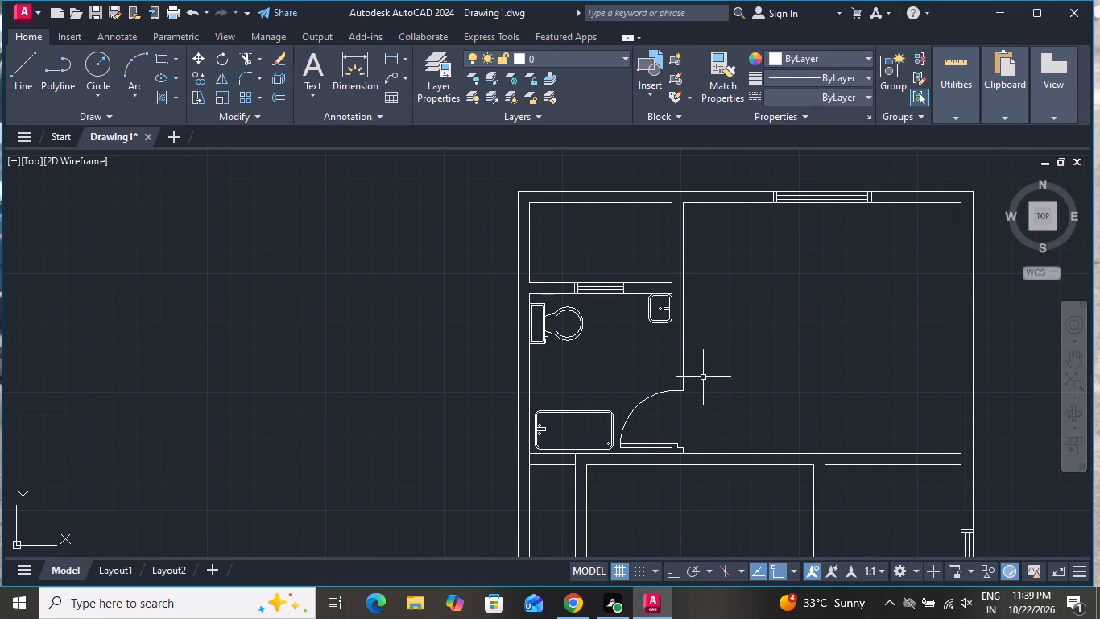
pyautogui.scroll(-2, 703, 377)
pyautogui.scroll(1, 761, 275)
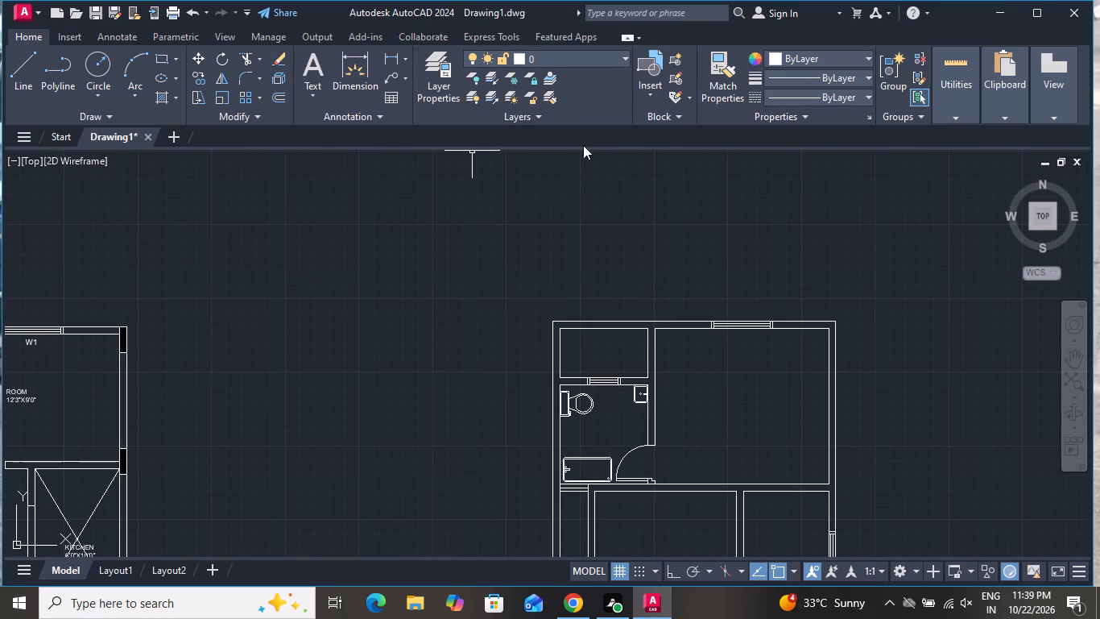
pyautogui.scroll(2, 677, 349)
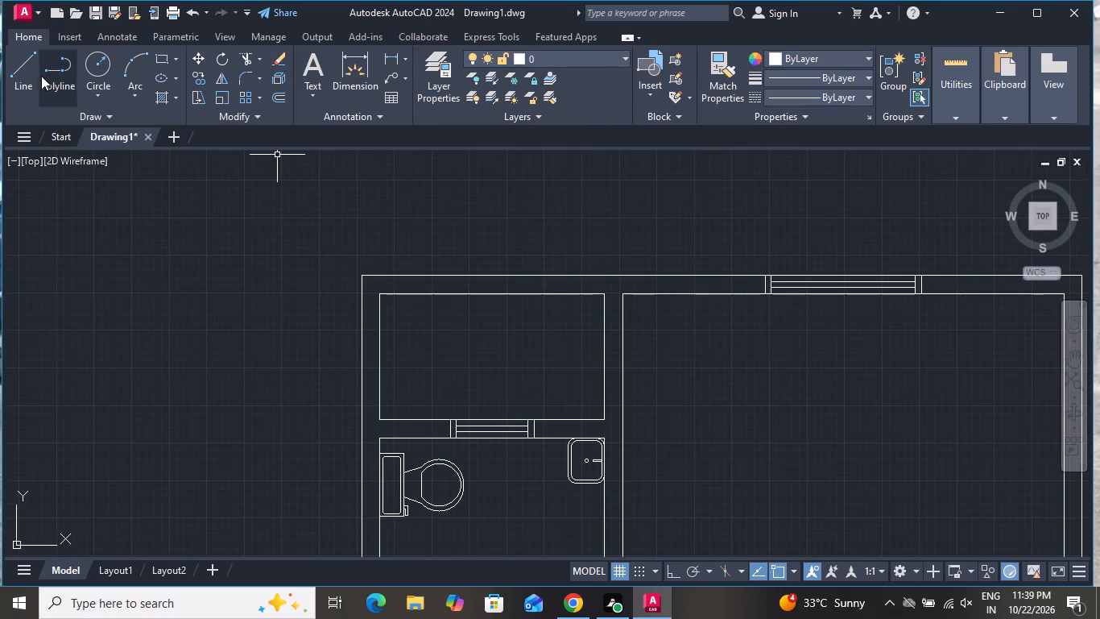
pyautogui.click(10, 77)
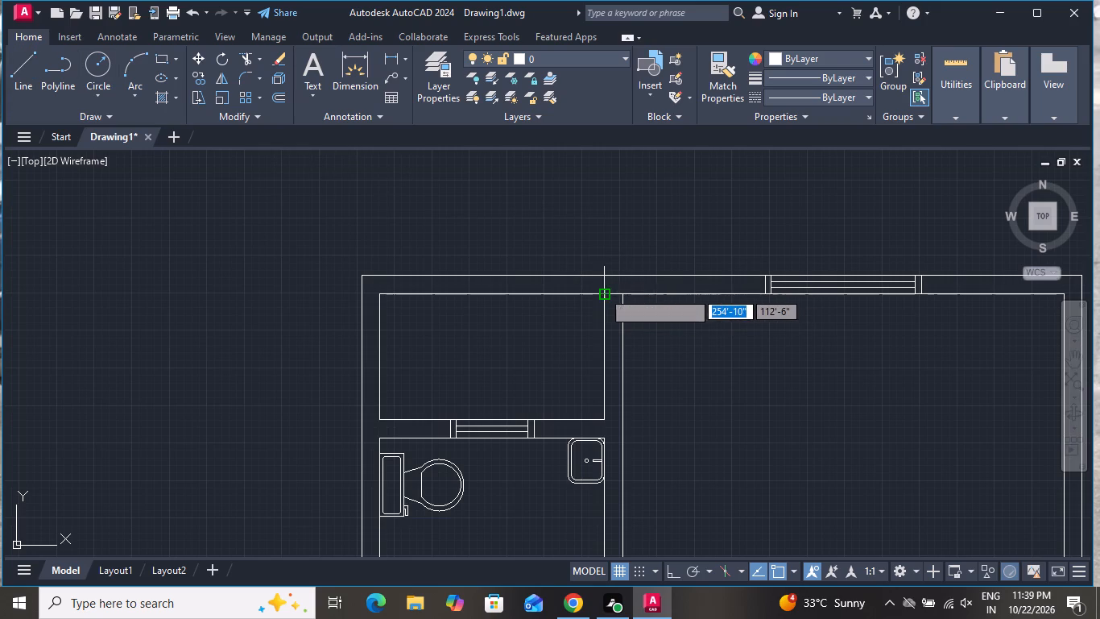
pyautogui.click(602, 291)
pyautogui.click(623, 298)
pyautogui.rightClick(623, 297)
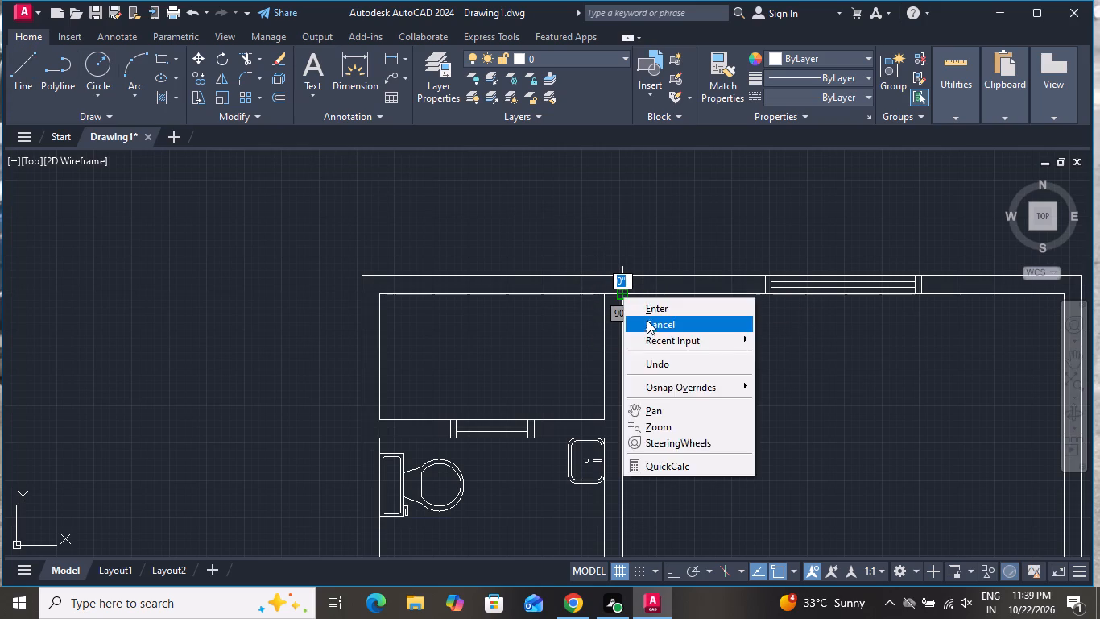
pyautogui.click(647, 321)
pyautogui.click(15, 67)
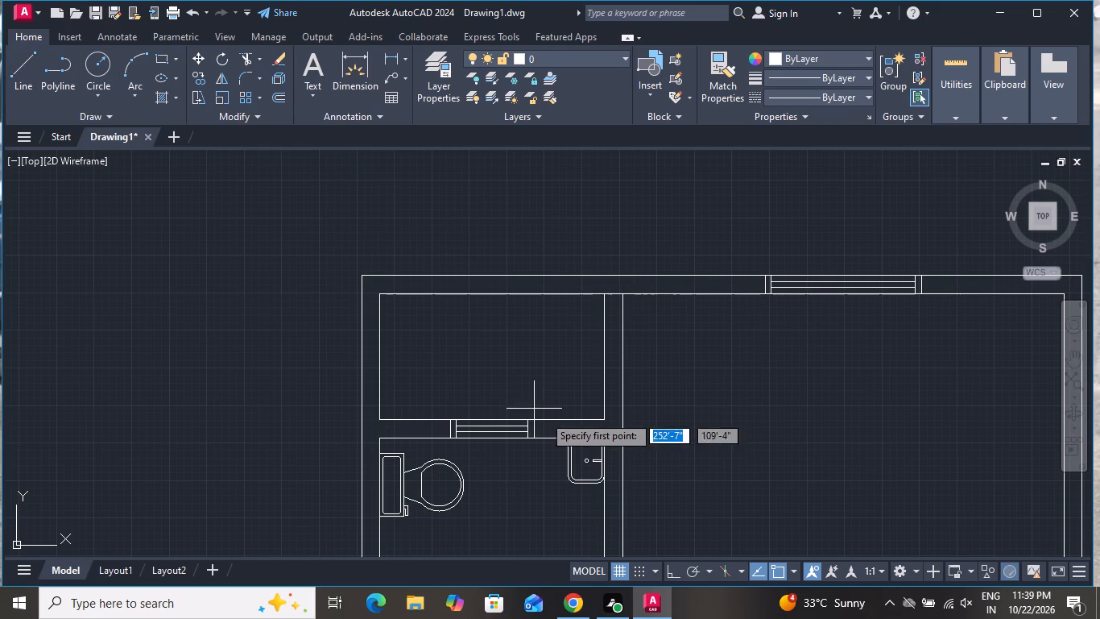
pyautogui.click(602, 420)
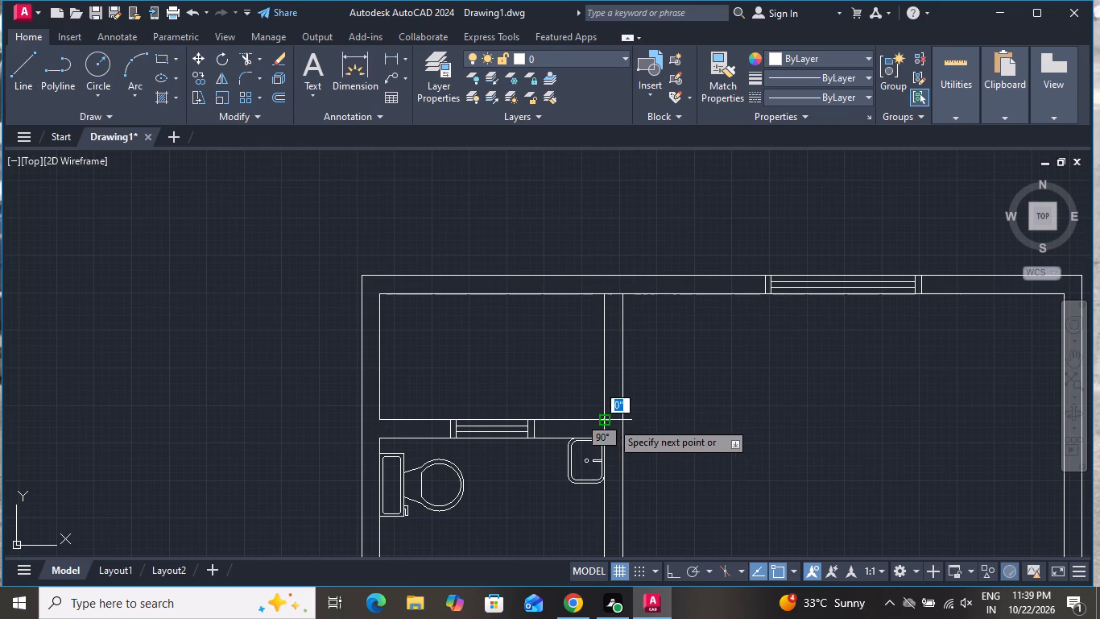
pyautogui.click(624, 422)
pyautogui.rightClick(624, 422)
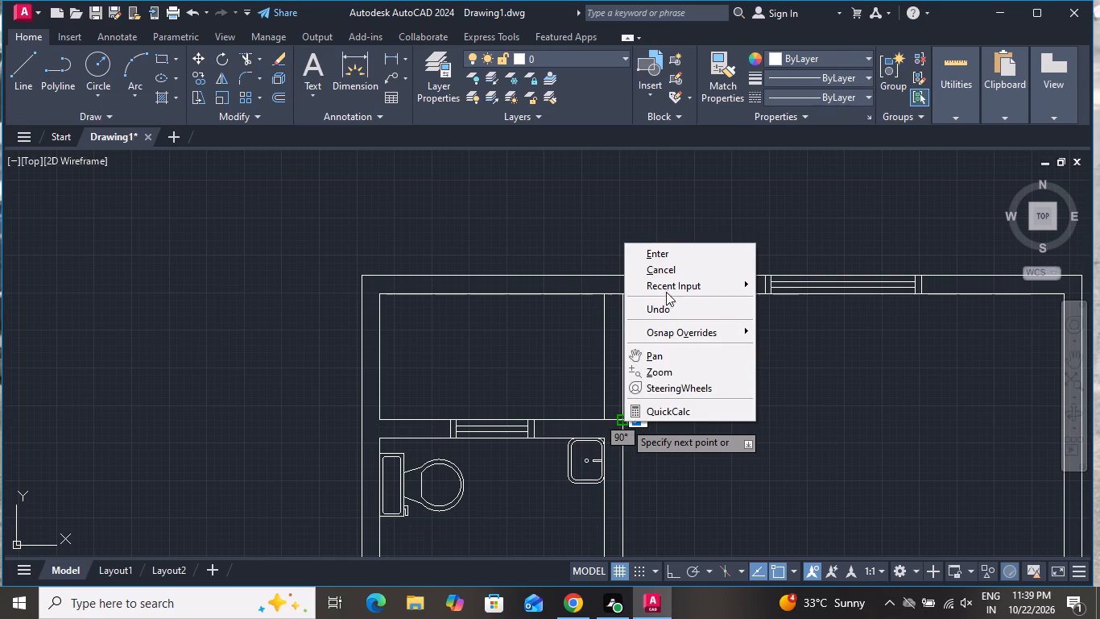
pyautogui.click(668, 265)
# Trim away both partition lines between the small upper room and the large room, down to the bathroom window wall.
pyautogui.click(247, 52)
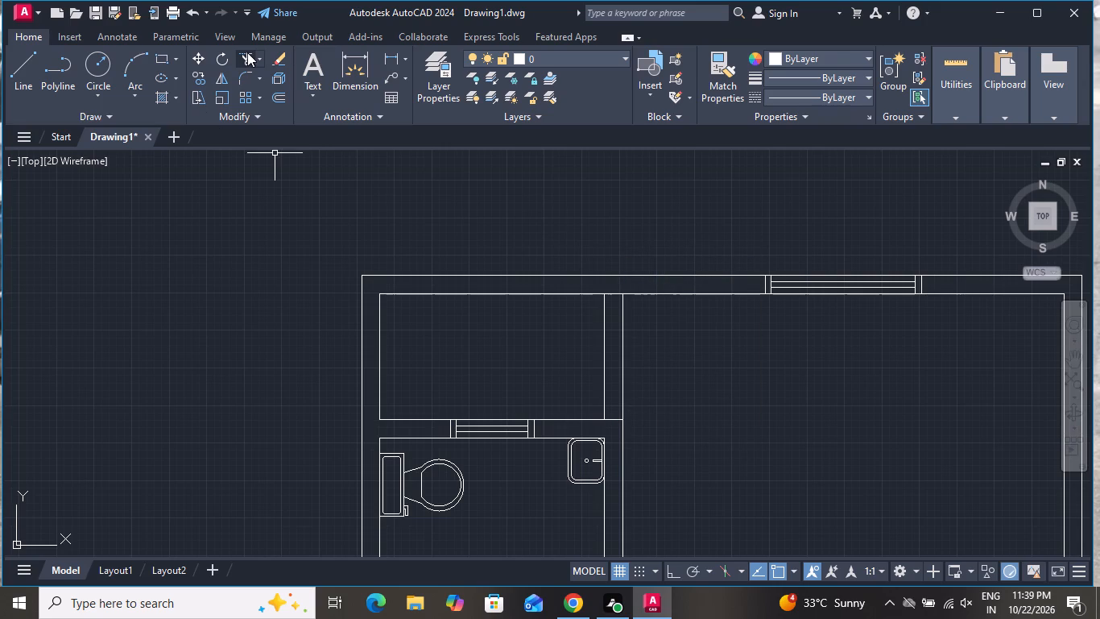
pyautogui.click(603, 356)
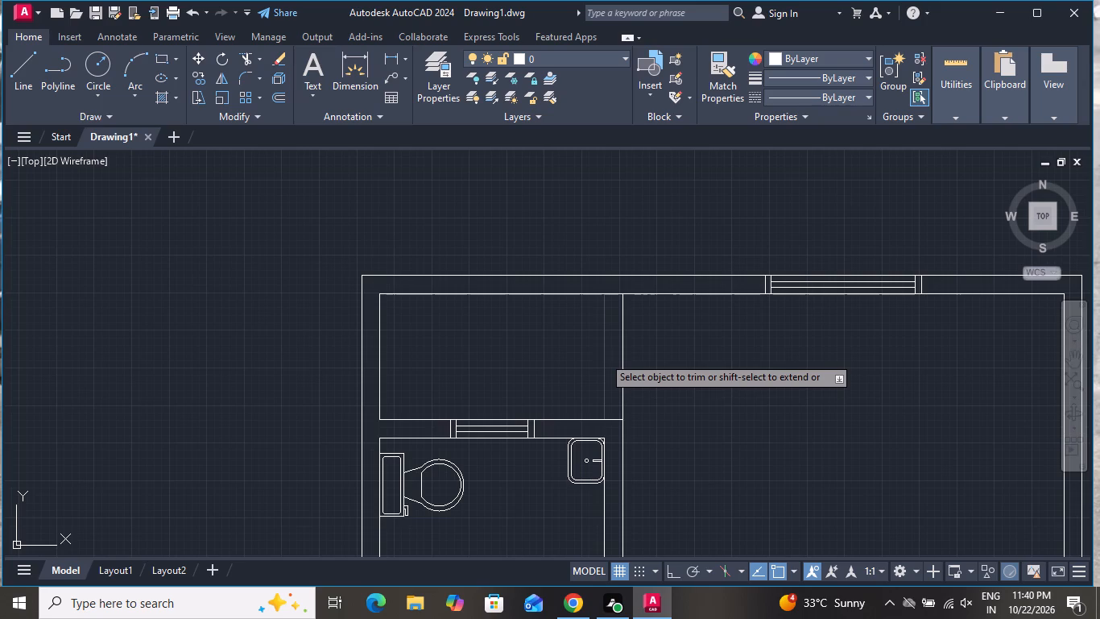
pyautogui.click(624, 345)
pyautogui.rightClick(627, 345)
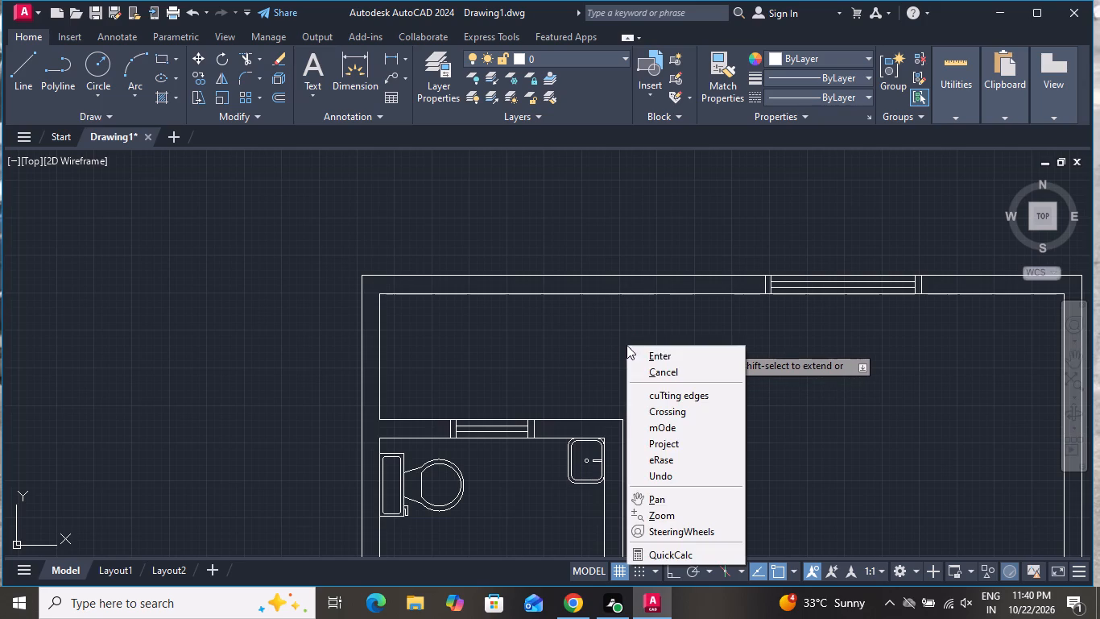
pyautogui.click(643, 372)
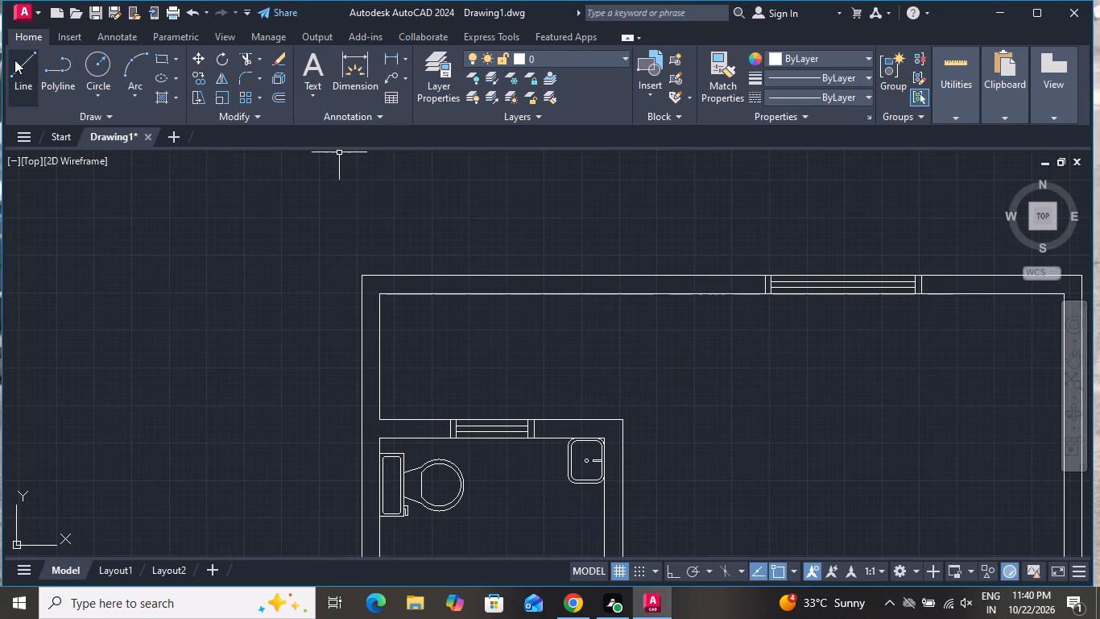
# Draw a single line from the bathroom window wall up to the outer wall, closing the small upper space along the trimmed partition's inner face.
pyautogui.click(14, 60)
pyautogui.click(602, 420)
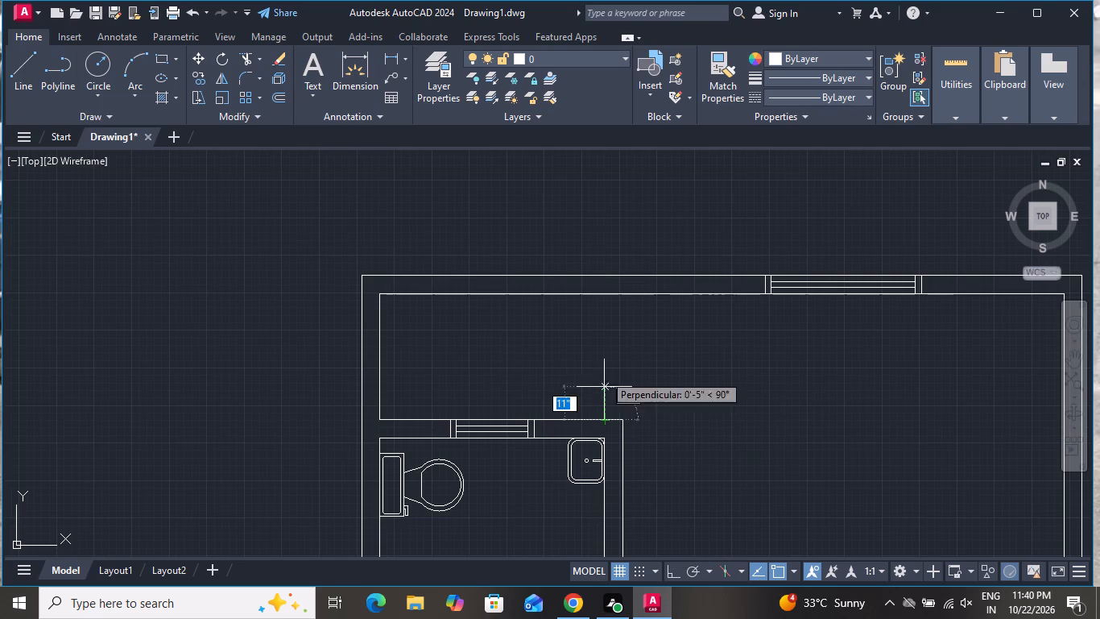
pyautogui.click(601, 296)
pyautogui.rightClick(601, 295)
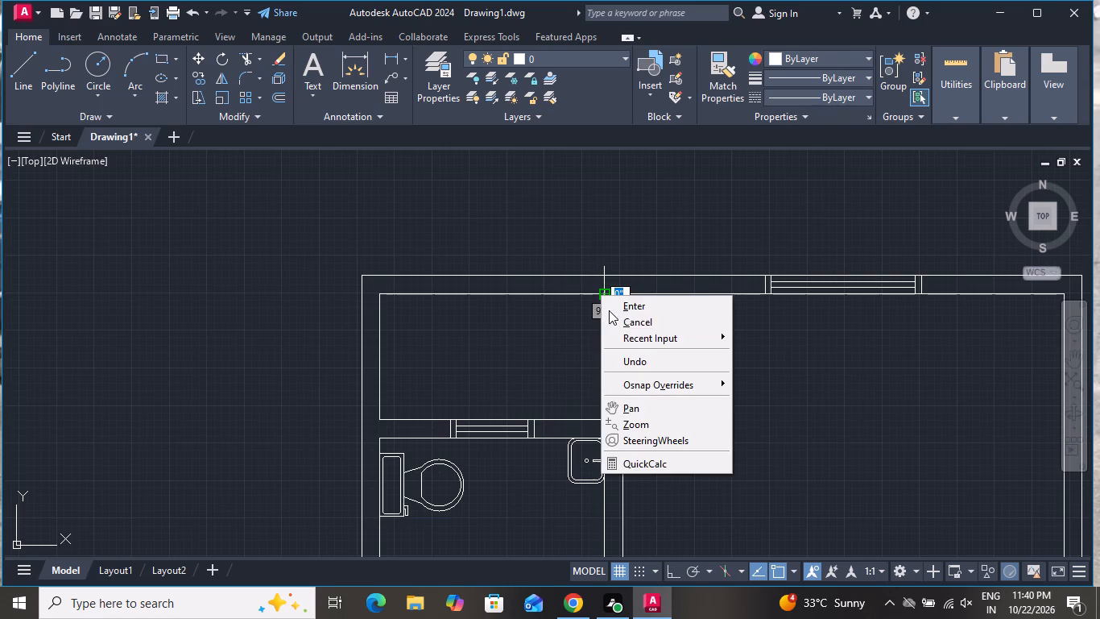
pyautogui.click(614, 323)
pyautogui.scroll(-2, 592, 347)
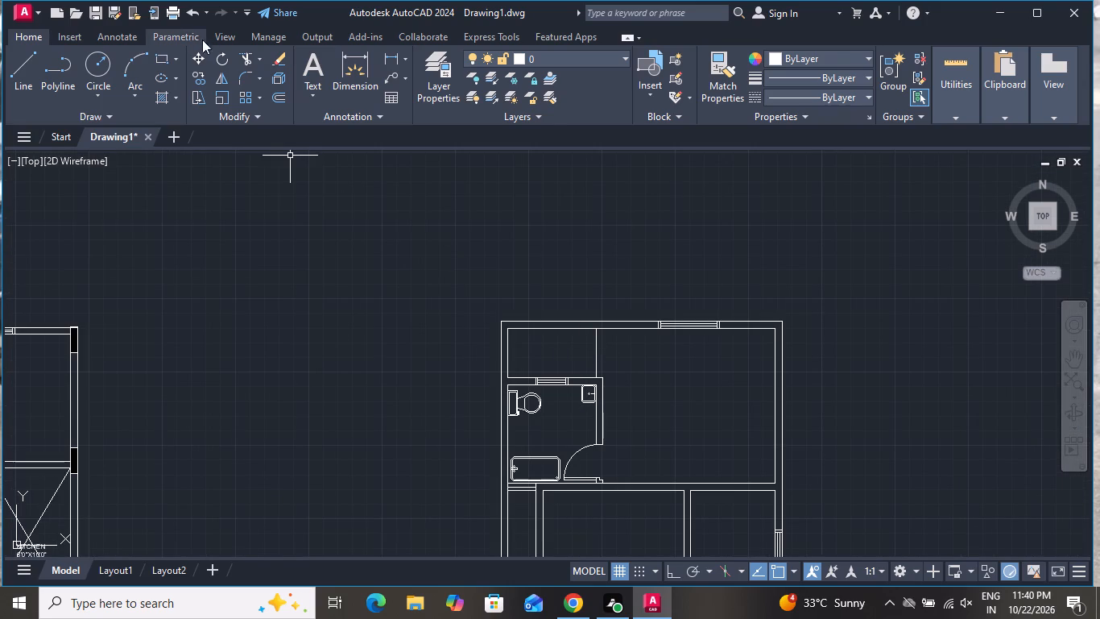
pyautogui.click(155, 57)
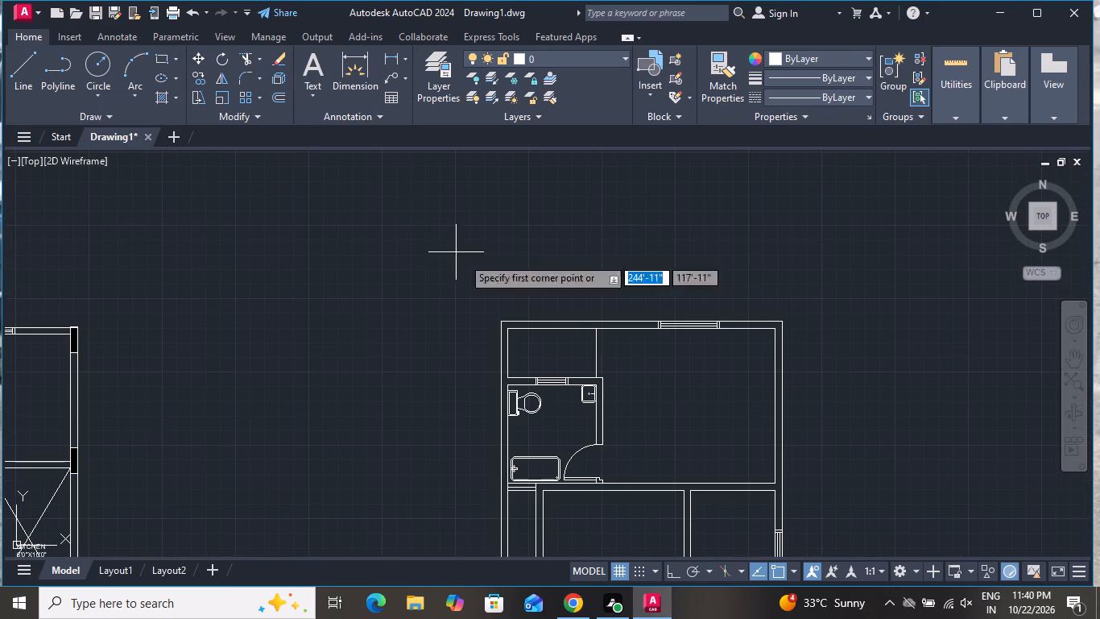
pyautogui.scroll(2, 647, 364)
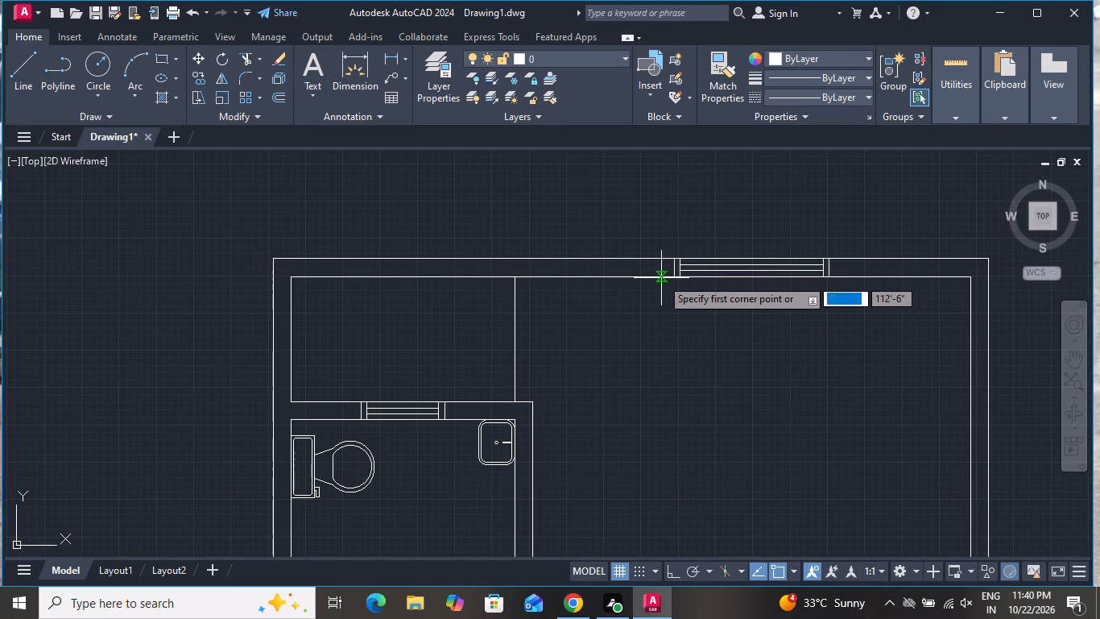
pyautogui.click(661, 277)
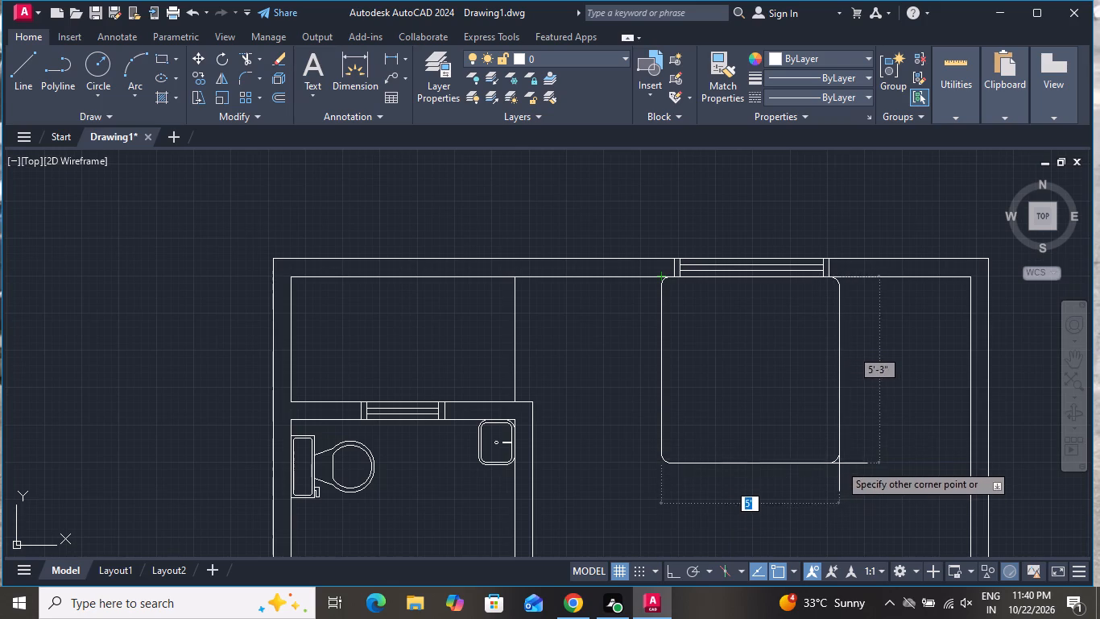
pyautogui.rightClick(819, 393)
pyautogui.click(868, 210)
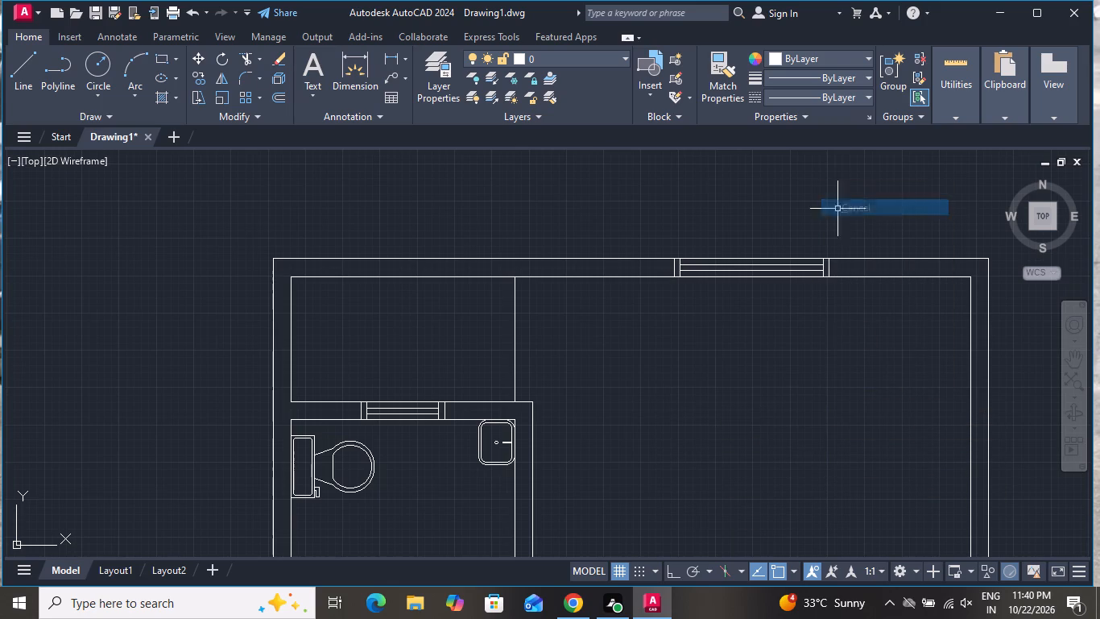
# Draw a rounded rectangle about 4'-11" by 3'-7" as the bed, against the large upper room's outer side wall.
pyautogui.click(163, 56)
pyautogui.scroll(-2, 416, 171)
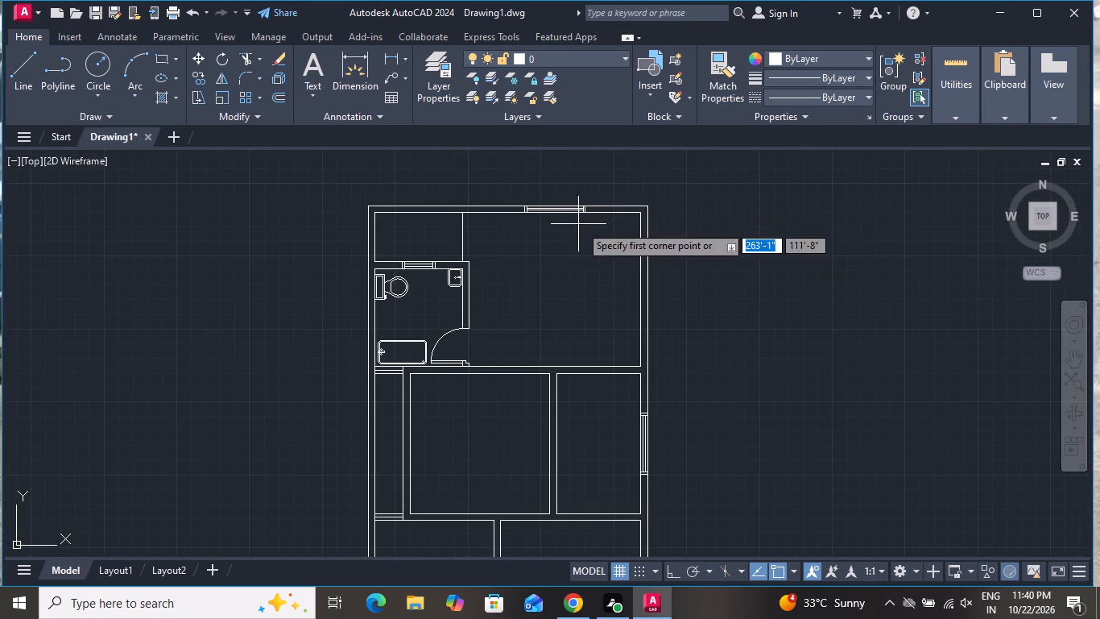
pyautogui.scroll(1, 622, 272)
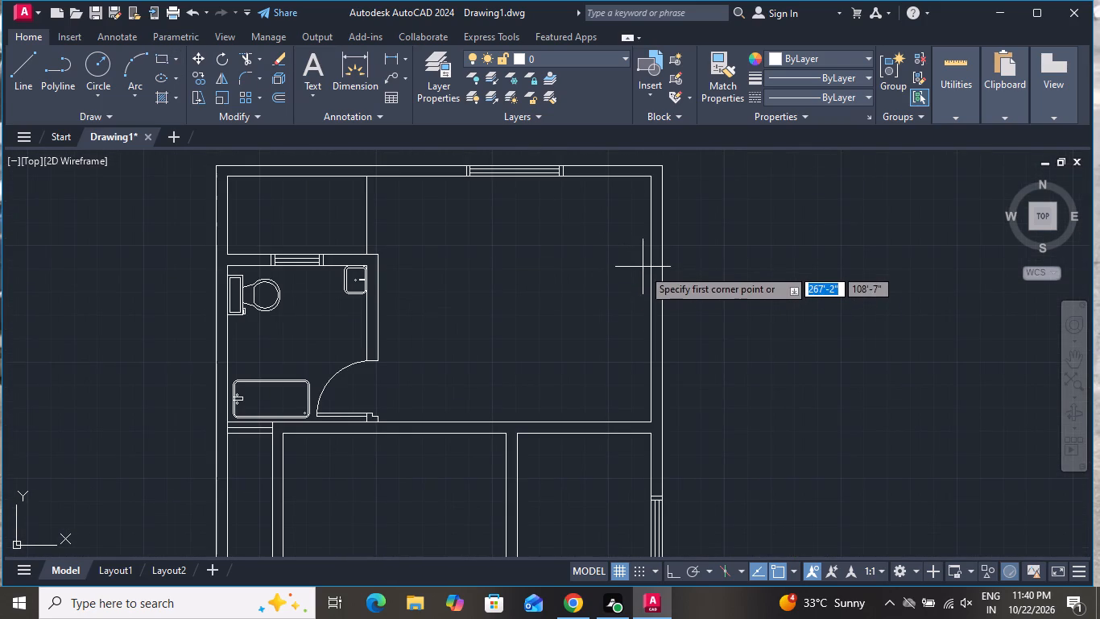
pyautogui.click(650, 276)
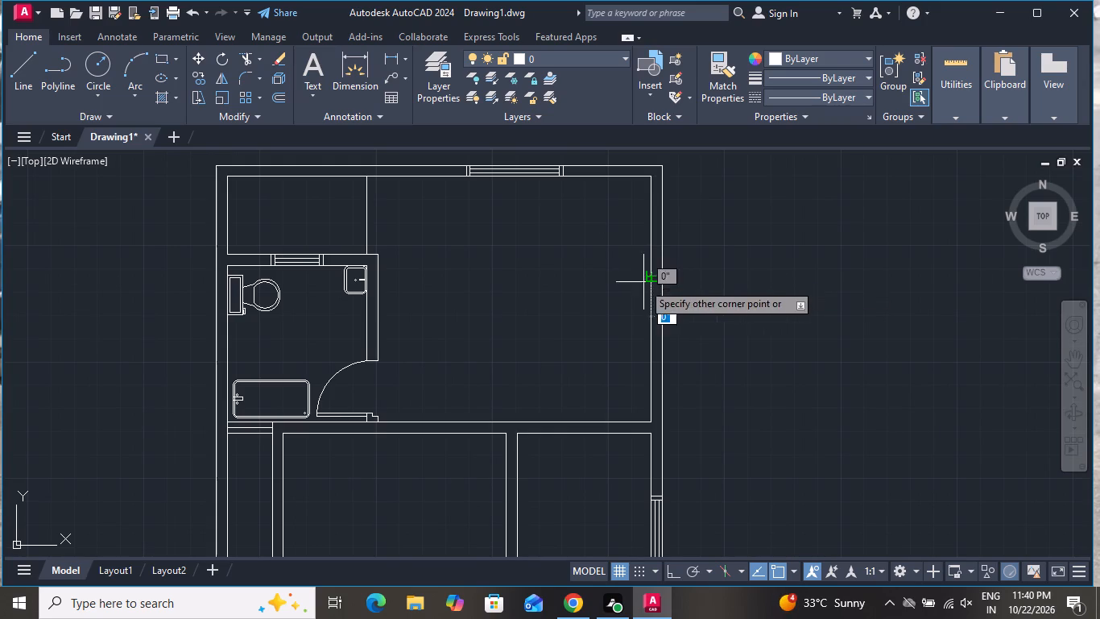
pyautogui.click(541, 356)
# Move the bed rectangle about 1'-3" along the outer side wall, towards the wall with the large room's window.
pyautogui.click(593, 274)
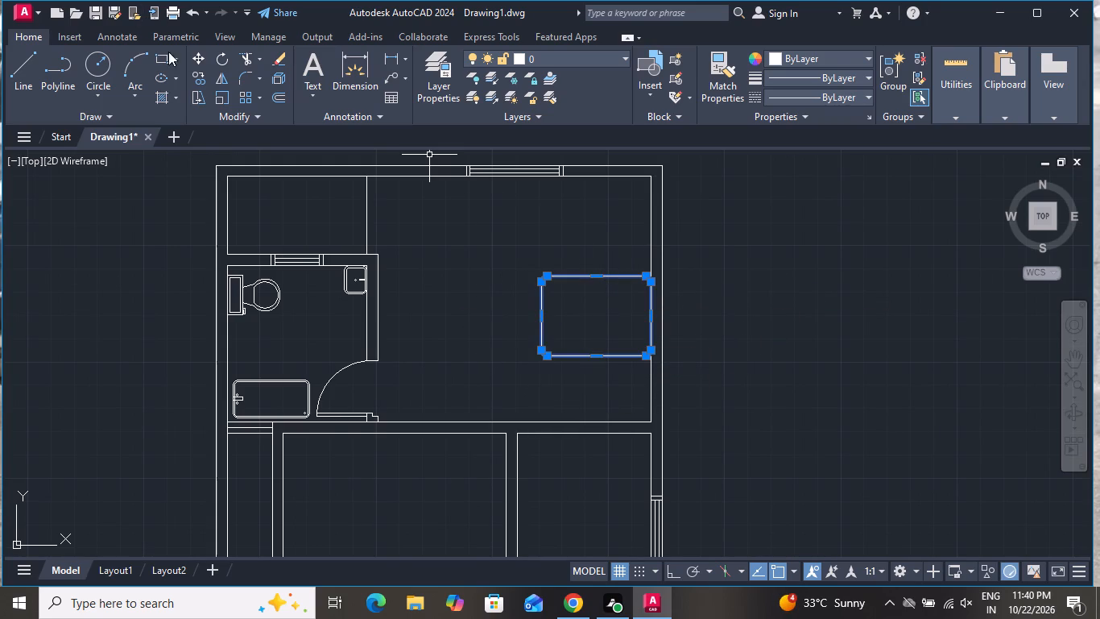
pyautogui.click(203, 50)
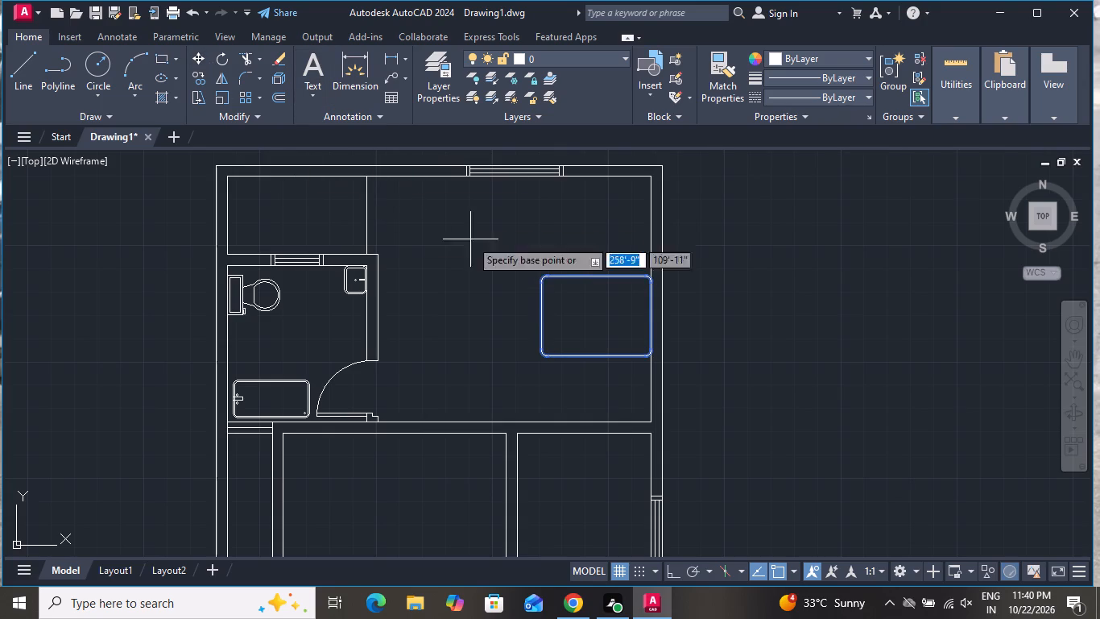
pyautogui.click(585, 333)
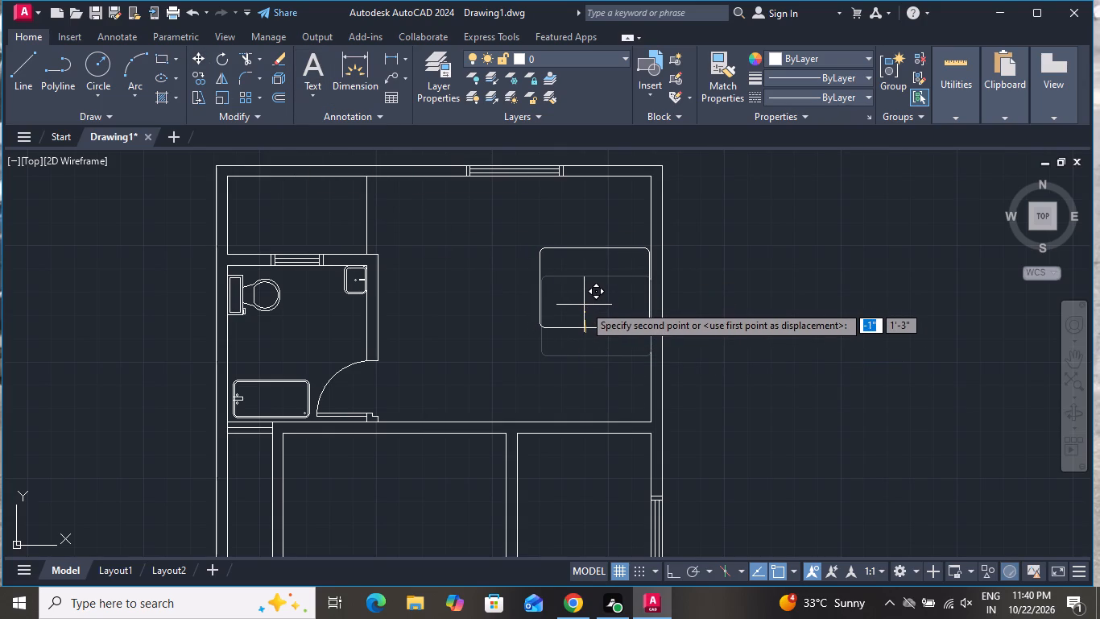
pyautogui.click(584, 305)
# Offset the bed rectangle outward by 1" to give it a double outline.
pyautogui.press('o')
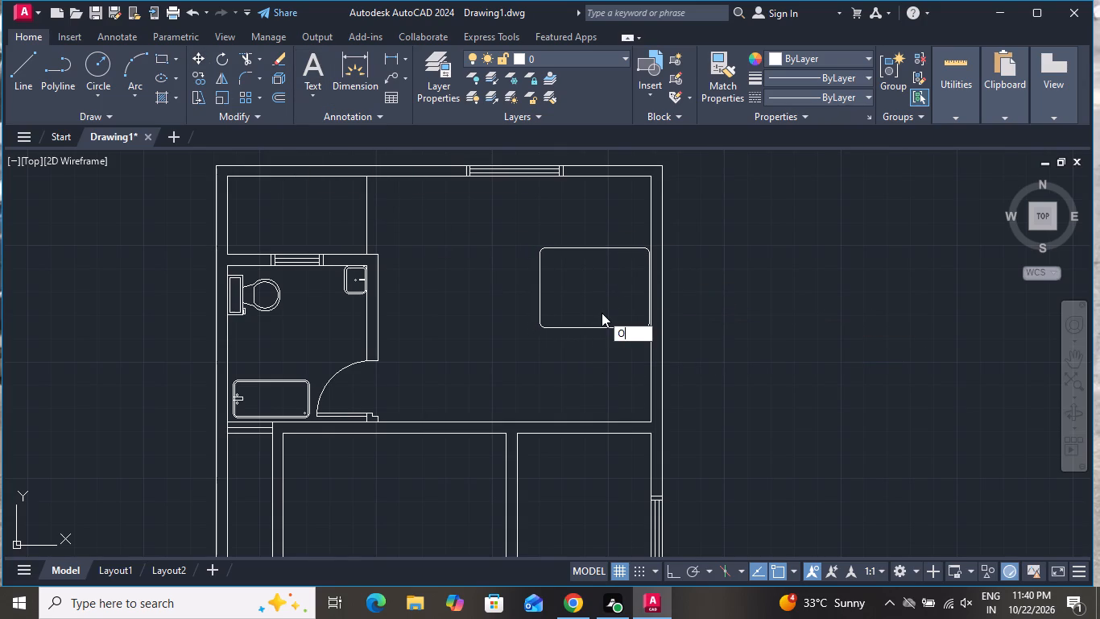
pyautogui.press('space')
pyautogui.press('1')
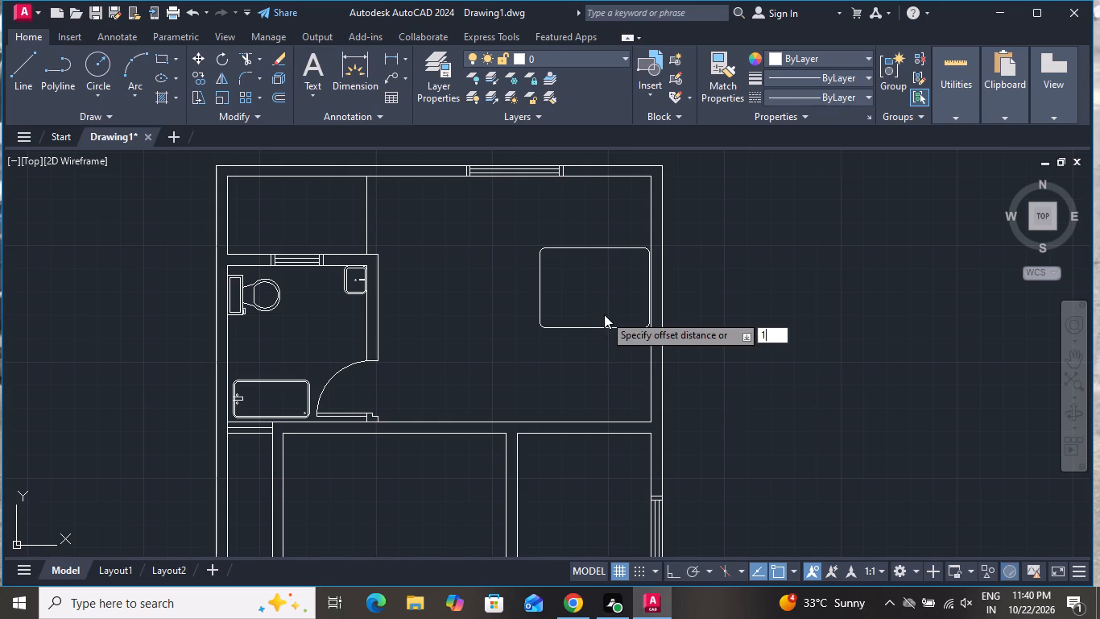
pyautogui.hotkey('shift', '"')
pyautogui.press('Return')
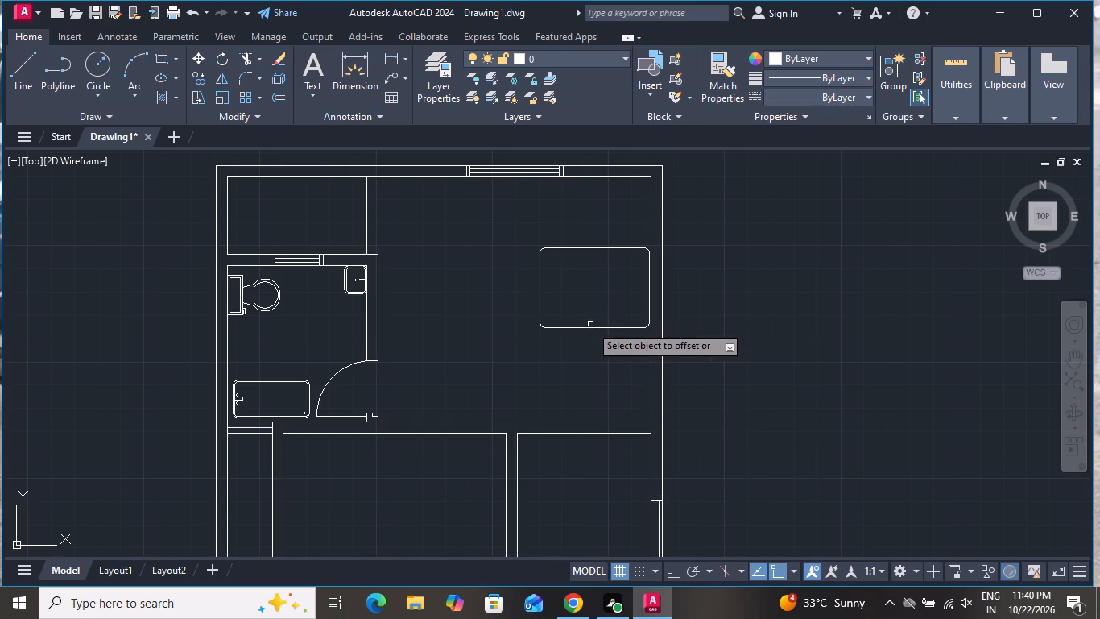
pyautogui.click(562, 326)
pyautogui.click(562, 321)
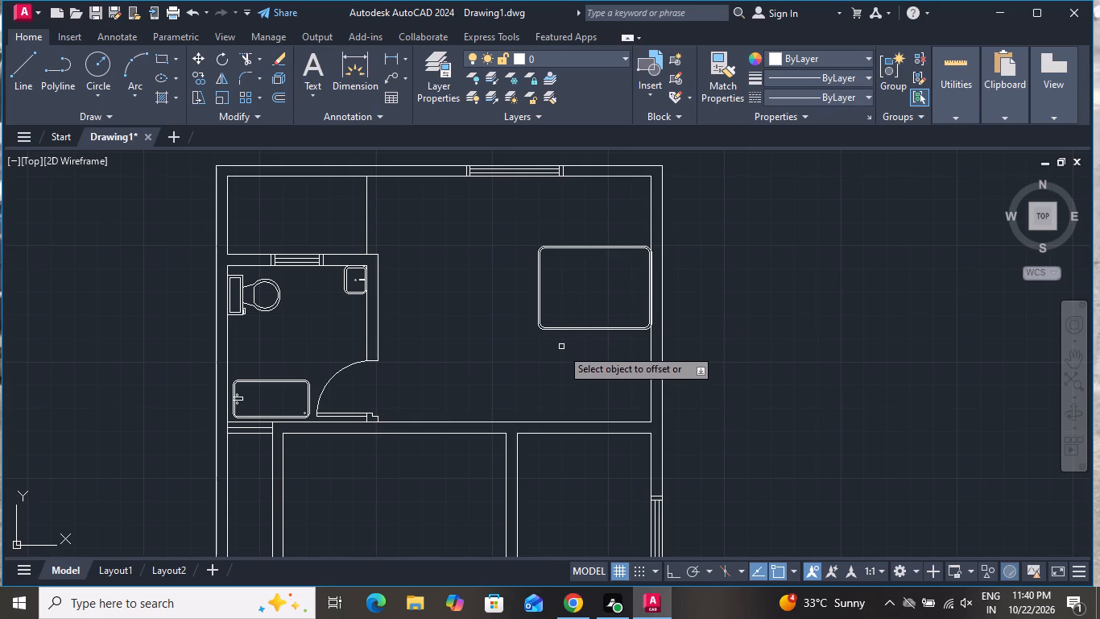
pyautogui.rightClick(558, 354)
pyautogui.click(593, 376)
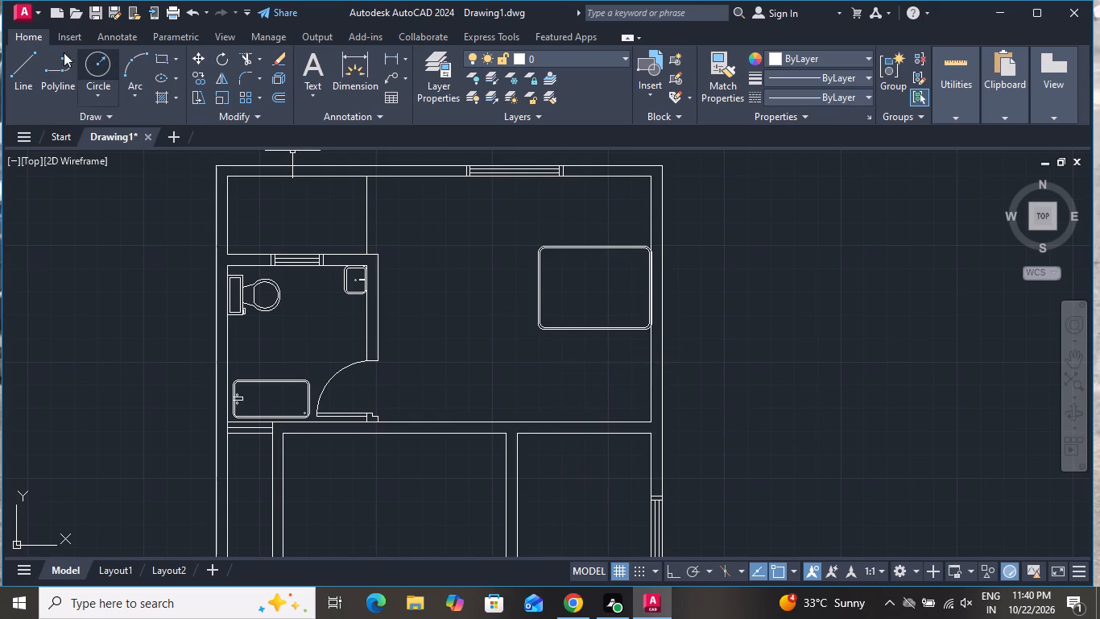
# Draw a straight vertical line across the bed near its wall end as the blanket edge, stopping short of both long sides.
pyautogui.click(23, 60)
pyautogui.scroll(2, 615, 256)
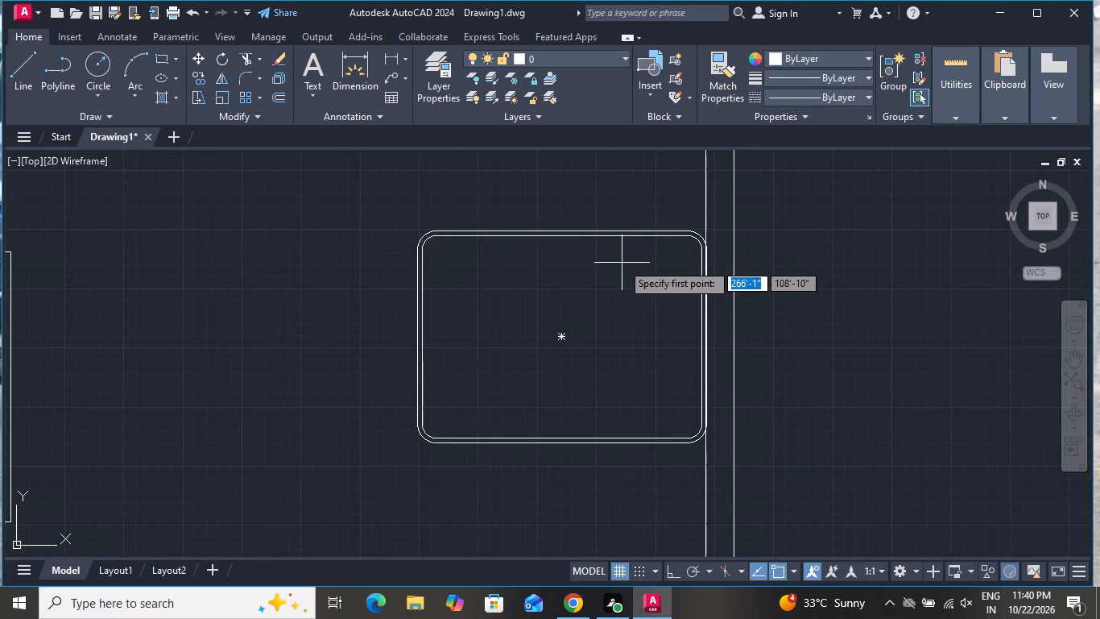
pyautogui.click(622, 255)
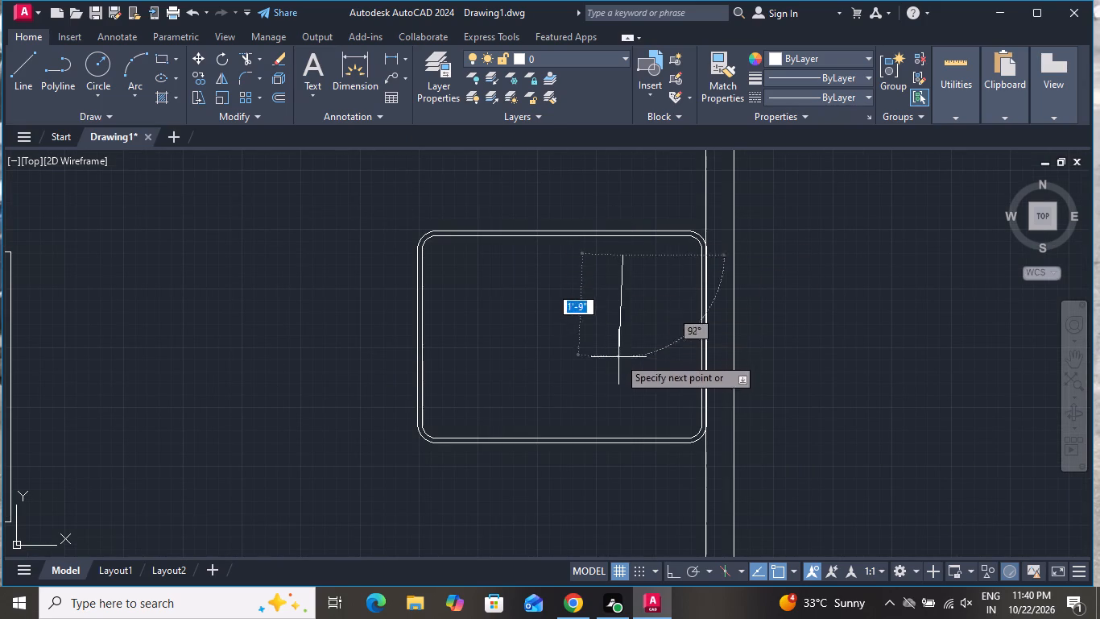
pyautogui.click(671, 575)
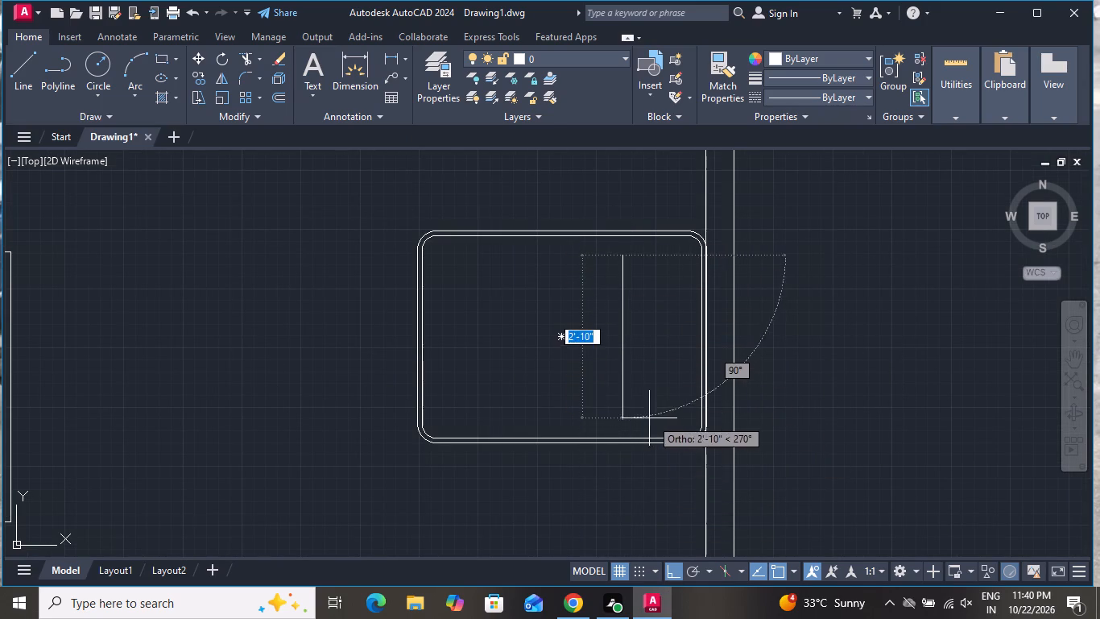
pyautogui.click(630, 398)
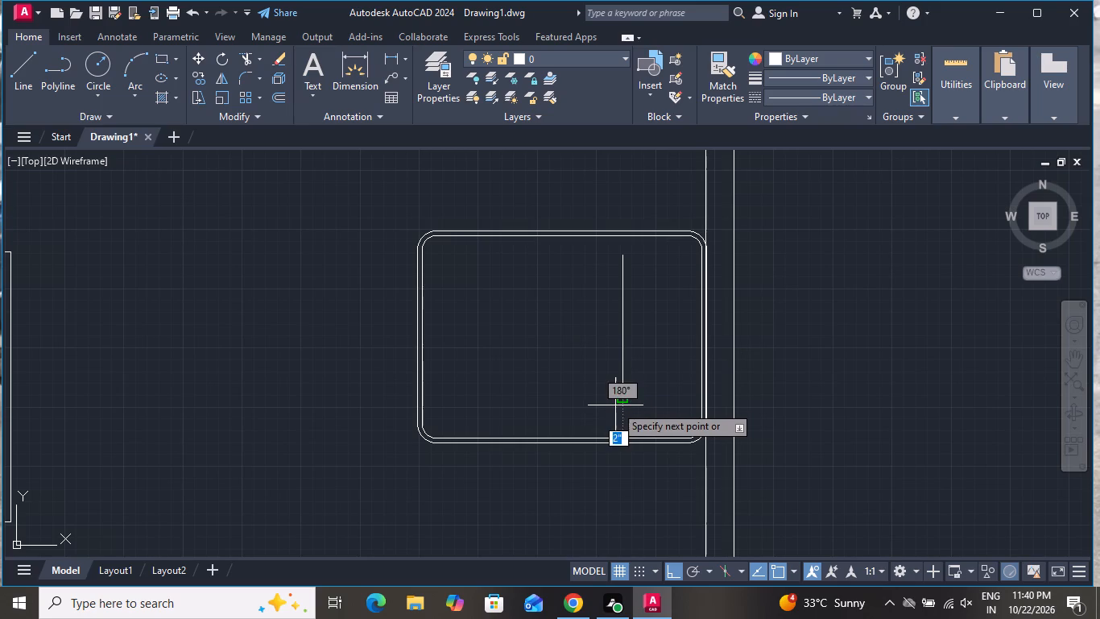
# Draw a triangular blanket fold from the blanket edge's lower end to the bed's lower inner outline and back.
pyautogui.click(672, 574)
pyautogui.scroll(2, 602, 443)
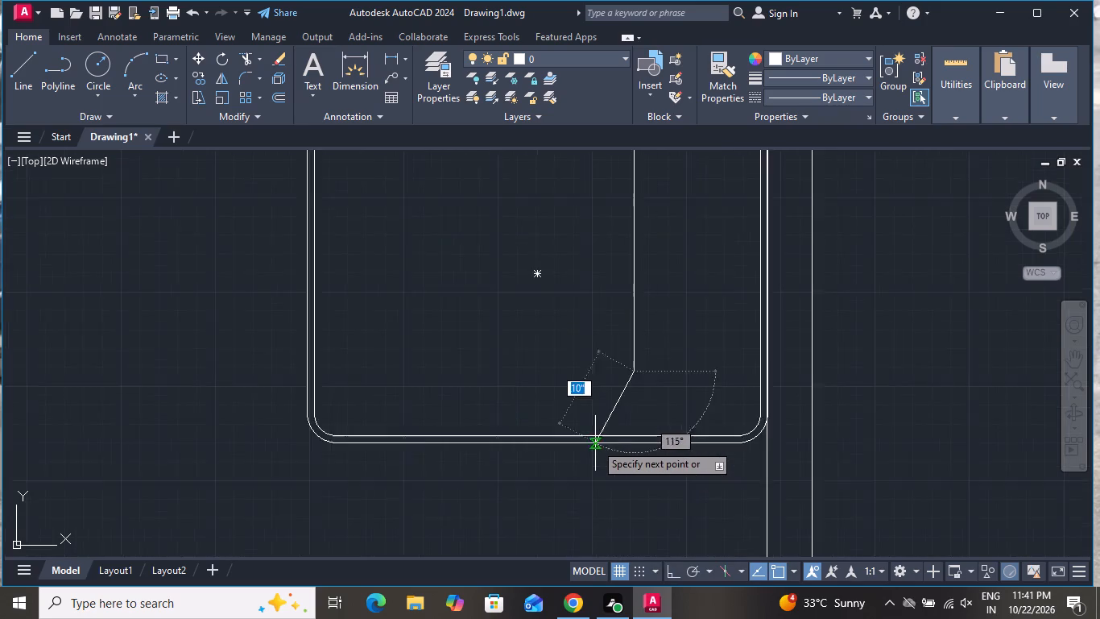
pyautogui.scroll(1, 595, 443)
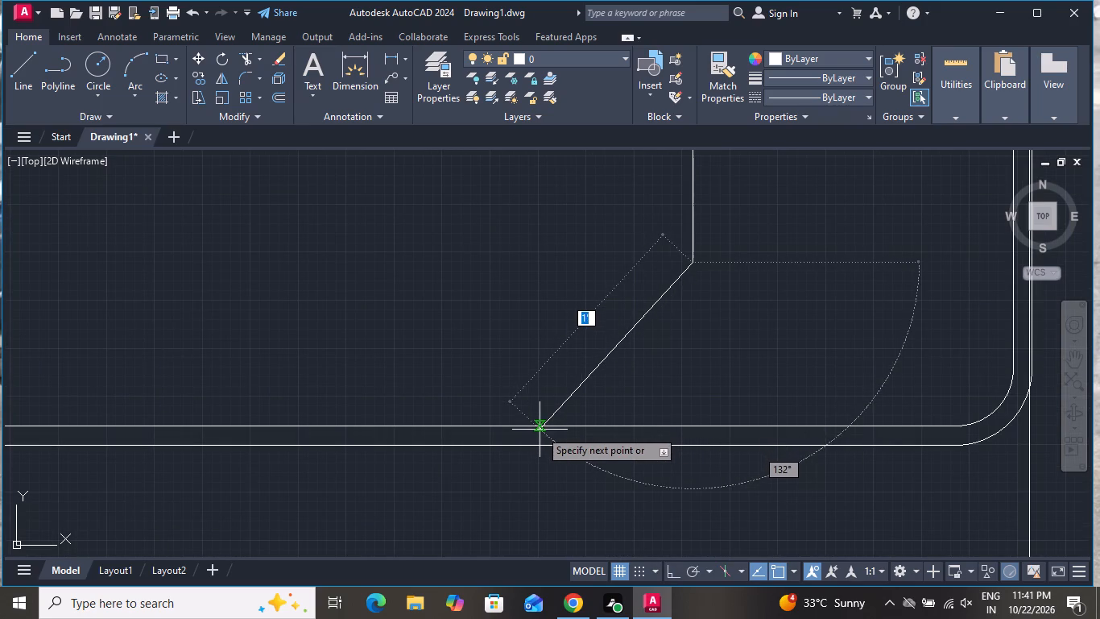
pyautogui.click(540, 426)
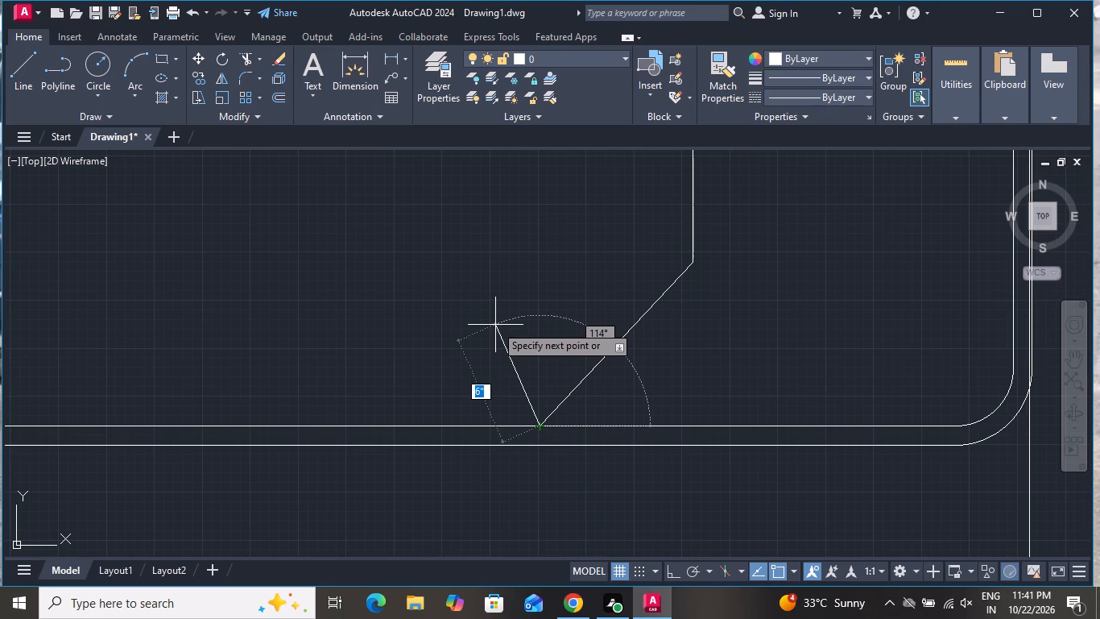
pyautogui.click(461, 217)
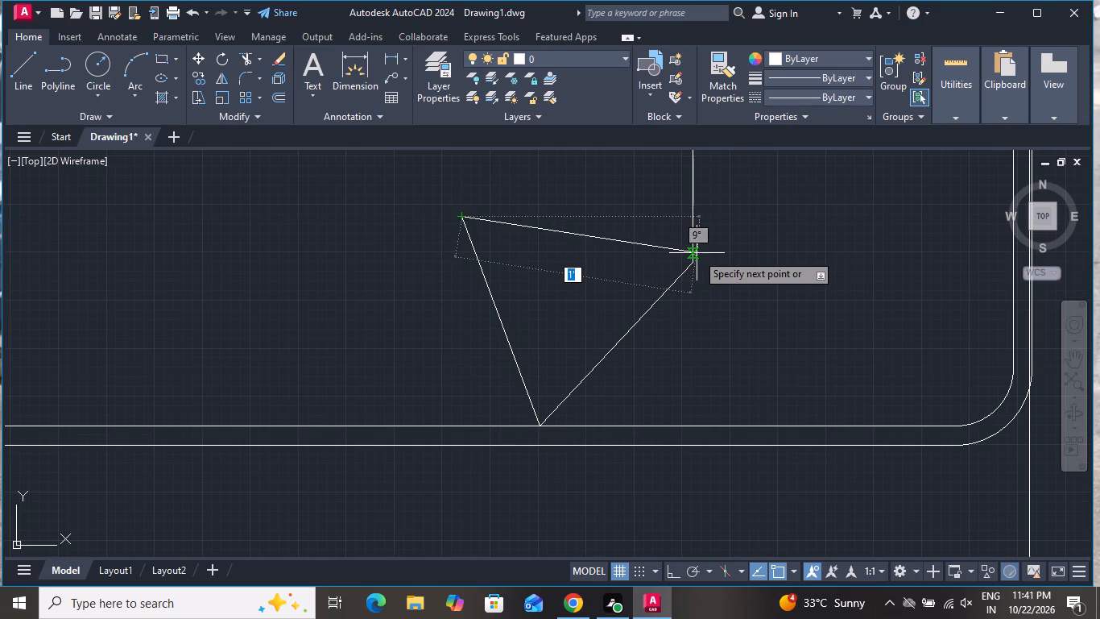
pyautogui.click(693, 260)
pyautogui.rightClick(693, 260)
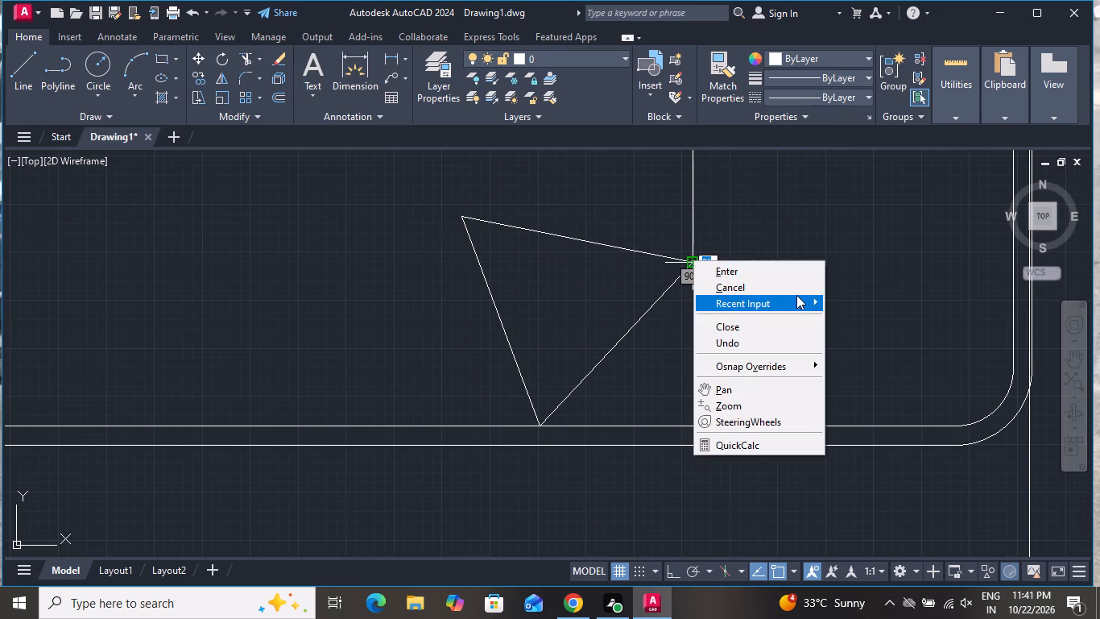
pyautogui.click(780, 276)
# Draw a matching triangular blanket fold from the blanket edge's upper end to the bed's upper inner outline and back.
pyautogui.click(31, 67)
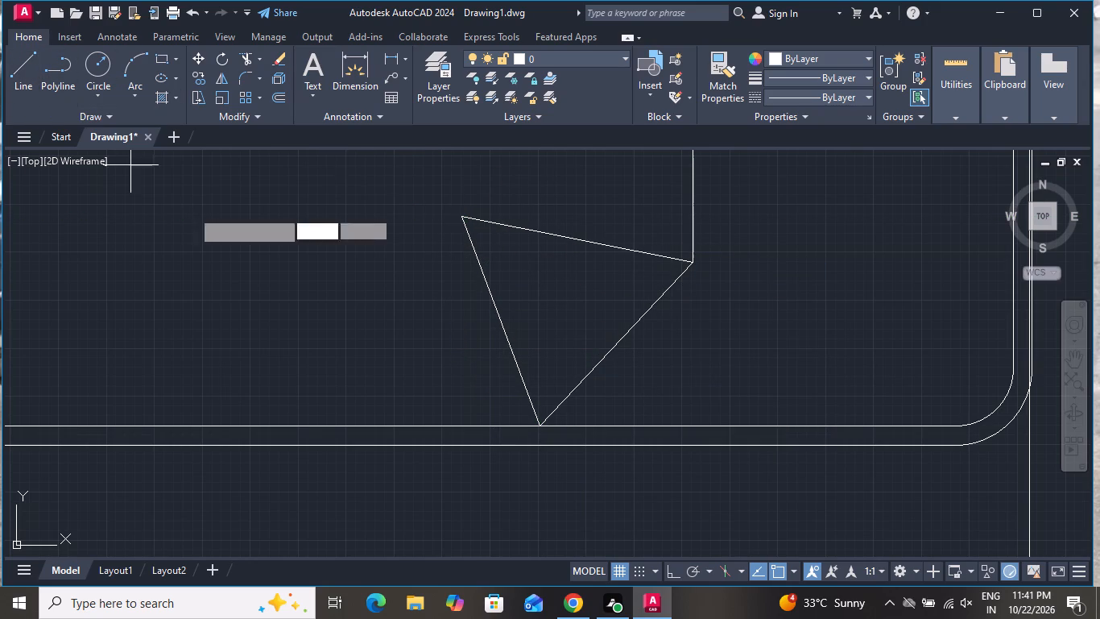
pyautogui.scroll(-4, 669, 517)
pyautogui.scroll(2, 668, 351)
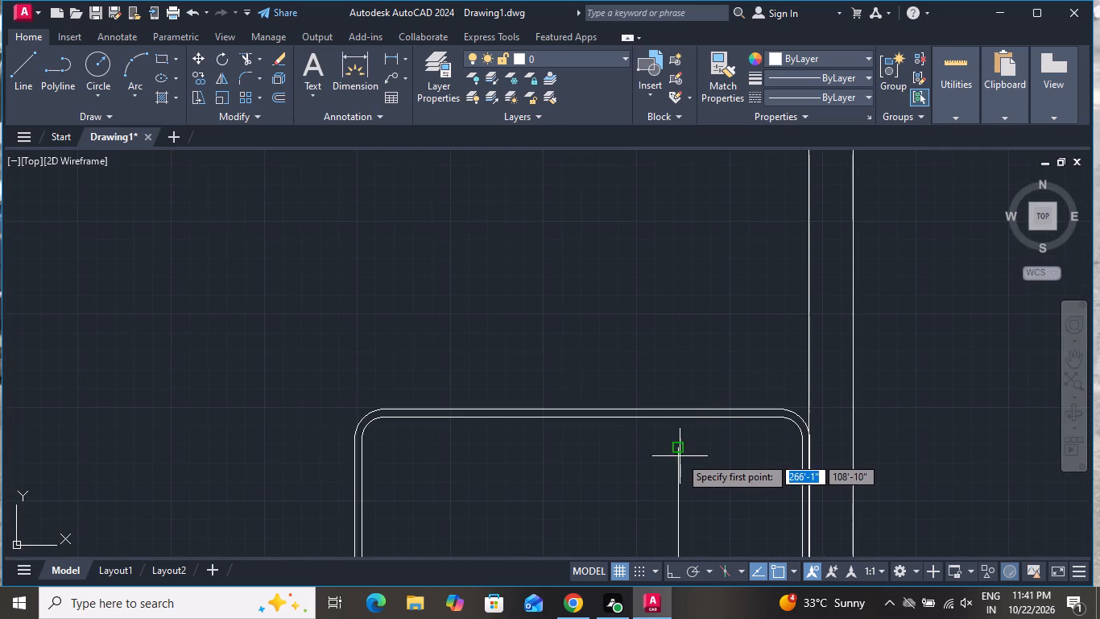
pyautogui.click(678, 447)
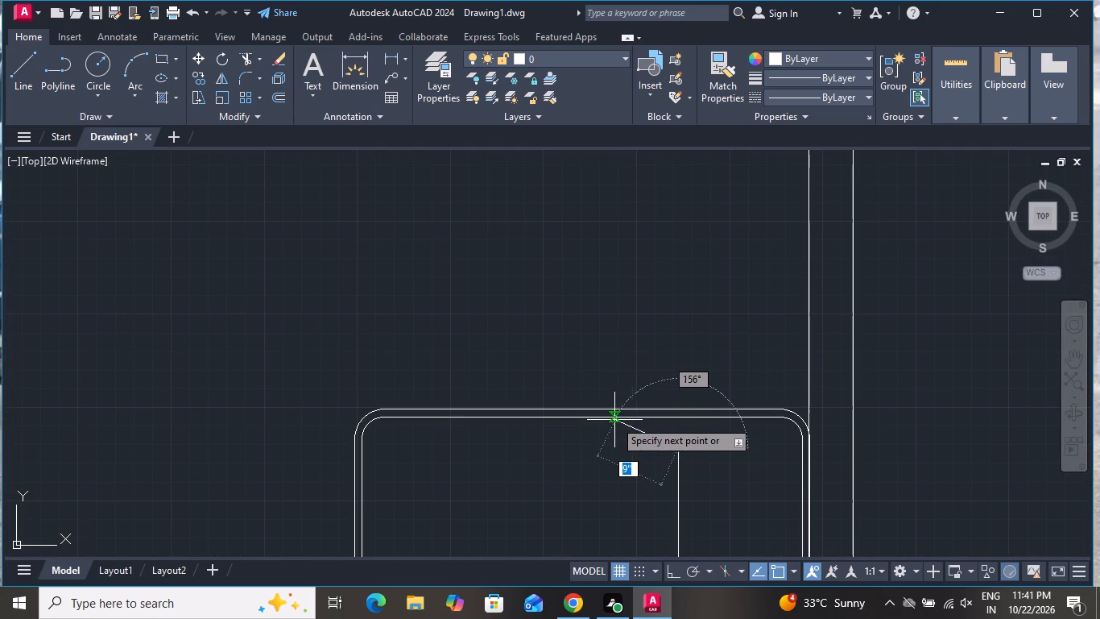
pyautogui.click(613, 418)
pyautogui.click(577, 471)
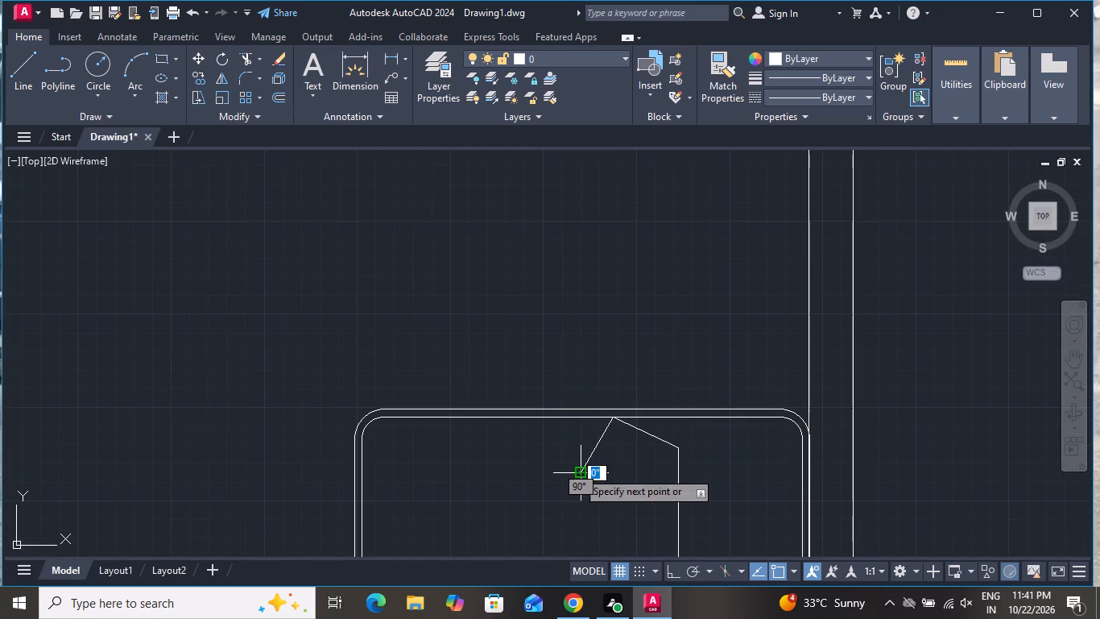
pyautogui.click(676, 451)
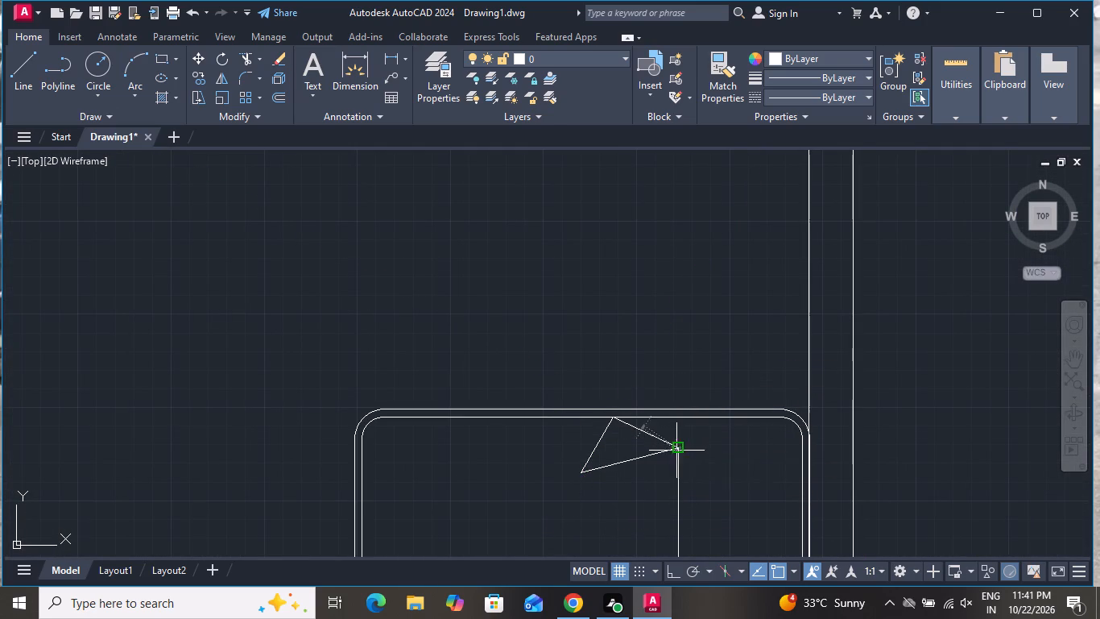
pyautogui.rightClick(676, 451)
pyautogui.click(726, 283)
# Draw a rounded rectangle about 9" by 1'-4" as a pillow between the blanket edge and the wall, near the bed's upper side.
pyautogui.scroll(-2, 693, 287)
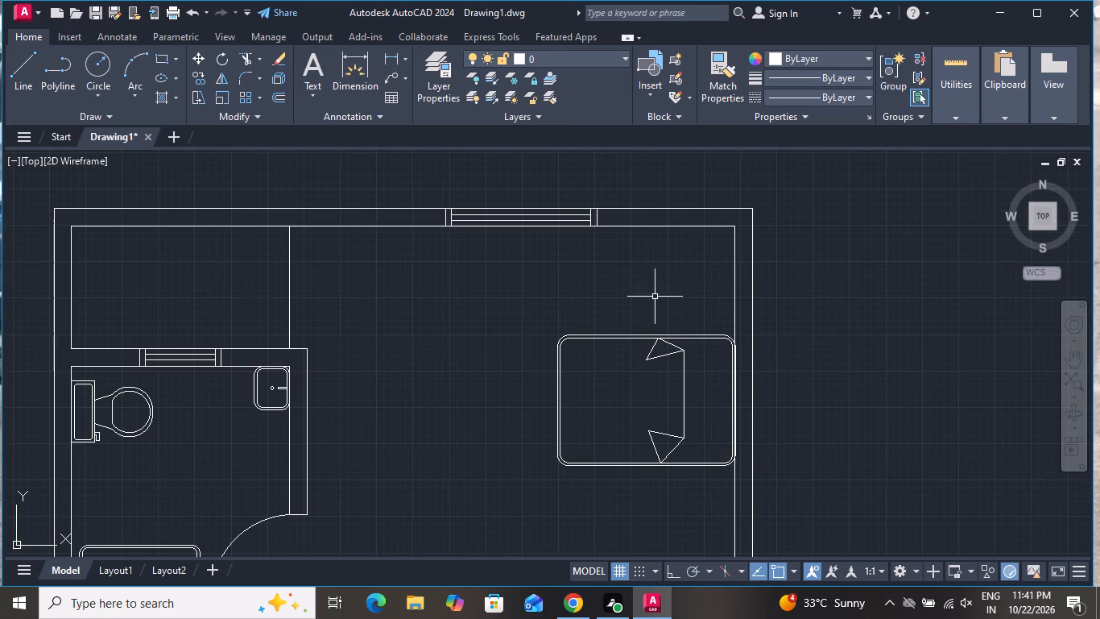
pyautogui.click(168, 55)
pyautogui.scroll(1, 706, 372)
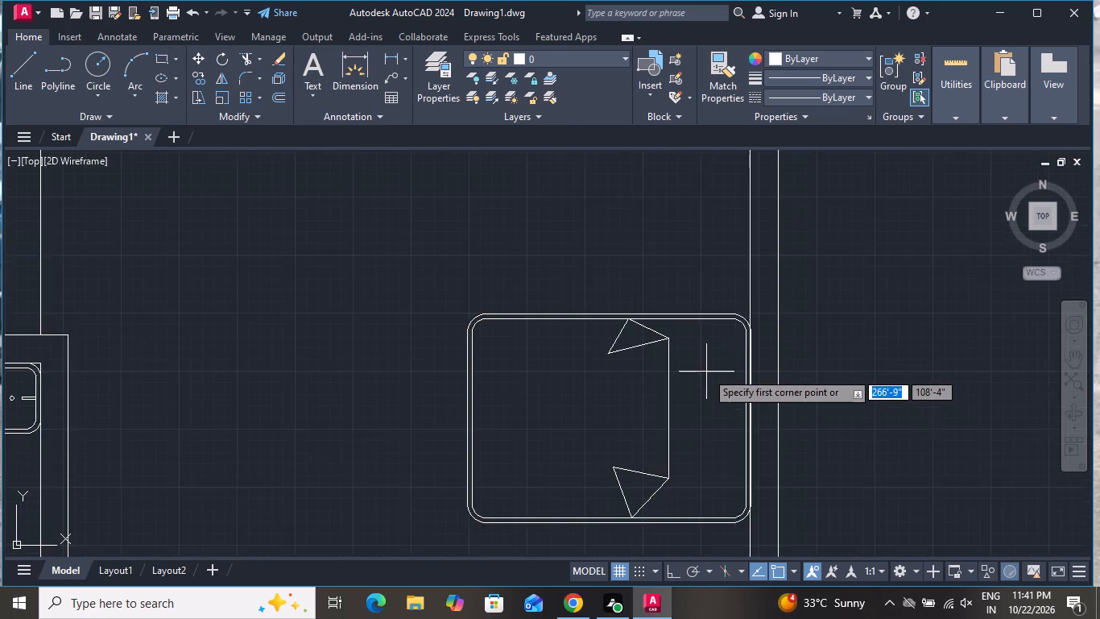
pyautogui.scroll(1, 707, 372)
pyautogui.click(681, 328)
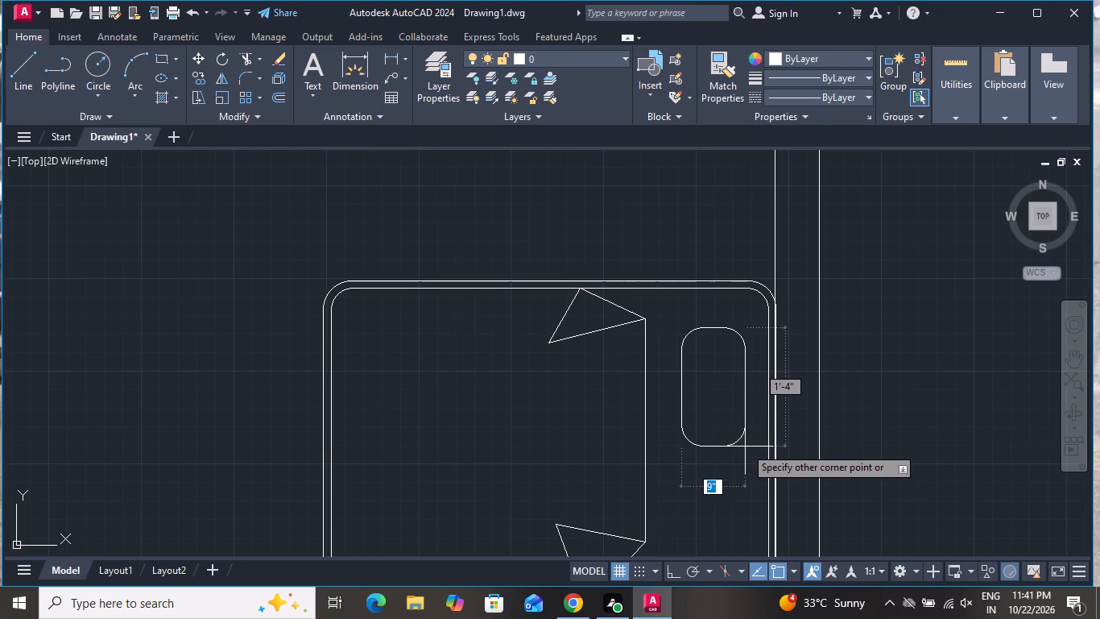
pyautogui.click(745, 447)
# Complete the upper pillow's rounded rectangle at about 9" by 1'-4".
pyautogui.click(745, 438)
# Copy the pillow straight down to the bed's lower half, between the blanket edge and the wall.
pyautogui.click(732, 436)
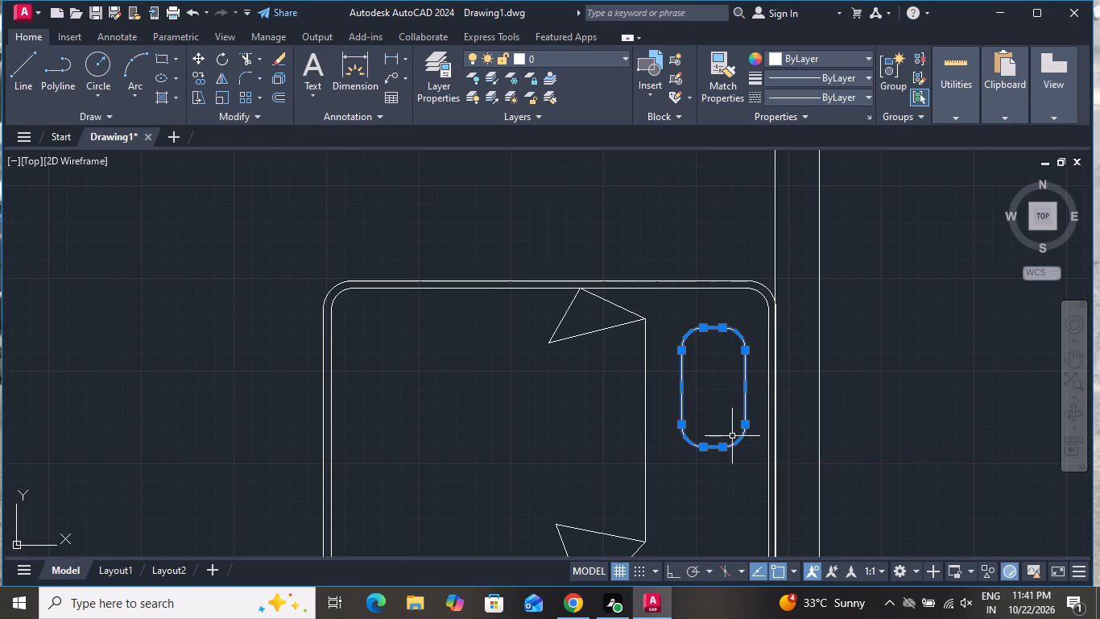
pyautogui.click(201, 76)
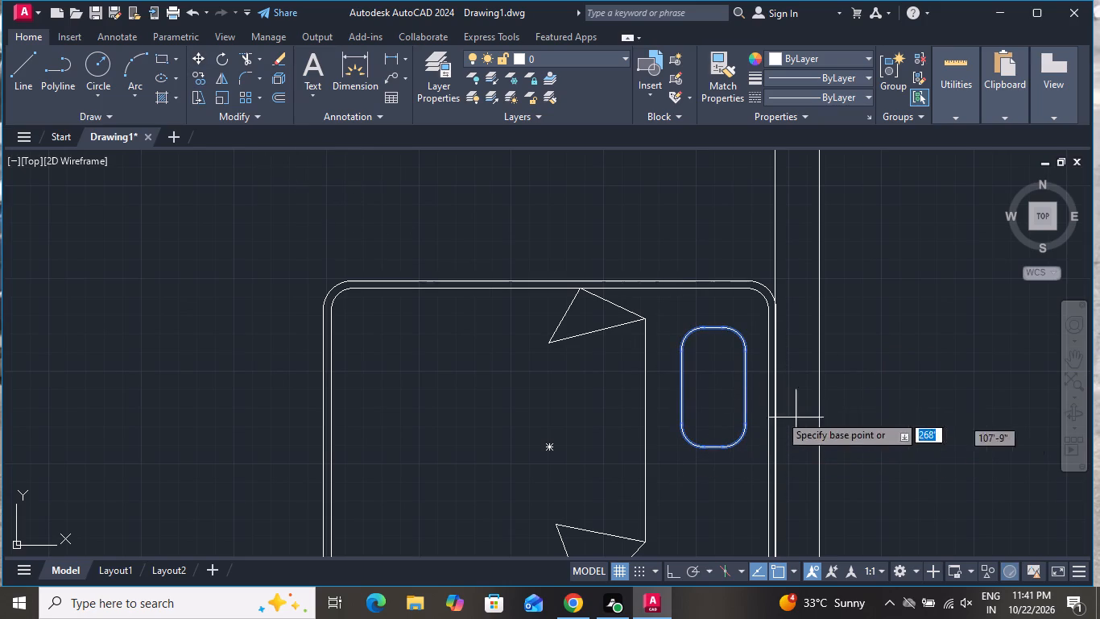
pyautogui.click(719, 386)
pyautogui.scroll(-2, 724, 339)
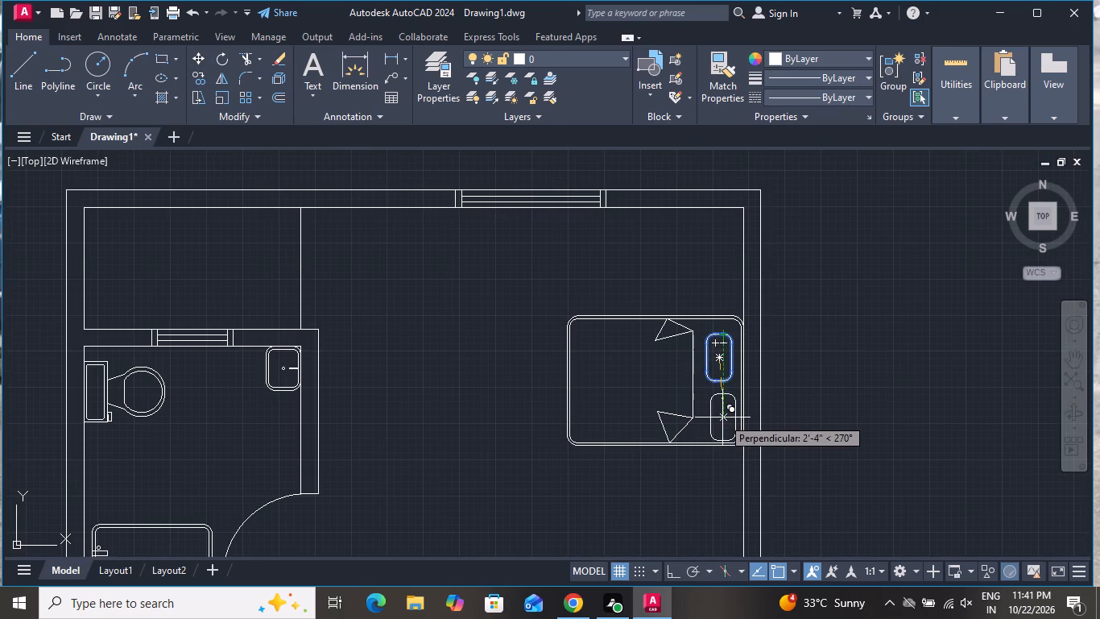
pyautogui.scroll(2, 722, 418)
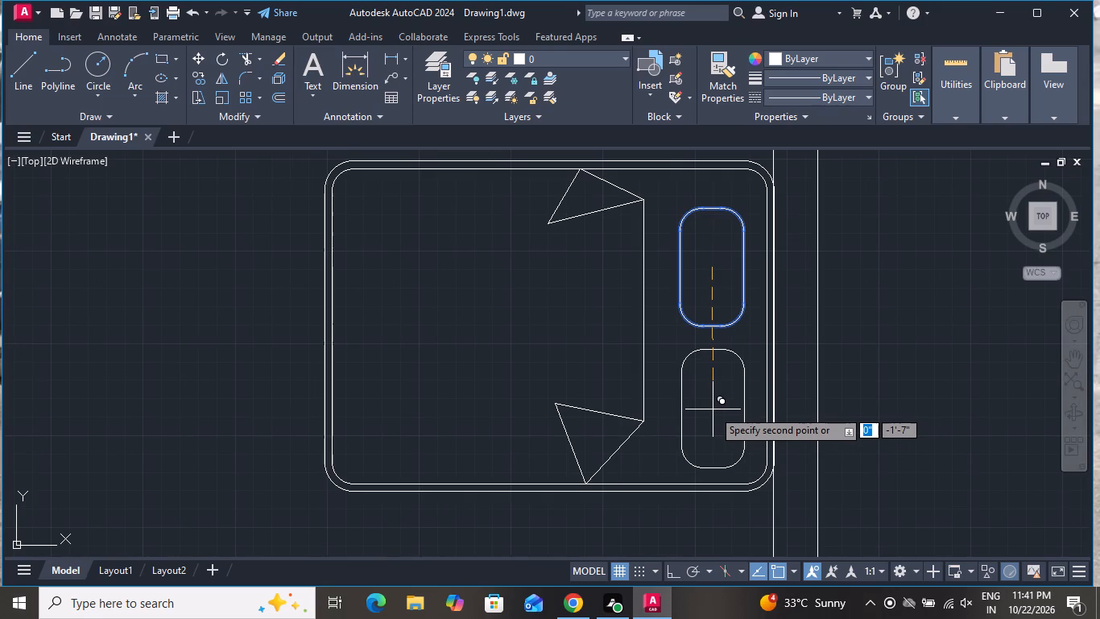
pyautogui.click(713, 409)
pyautogui.rightClick(544, 325)
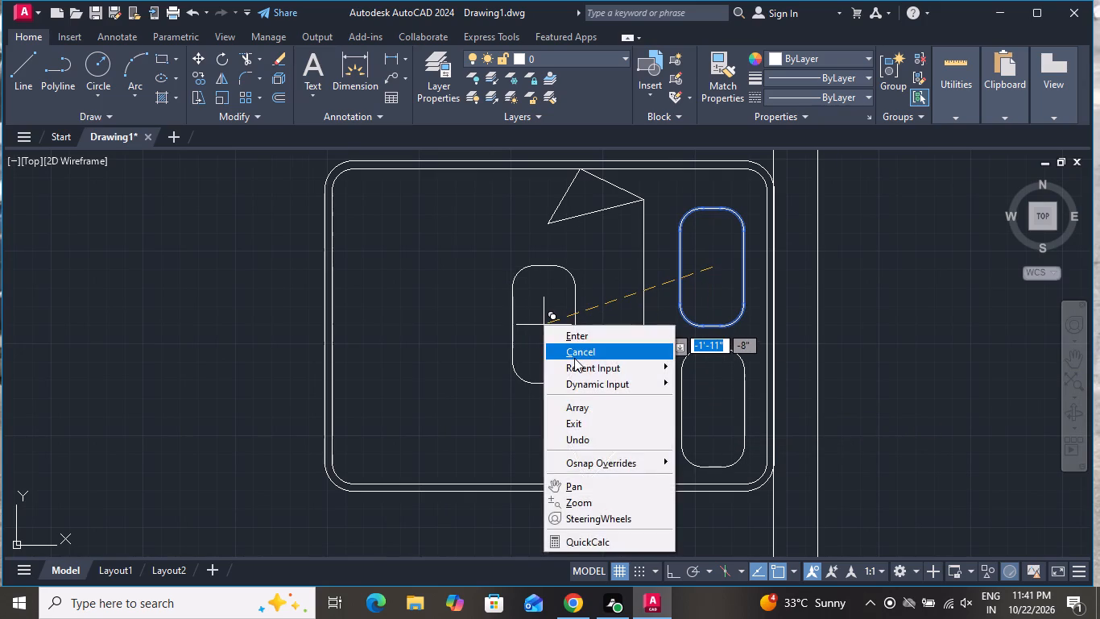
pyautogui.click(574, 358)
# Draw a second vertical blanket line about 2'-6" long just inside the blanket edge, running between the two triangular folds.
pyautogui.click(20, 67)
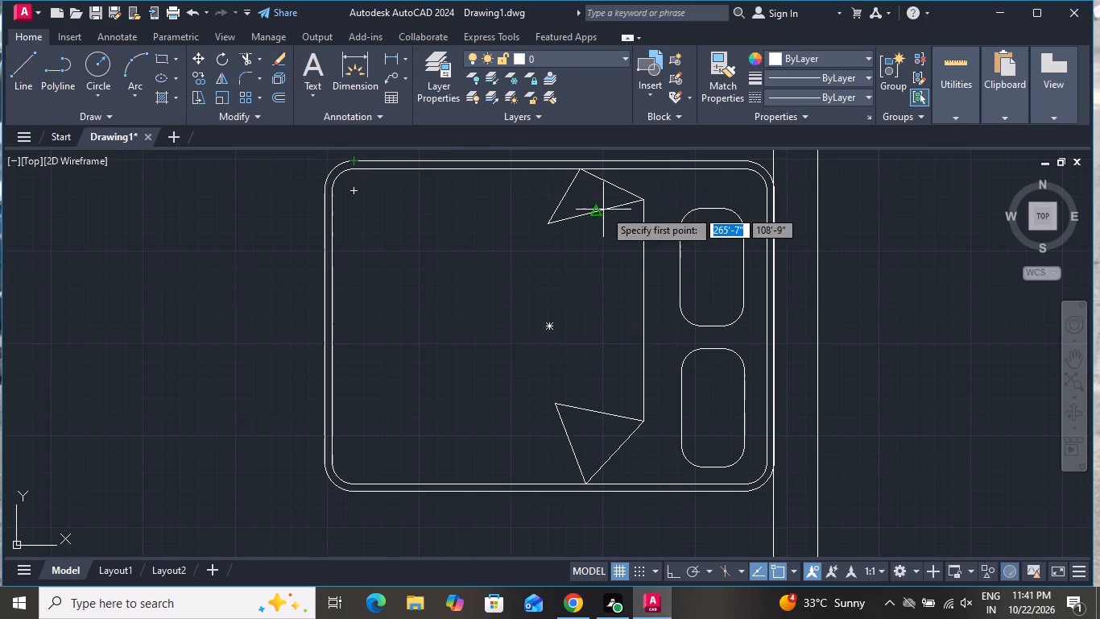
pyautogui.click(631, 203)
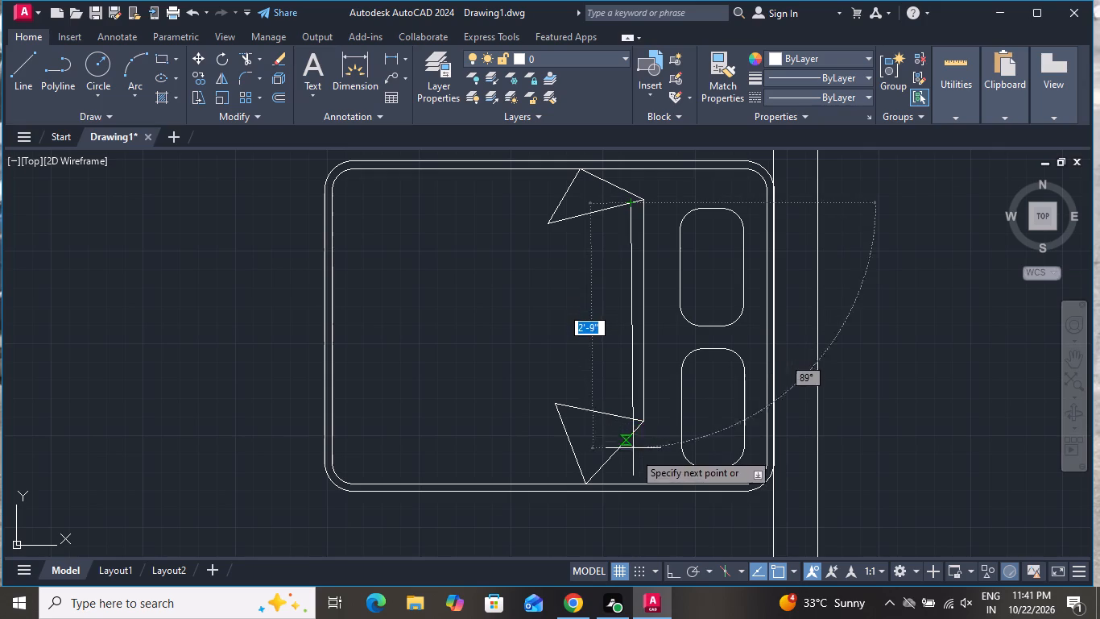
pyautogui.click(671, 564)
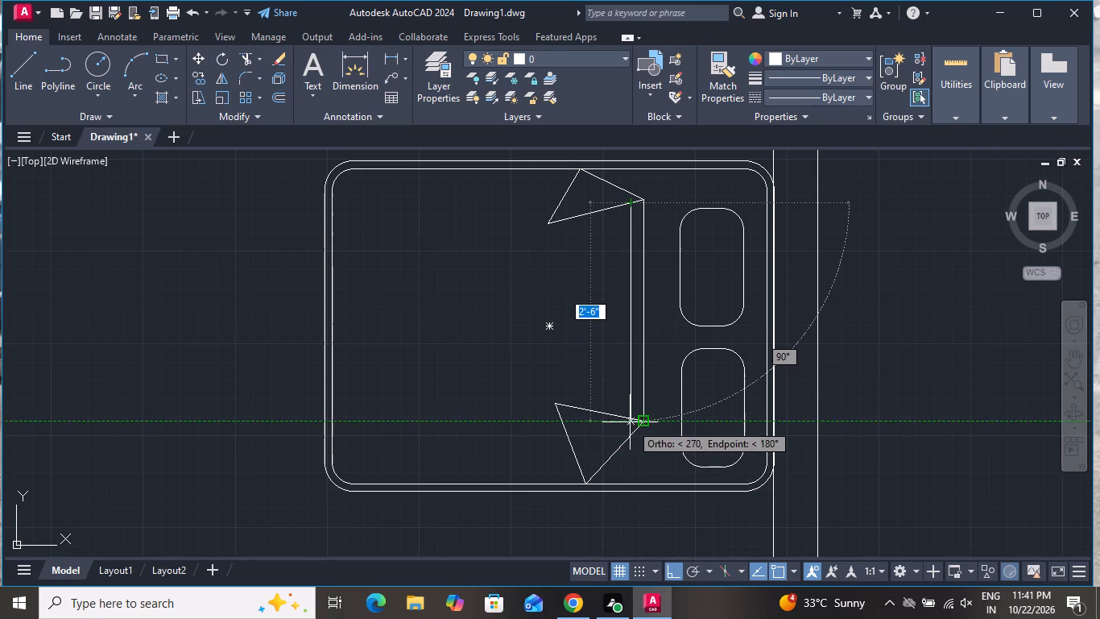
pyautogui.click(629, 418)
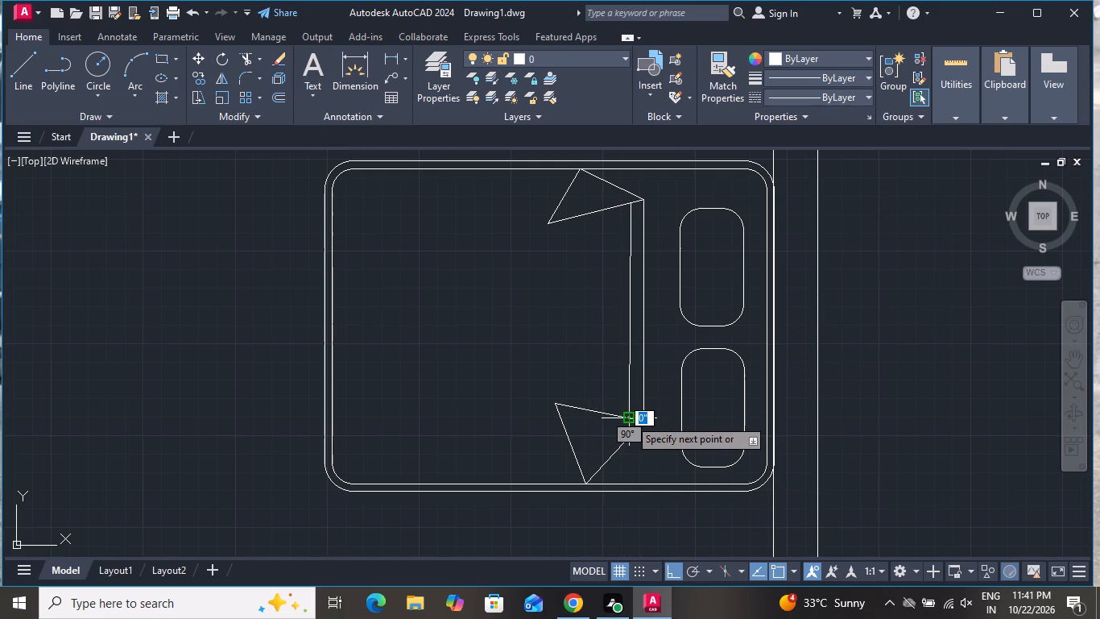
pyautogui.rightClick(629, 418)
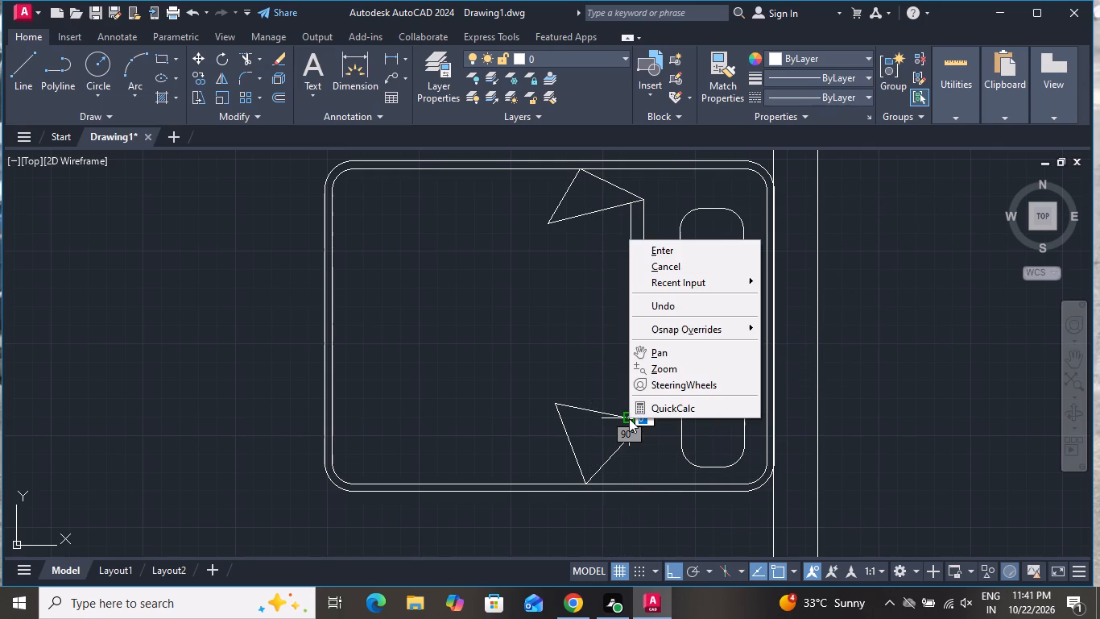
pyautogui.click(667, 268)
# Draw a small square-cornered rectangle as a bedside table just above the bed's upper side, near the wall.
pyautogui.scroll(-1, 614, 289)
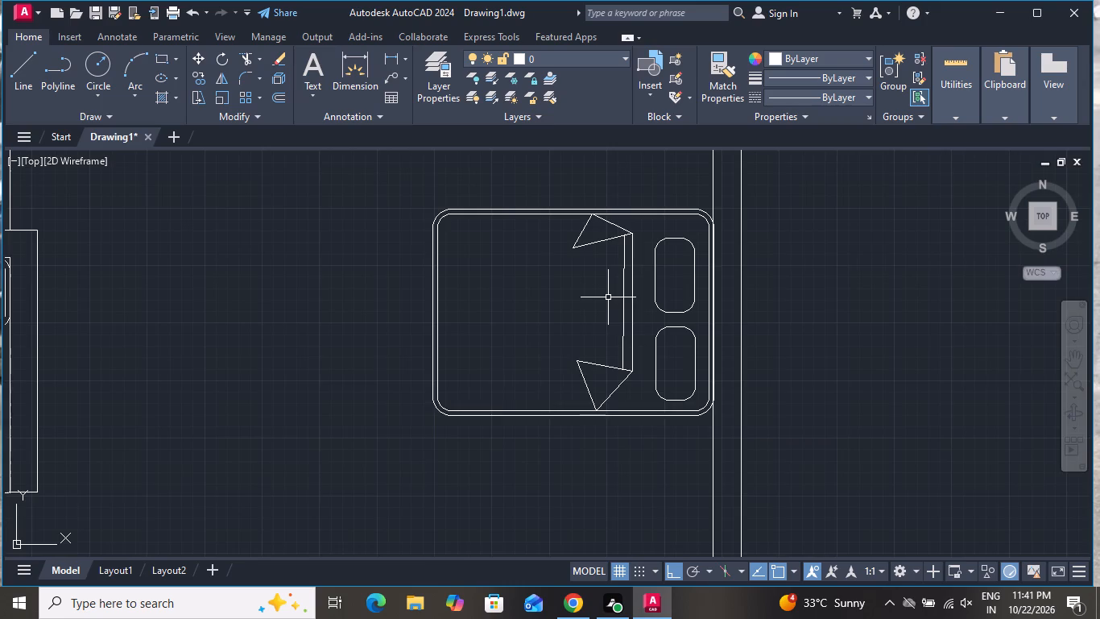
pyautogui.scroll(-2, 598, 297)
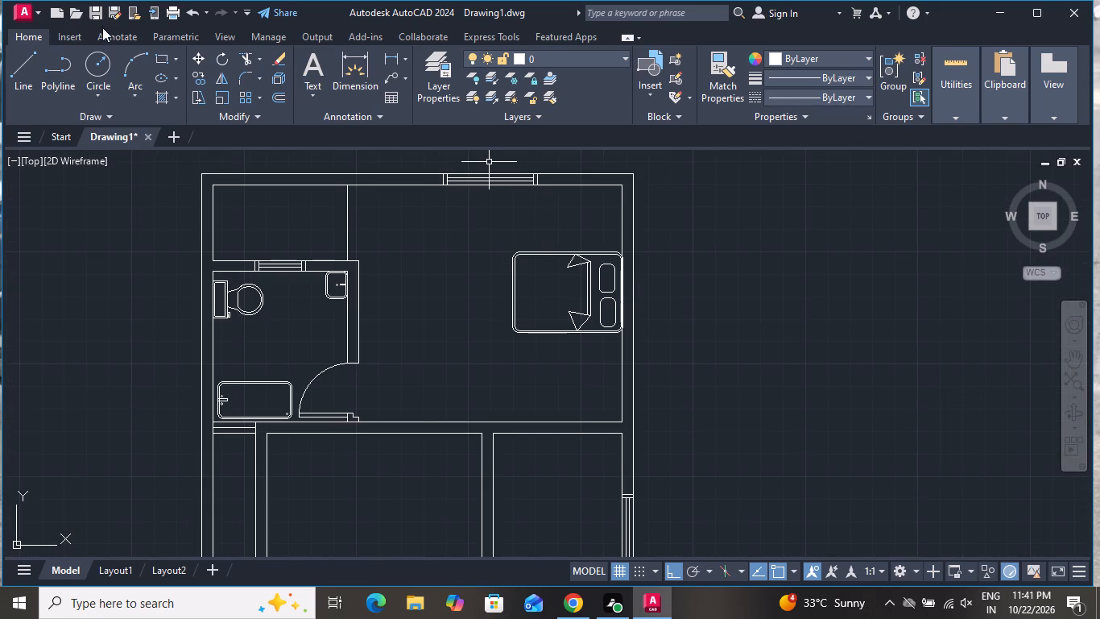
pyautogui.write('REC')
pyautogui.press('space')
pyautogui.write('F O')
pyautogui.press('space')
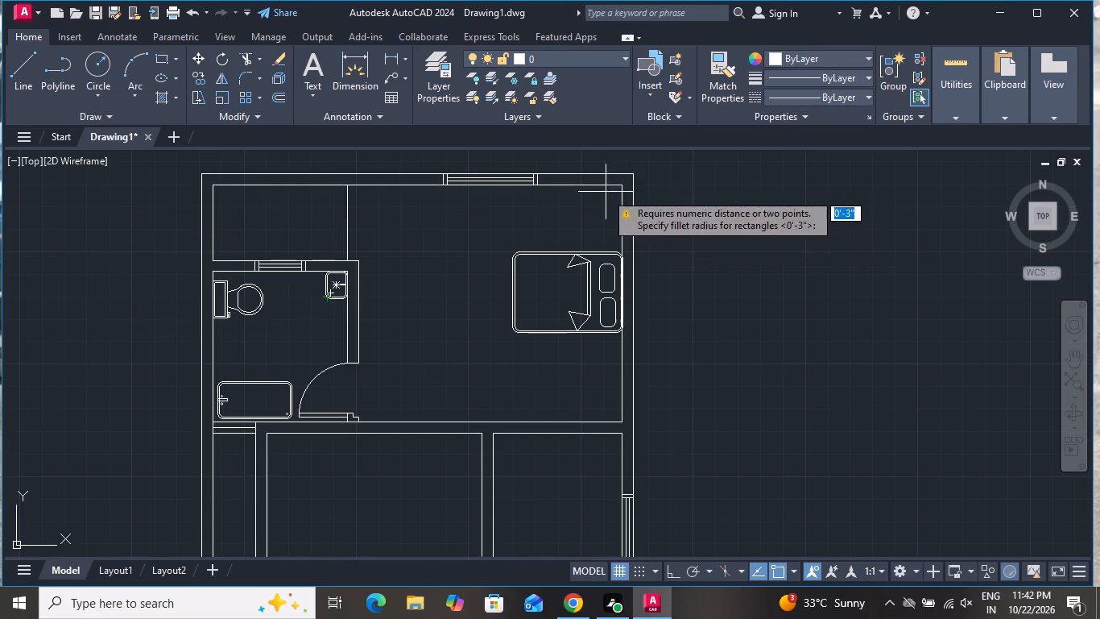
pyautogui.click(444, 265)
pyautogui.click(427, 305)
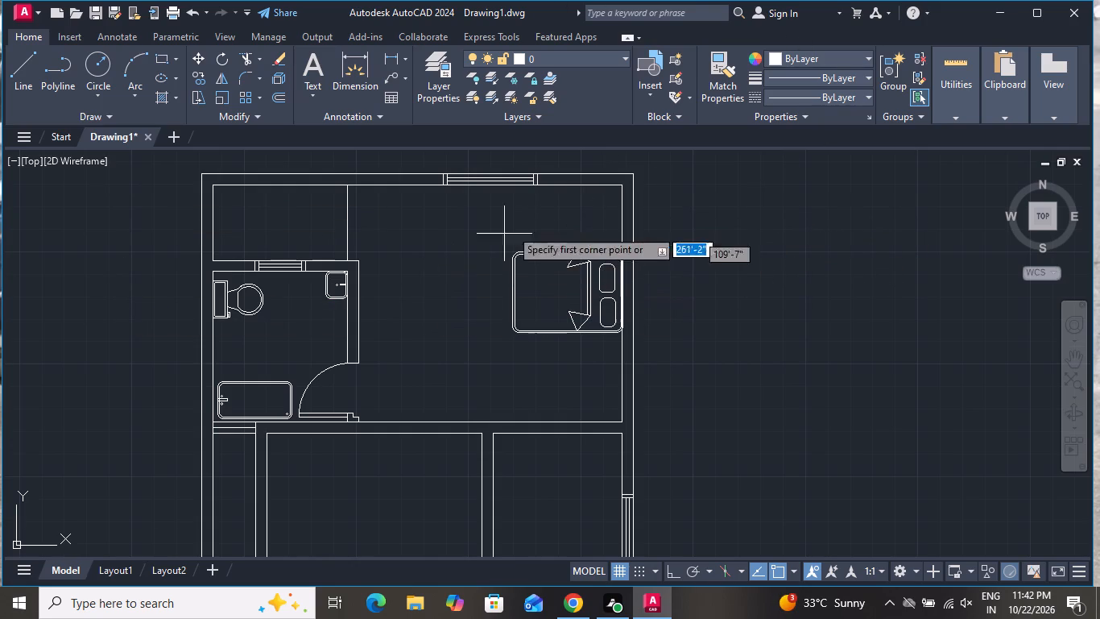
pyautogui.scroll(2, 608, 218)
pyautogui.click(555, 227)
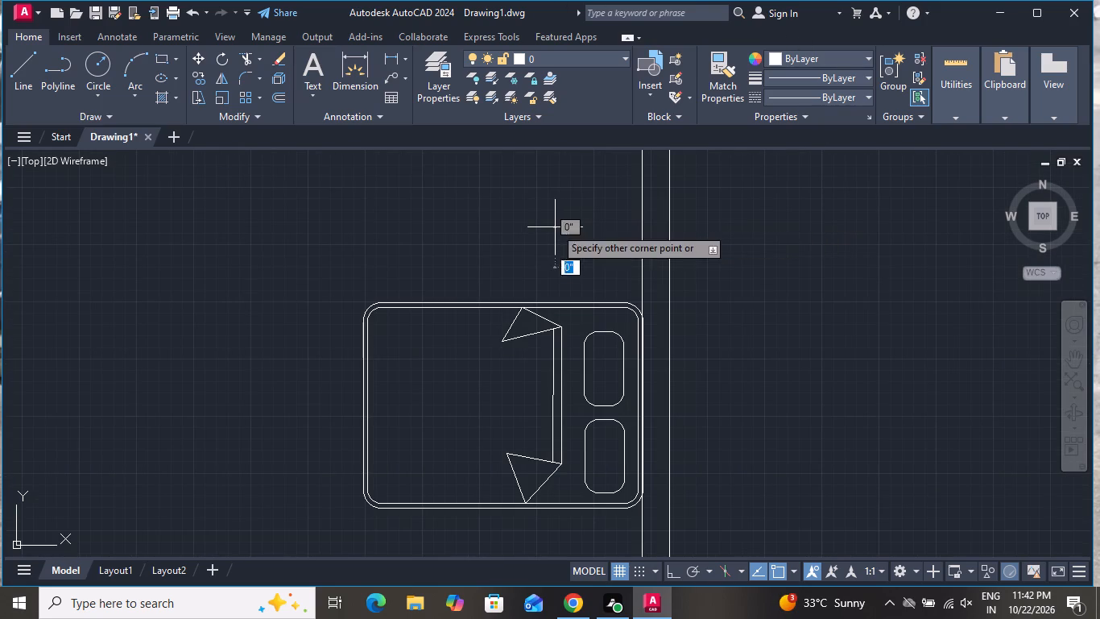
pyautogui.click(622, 281)
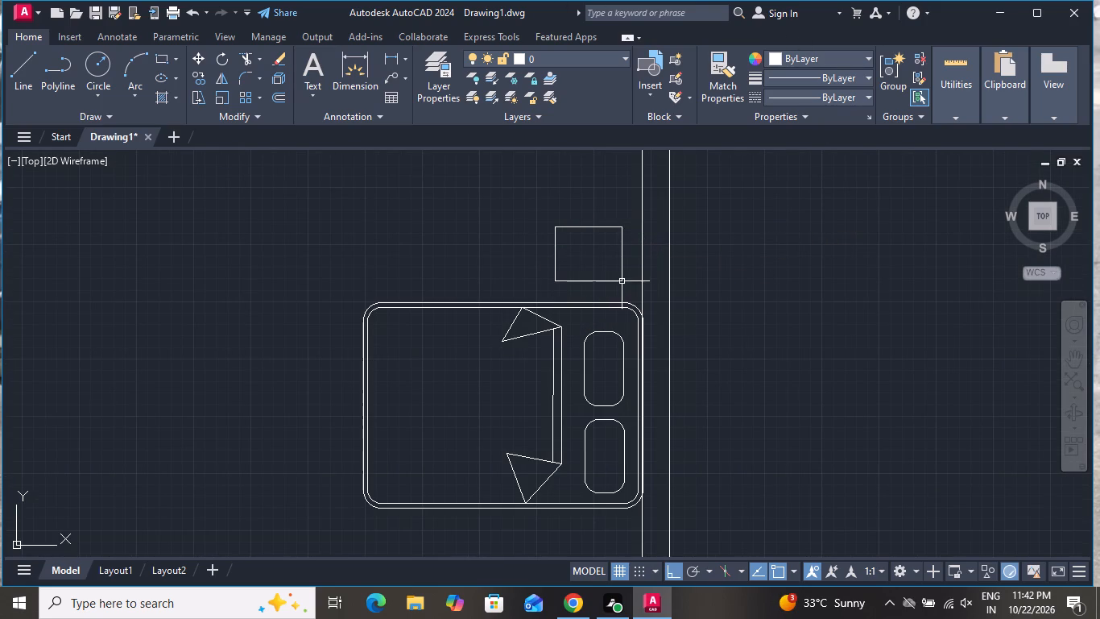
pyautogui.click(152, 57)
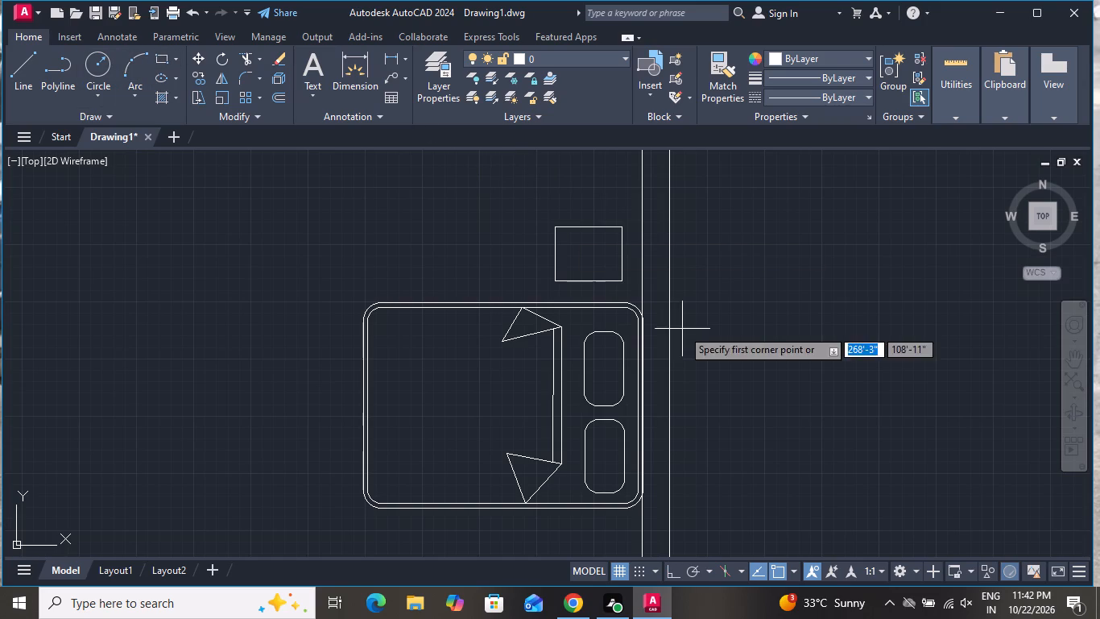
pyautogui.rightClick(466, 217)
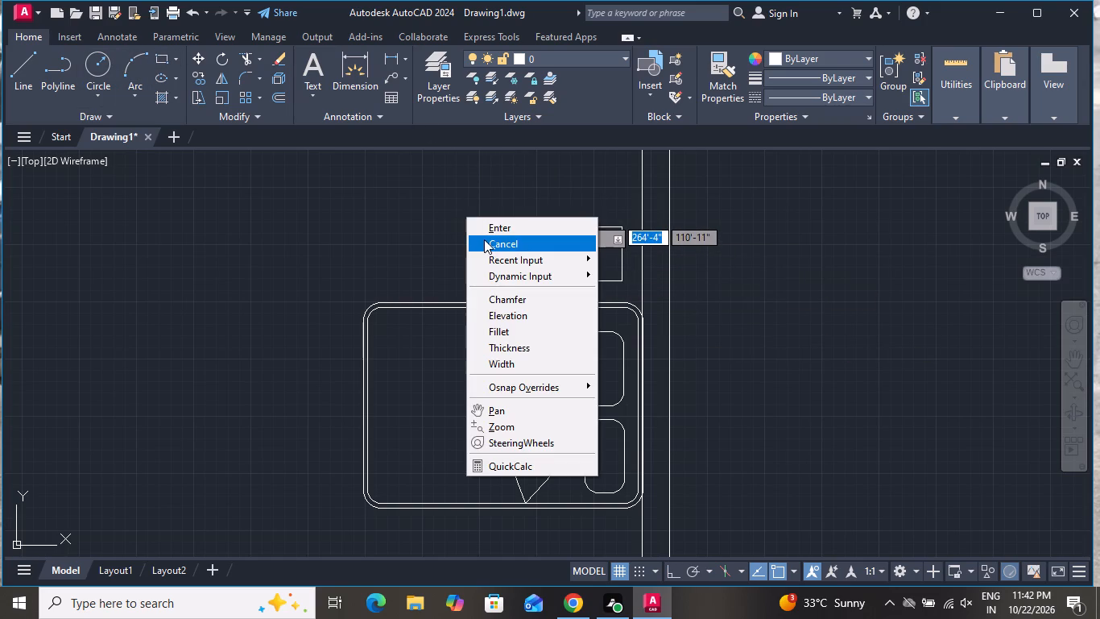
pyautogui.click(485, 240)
# Offset the bedside table's rectangle 1" inward.
pyautogui.write('O')
pyautogui.press('space')
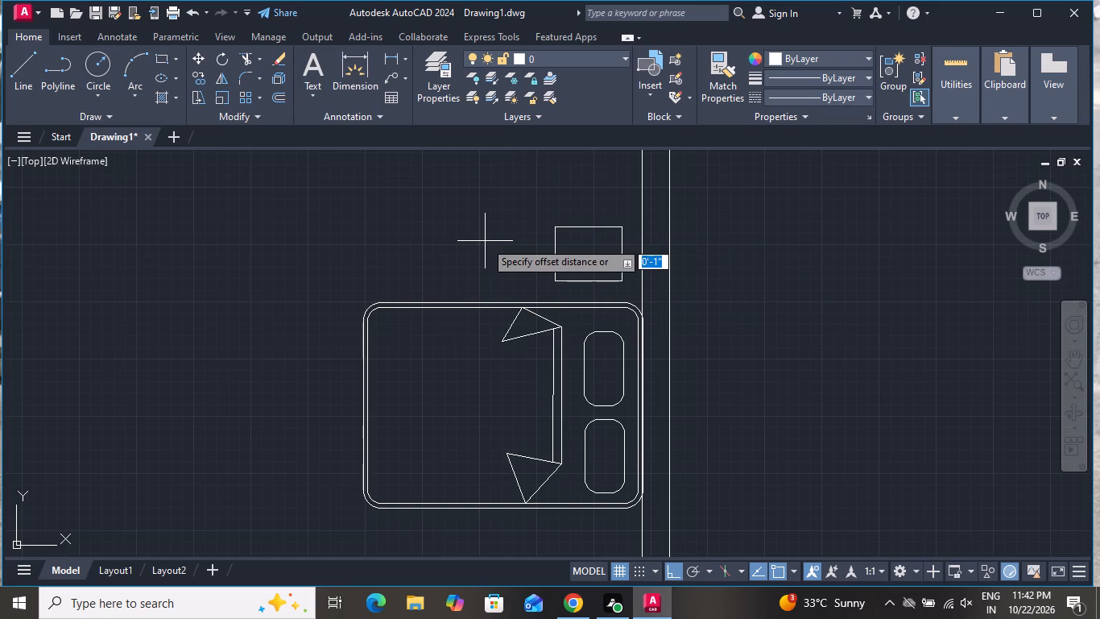
pyautogui.press('1')
pyautogui.hotkey('shift', '"')
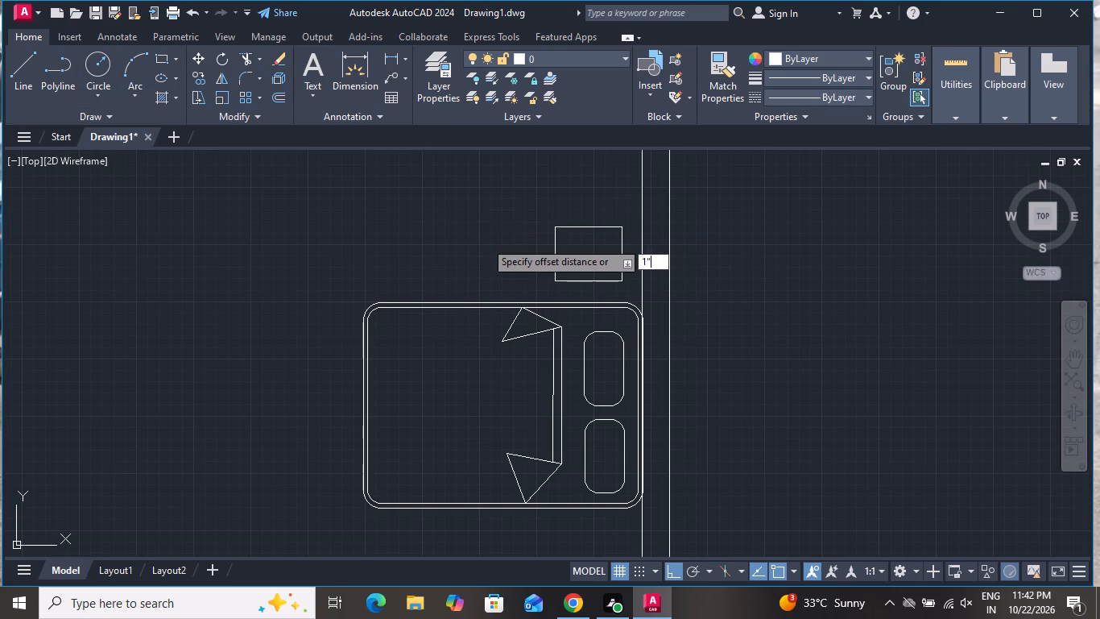
pyautogui.press('Return')
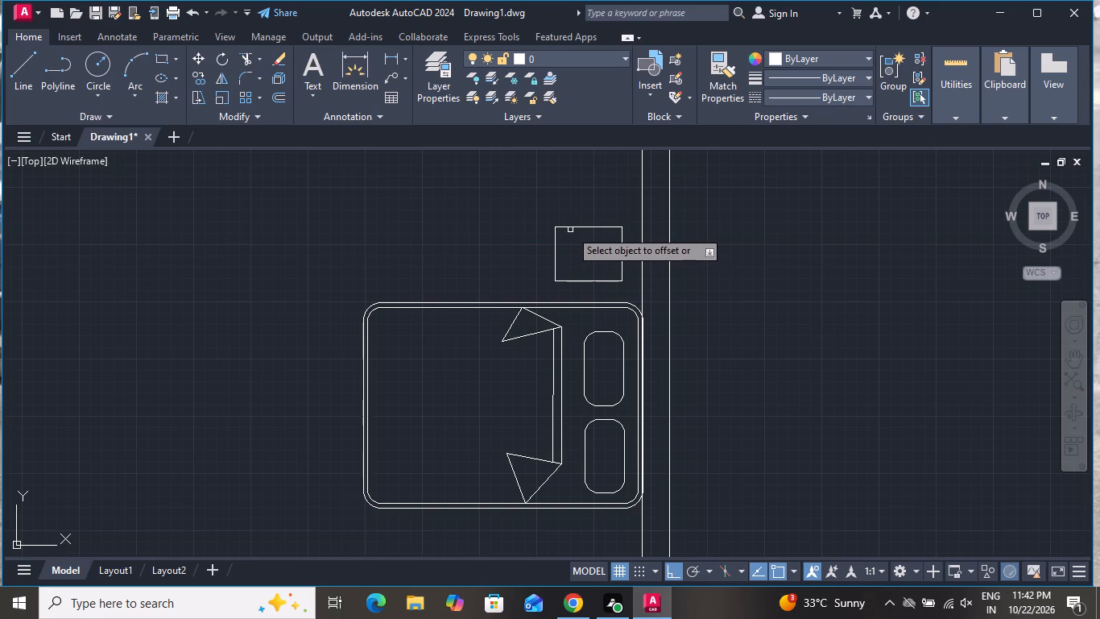
pyautogui.click(573, 226)
pyautogui.click(570, 239)
pyautogui.rightClick(570, 239)
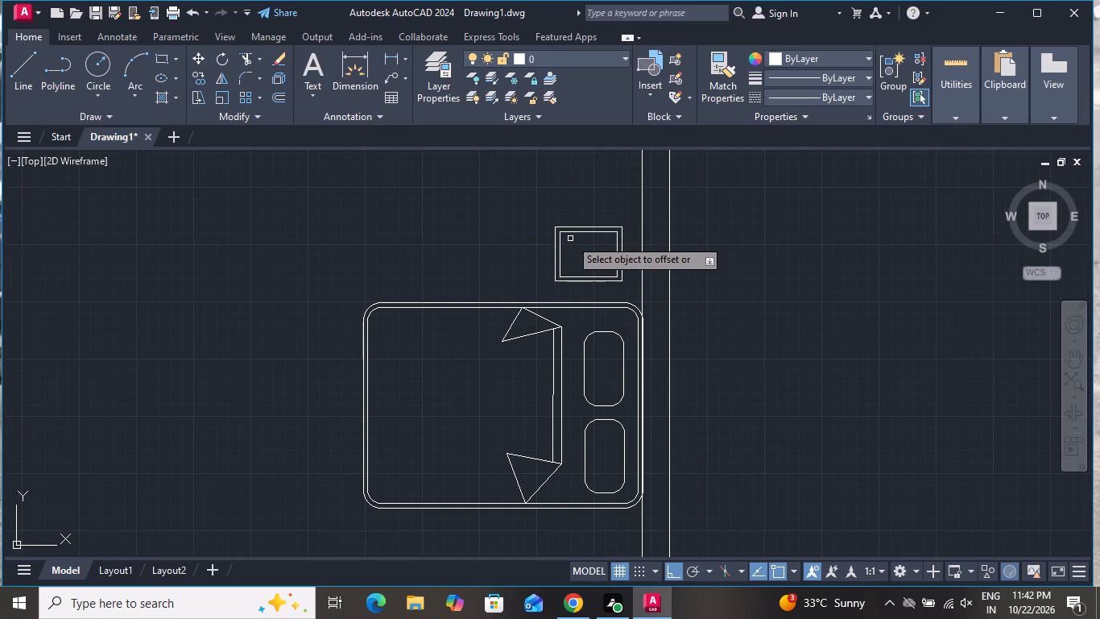
pyautogui.click(583, 260)
# Draw a circle as a lamp centred in the bedside table, keeping it inside the inner rectangle.
pyautogui.click(97, 72)
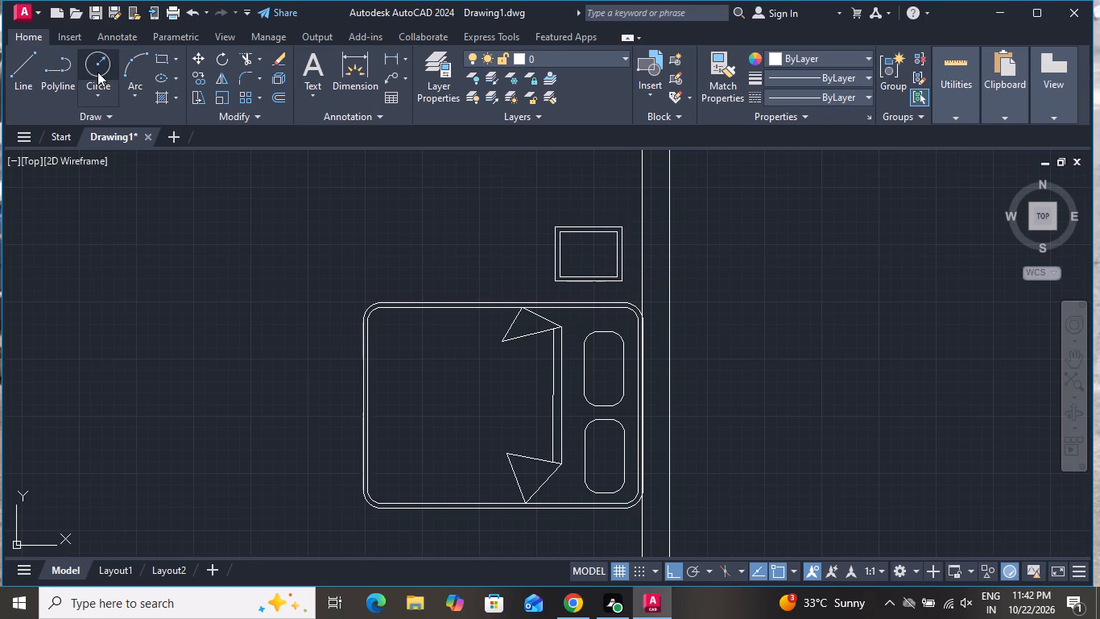
pyautogui.scroll(1, 571, 255)
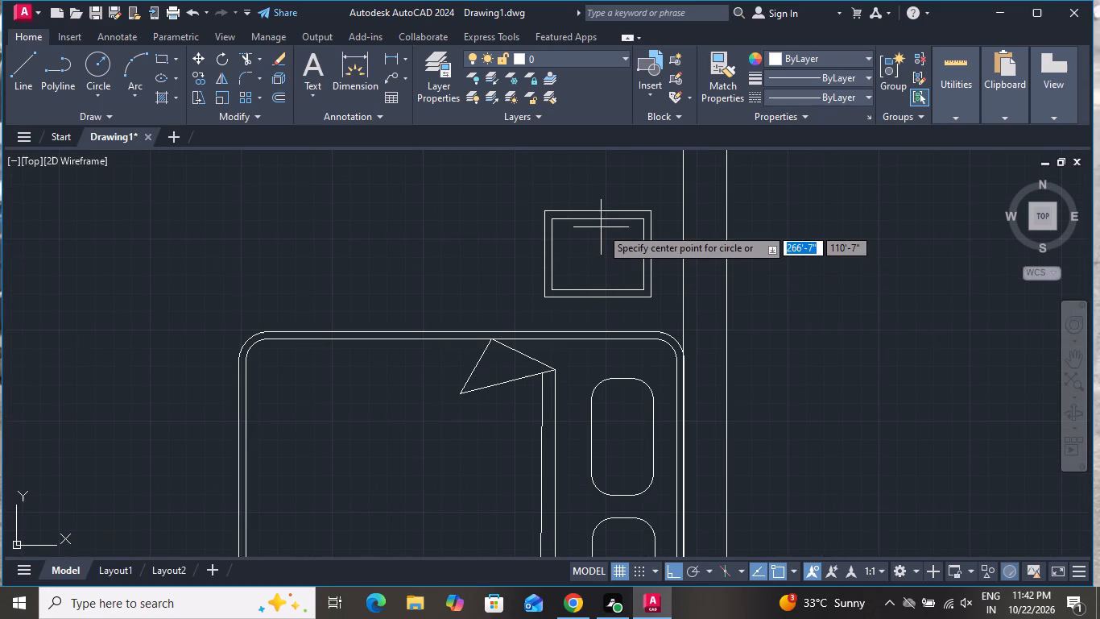
pyautogui.click(601, 255)
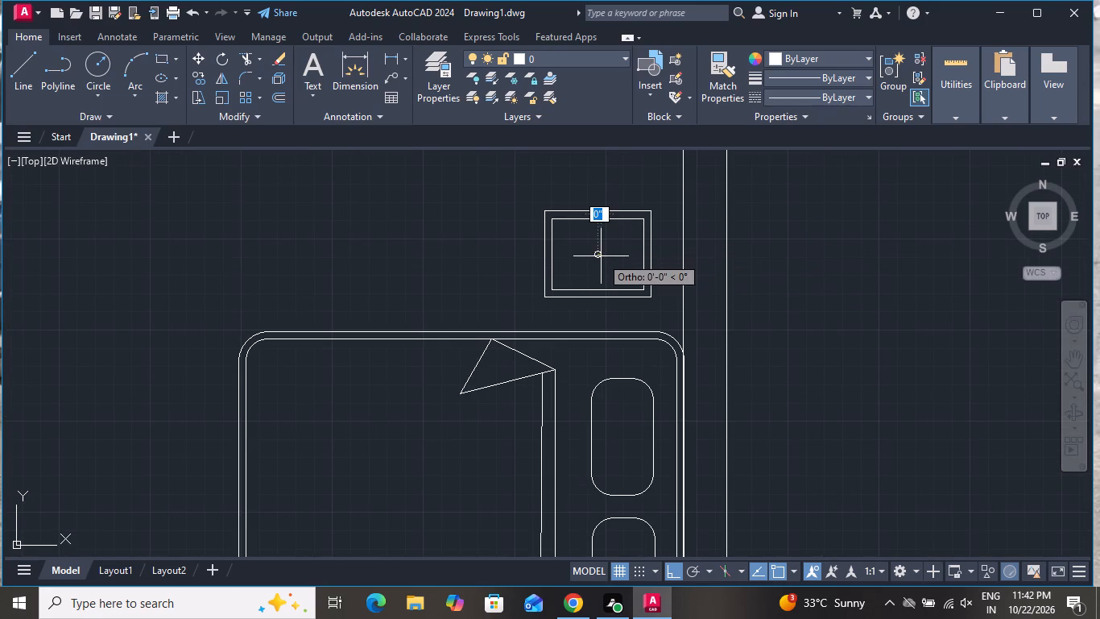
pyautogui.click(613, 278)
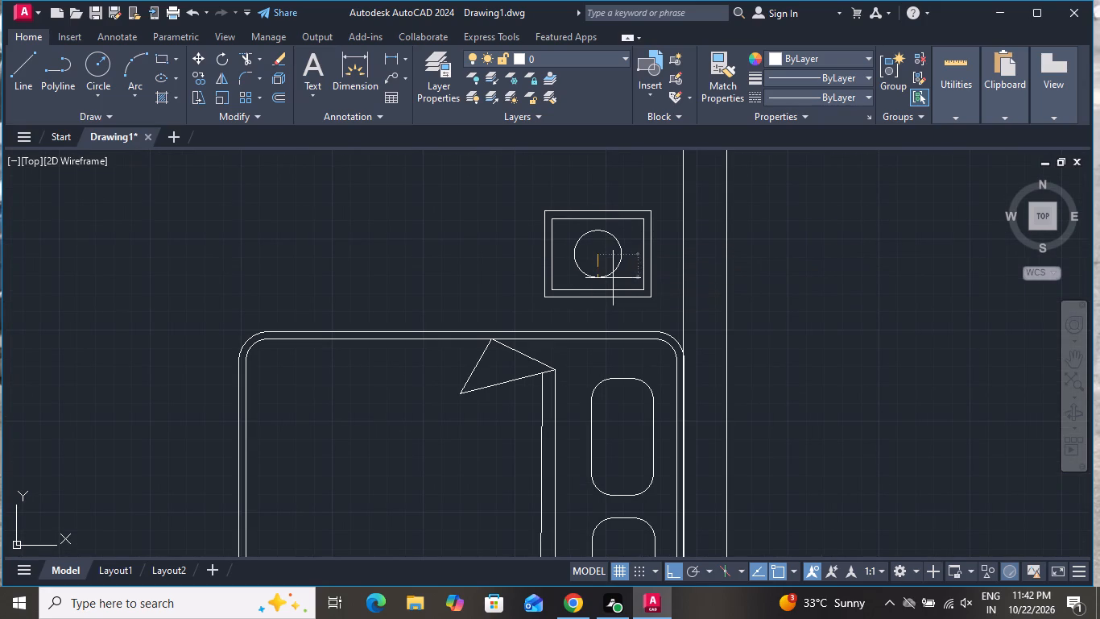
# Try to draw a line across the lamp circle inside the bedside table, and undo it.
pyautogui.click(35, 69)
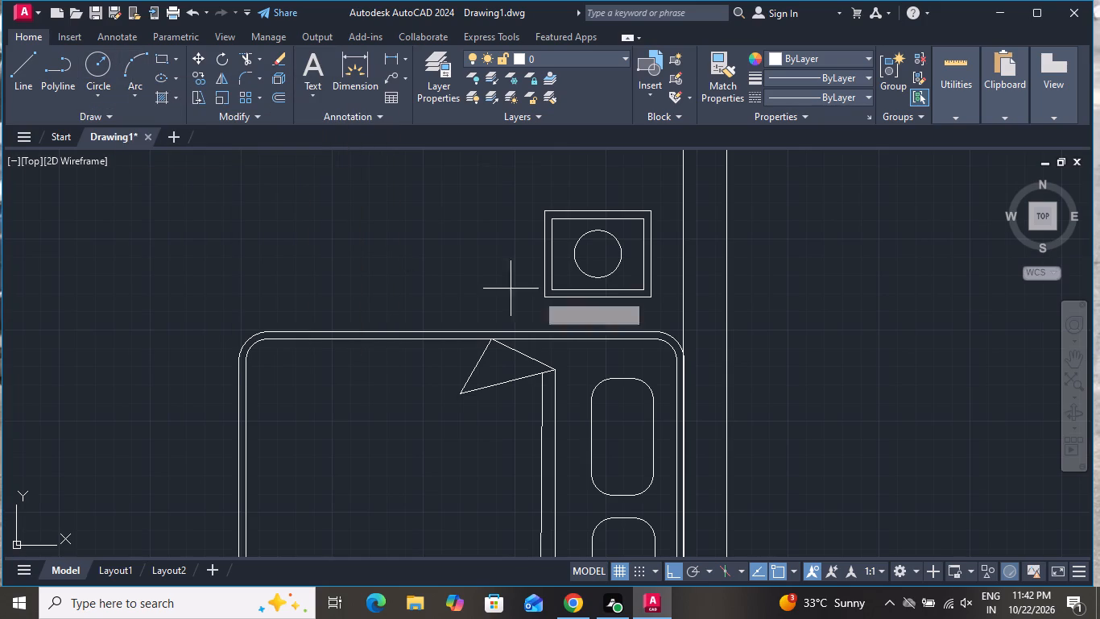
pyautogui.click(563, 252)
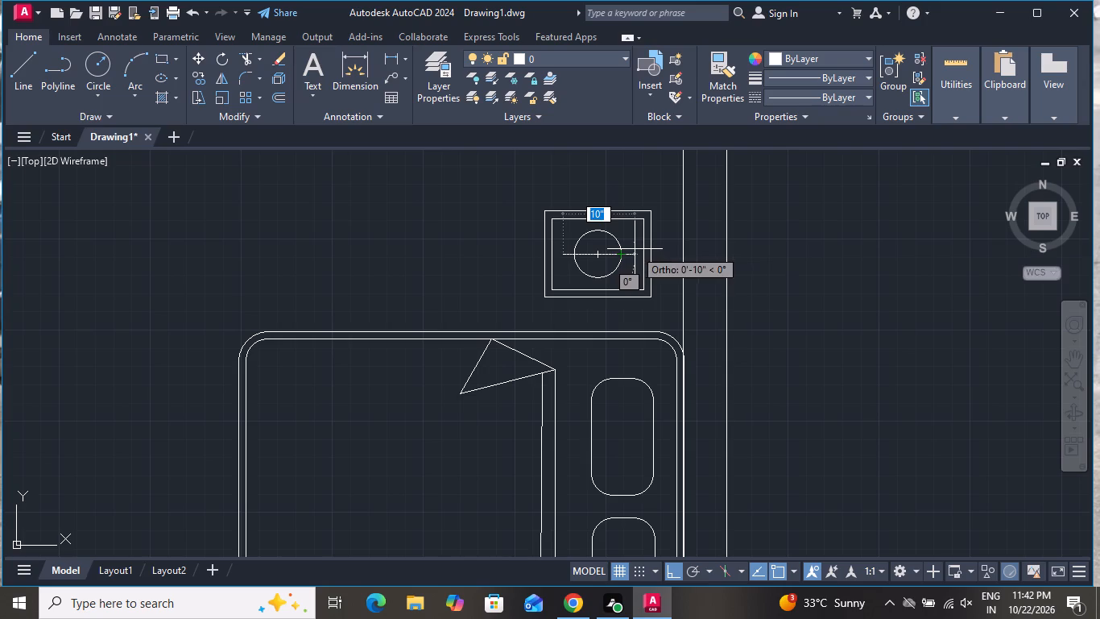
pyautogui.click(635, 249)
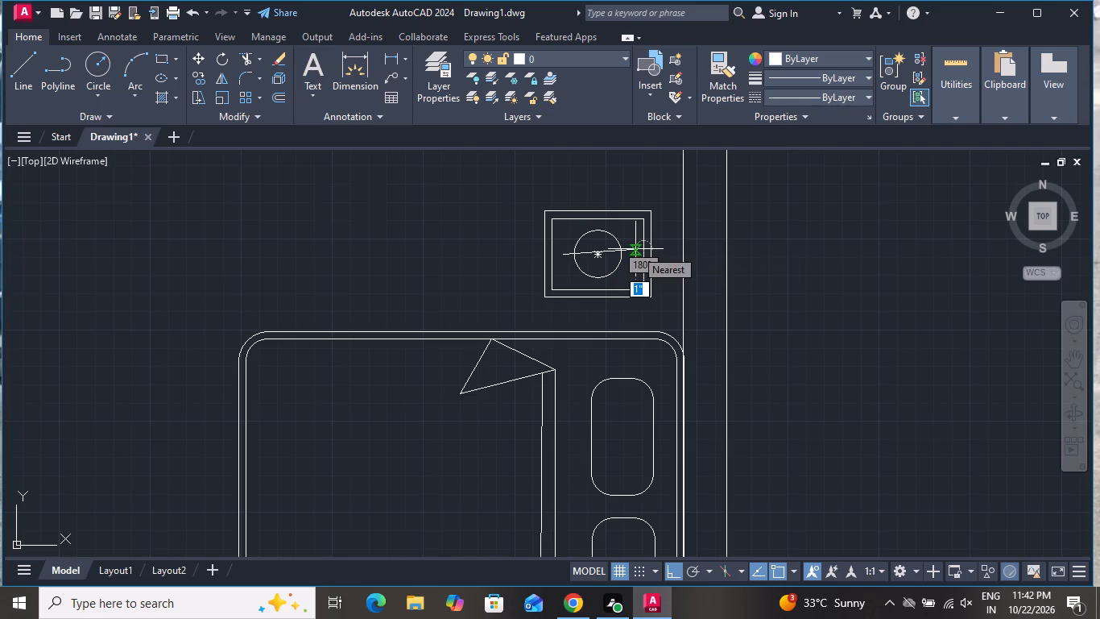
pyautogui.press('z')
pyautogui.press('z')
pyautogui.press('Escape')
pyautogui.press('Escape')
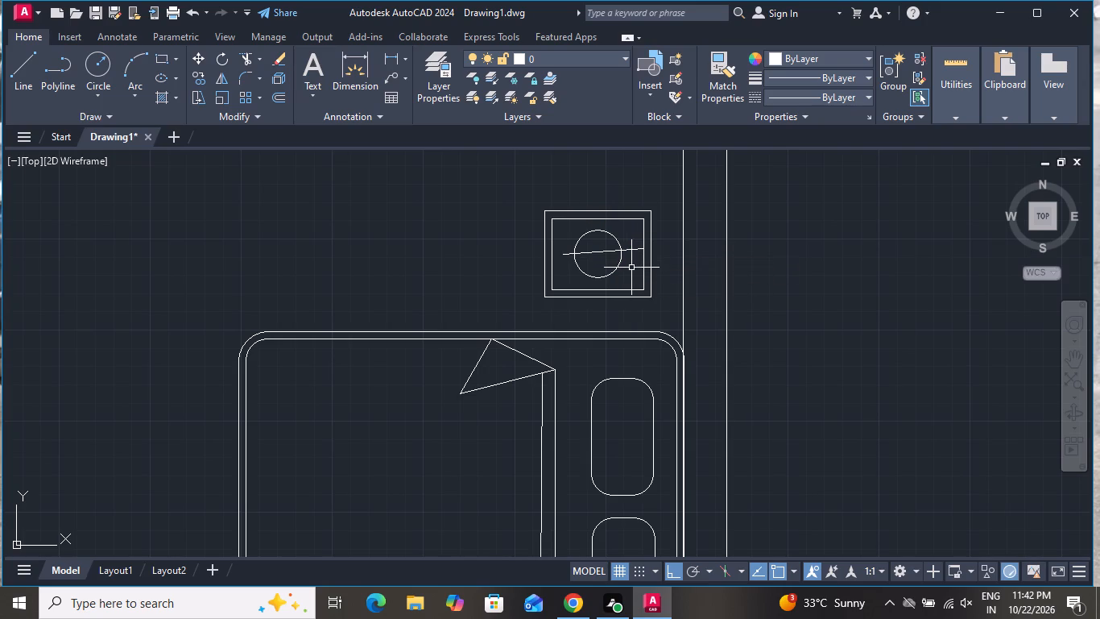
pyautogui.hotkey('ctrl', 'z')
# Draw a horizontal line about 10" long through the lamp circle's centre, extending past both sides of the circle.
pyautogui.click(24, 61)
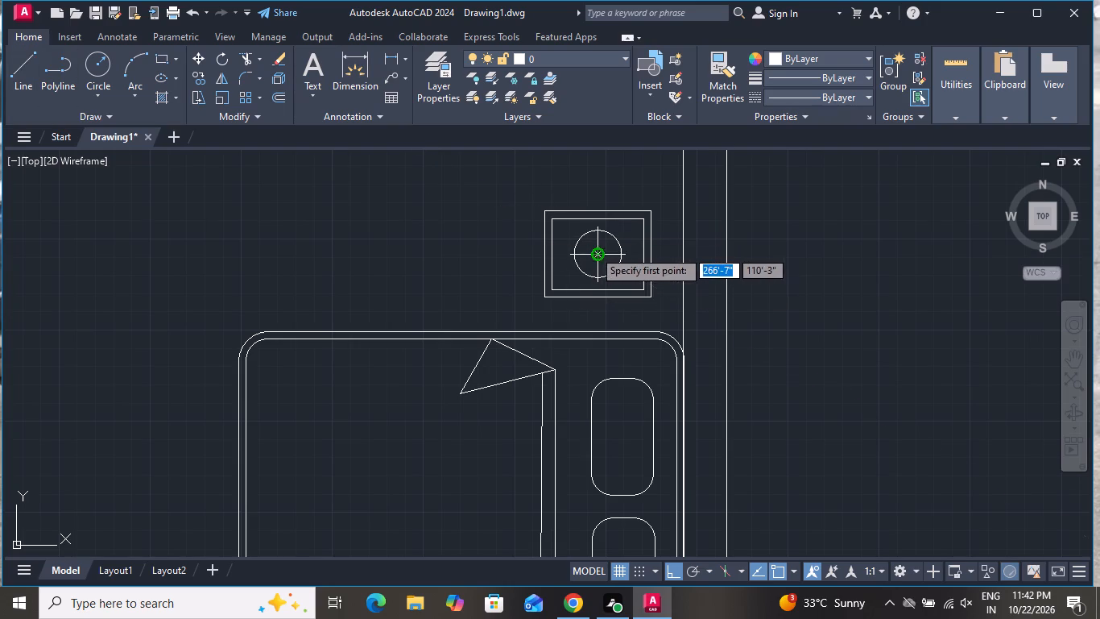
pyautogui.click(560, 255)
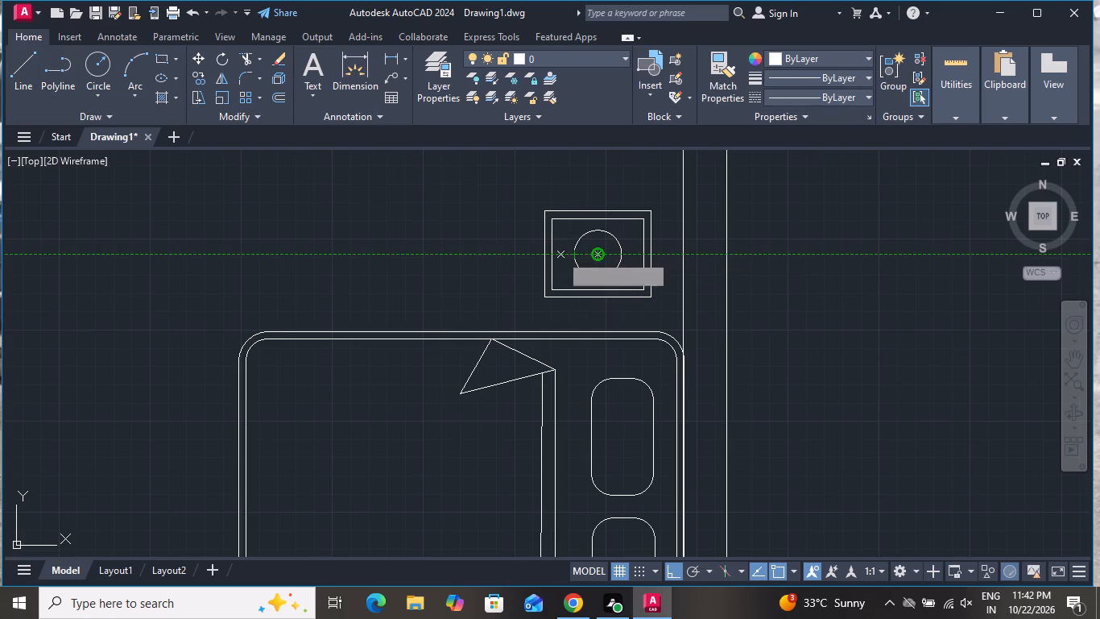
pyautogui.click(633, 256)
pyautogui.rightClick(633, 256)
pyautogui.click(655, 279)
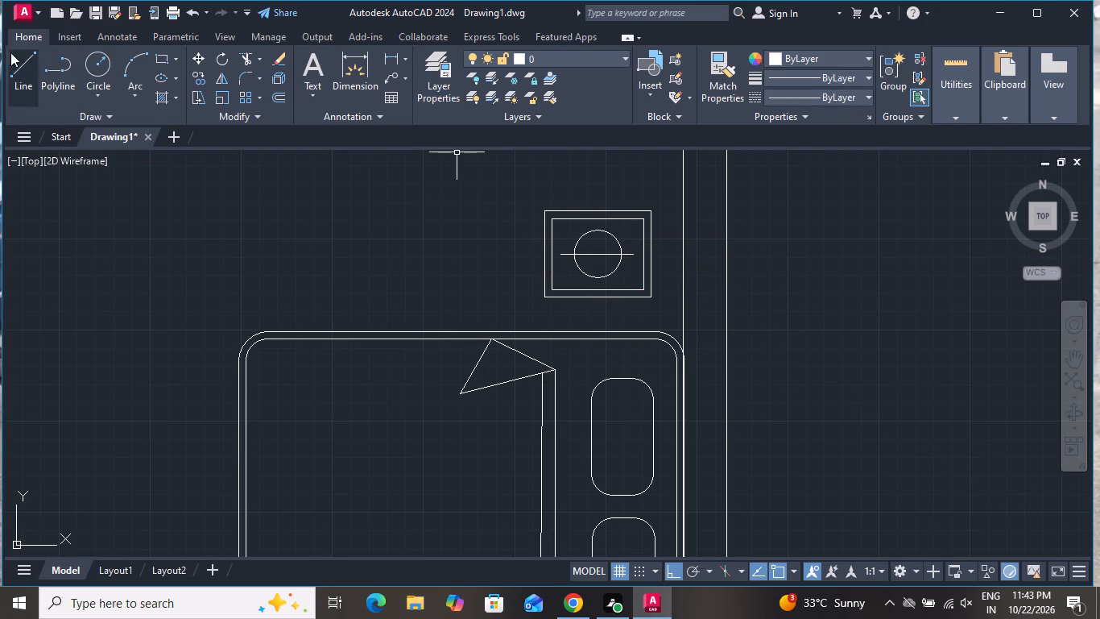
# Draw a vertical line about 8" long through the lamp circle's centre, extending past the circle above and below.
pyautogui.click(35, 81)
pyautogui.scroll(2, 601, 213)
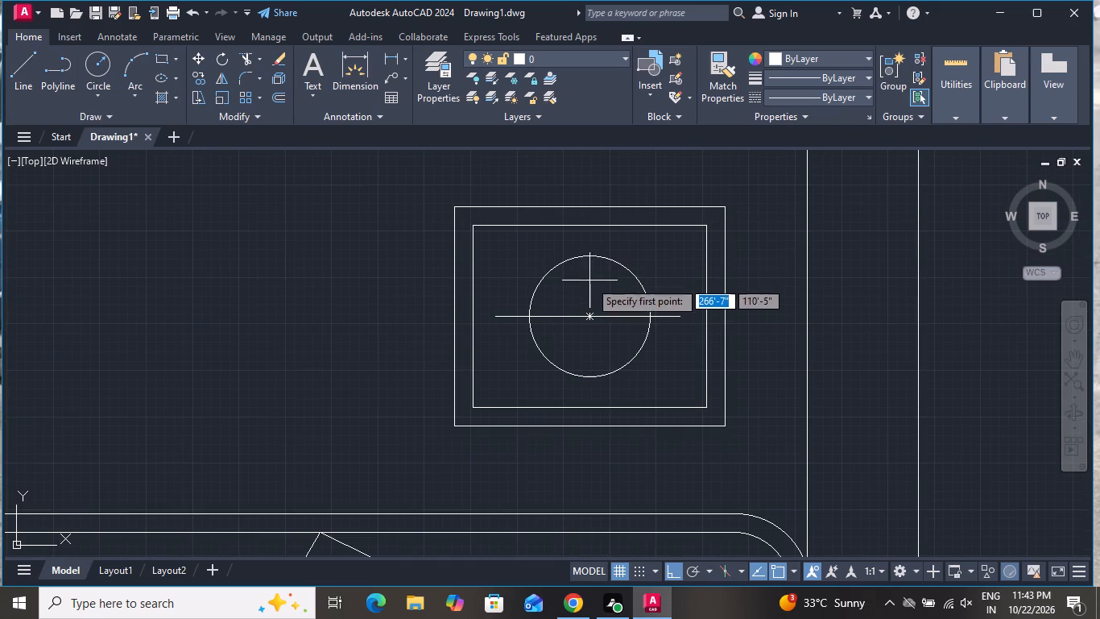
pyautogui.click(590, 237)
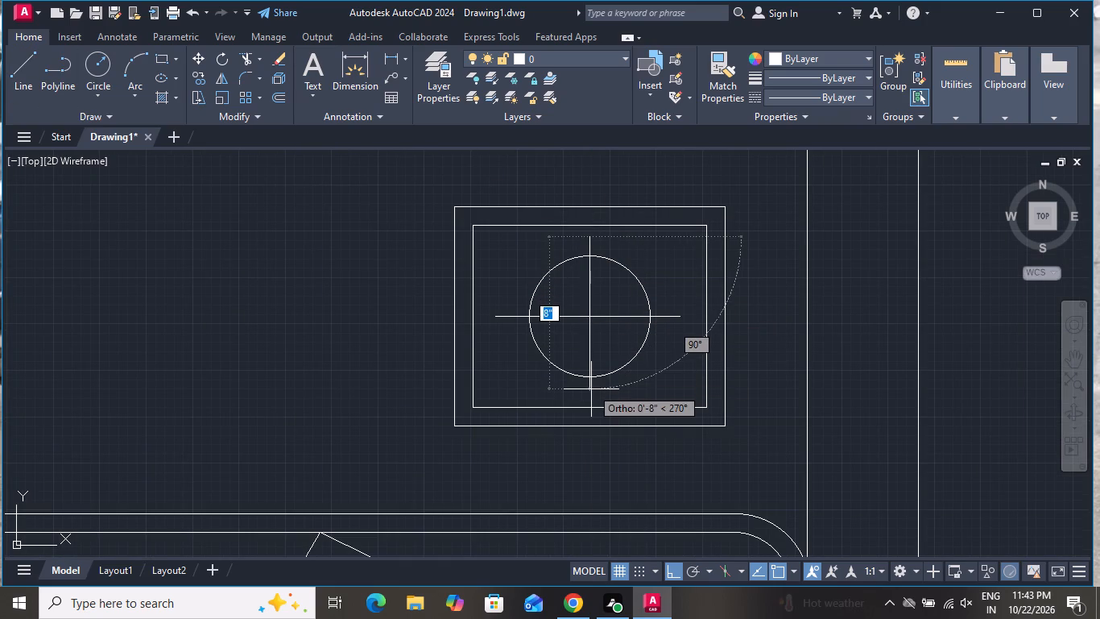
pyautogui.click(591, 396)
pyautogui.rightClick(591, 391)
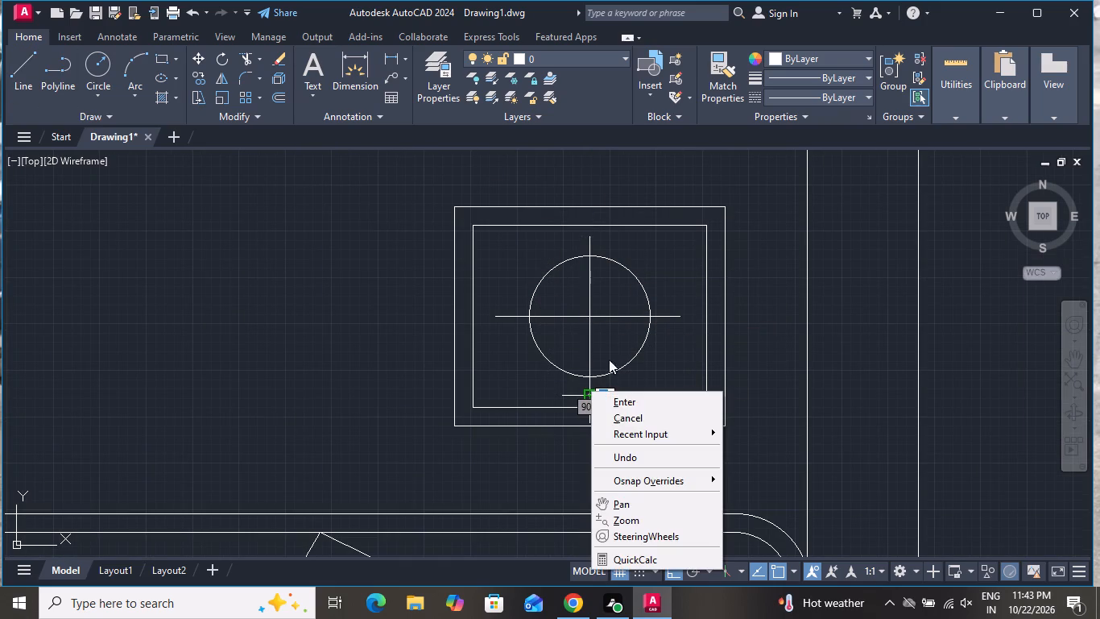
pyautogui.click(620, 415)
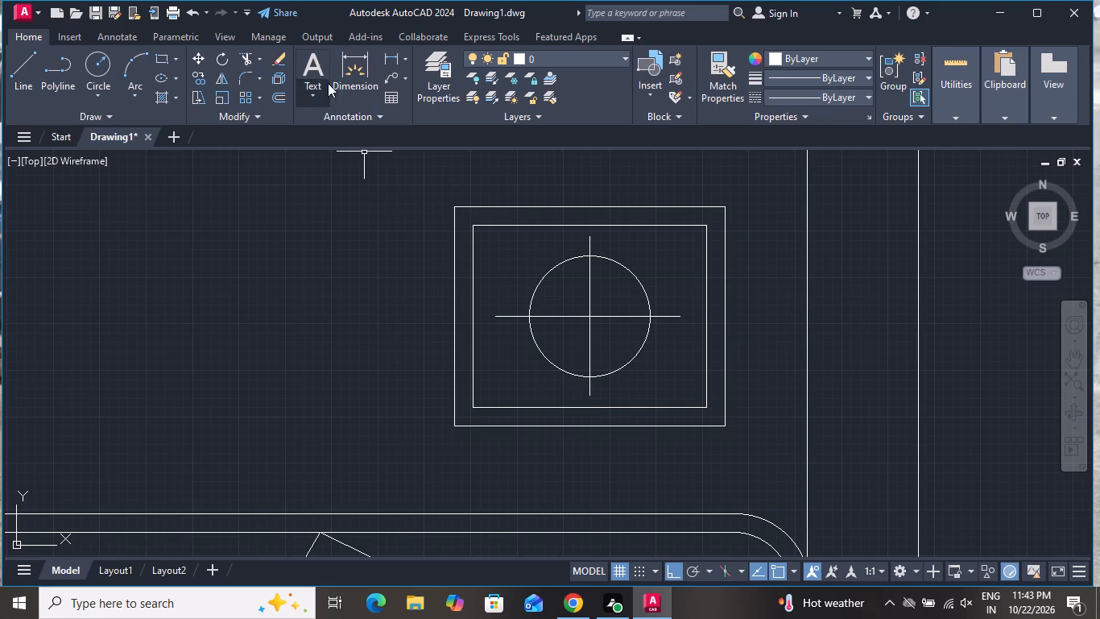
# Copy the whole bedside table with its lamp about 5'-6" straight down to the opposite side of the bed.
pyautogui.scroll(-1, 215, 60)
pyautogui.click(770, 190)
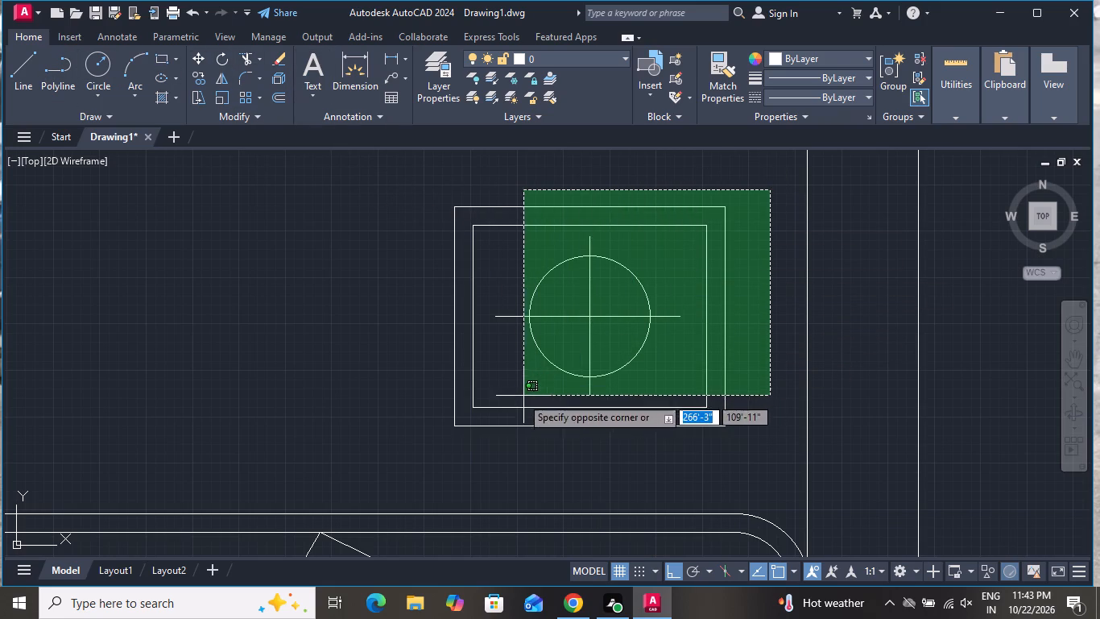
pyautogui.click(426, 448)
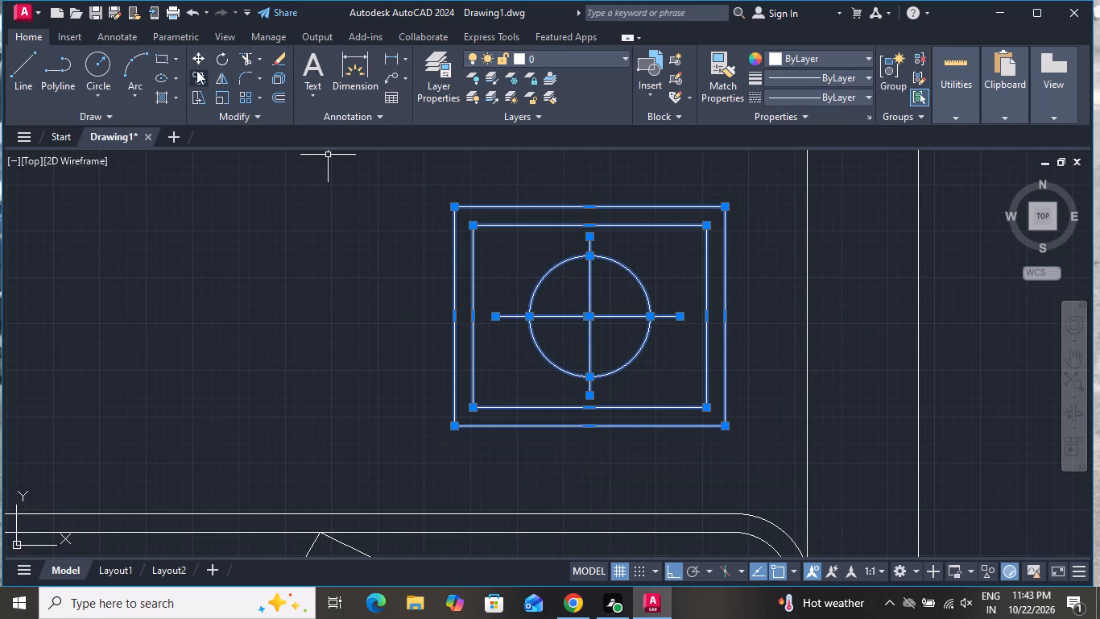
pyautogui.click(196, 70)
pyautogui.click(589, 317)
pyautogui.scroll(-1, 618, 252)
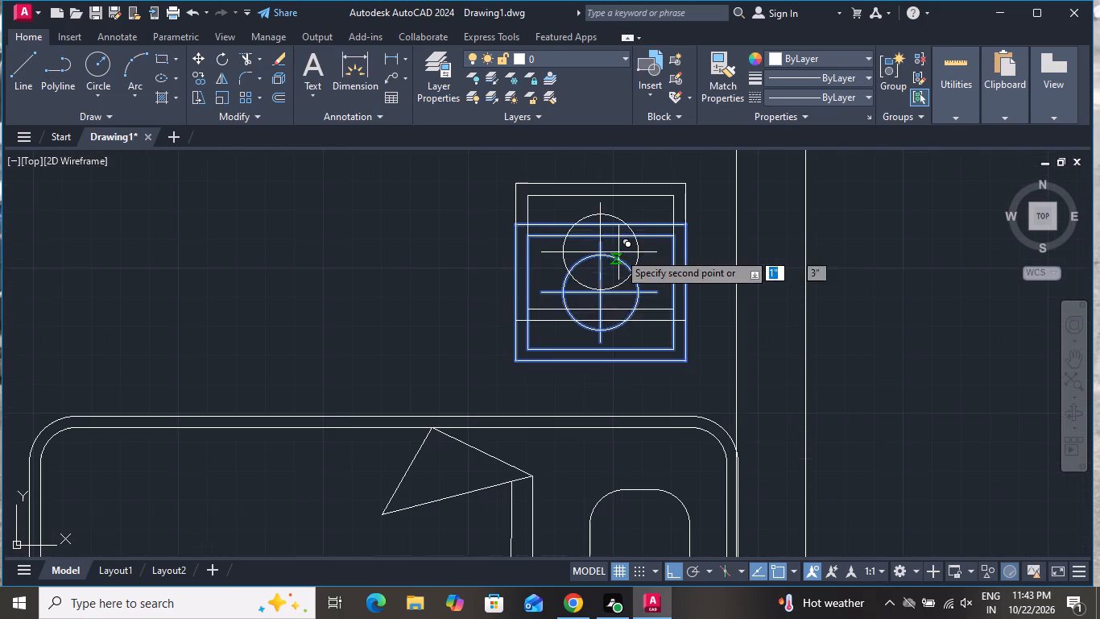
pyautogui.scroll(-2, 633, 254)
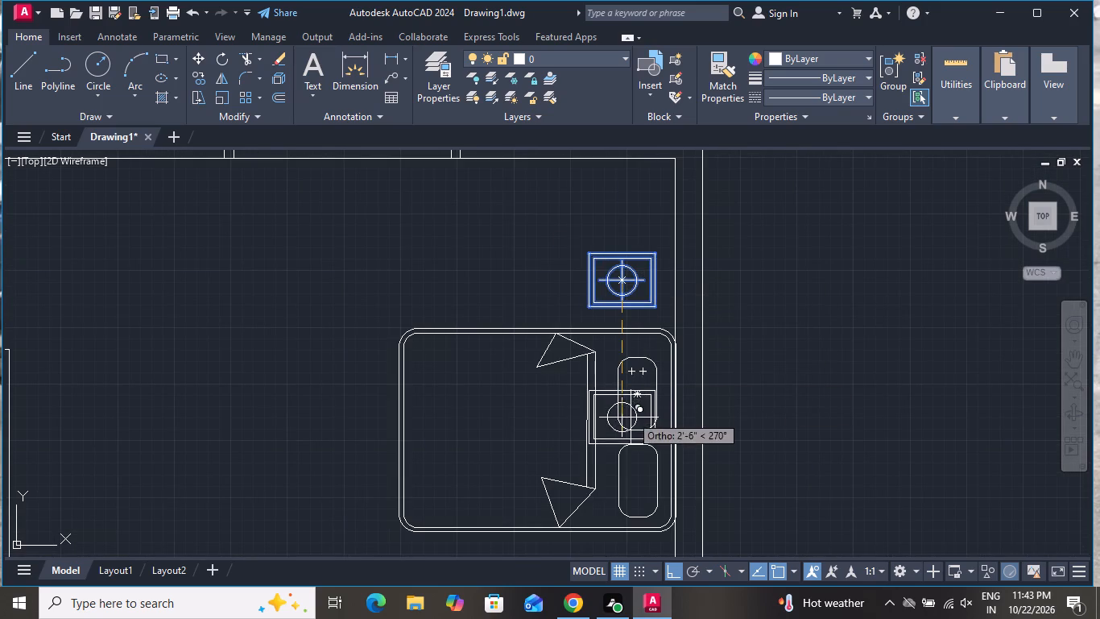
pyautogui.scroll(-2, 639, 387)
pyautogui.scroll(1, 627, 460)
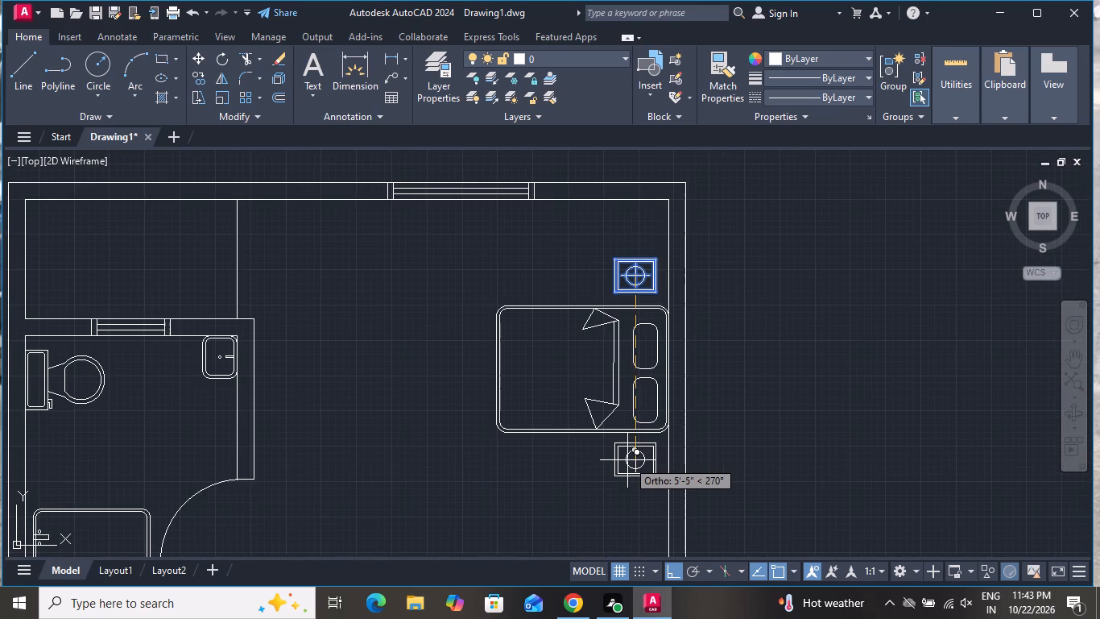
pyautogui.scroll(1, 627, 459)
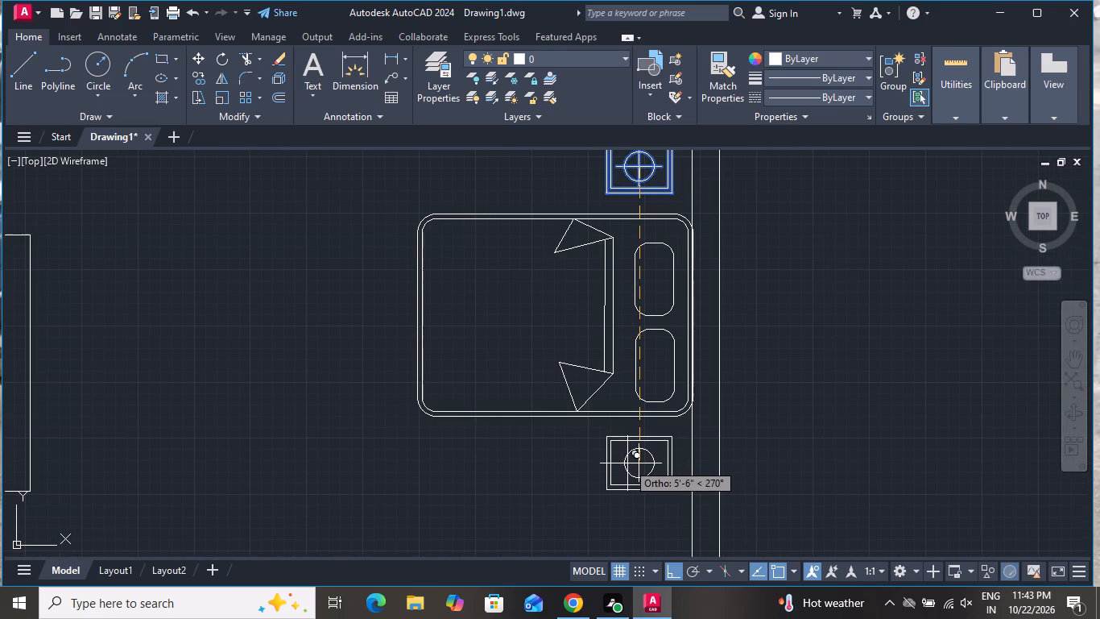
pyautogui.click(627, 464)
pyautogui.rightClick(795, 265)
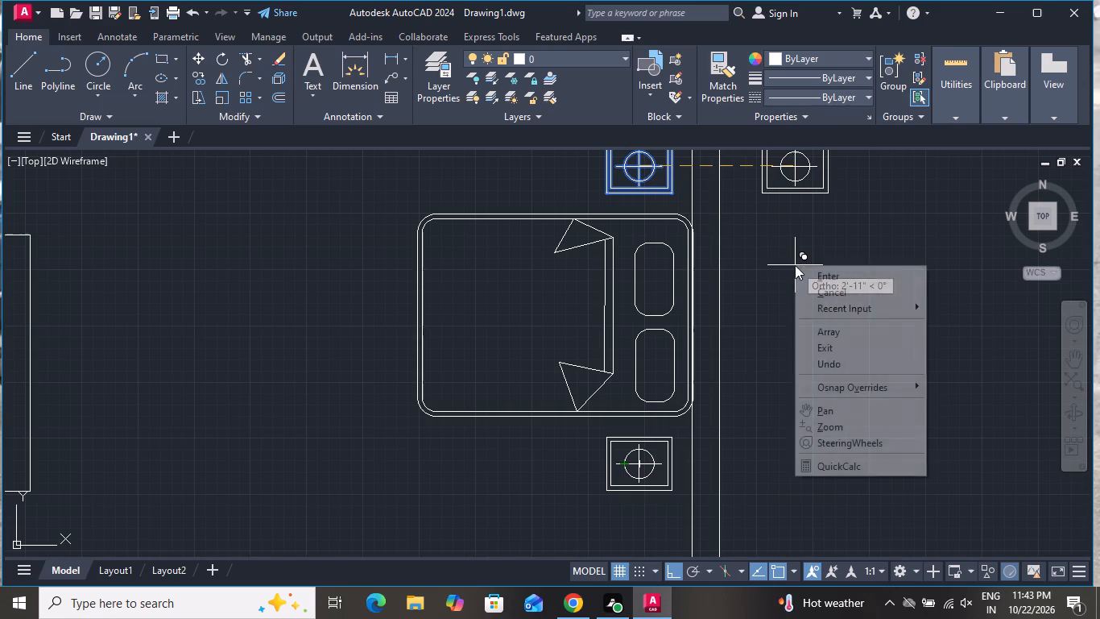
pyautogui.click(813, 287)
pyautogui.scroll(-2, 783, 331)
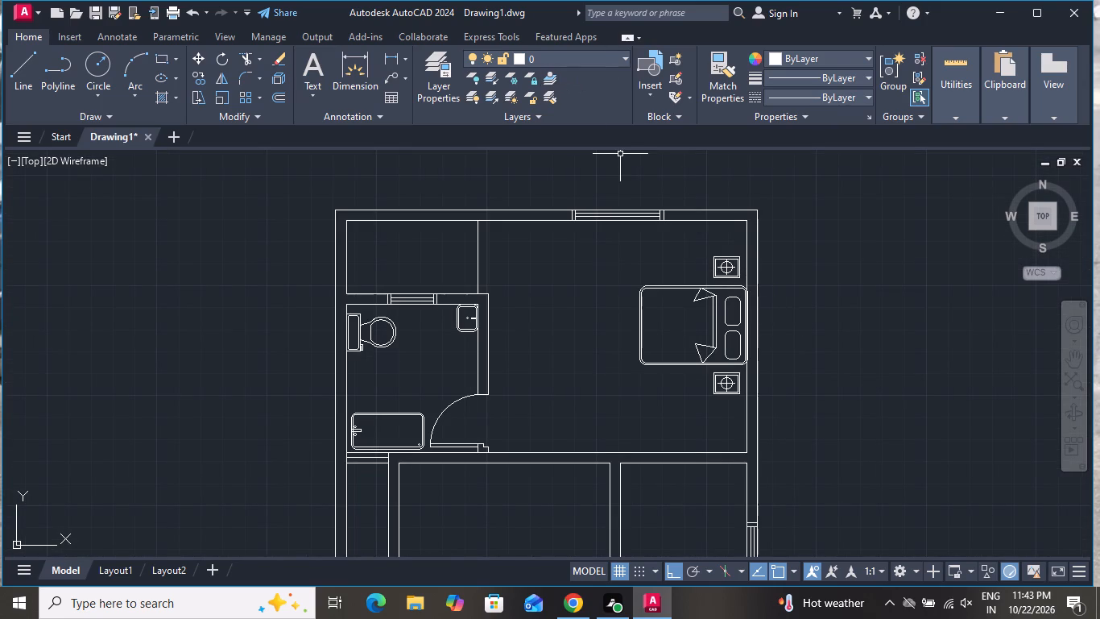
pyautogui.scroll(-1, 601, 15)
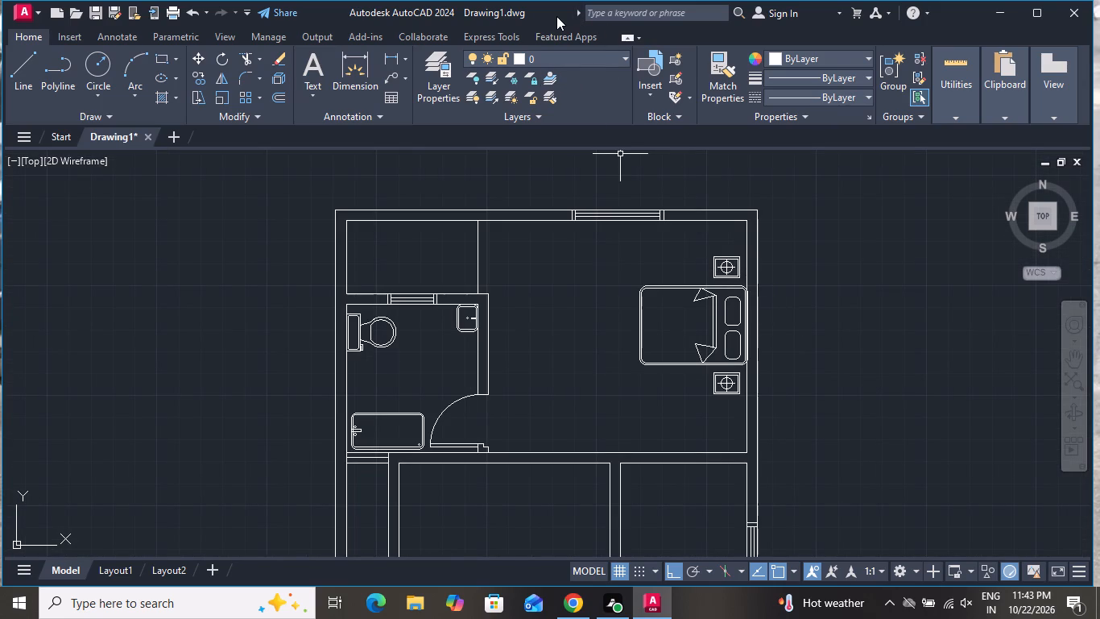
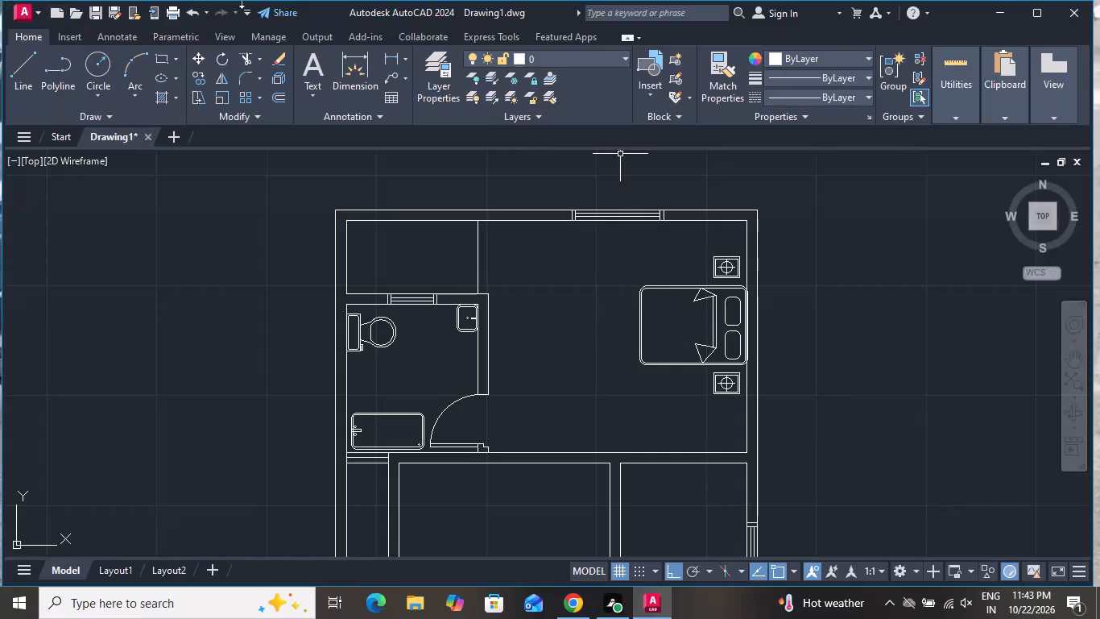
# Draw a rectangle about 5'-11" by 1'-1" against the bedroom's lower wall, near the corner below the bed.
pyautogui.click(161, 52)
pyautogui.scroll(2, 767, 496)
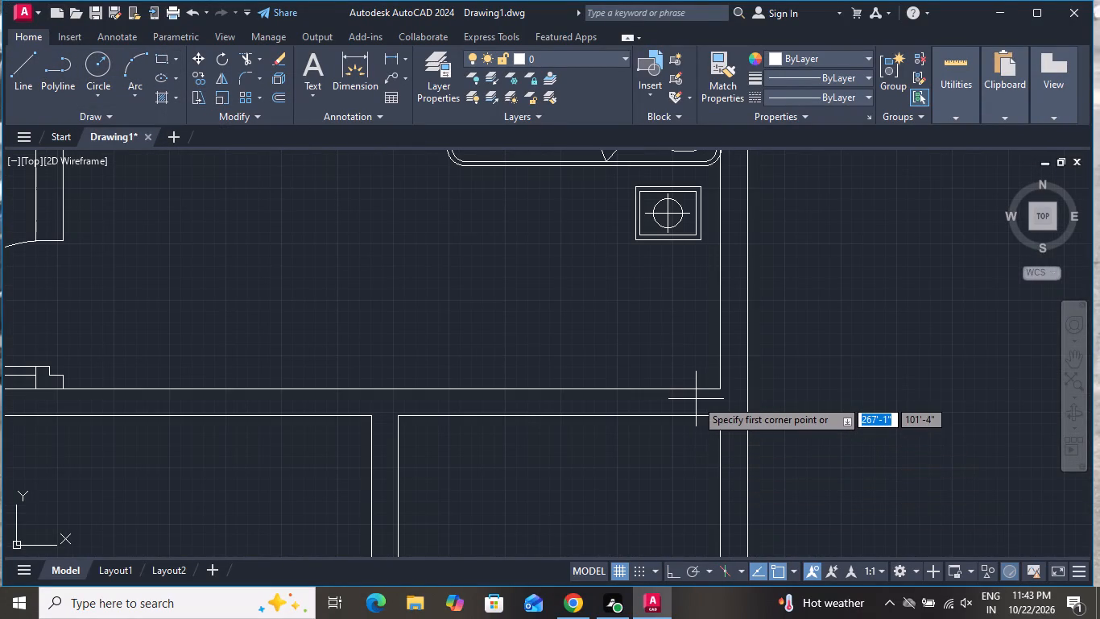
pyautogui.click(675, 388)
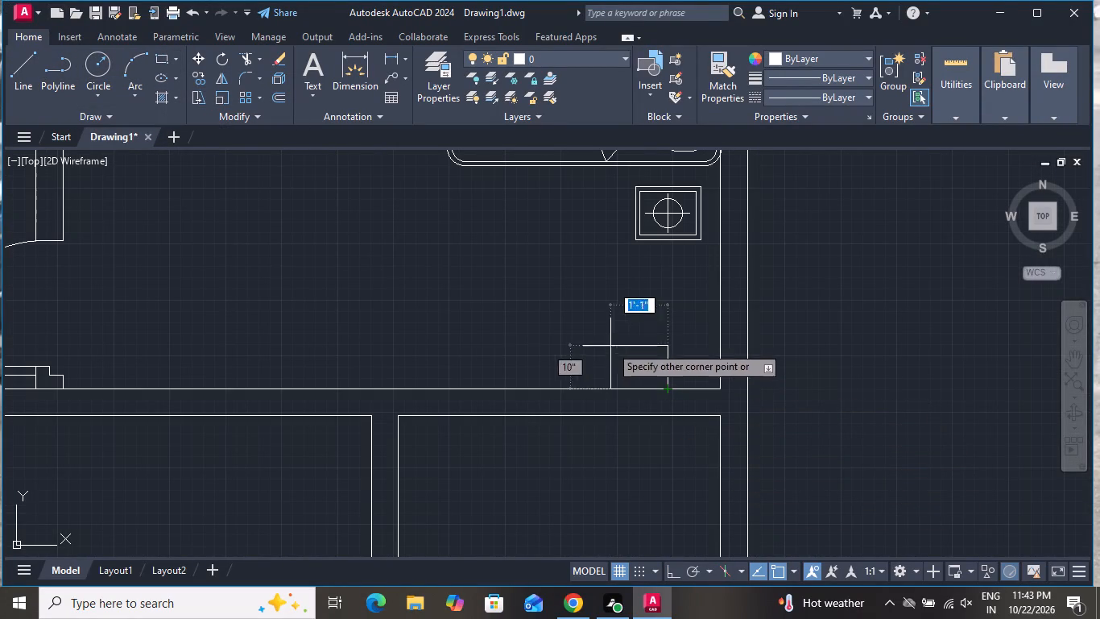
pyautogui.click(351, 329)
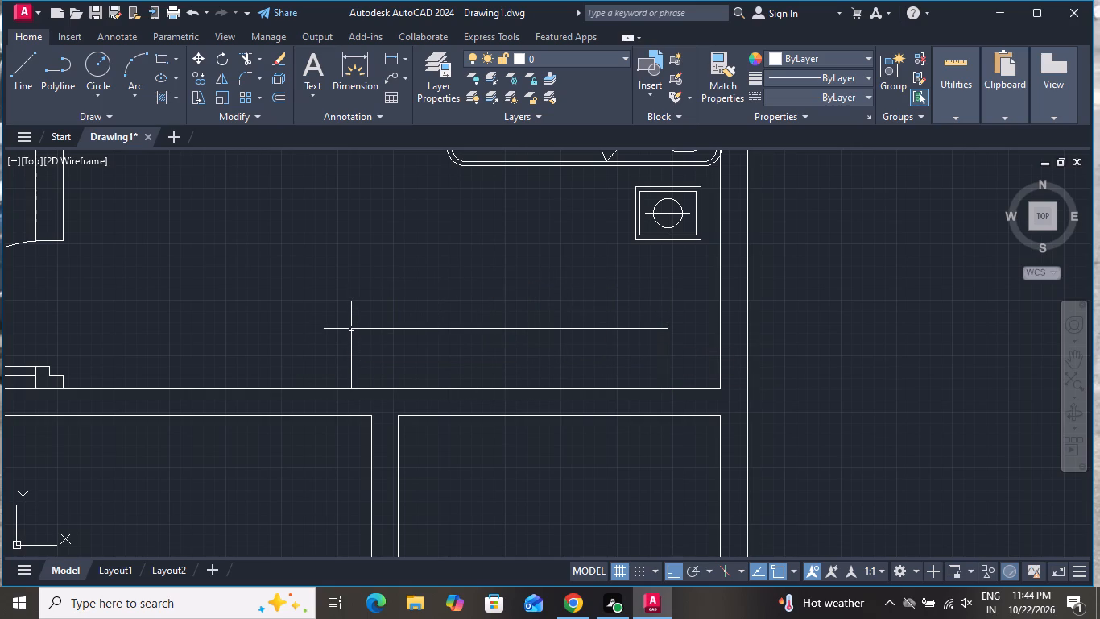
# Draw a horizontal line lengthwise inside the new rectangle, stopping short of both of its ends.
pyautogui.click(20, 71)
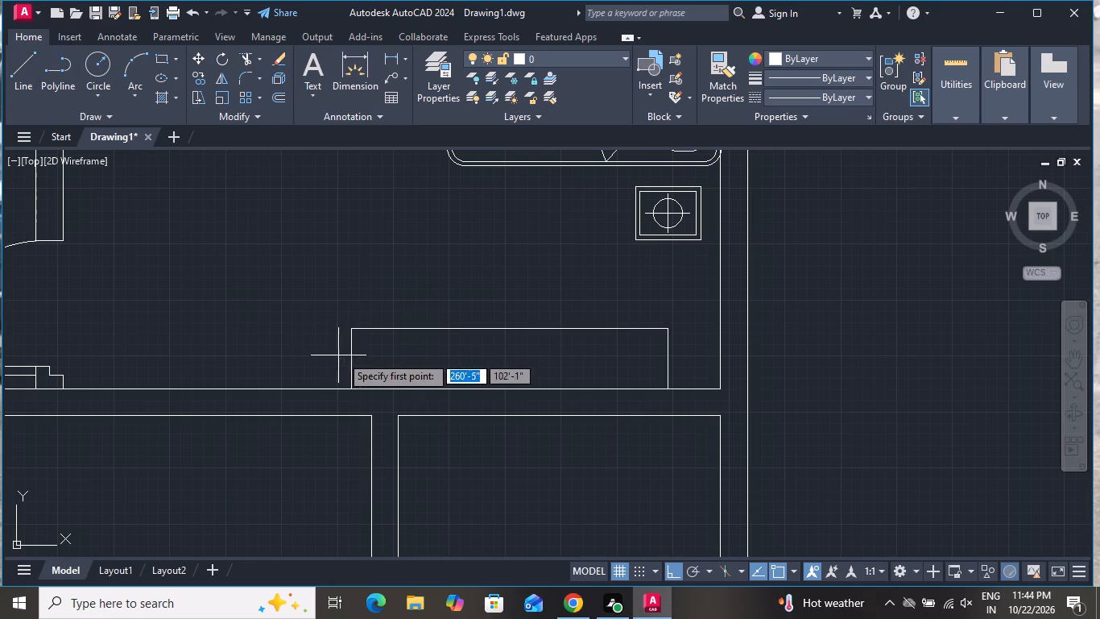
pyautogui.click(369, 363)
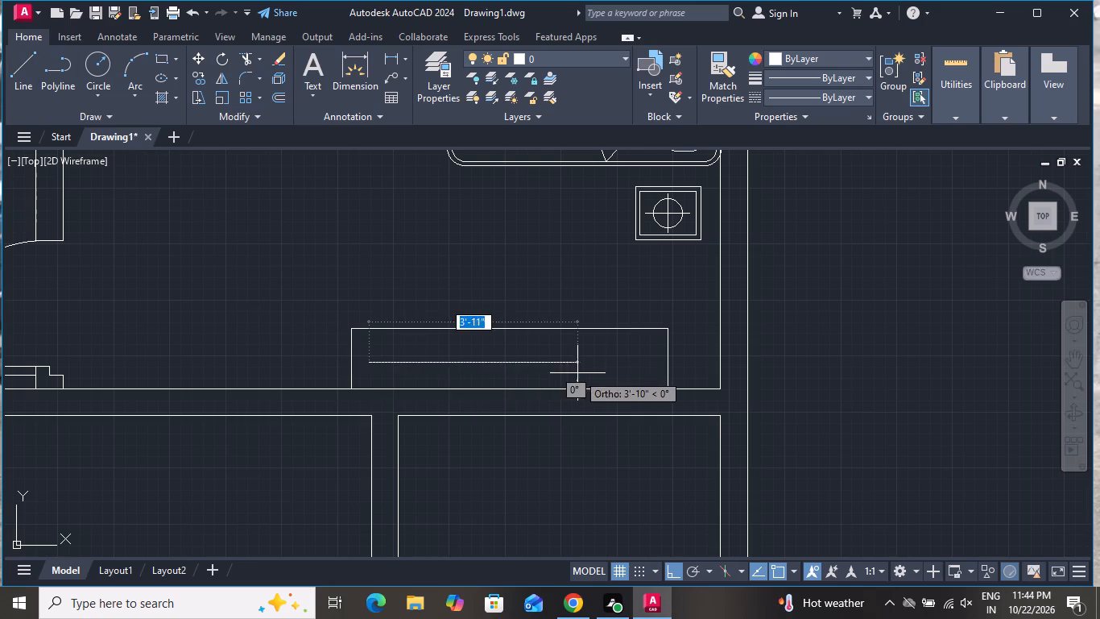
pyautogui.click(647, 361)
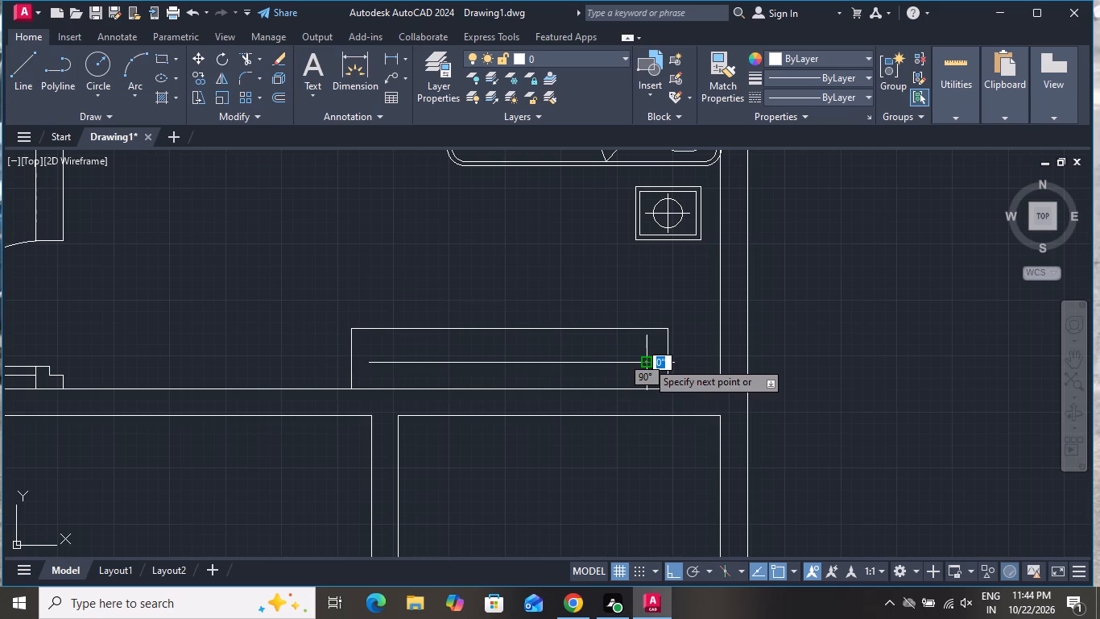
pyautogui.rightClick(647, 361)
pyautogui.click(680, 384)
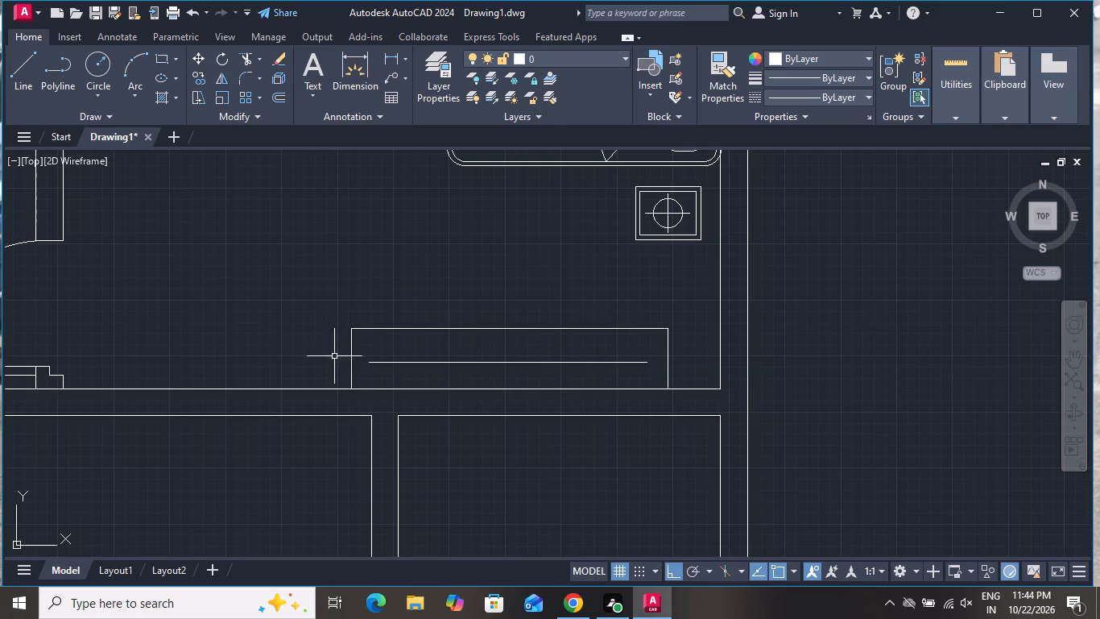
# Draw a short vertical line across the thickness of the bedroom's lower wall, just right of the bathroom door jamb.
pyautogui.scroll(-2, 371, 361)
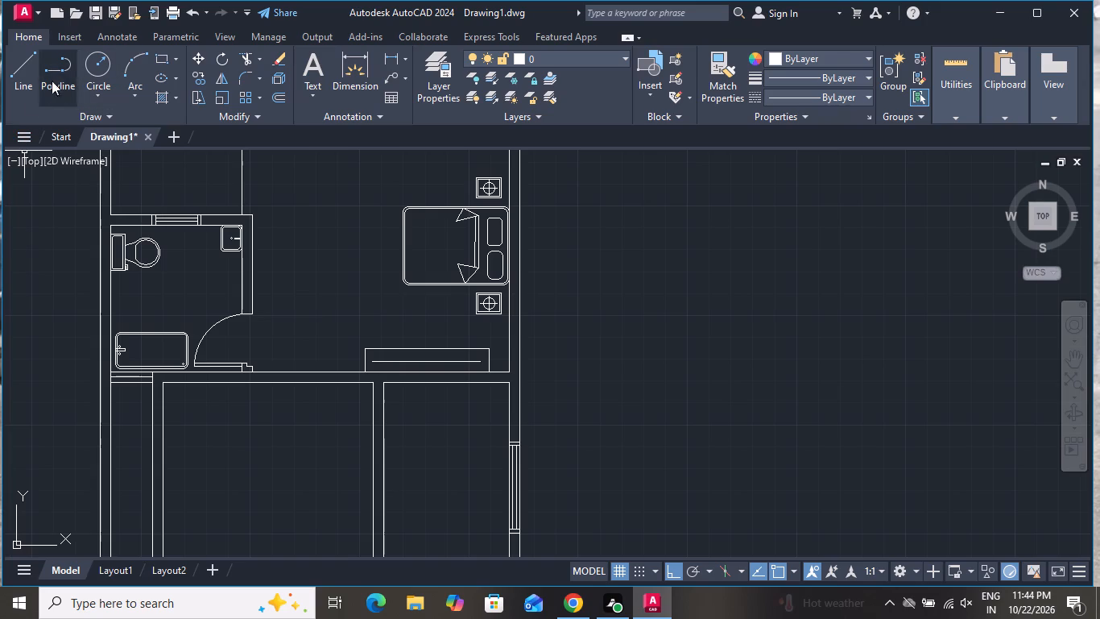
pyautogui.click(33, 77)
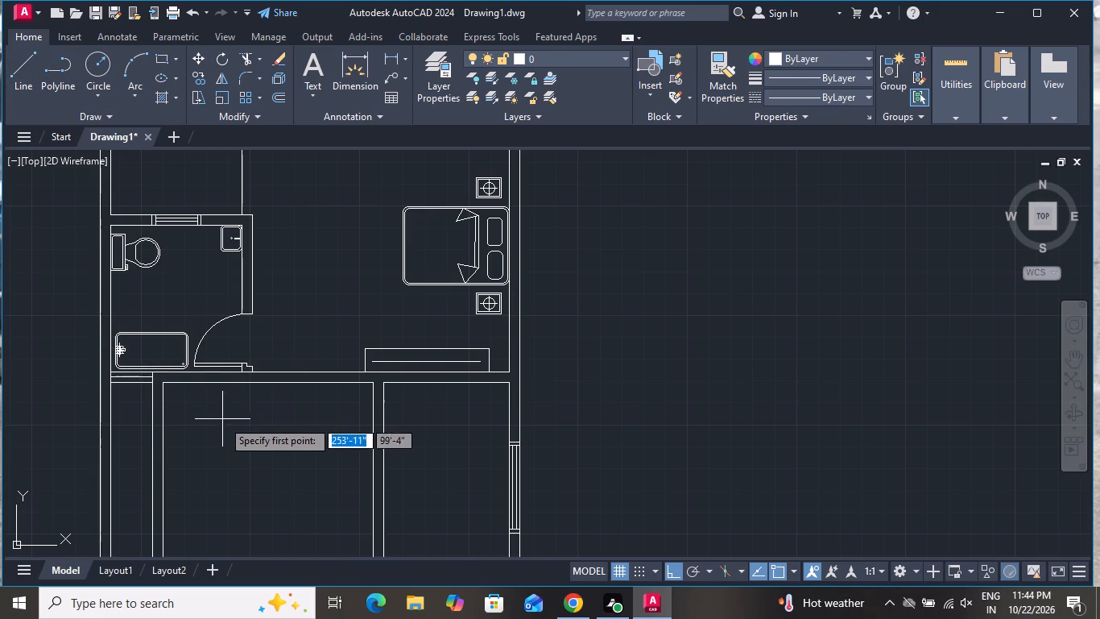
pyautogui.scroll(2, 301, 376)
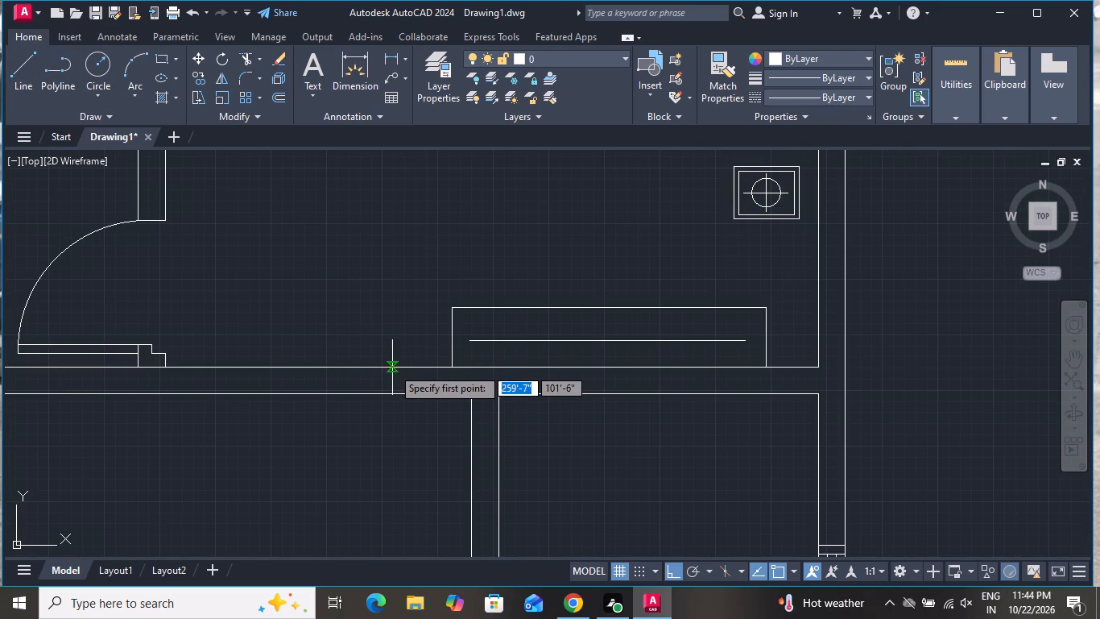
pyautogui.click(184, 368)
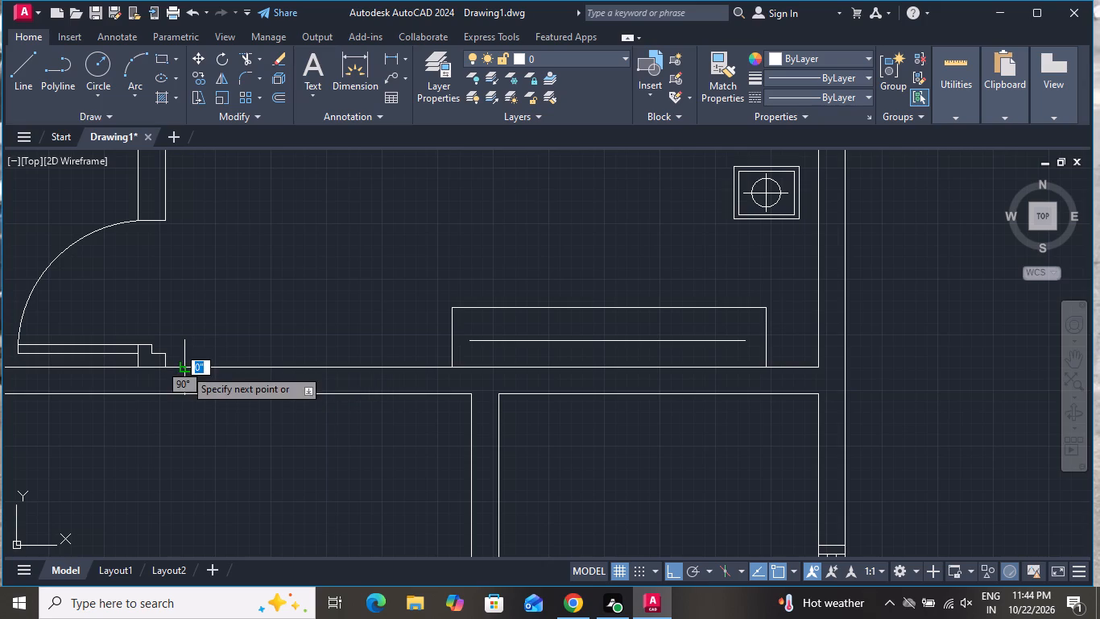
pyautogui.click(183, 395)
pyautogui.rightClick(183, 395)
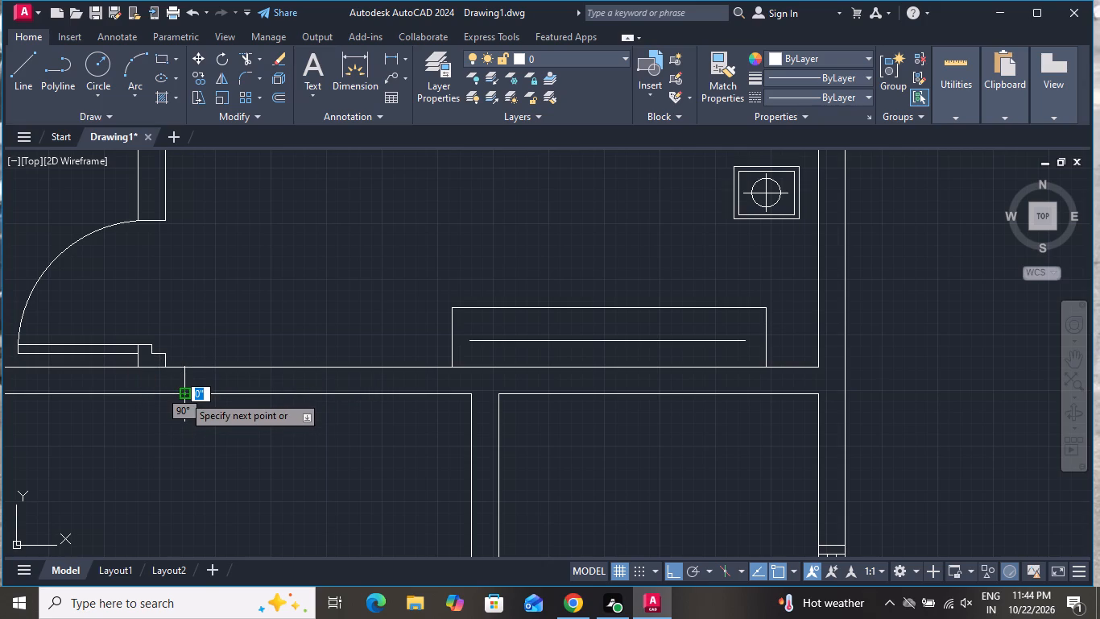
pyautogui.click(206, 430)
pyautogui.click(208, 421)
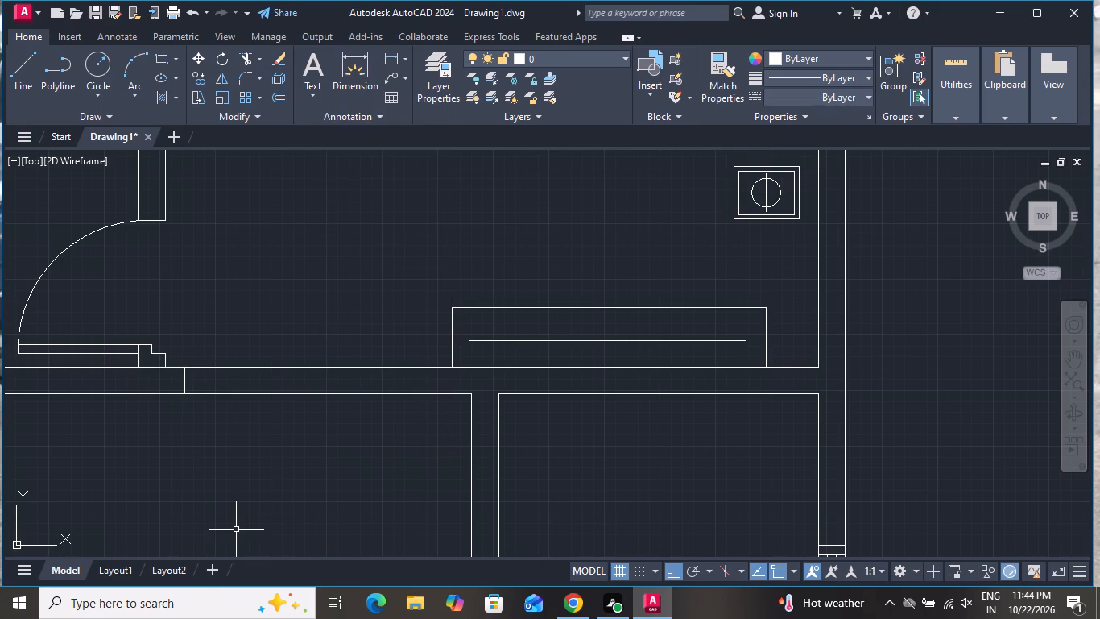
# Offset the short line across the wall 3" to the right.
pyautogui.write('O 3')
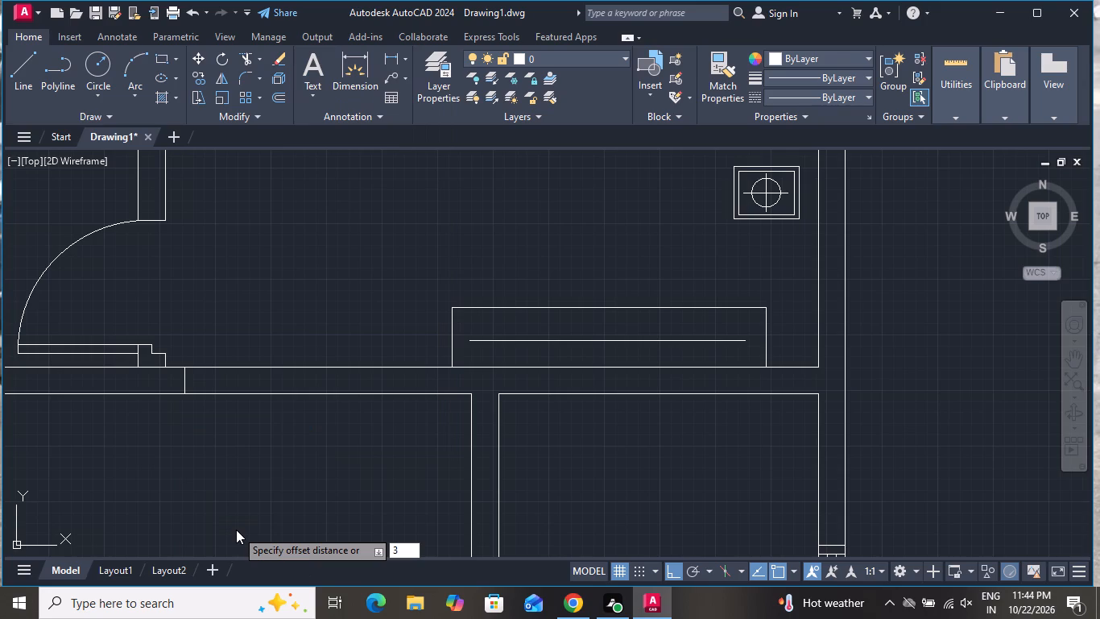
pyautogui.hotkey('shift', '"')
pyautogui.press('Return')
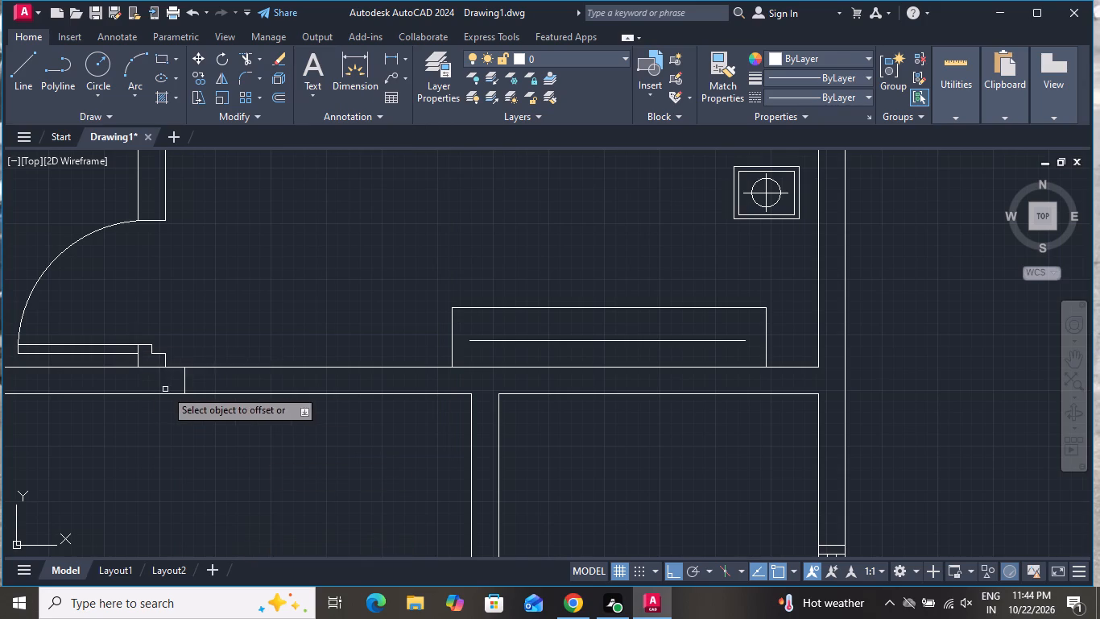
pyautogui.scroll(2, 178, 390)
pyautogui.click(192, 376)
pyautogui.click(201, 373)
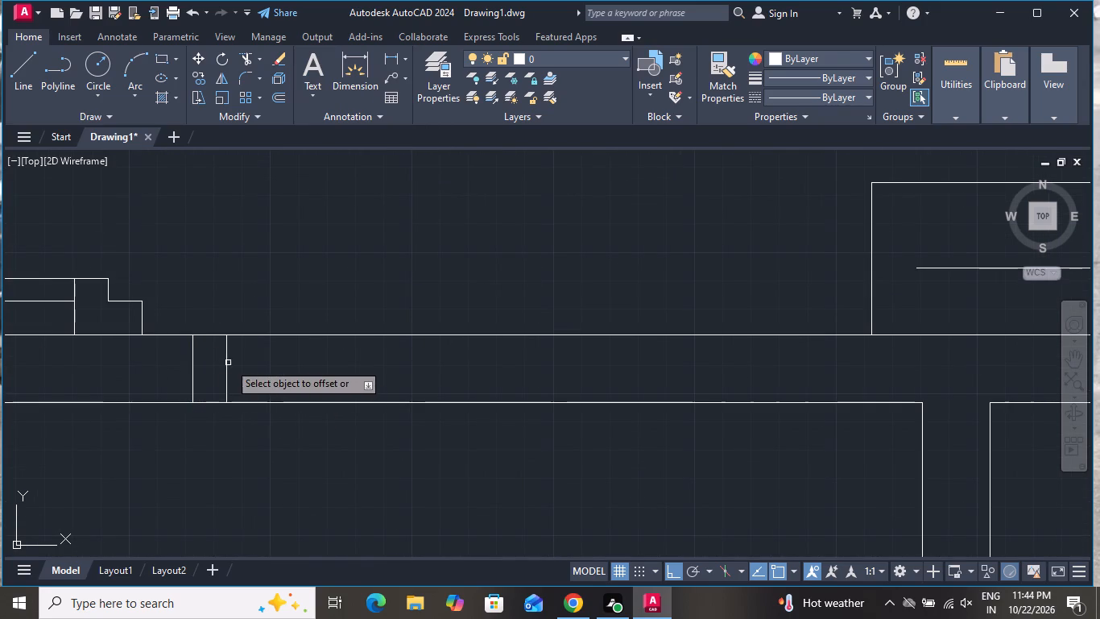
pyautogui.rightClick(229, 362)
pyautogui.click(242, 388)
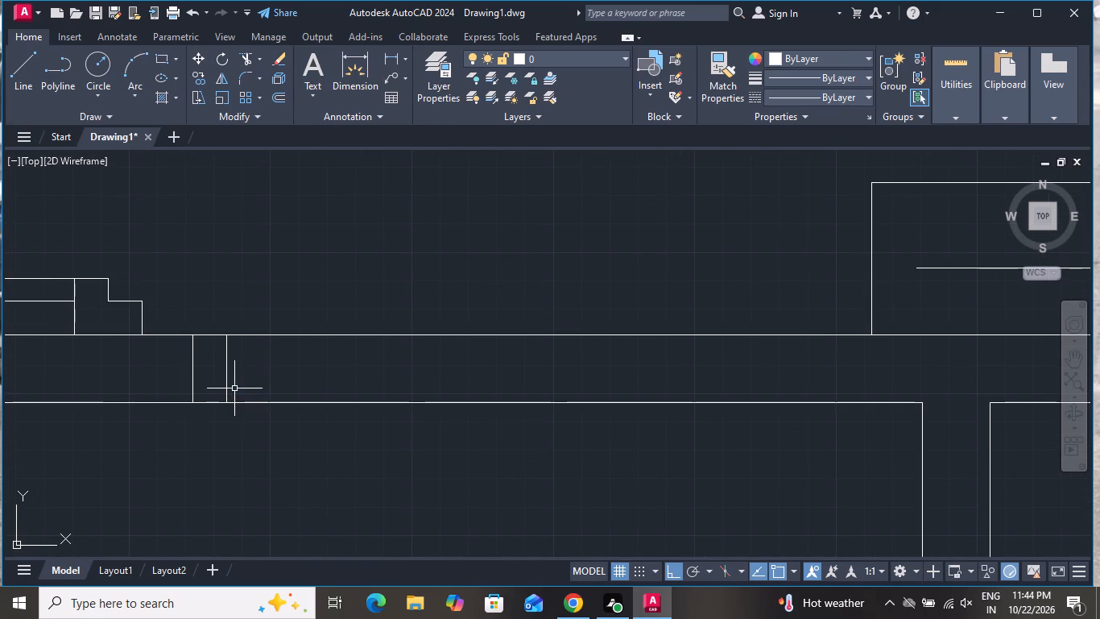
# Offset the second jamb line 3' to the right to mark the far side of the bedroom door opening.
pyautogui.write('O 3')
pyautogui.press("'")
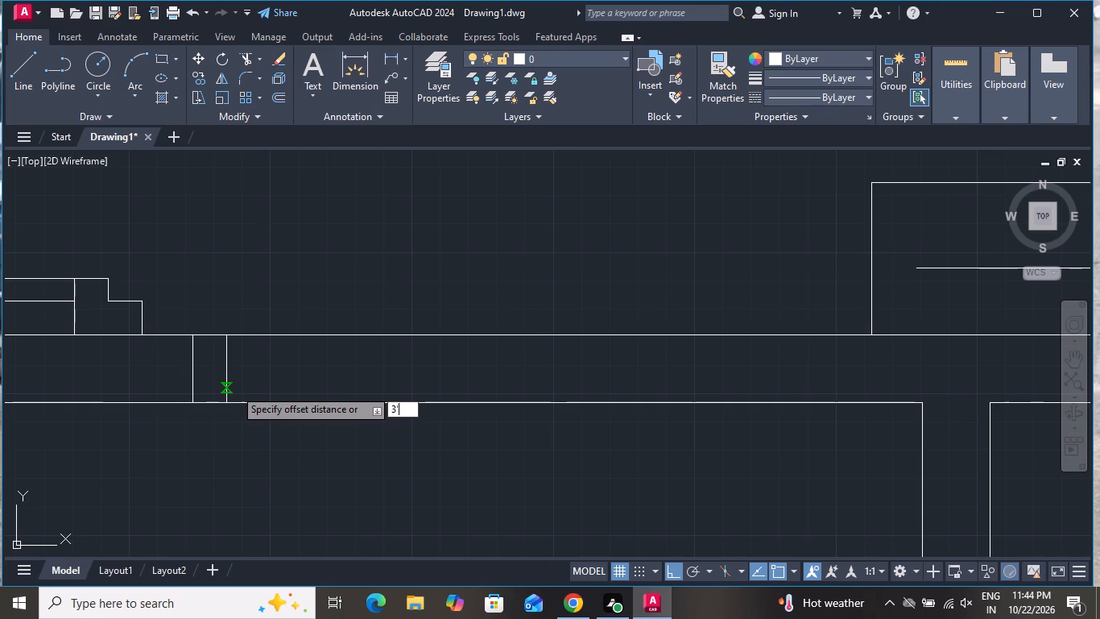
pyautogui.press('Return')
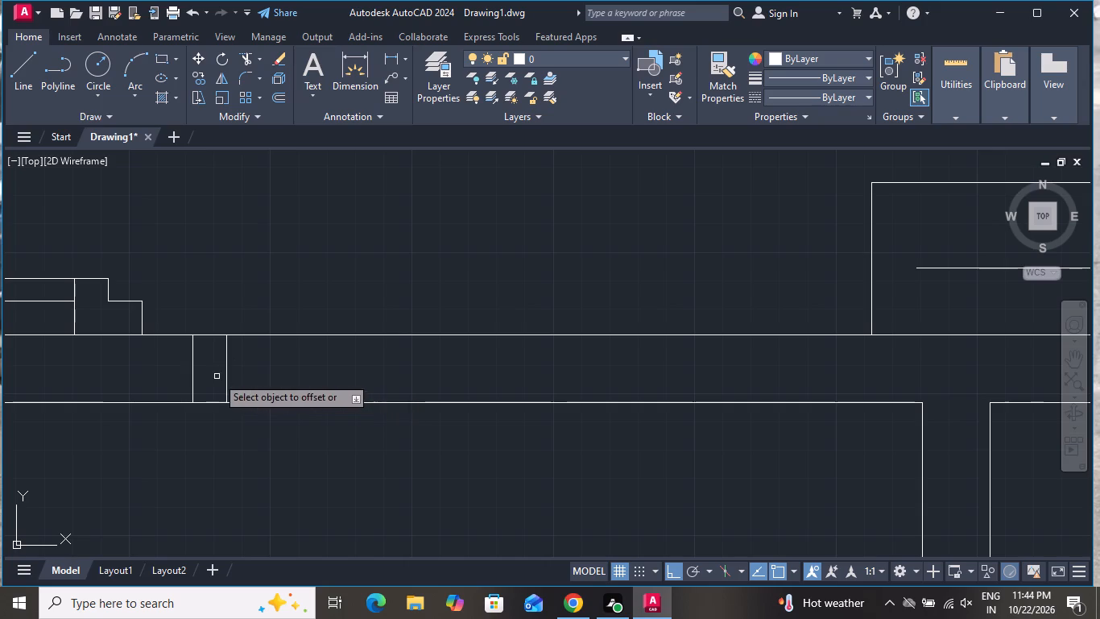
pyautogui.click(227, 369)
pyautogui.click(286, 360)
pyautogui.rightClick(325, 359)
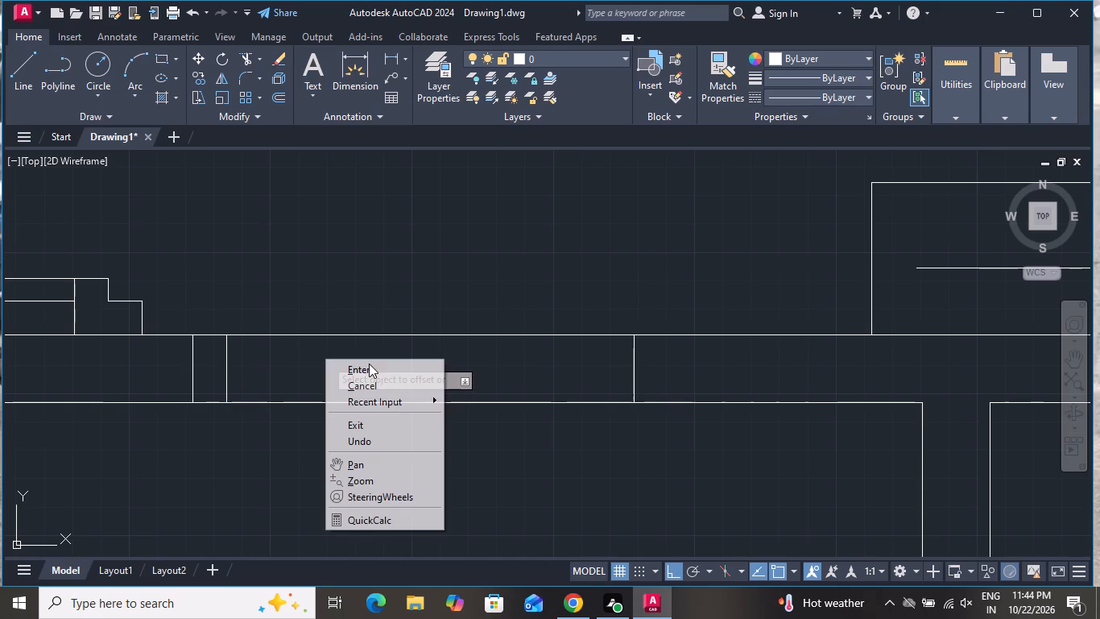
pyautogui.click(365, 376)
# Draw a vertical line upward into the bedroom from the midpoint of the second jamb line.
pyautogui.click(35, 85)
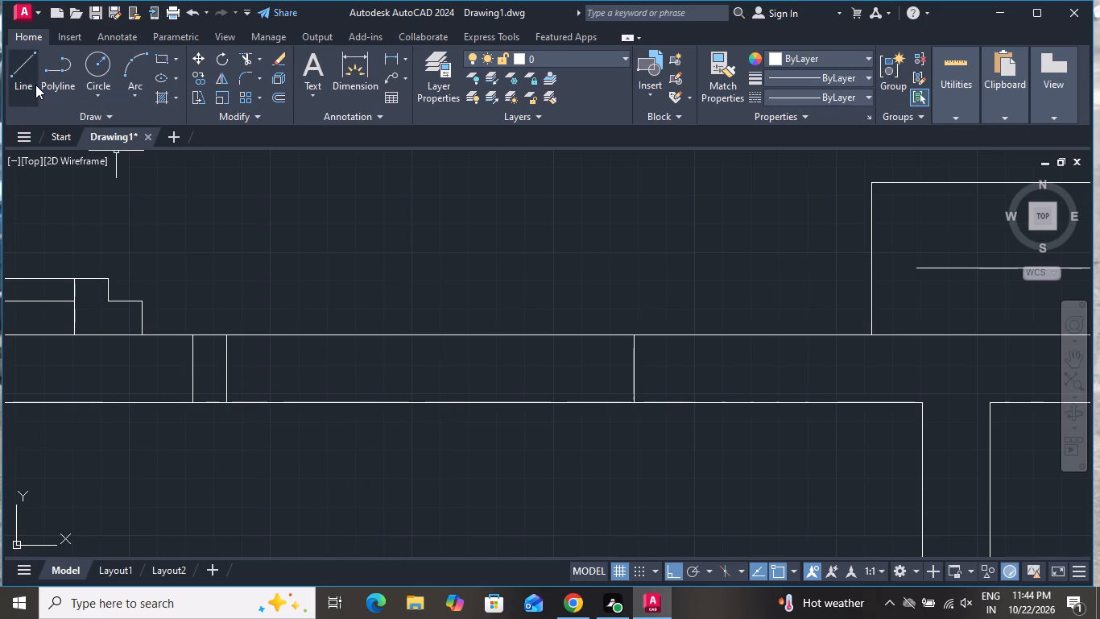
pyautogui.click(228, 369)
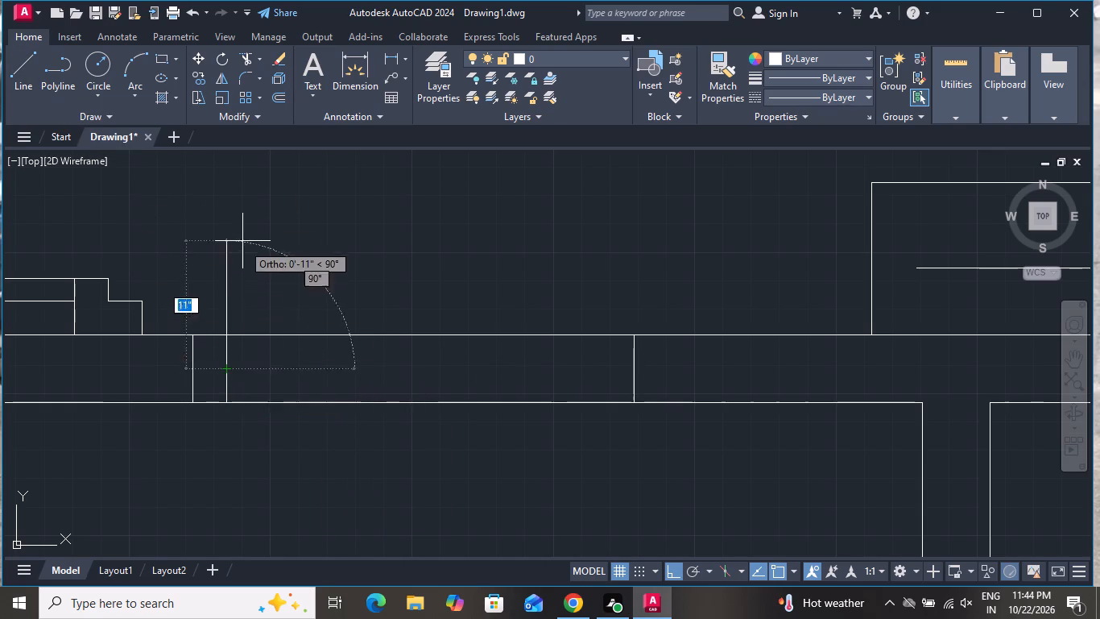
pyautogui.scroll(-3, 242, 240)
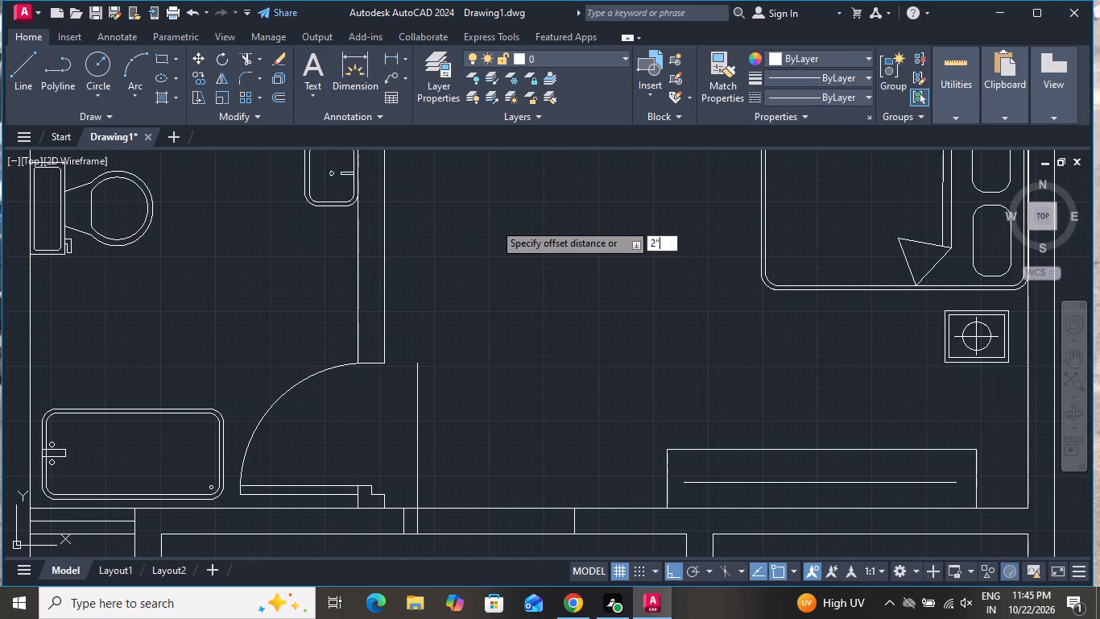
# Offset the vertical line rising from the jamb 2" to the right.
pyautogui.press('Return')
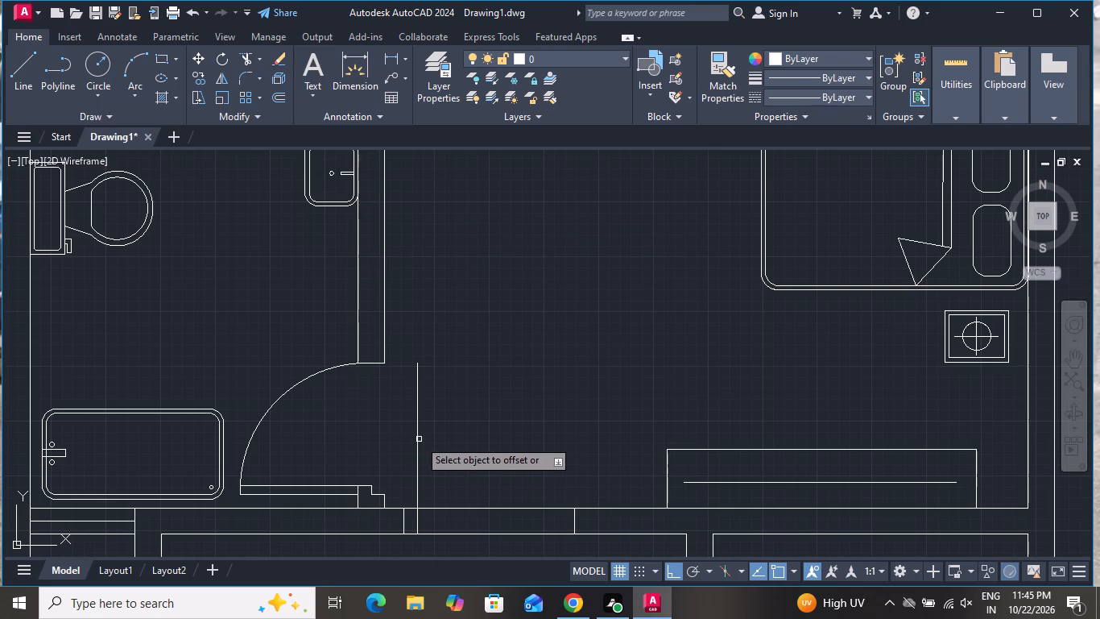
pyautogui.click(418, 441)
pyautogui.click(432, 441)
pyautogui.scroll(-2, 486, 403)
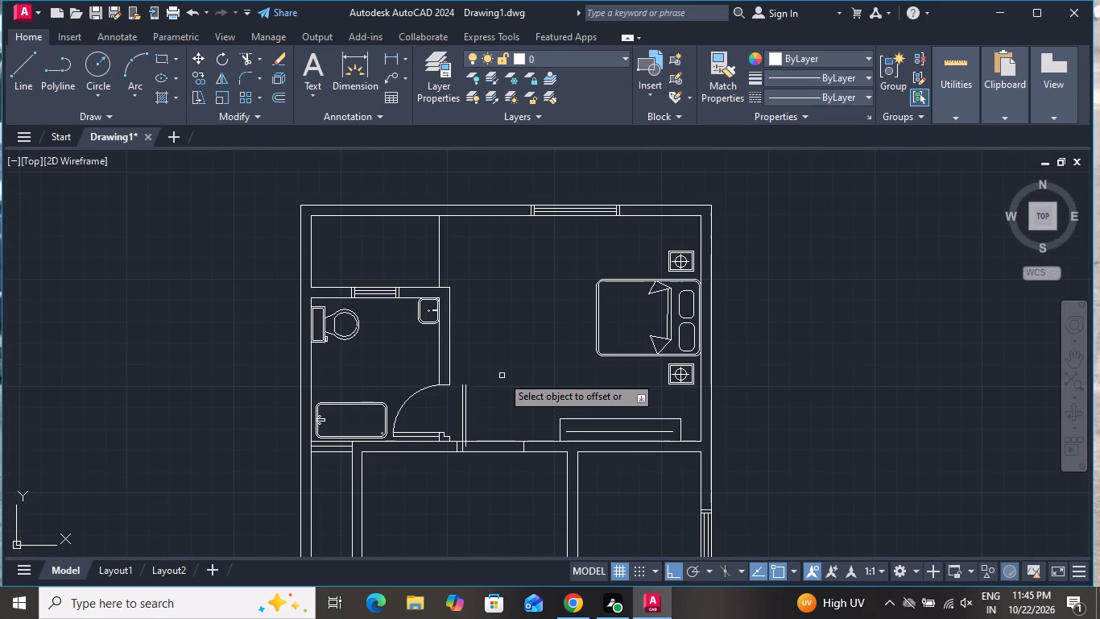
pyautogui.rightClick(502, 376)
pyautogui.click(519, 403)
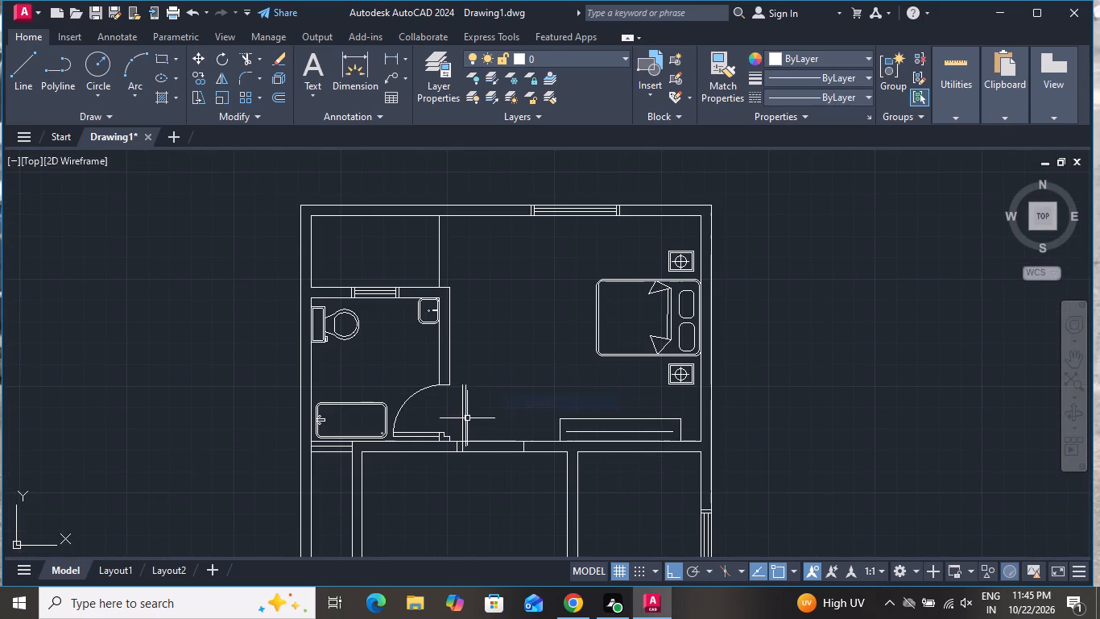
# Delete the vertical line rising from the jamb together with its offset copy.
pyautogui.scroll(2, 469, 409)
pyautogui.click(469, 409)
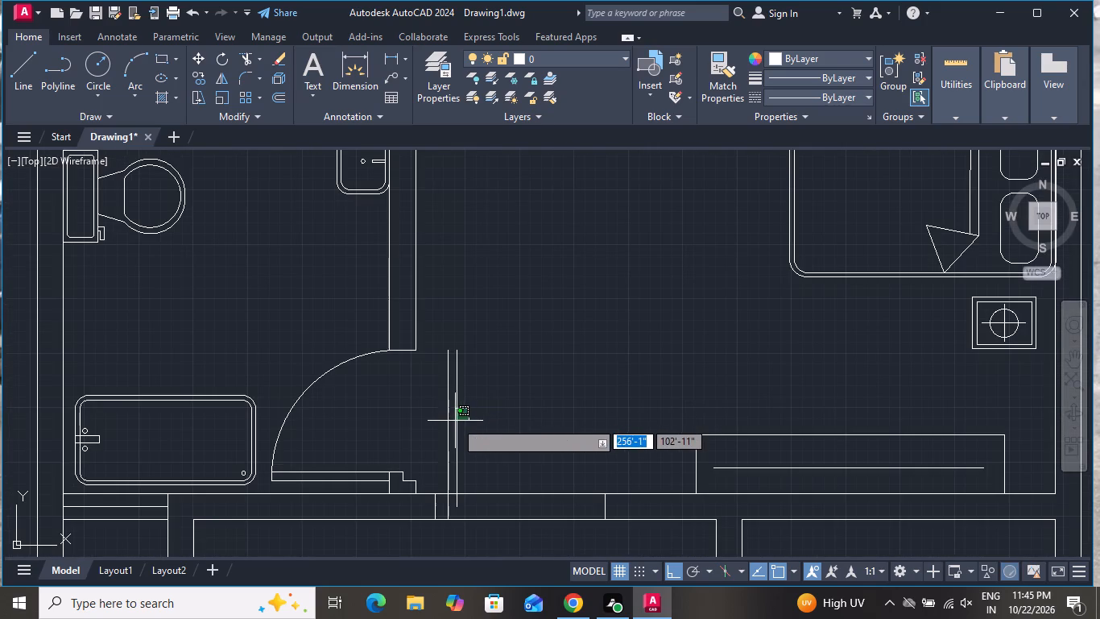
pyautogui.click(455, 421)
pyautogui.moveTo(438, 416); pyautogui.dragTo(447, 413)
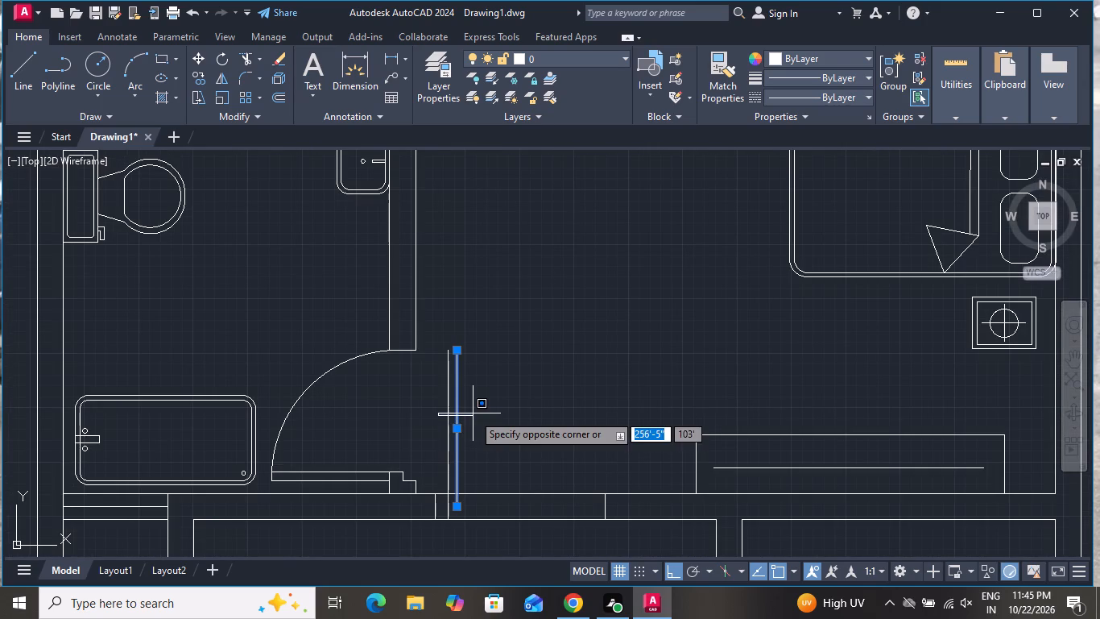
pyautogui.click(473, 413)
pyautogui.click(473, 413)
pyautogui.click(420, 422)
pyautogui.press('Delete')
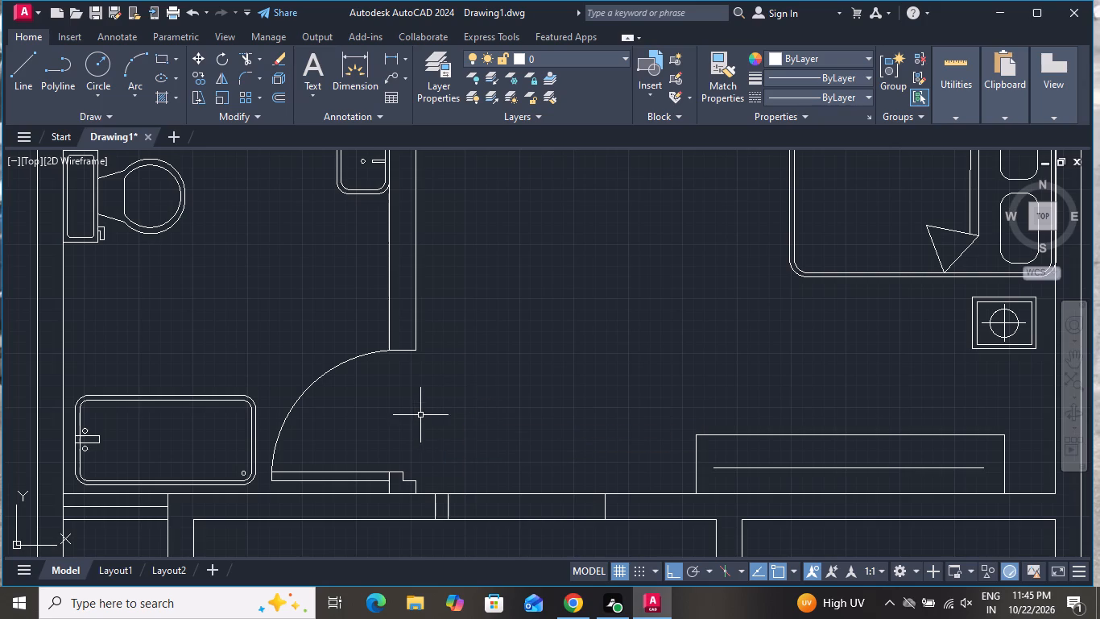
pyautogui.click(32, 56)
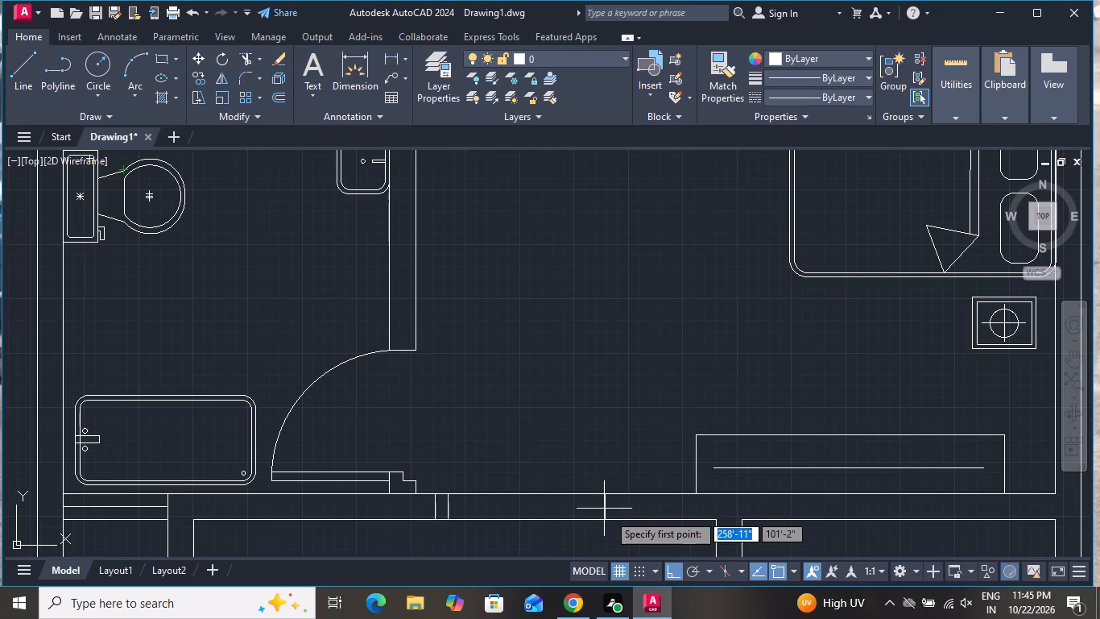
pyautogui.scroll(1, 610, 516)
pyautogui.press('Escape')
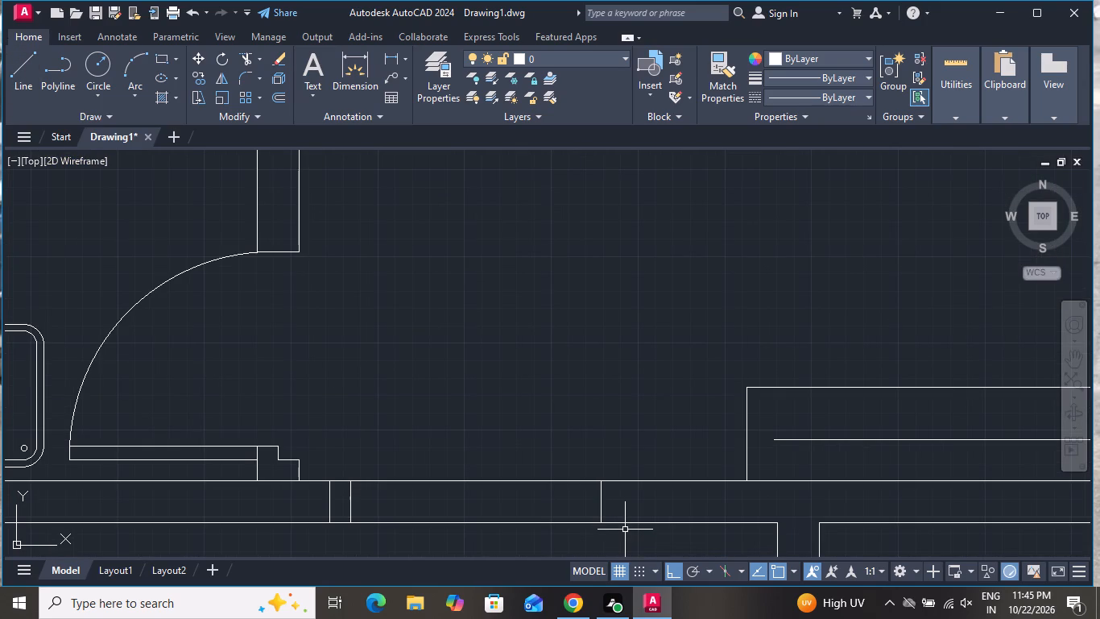
# Offset the far jamb line of the bedroom door opening 3" to the left, into the opening.
pyautogui.write('O')
pyautogui.press('space')
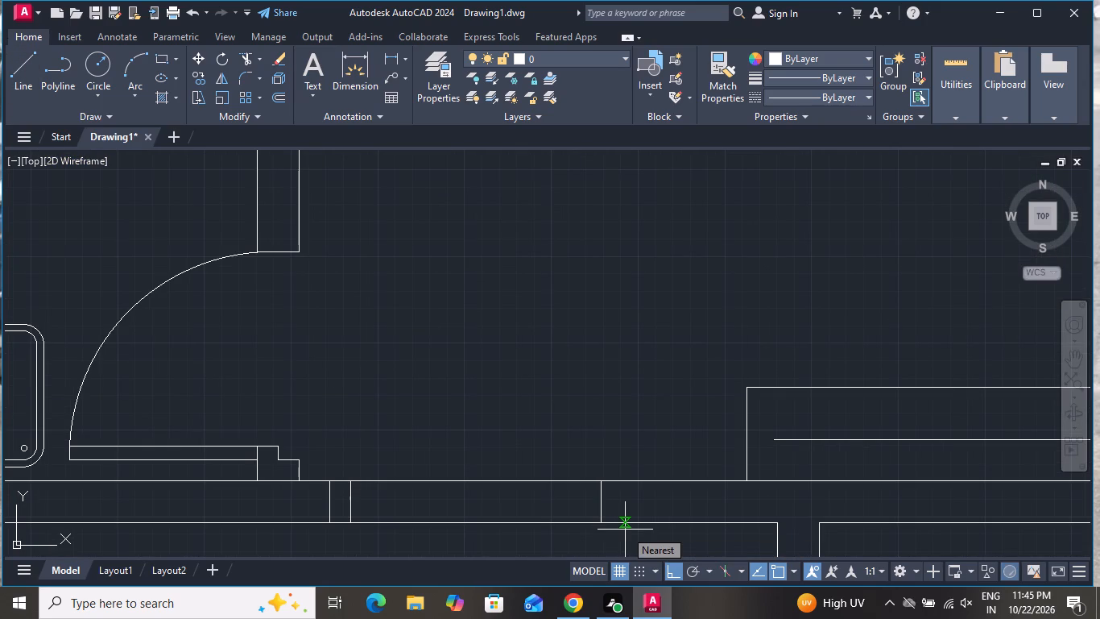
pyautogui.write('3"')
pyautogui.press('Return')
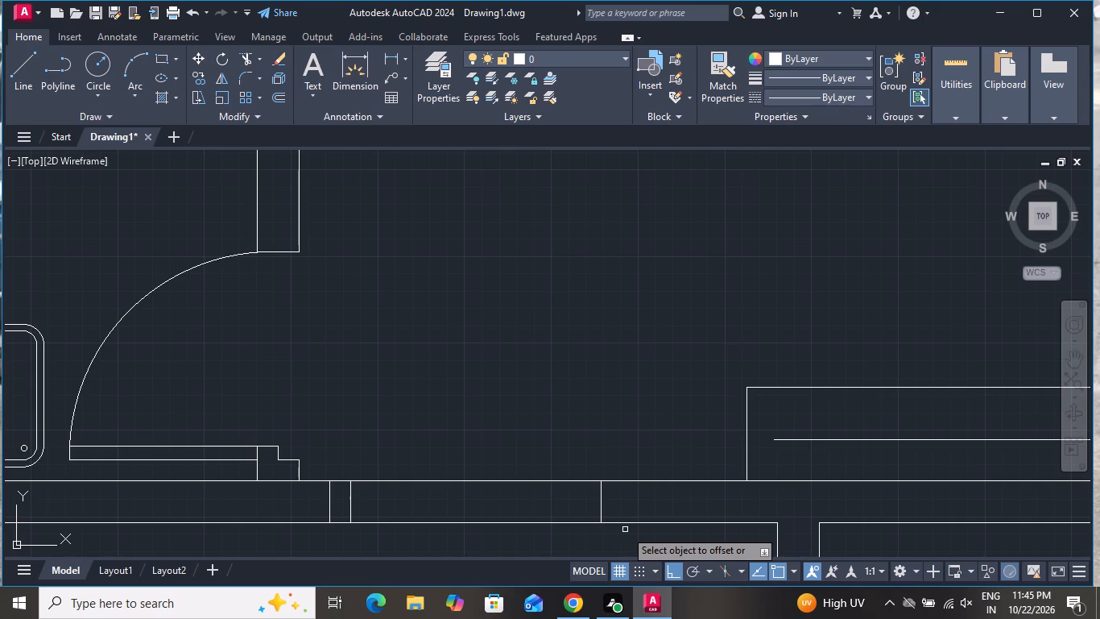
pyautogui.click(600, 496)
pyautogui.click(572, 514)
pyautogui.rightClick(552, 508)
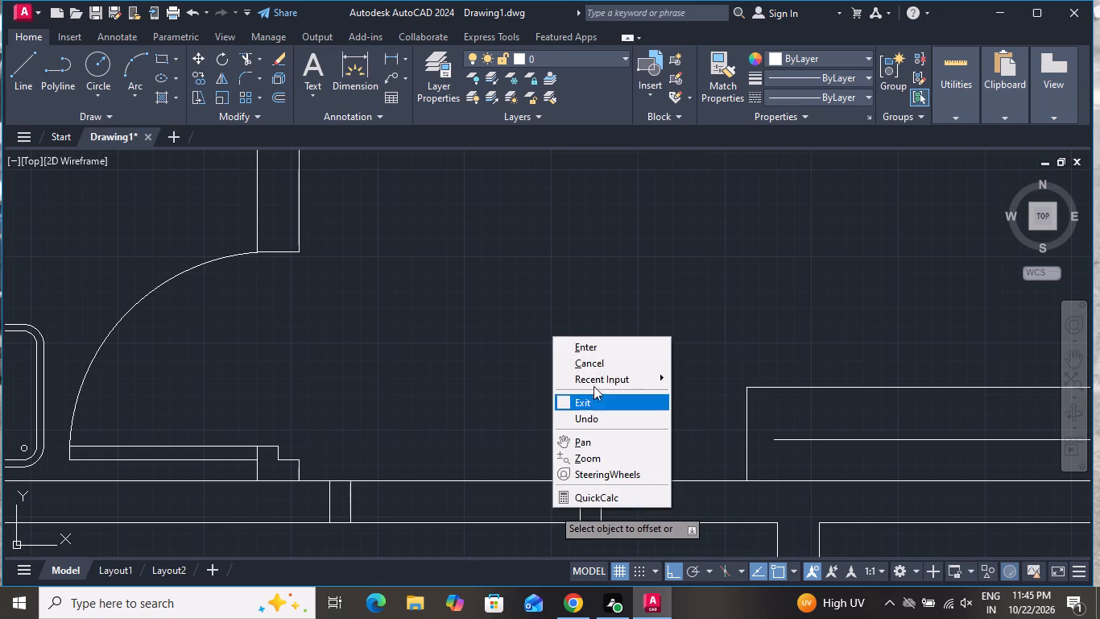
pyautogui.click(600, 364)
# Draw a 3' vertical line up into the bedroom from the midpoint of the inner jamb line on the door opening's right side.
pyautogui.click(19, 62)
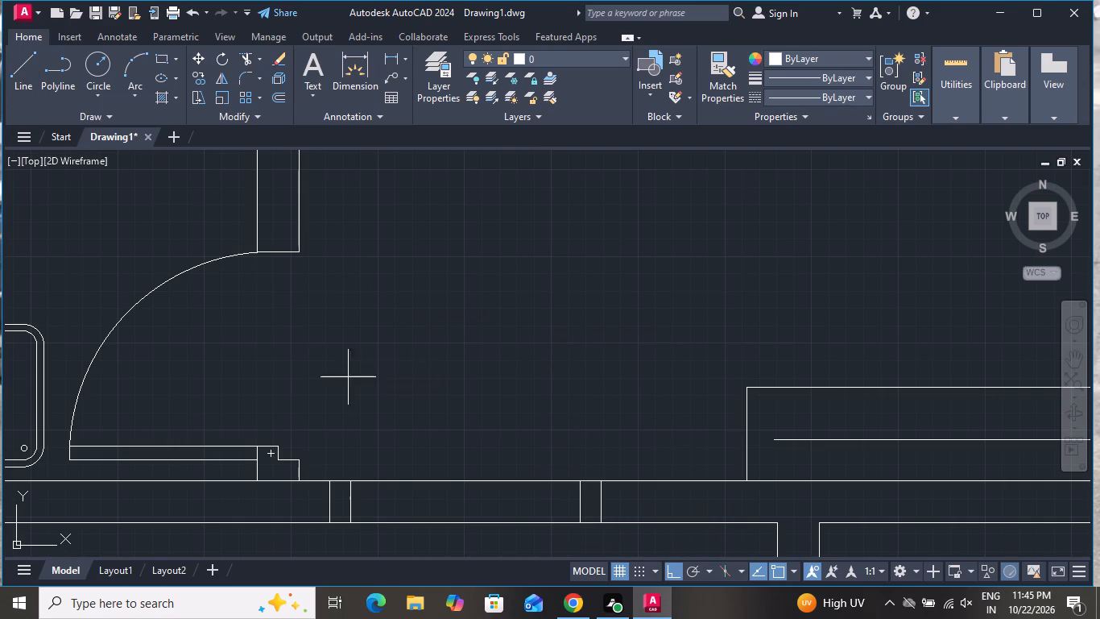
pyautogui.click(577, 500)
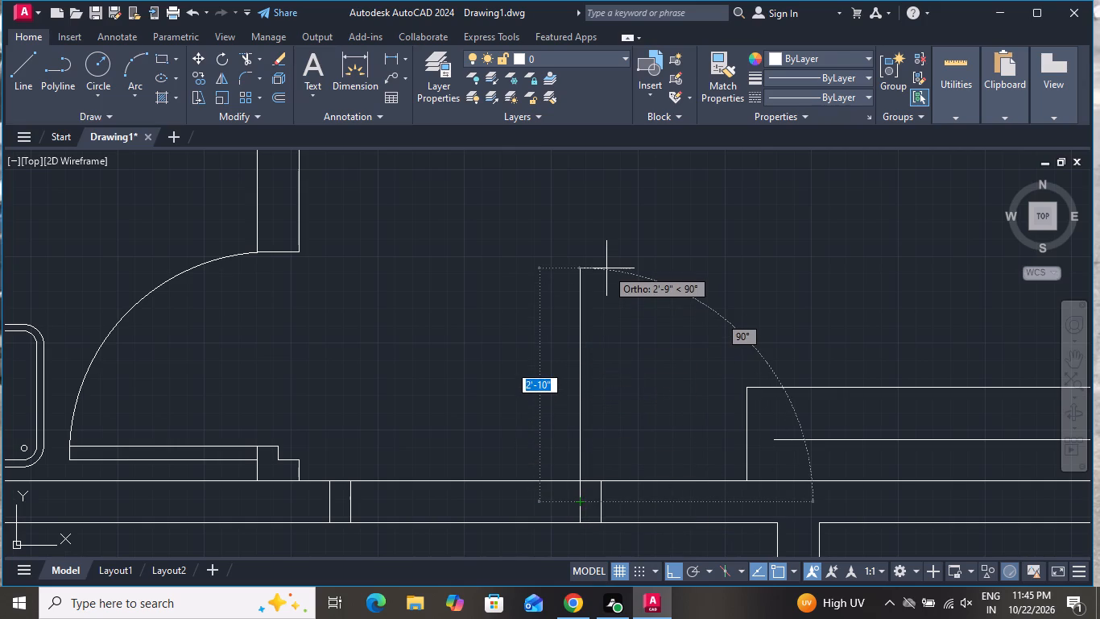
pyautogui.press('3')
pyautogui.press("'")
pyautogui.press('Return')
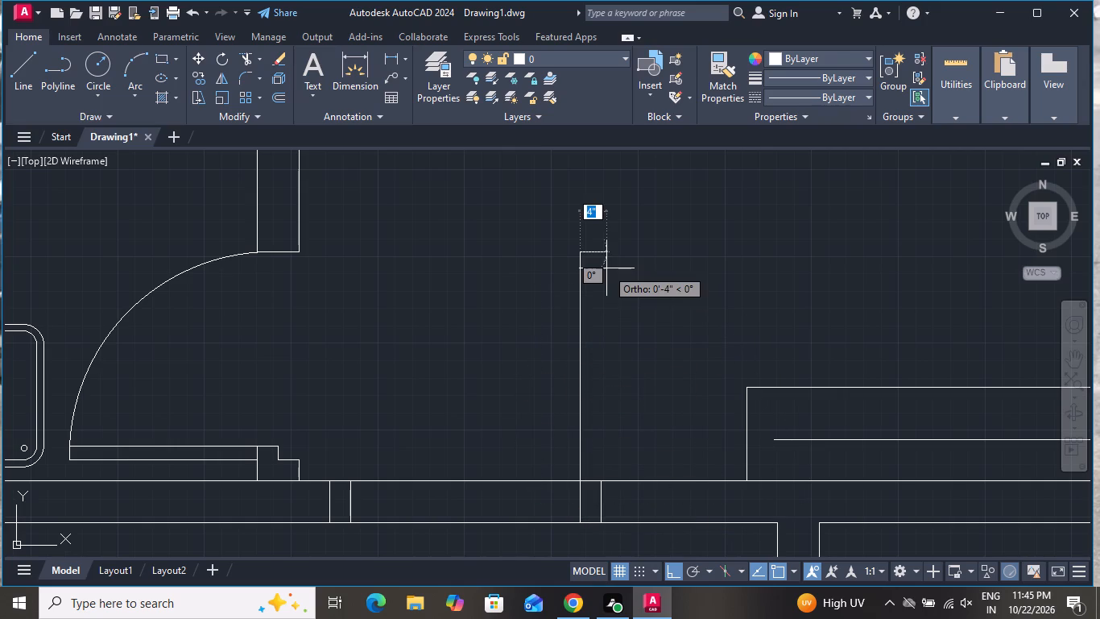
pyautogui.rightClick(573, 289)
pyautogui.click(592, 309)
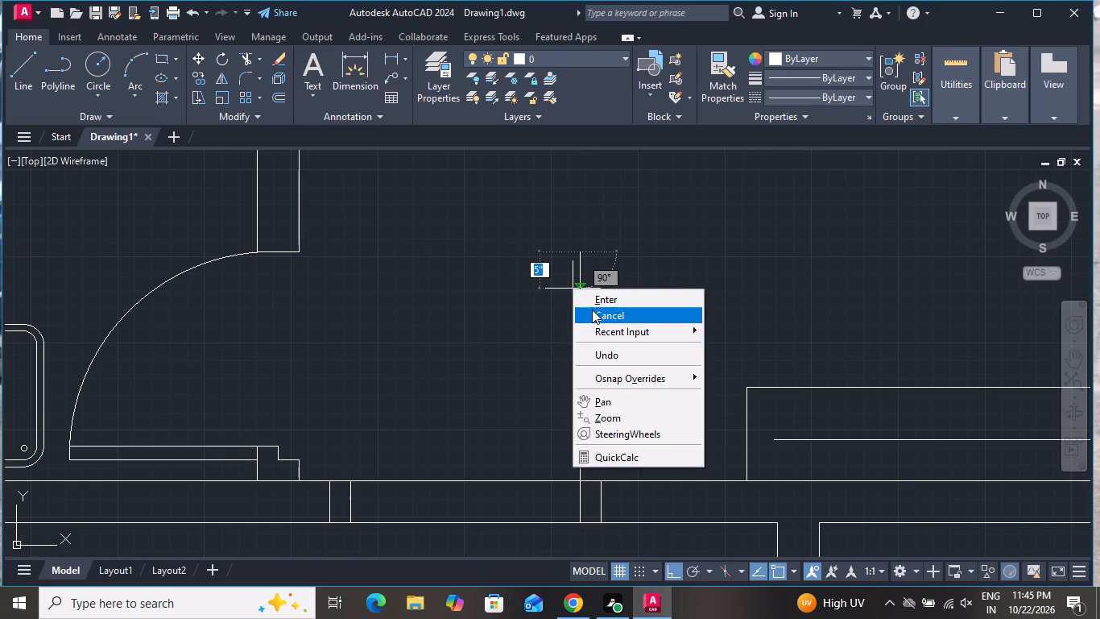
# Offset the 3' vertical door line 2" to the left, toward the opening.
pyautogui.write('O 2"')
pyautogui.press('Return')
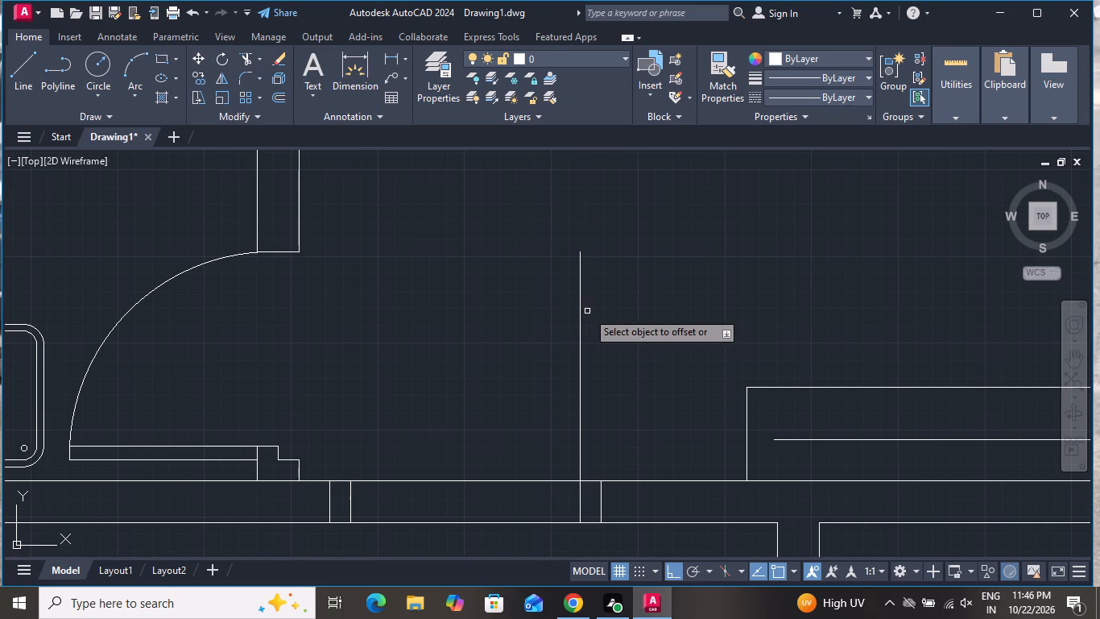
pyautogui.click(580, 334)
pyautogui.click(561, 344)
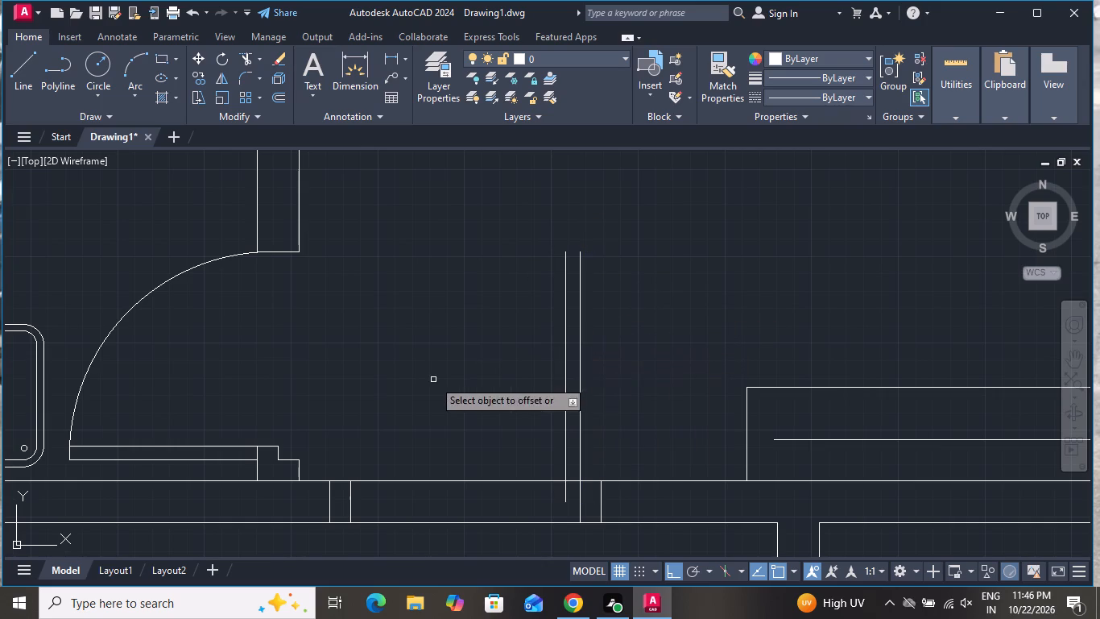
pyautogui.rightClick(432, 380)
pyautogui.click(450, 405)
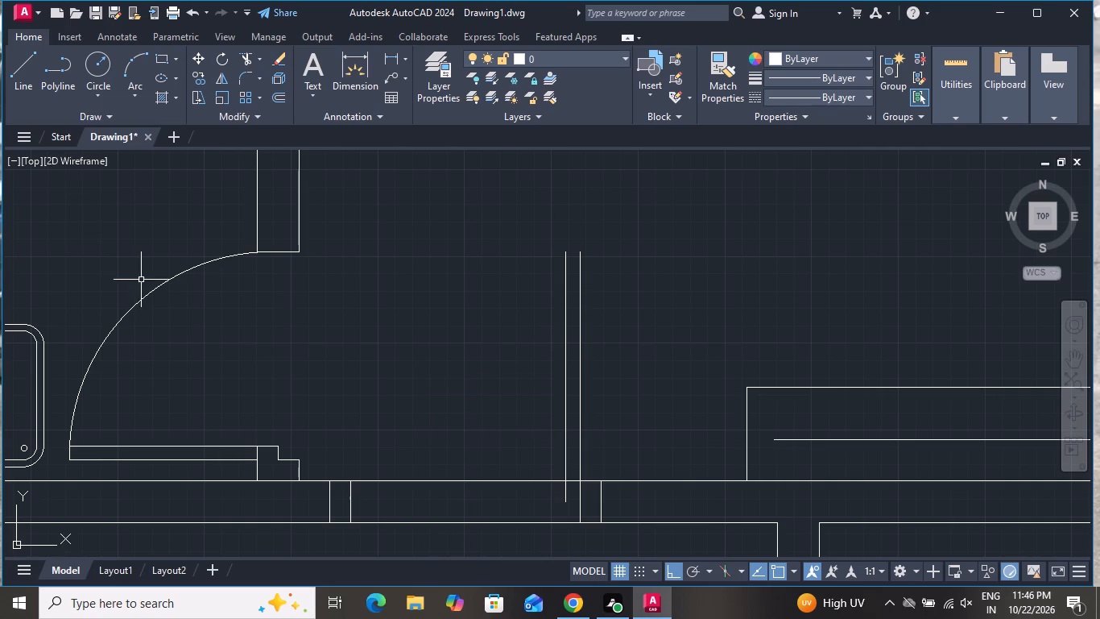
# Draw the door swing as a three-point arc from the opposite jamb's midpoint through the tops of both door leaf lines.
pyautogui.press('a')
pyautogui.press('space')
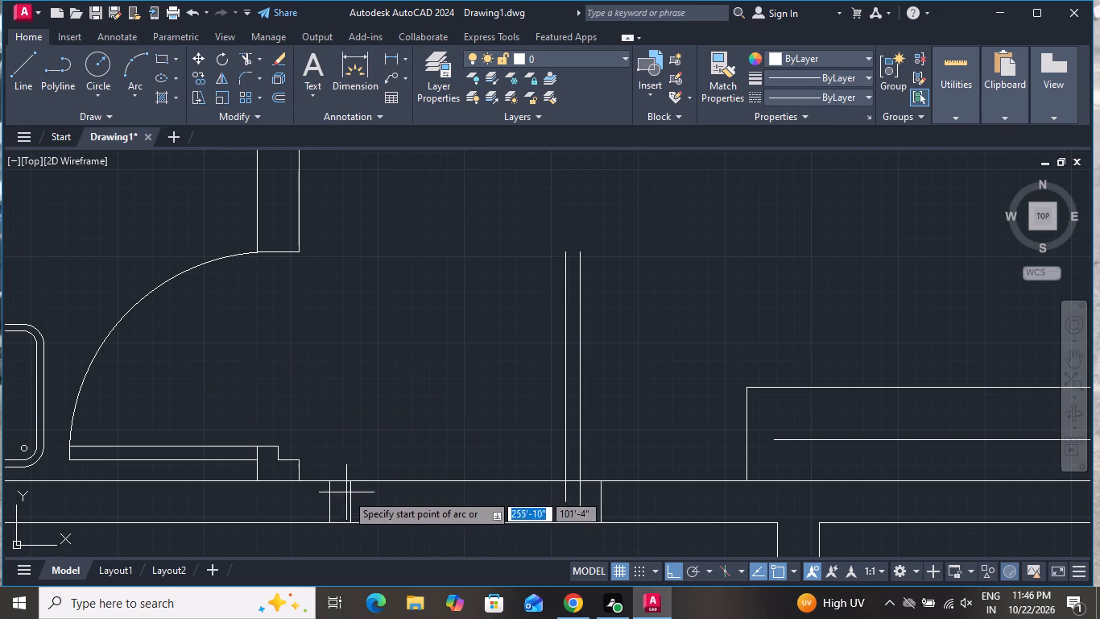
pyautogui.click(351, 497)
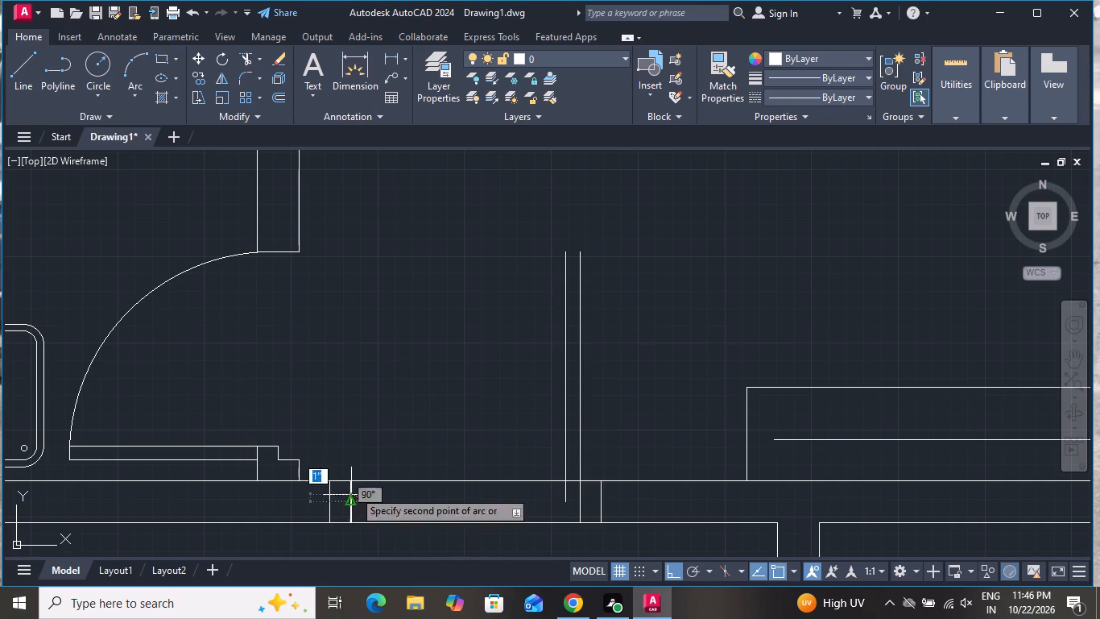
pyautogui.click(566, 250)
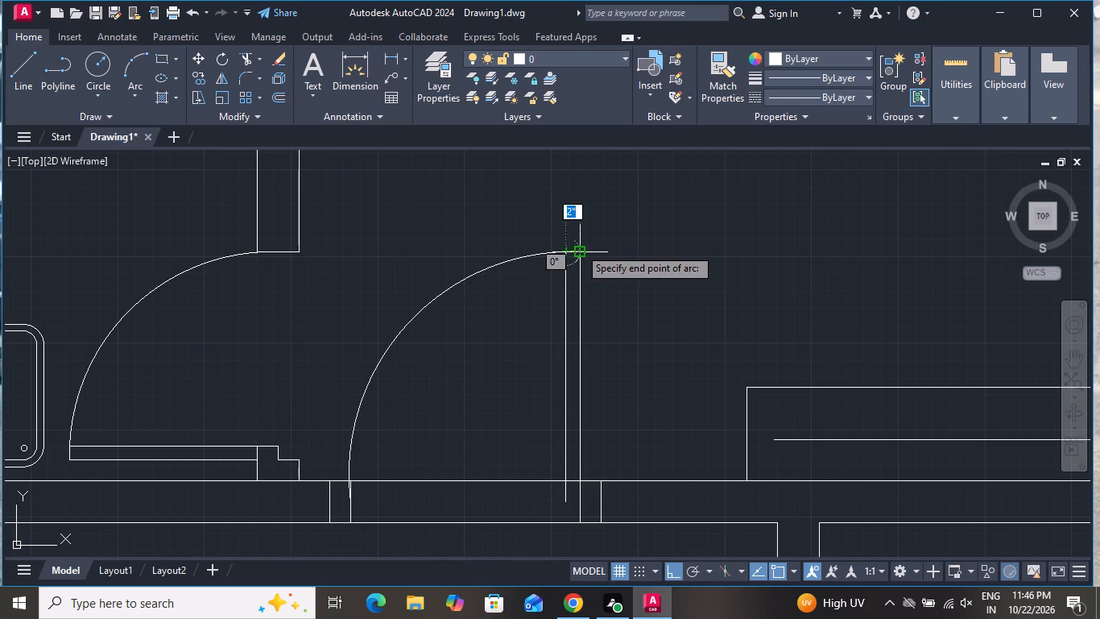
pyautogui.click(580, 247)
# Close the bottom of the door leaf with a short horizontal line from the offset line to the jamb.
pyautogui.scroll(-3, 550, 368)
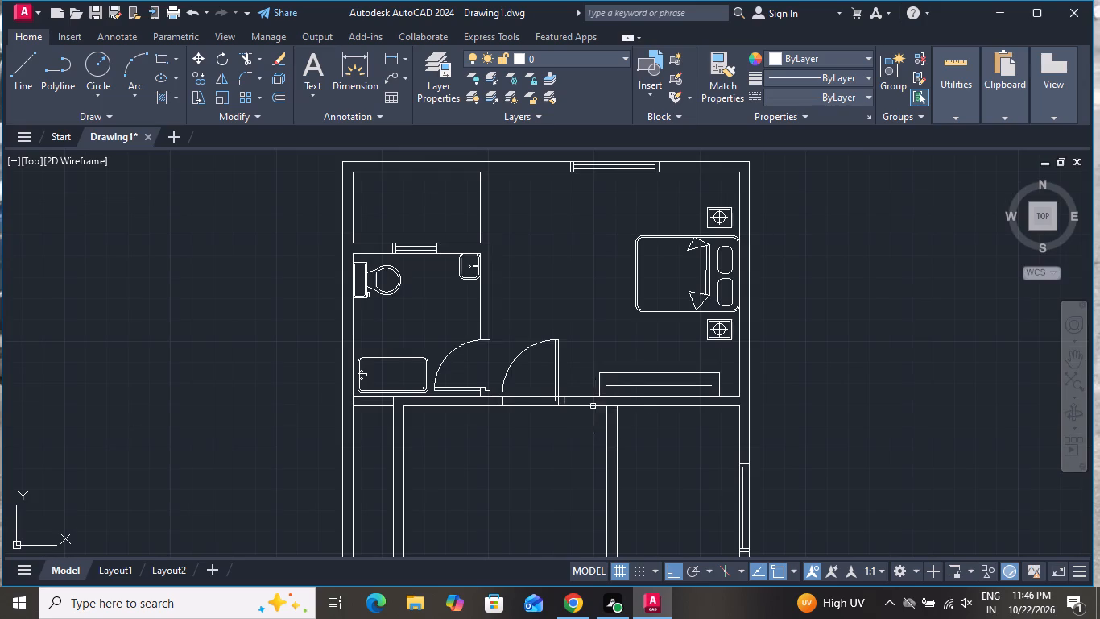
pyautogui.scroll(4, 580, 393)
pyautogui.click(25, 69)
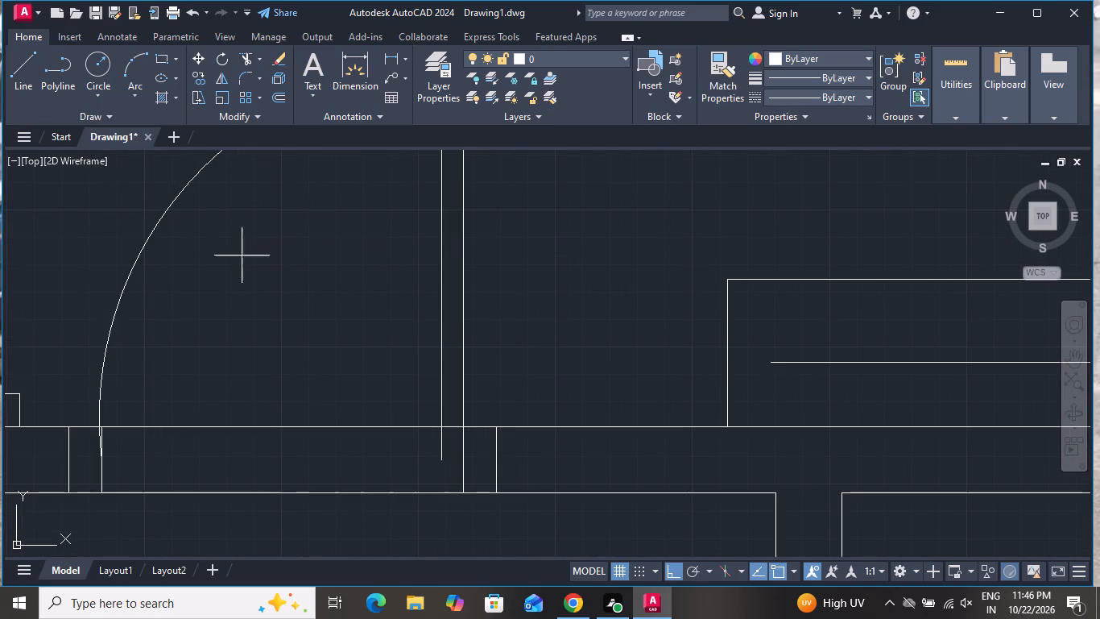
pyautogui.scroll(2, 409, 432)
pyautogui.click(489, 495)
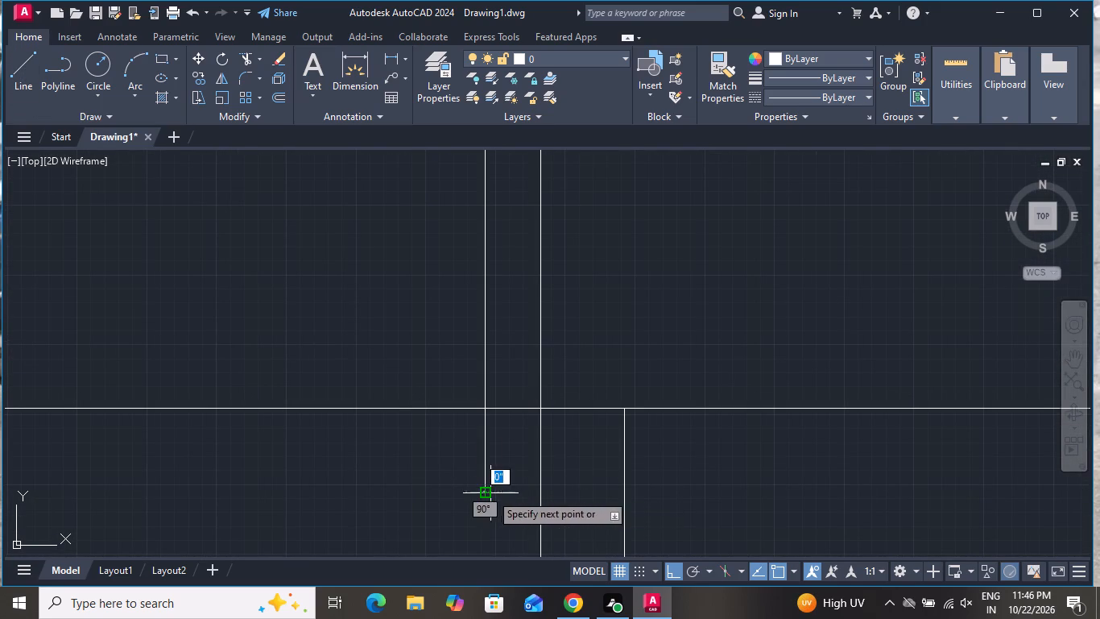
pyautogui.click(536, 494)
pyautogui.rightClick(536, 494)
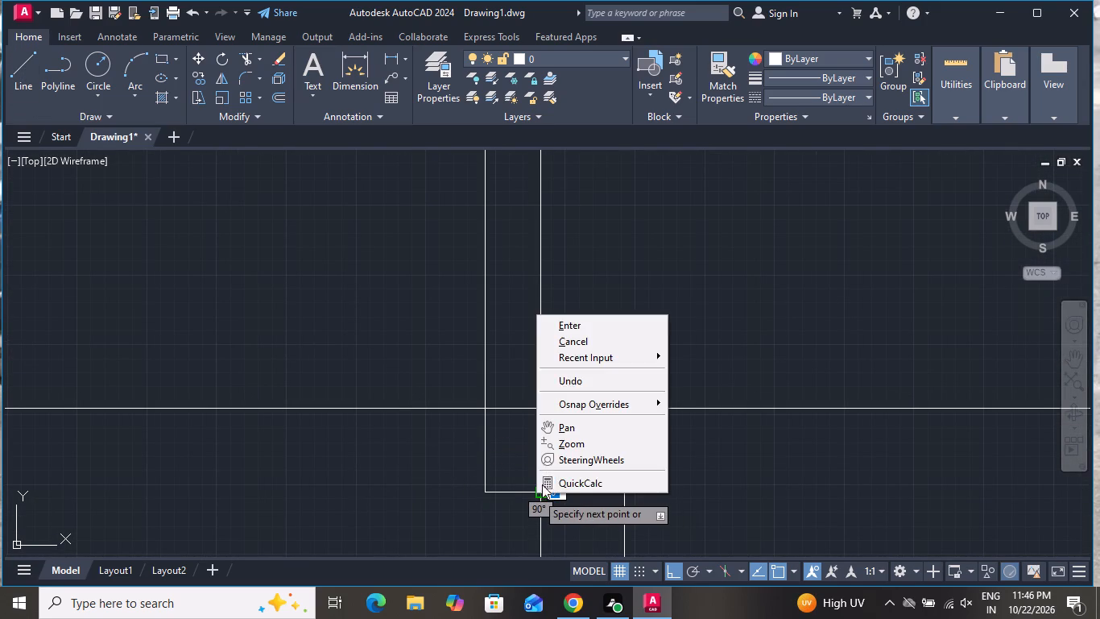
pyautogui.click(587, 342)
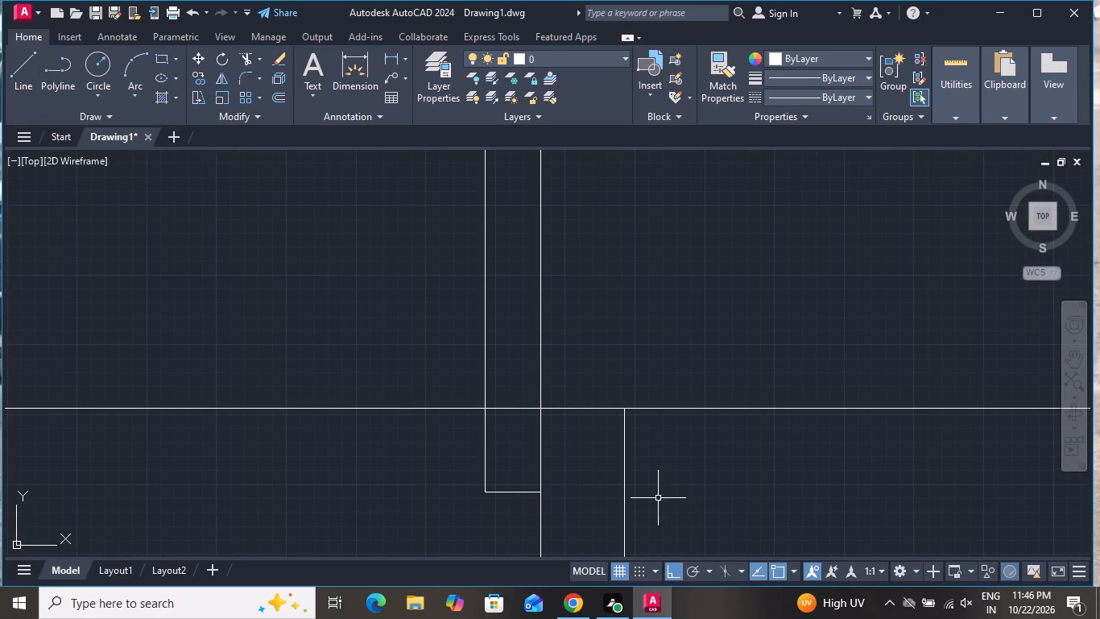
# Delete the outer jamb lines on both sides of the bedroom door opening.
pyautogui.click(655, 489)
pyautogui.click(626, 484)
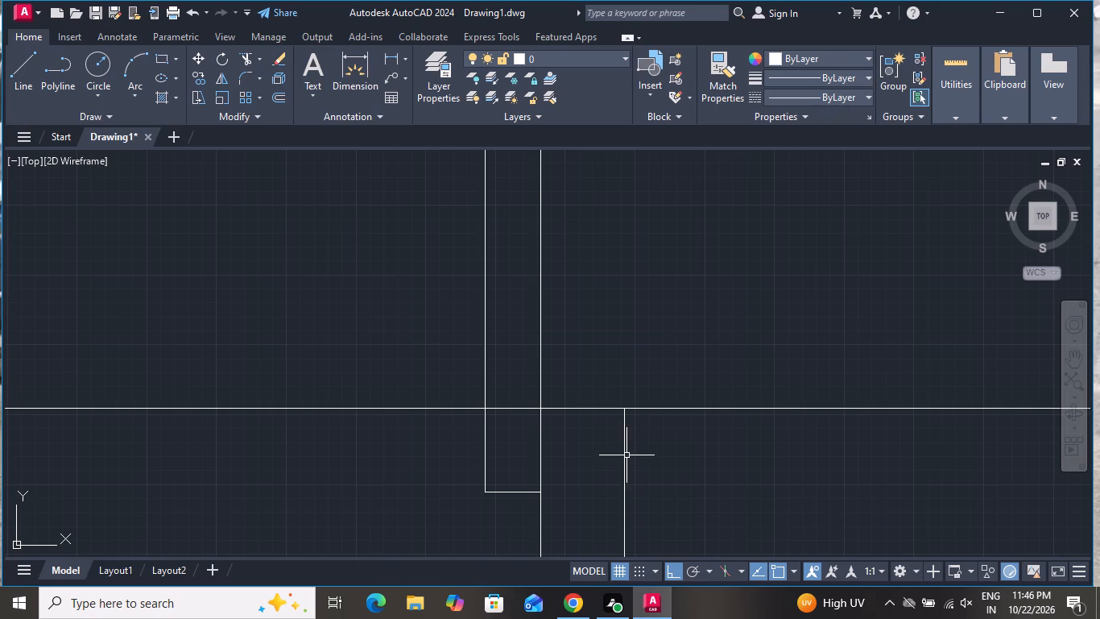
pyautogui.click(627, 455)
pyautogui.press('Delete')
pyautogui.scroll(-3, 610, 277)
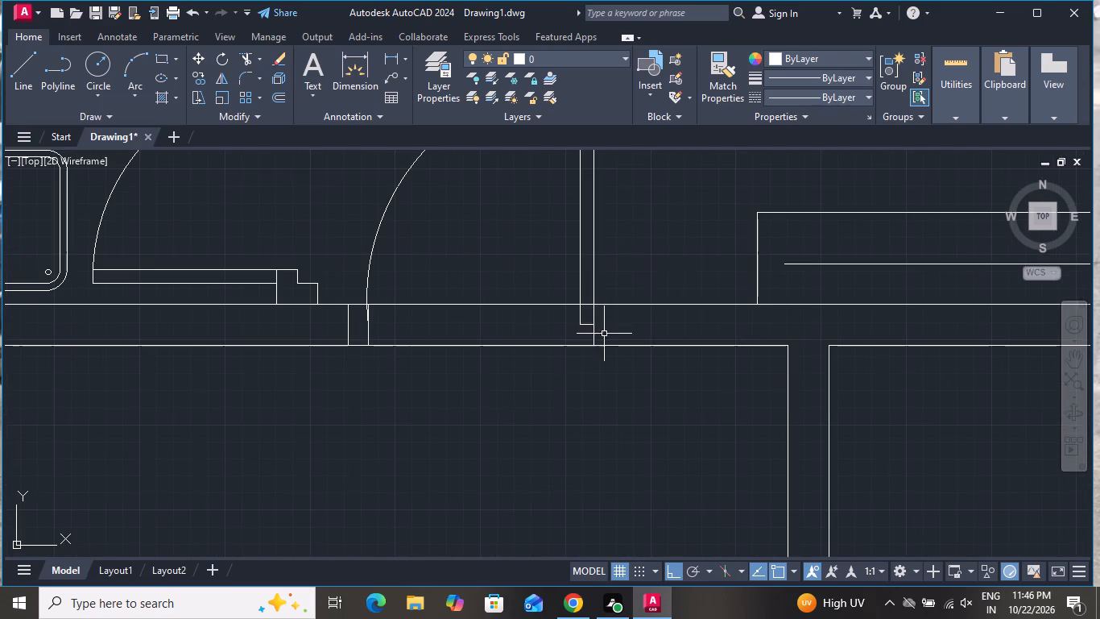
pyautogui.scroll(3, 342, 323)
pyautogui.click(359, 280)
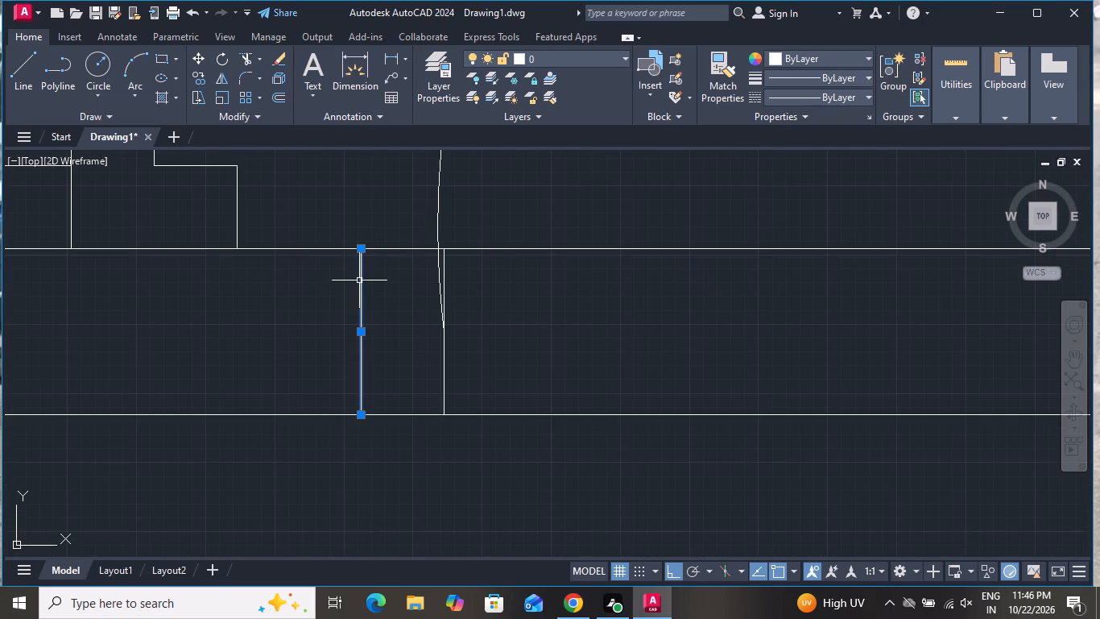
pyautogui.press('Delete')
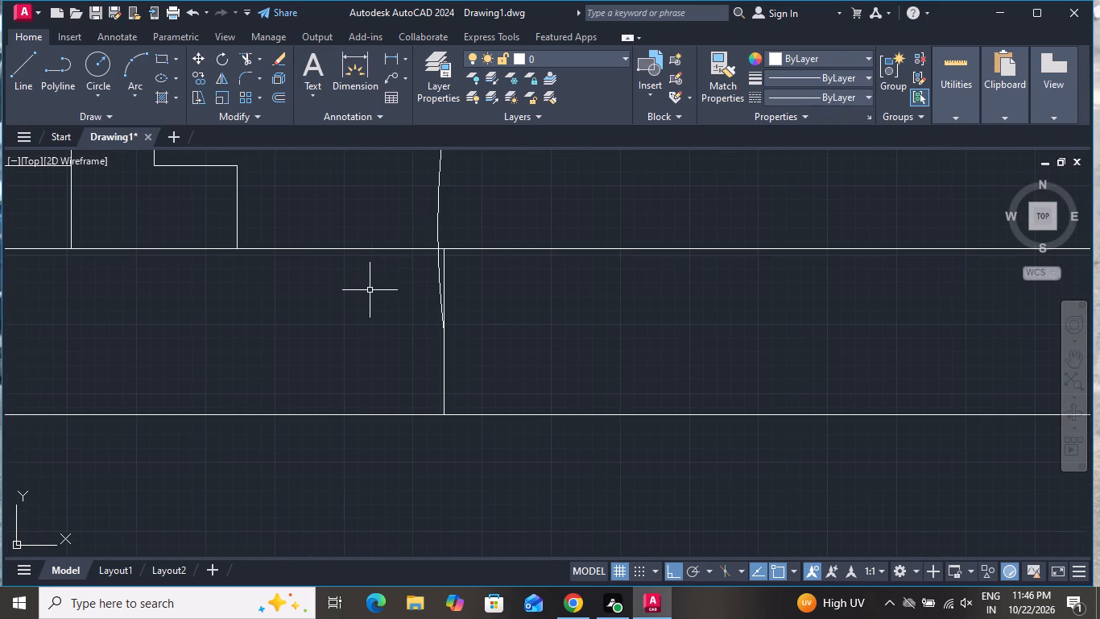
# Trim both wall lines across the bedroom door opening between the two remaining jamb lines.
pyautogui.scroll(-2, 372, 291)
pyautogui.click(248, 52)
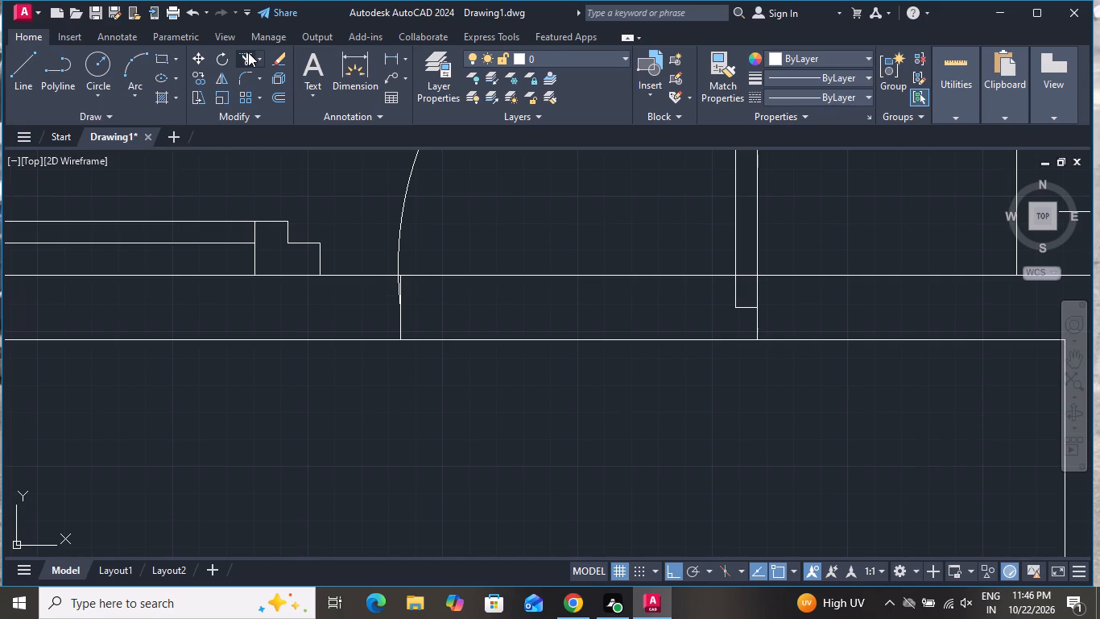
pyautogui.click(581, 257)
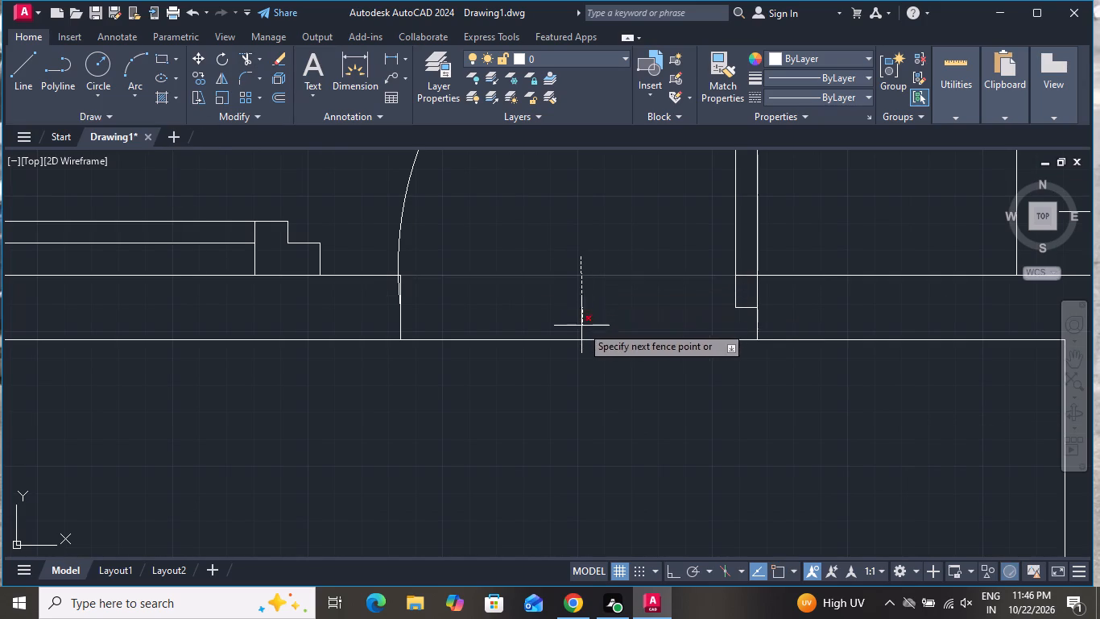
pyautogui.click(581, 353)
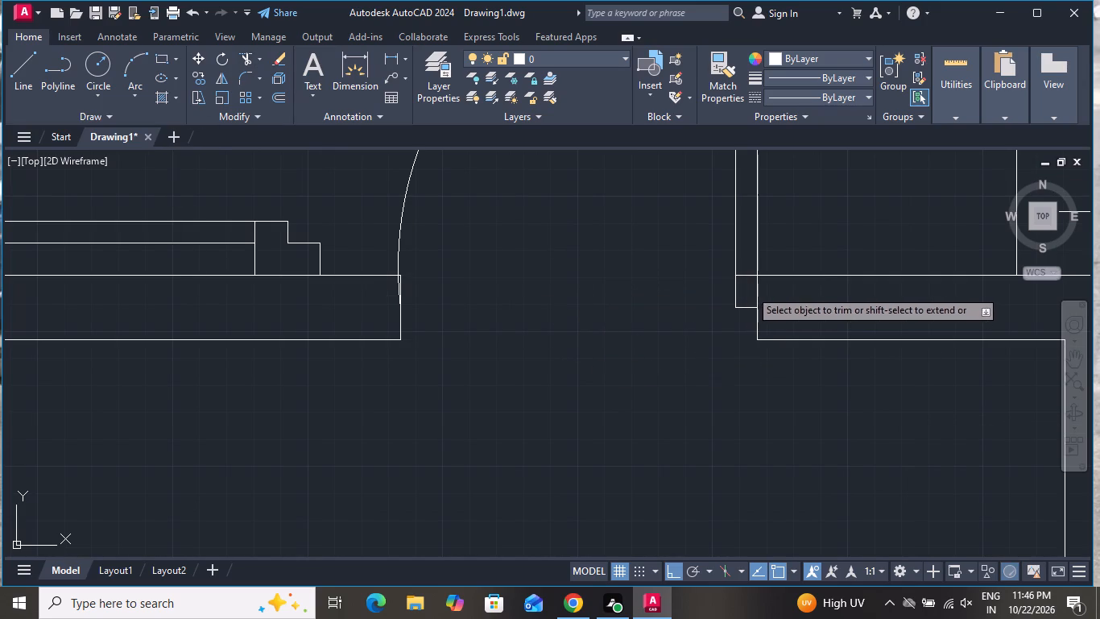
# Trim the jamb segment beside the door leaf's lower end and the tail of the swing arc inside the wall.
pyautogui.click(750, 289)
pyautogui.click(760, 285)
pyautogui.scroll(4, 404, 280)
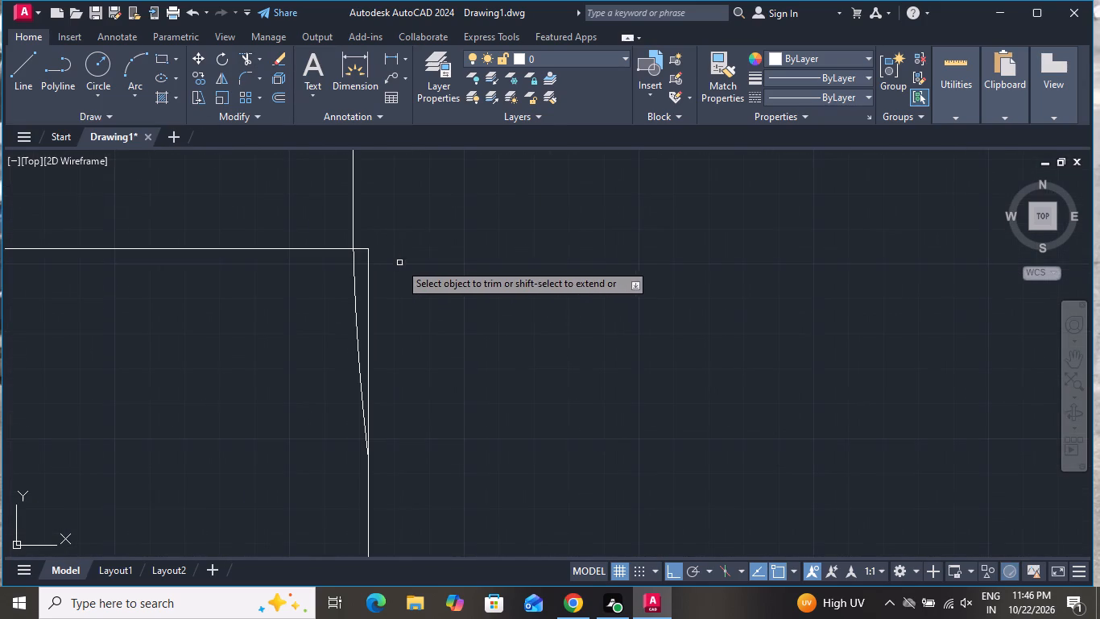
pyautogui.click(354, 265)
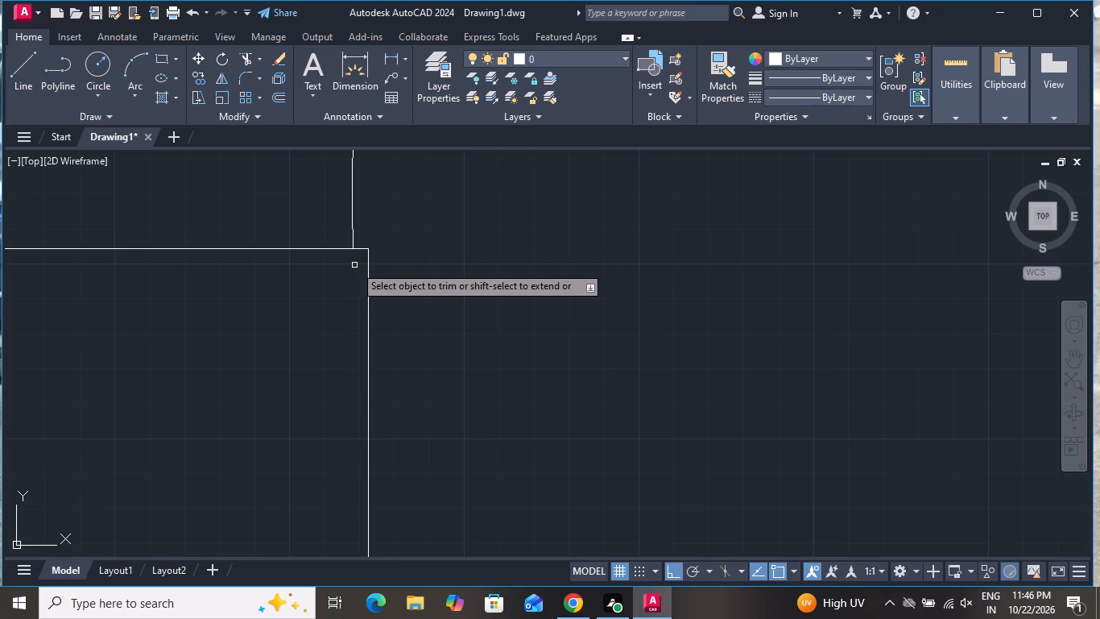
pyautogui.scroll(-5, 542, 189)
pyautogui.scroll(-1, 599, 265)
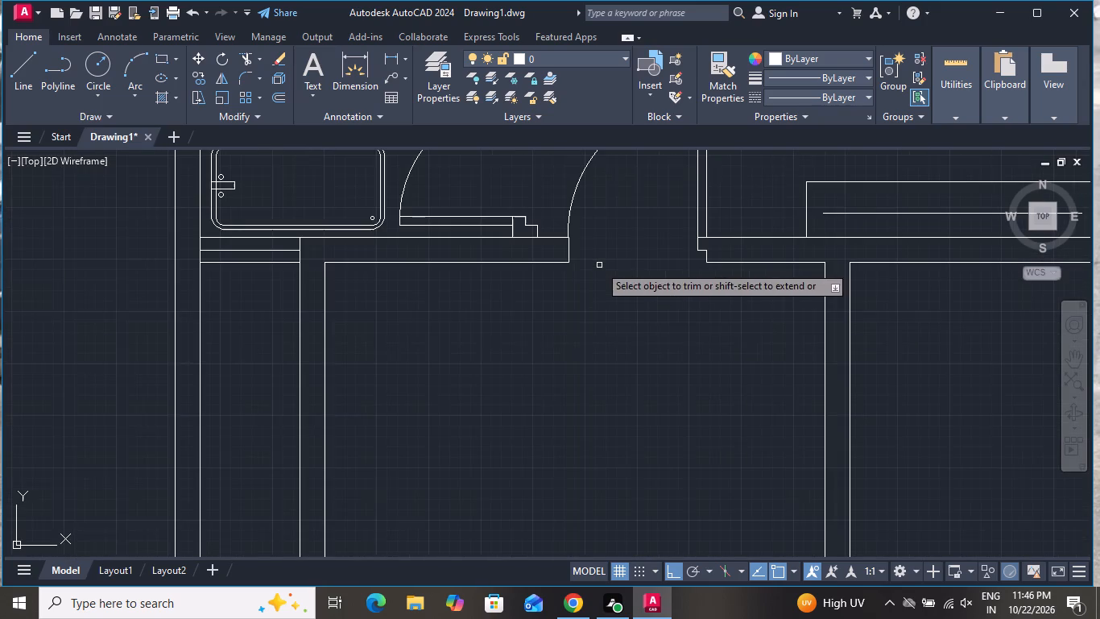
pyautogui.rightClick(609, 247)
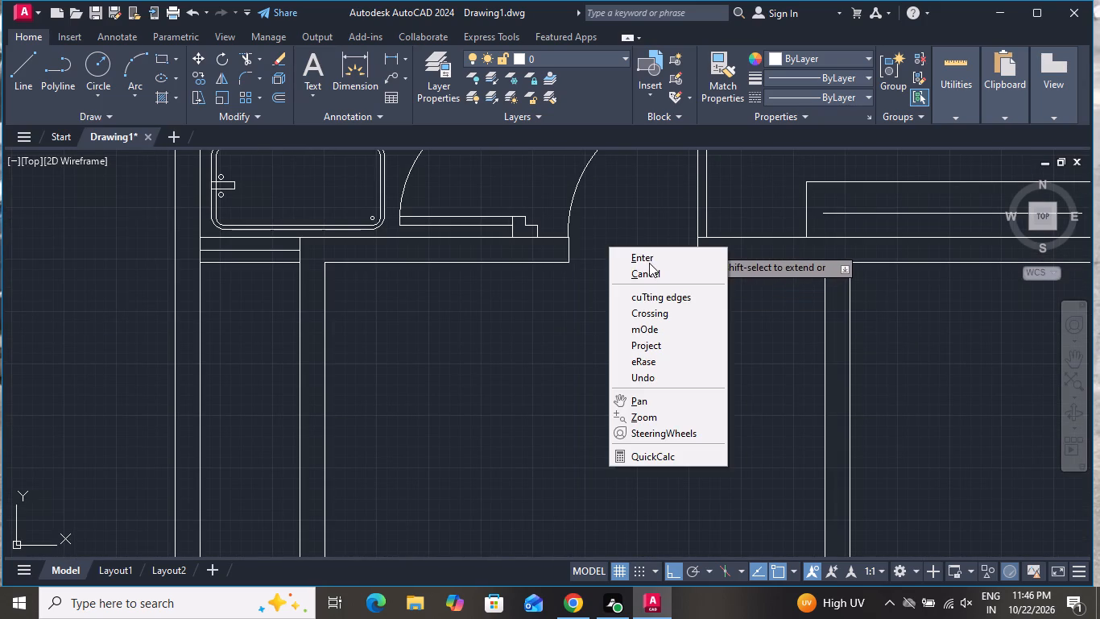
pyautogui.click(650, 264)
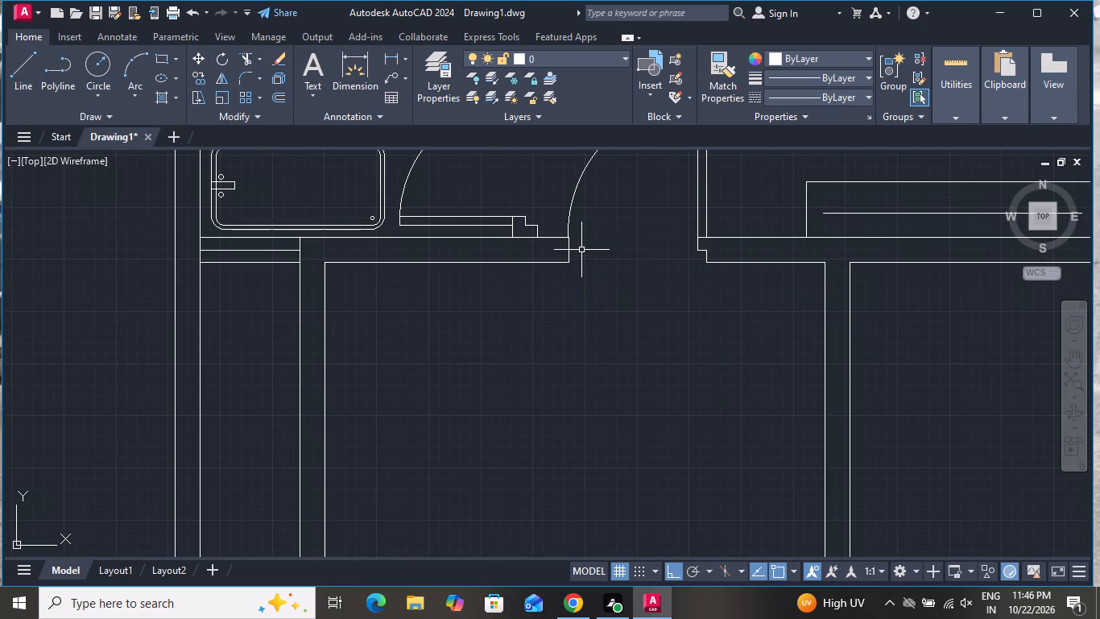
# Draw a short vertical line crossing the horizontal centre line near the left end of the bedroom furniture unit.
pyautogui.scroll(-2, 553, 229)
pyautogui.scroll(3, 780, 206)
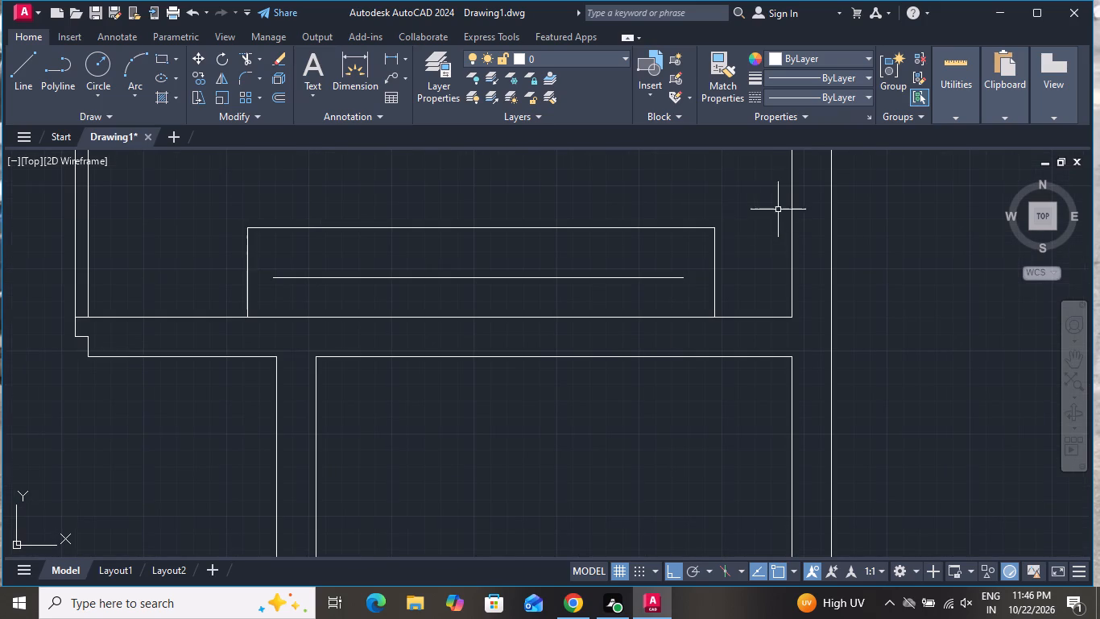
pyautogui.click(22, 72)
pyautogui.scroll(1, 268, 252)
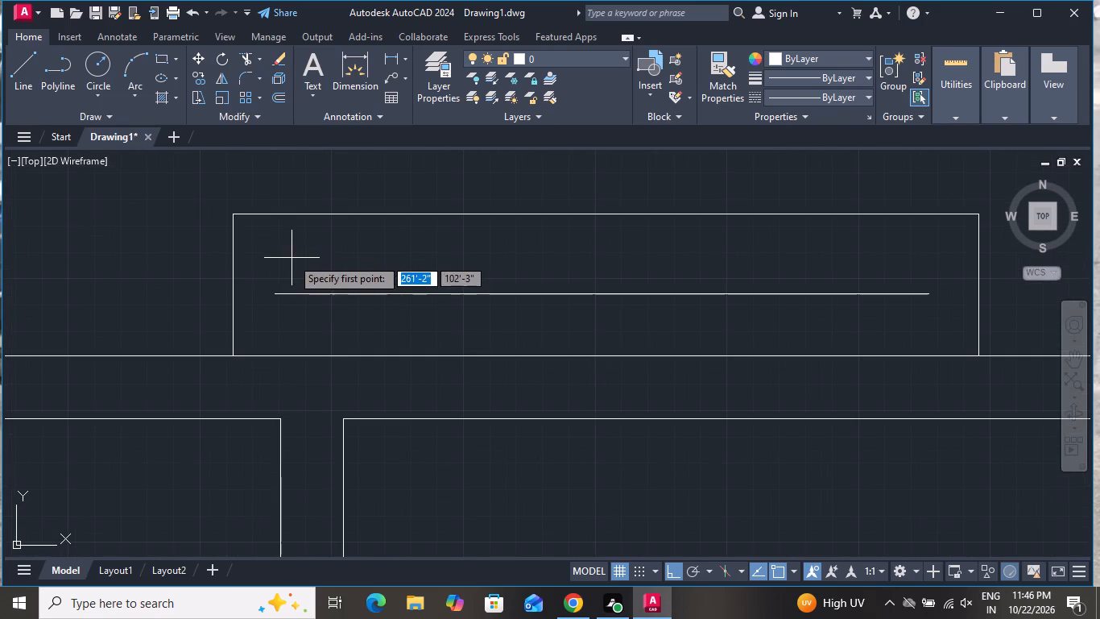
pyautogui.click(296, 255)
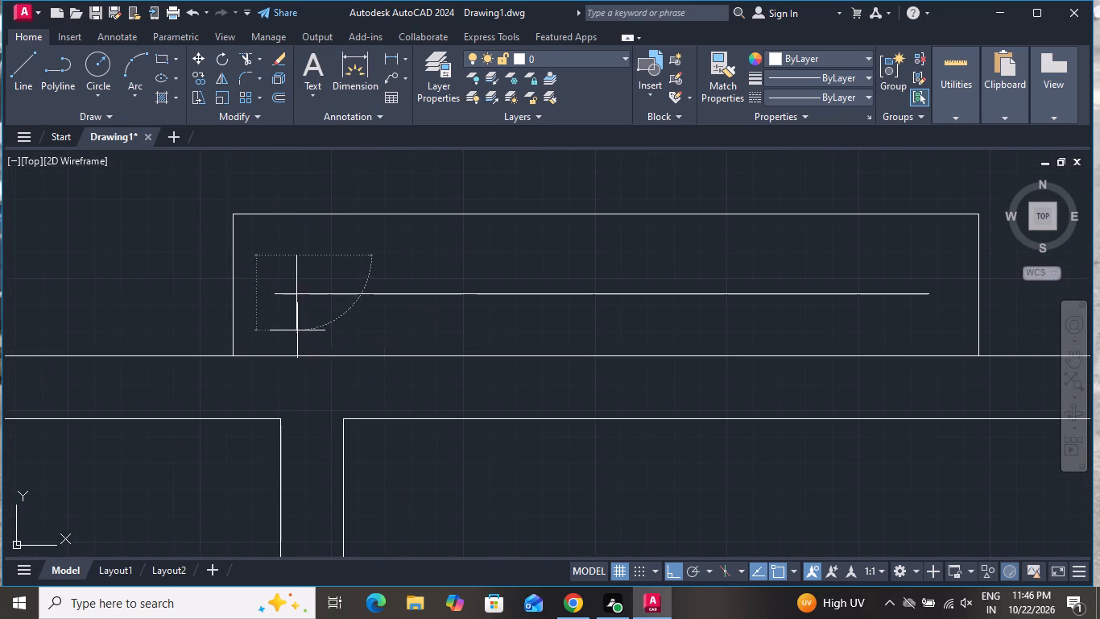
pyautogui.click(297, 330)
pyautogui.rightClick(297, 330)
pyautogui.click(328, 350)
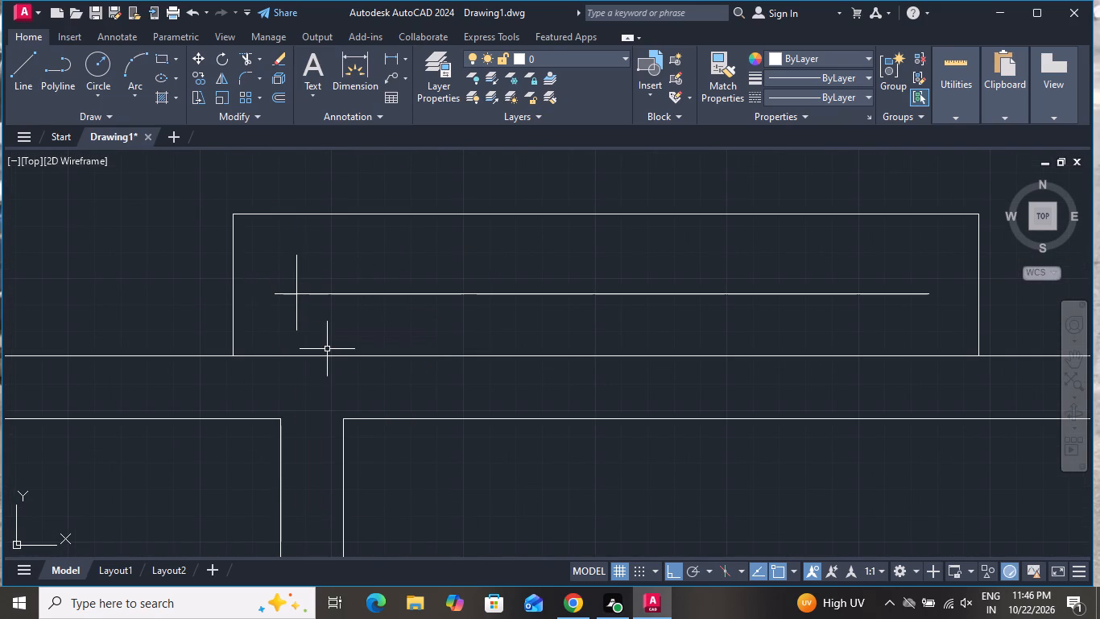
# Offset the short vertical line rightward repeatedly at 3" spacing, adding ten copies up to about the middle of the centre line.
pyautogui.write('O')
pyautogui.press('space')
pyautogui.press('3')
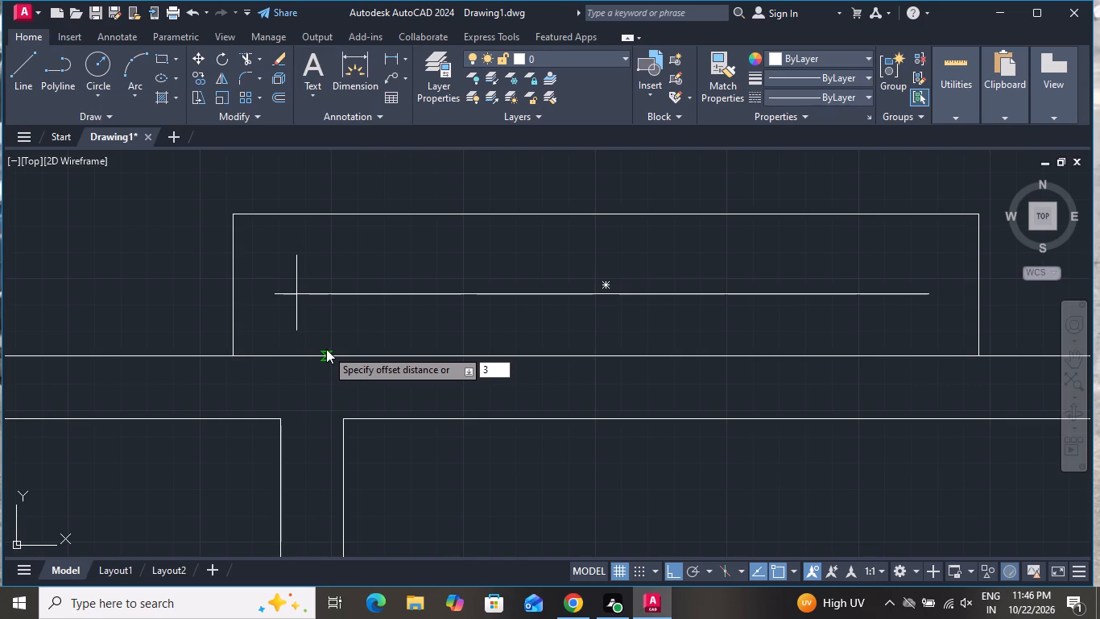
pyautogui.hotkey('shift', '"')
pyautogui.press('Return')
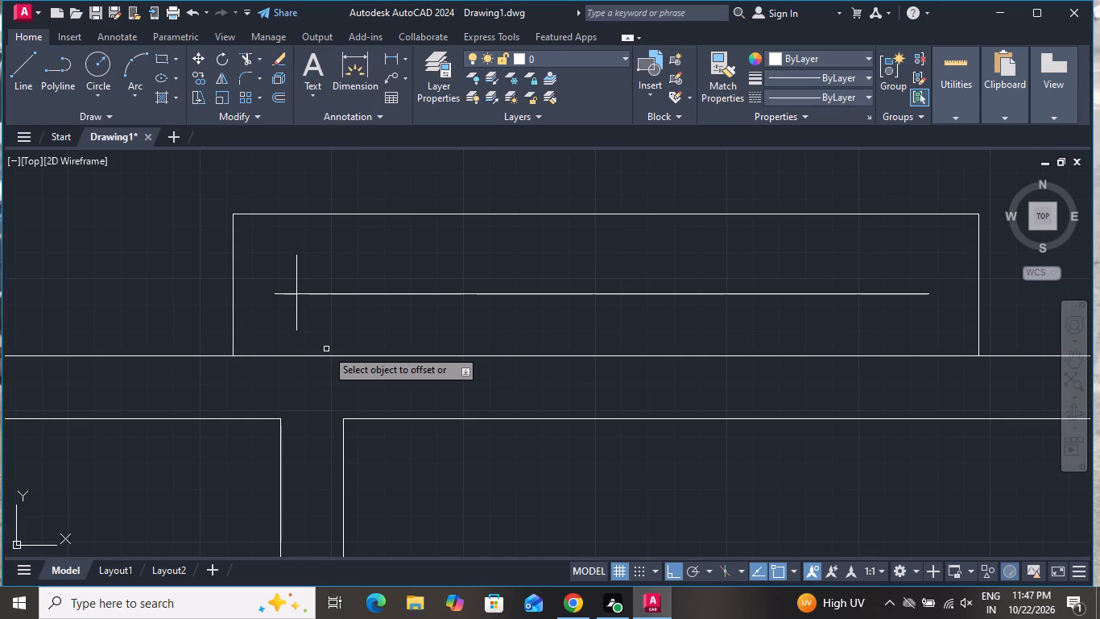
pyautogui.click(299, 272)
pyautogui.click(314, 271)
pyautogui.click(329, 272)
pyautogui.click(358, 272)
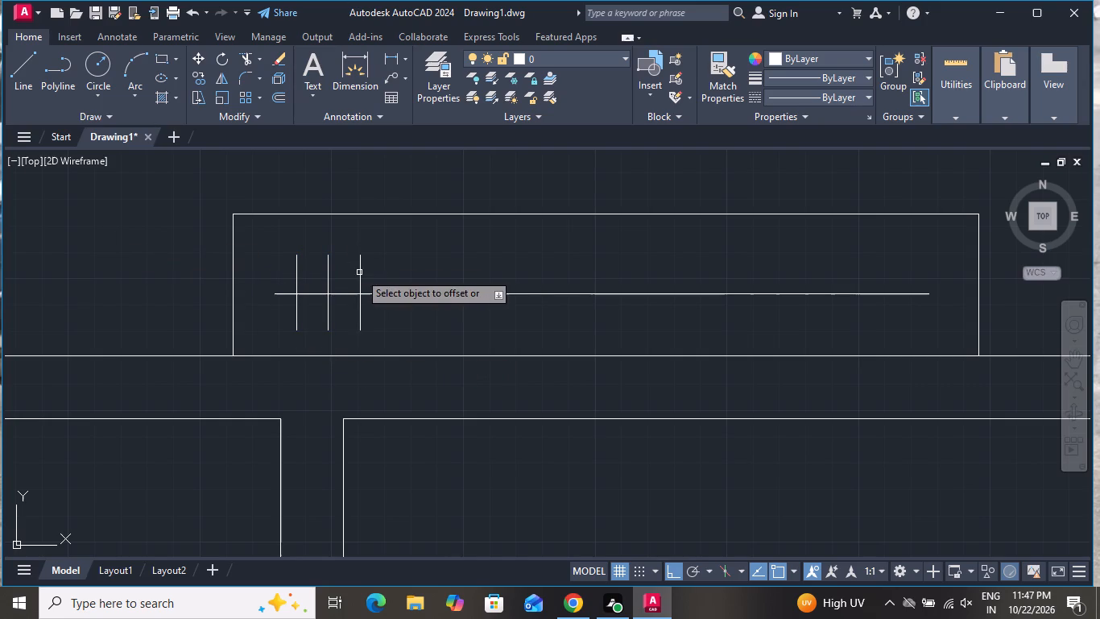
pyautogui.click(359, 272)
pyautogui.click(400, 278)
pyautogui.click(392, 279)
pyautogui.click(428, 282)
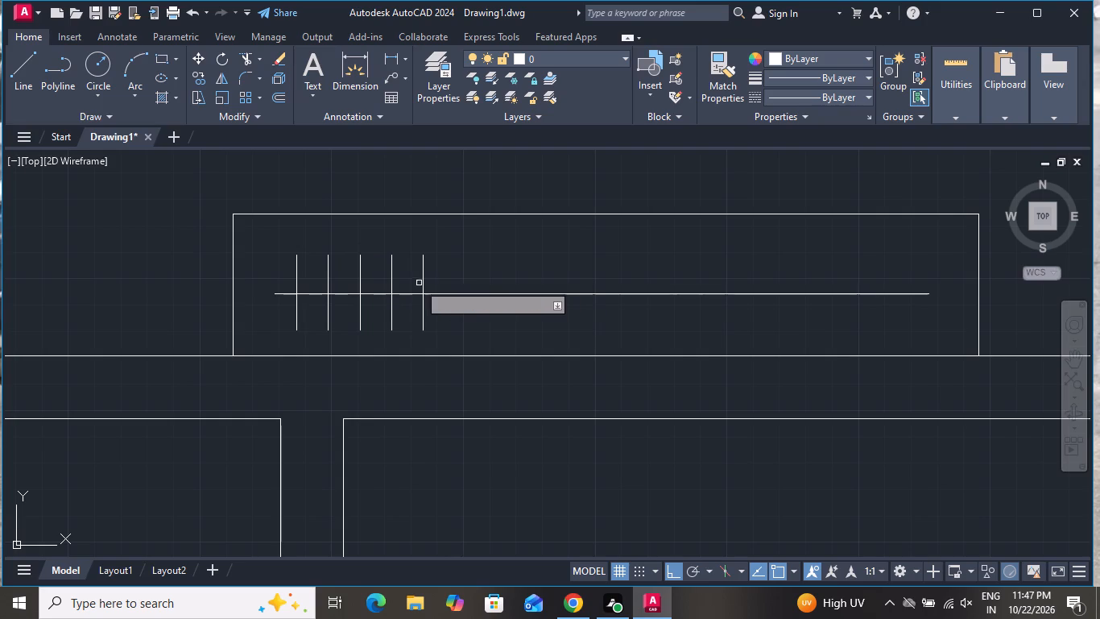
pyautogui.click(424, 282)
pyautogui.click(482, 282)
pyautogui.click(457, 277)
pyautogui.click(493, 277)
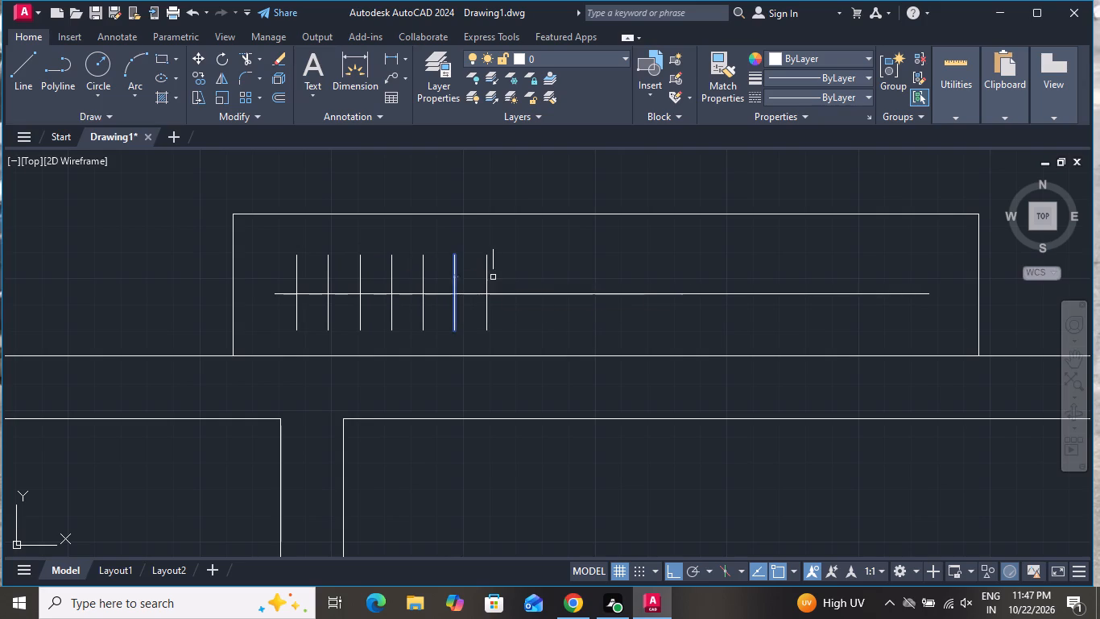
pyautogui.click(485, 277)
pyautogui.click(524, 277)
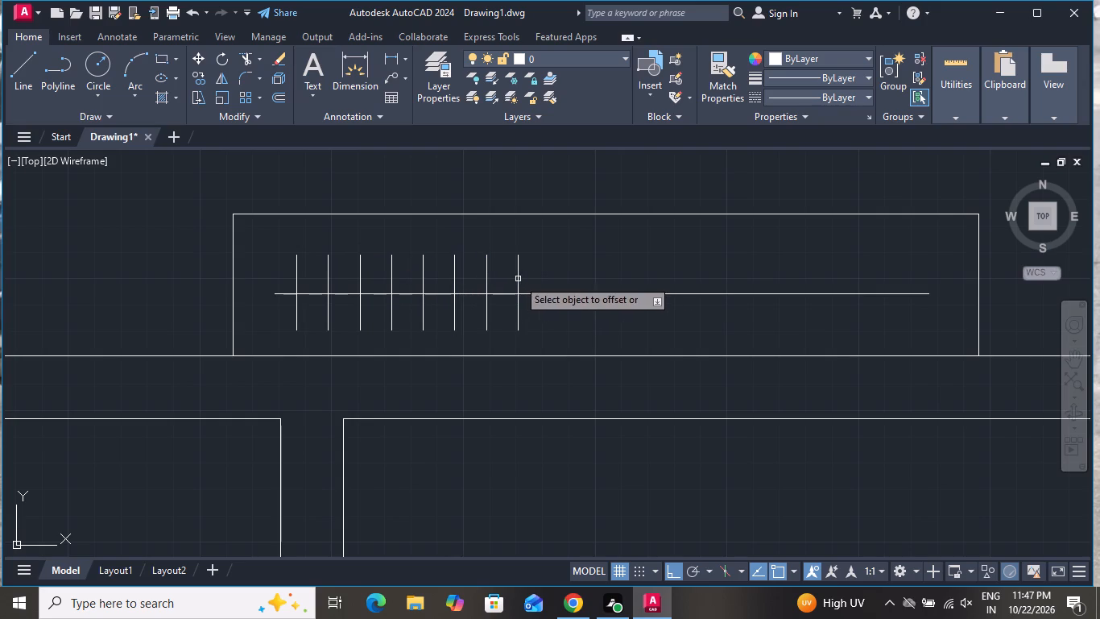
pyautogui.click(518, 279)
pyautogui.click(527, 273)
pyautogui.click(547, 277)
pyautogui.click(564, 278)
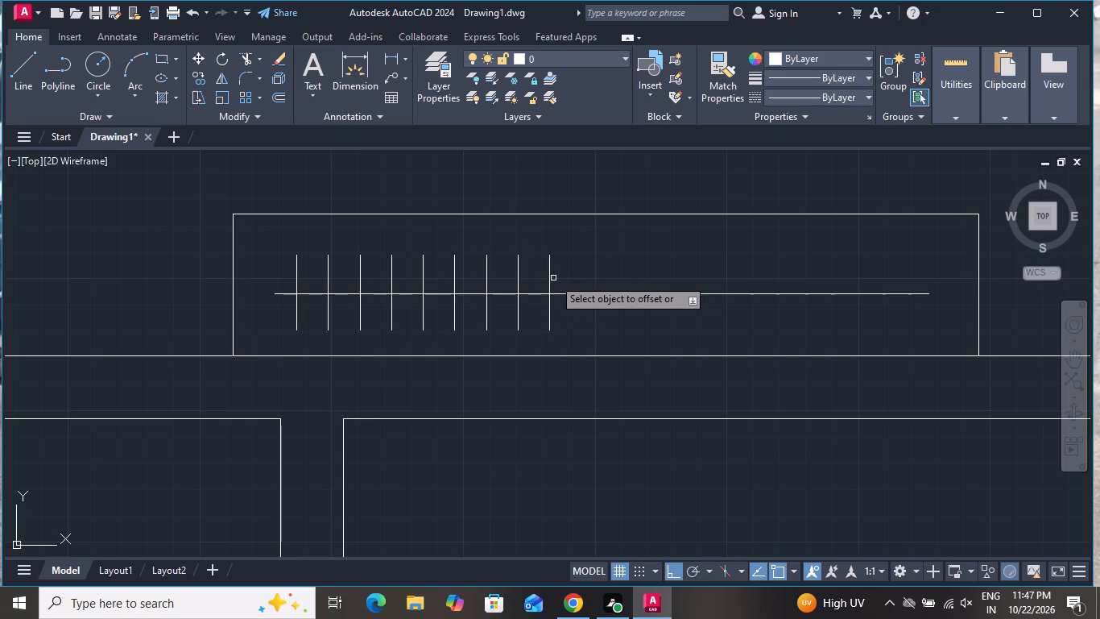
pyautogui.click(552, 279)
pyautogui.click(565, 277)
pyautogui.click(583, 280)
pyautogui.click(610, 278)
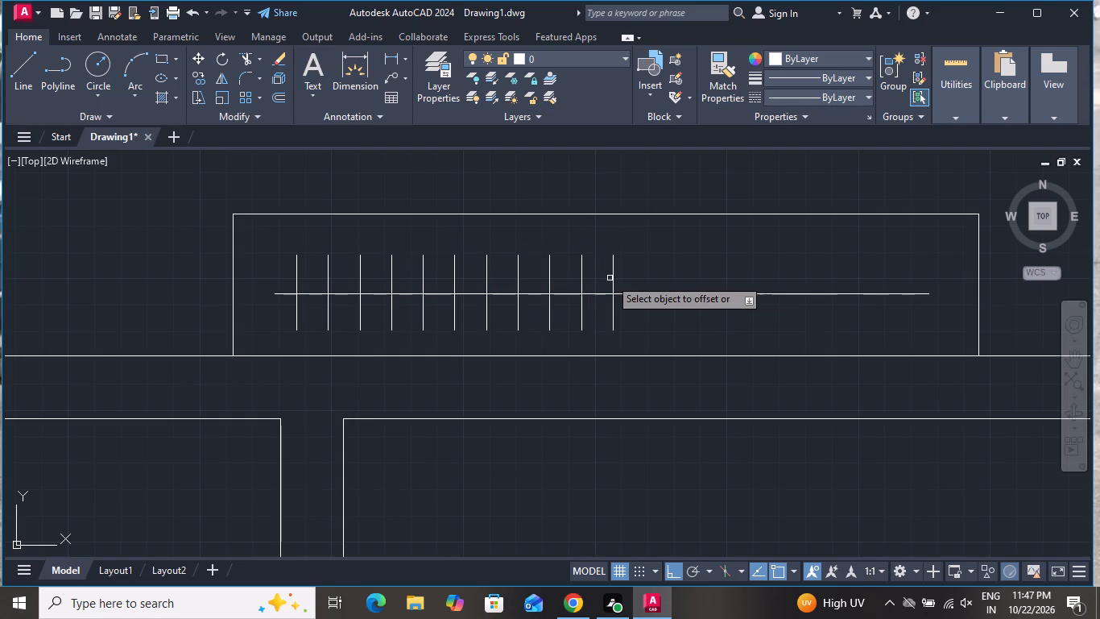
# Continue the 3" offsets rightward from the last vertical line with ten more copies, up to the centre line's right end.
pyautogui.click(615, 276)
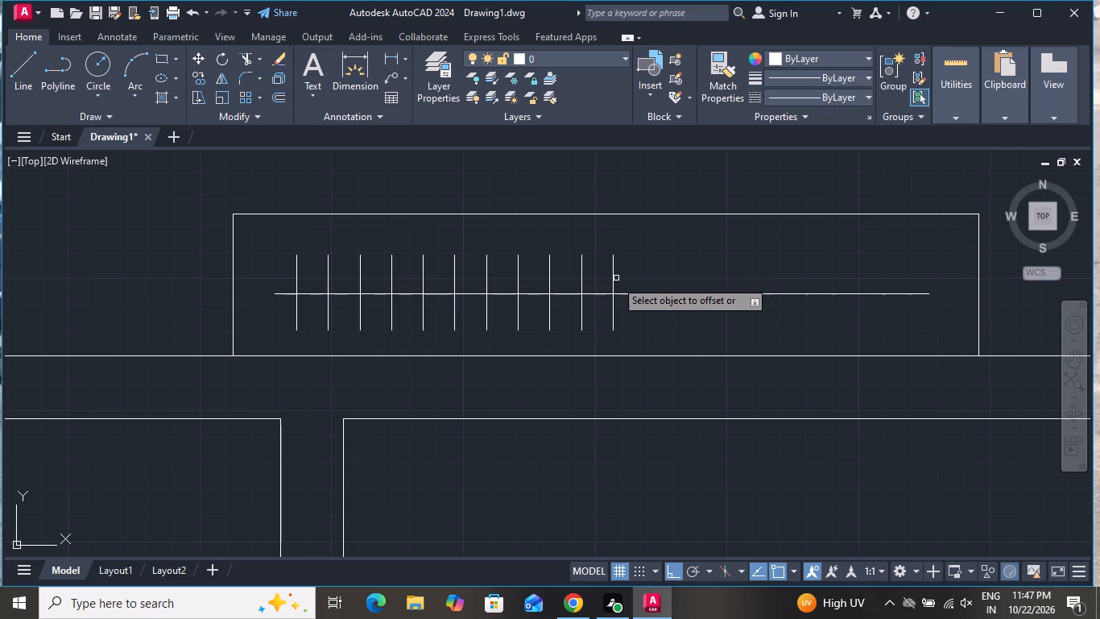
pyautogui.click(614, 281)
pyautogui.click(627, 276)
pyautogui.click(647, 273)
pyautogui.click(673, 267)
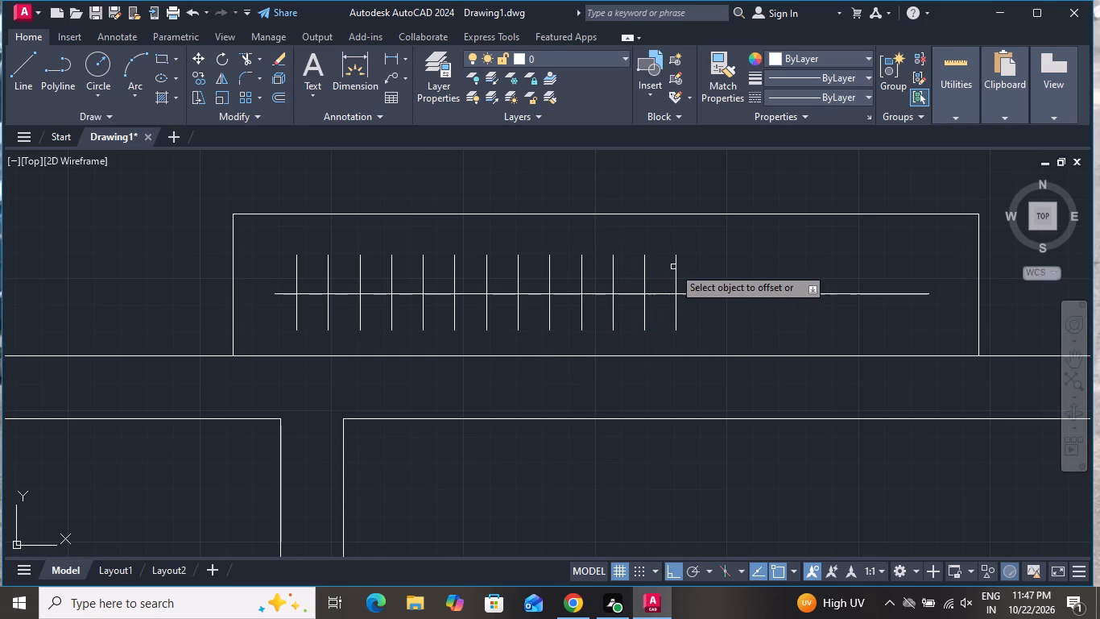
pyautogui.click(675, 269)
pyautogui.click(701, 269)
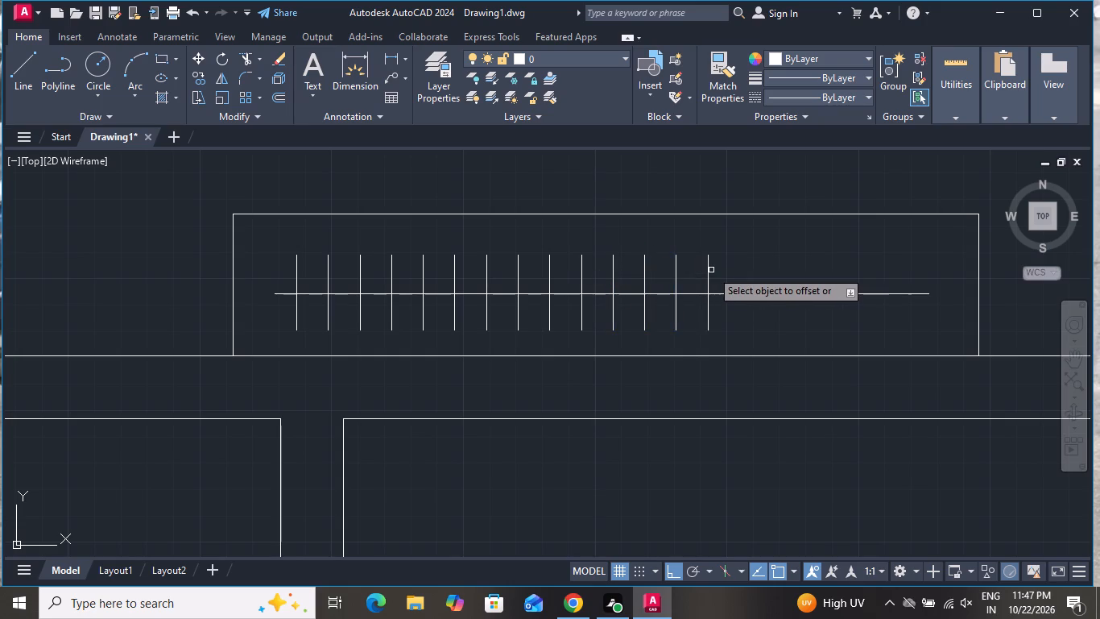
pyautogui.click(709, 273)
pyautogui.click(741, 270)
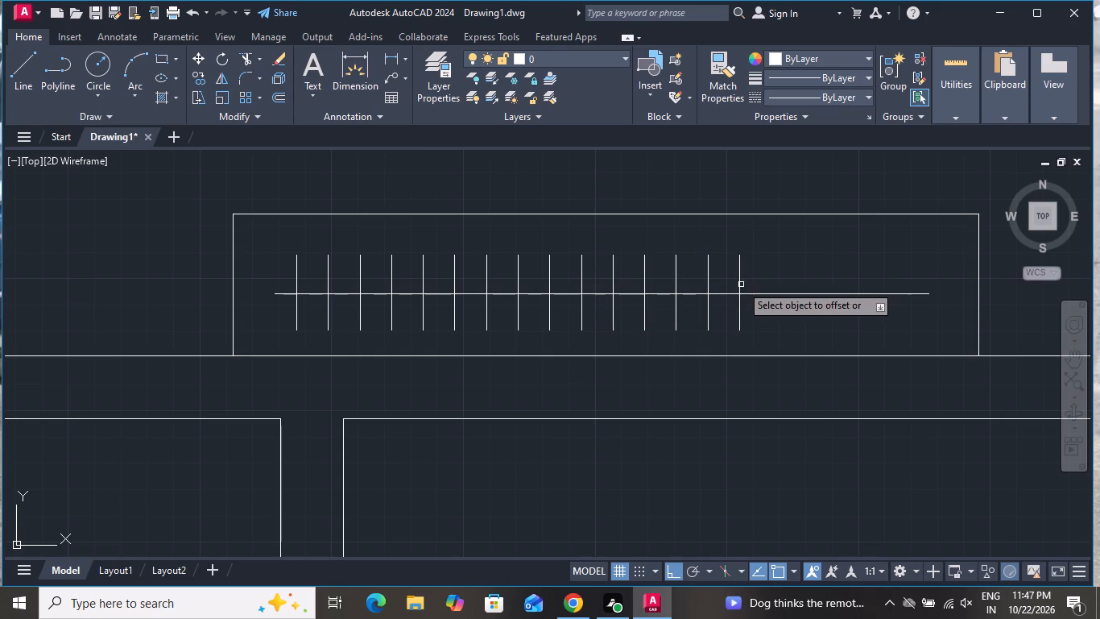
pyautogui.click(741, 285)
pyautogui.click(769, 280)
pyautogui.click(769, 280)
pyautogui.click(803, 278)
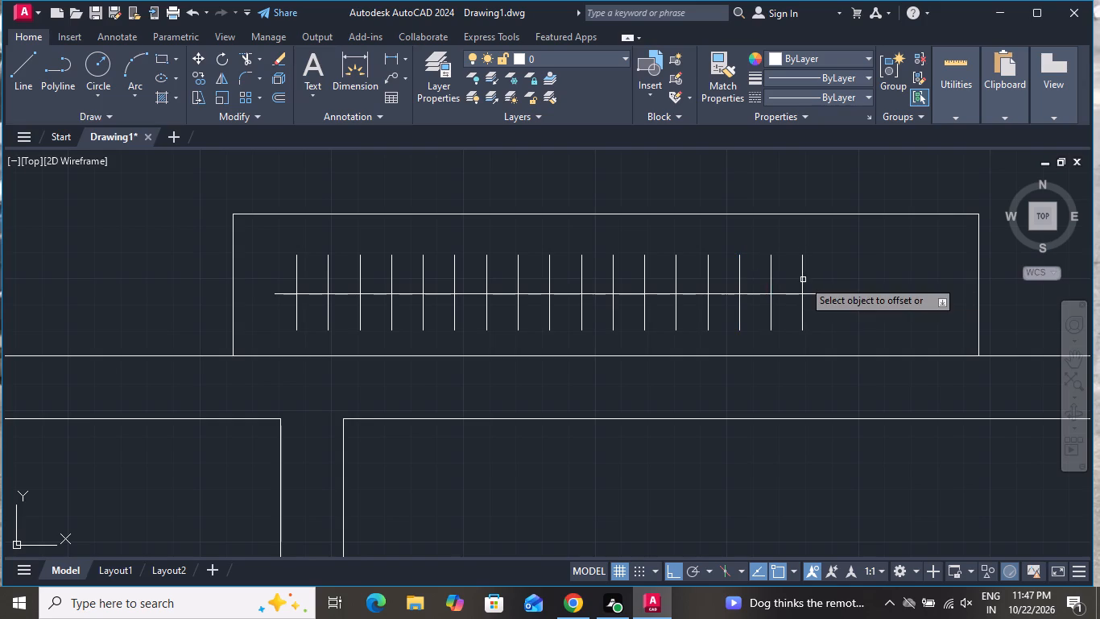
pyautogui.click(803, 280)
pyautogui.click(824, 278)
pyautogui.click(835, 273)
pyautogui.click(866, 273)
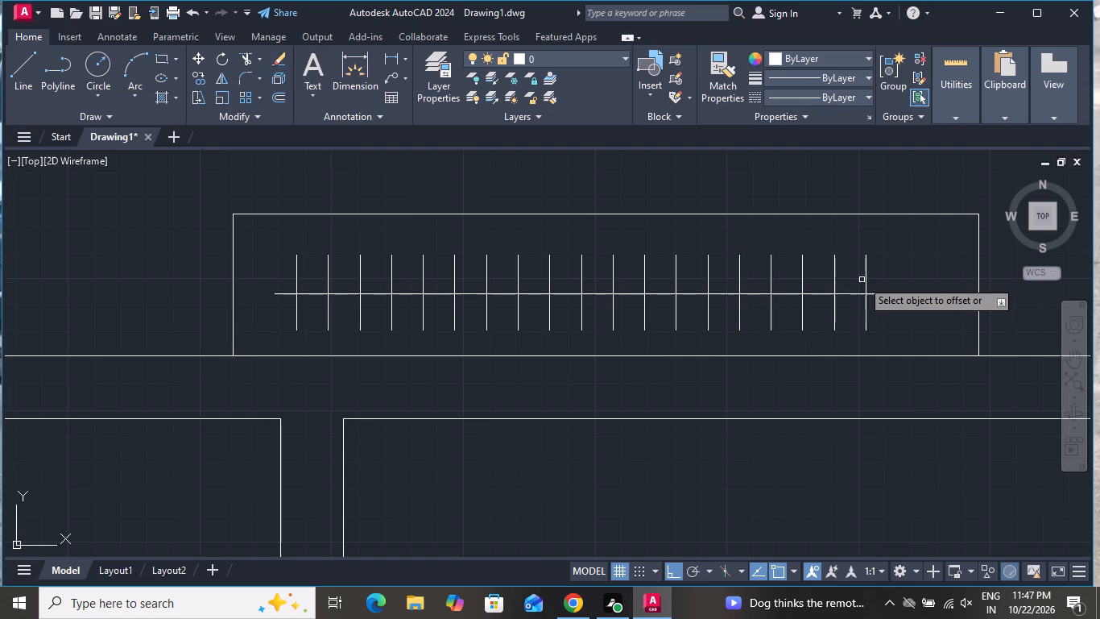
pyautogui.click(866, 276)
pyautogui.click(885, 274)
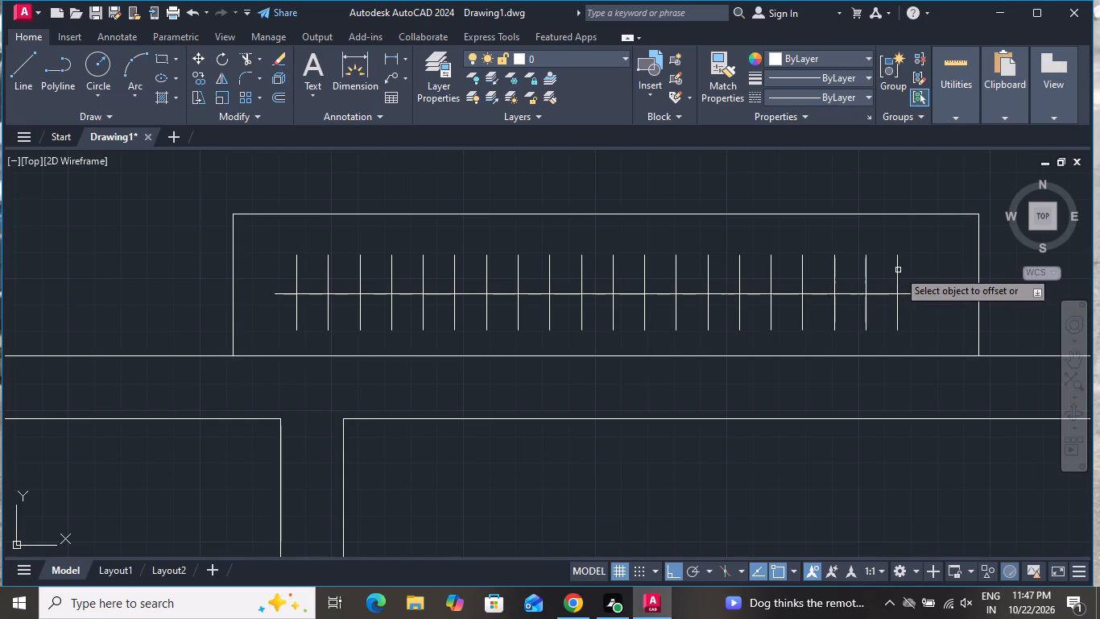
pyautogui.click(898, 270)
pyautogui.click(928, 274)
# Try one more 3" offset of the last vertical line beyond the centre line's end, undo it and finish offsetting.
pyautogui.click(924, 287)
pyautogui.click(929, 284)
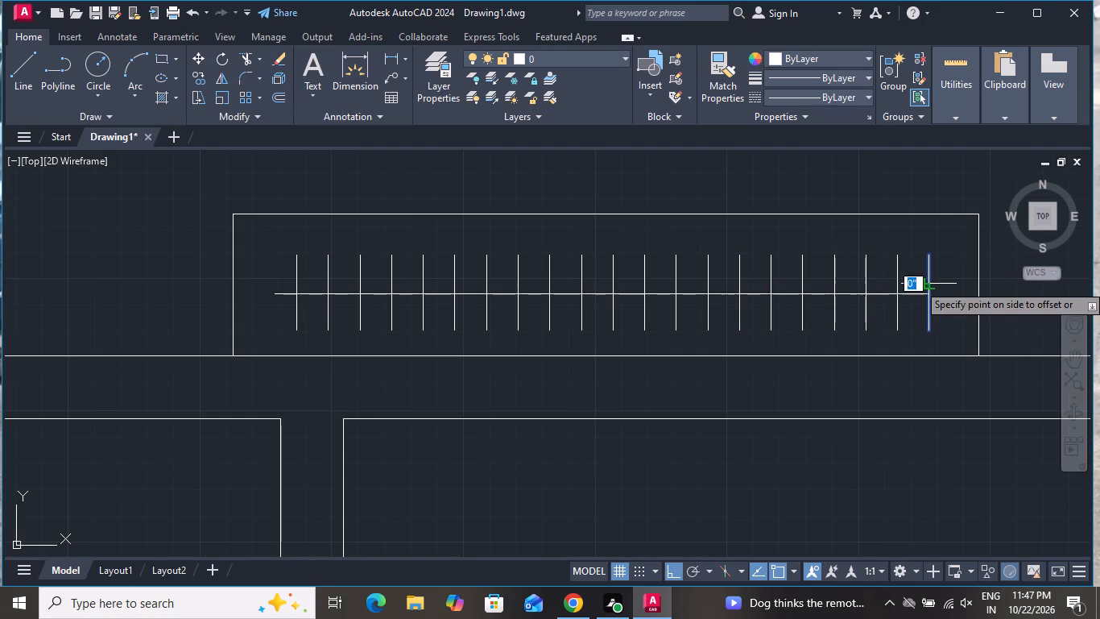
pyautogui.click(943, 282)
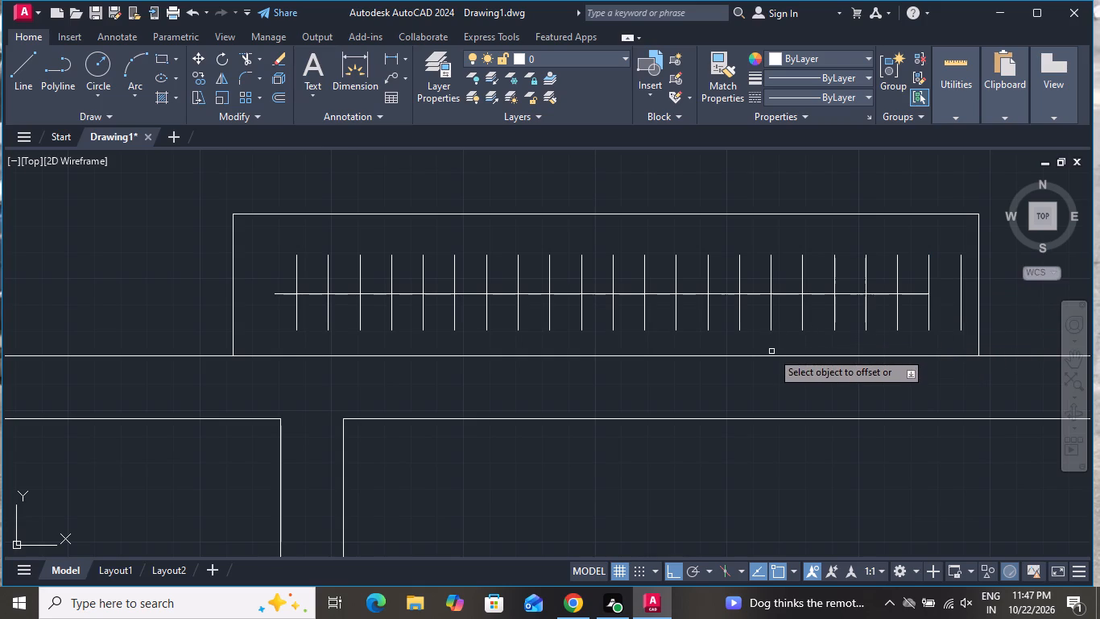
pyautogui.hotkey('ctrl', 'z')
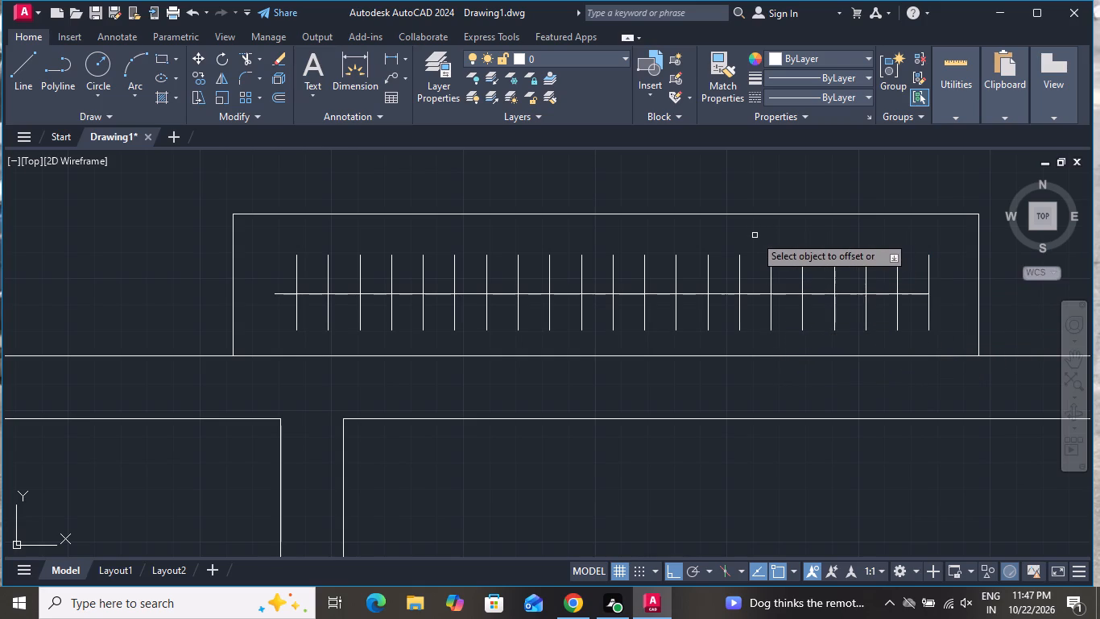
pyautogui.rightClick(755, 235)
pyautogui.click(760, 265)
# Draw a rectangle about 8" wide and 2'-6" long against the bedroom side of the bathroom wall, facing the bed.
pyautogui.scroll(-1, 750, 301)
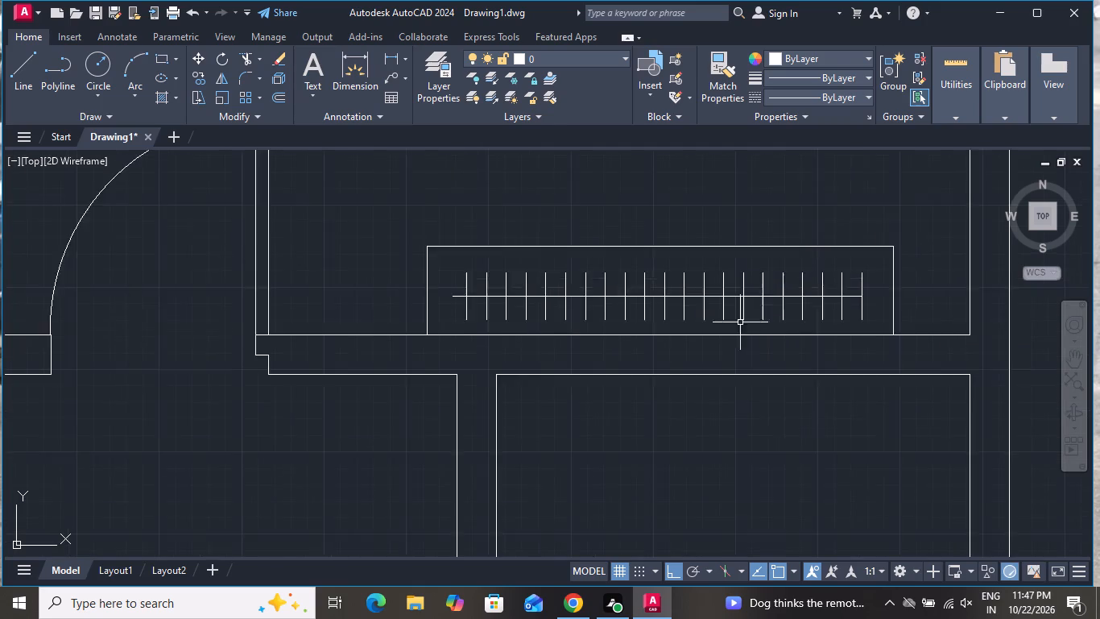
pyautogui.scroll(-4, 740, 322)
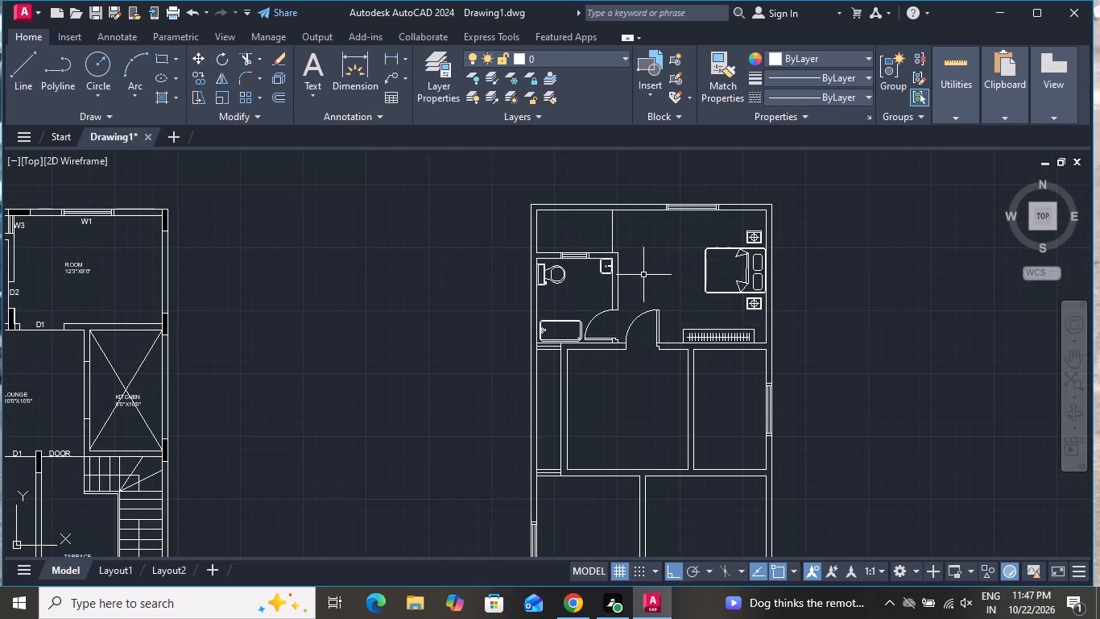
pyautogui.scroll(3, 611, 271)
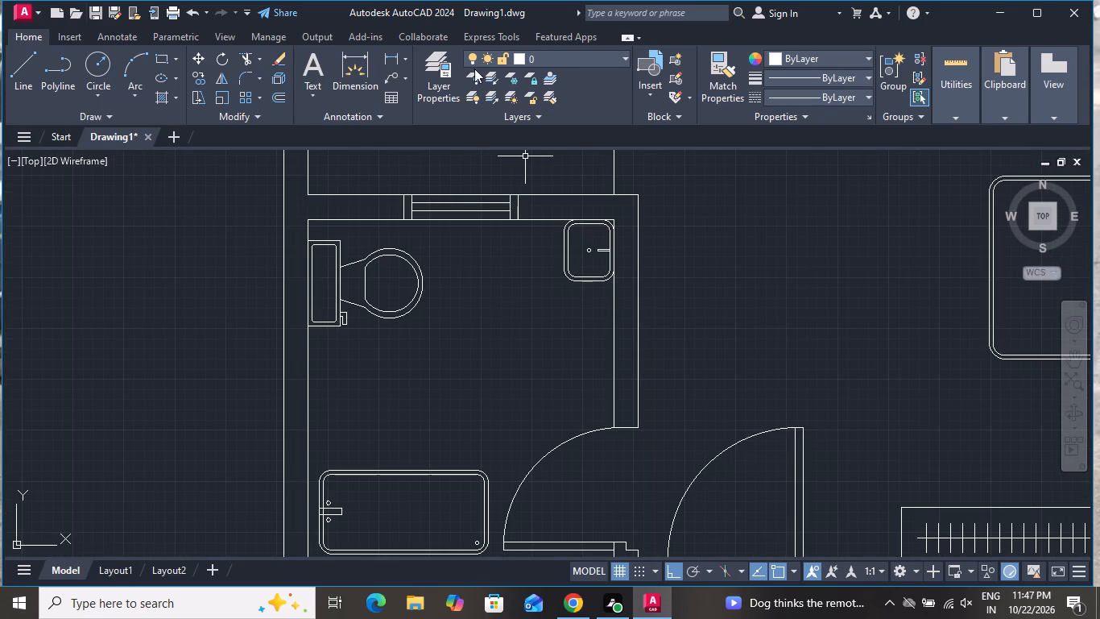
pyautogui.click(151, 59)
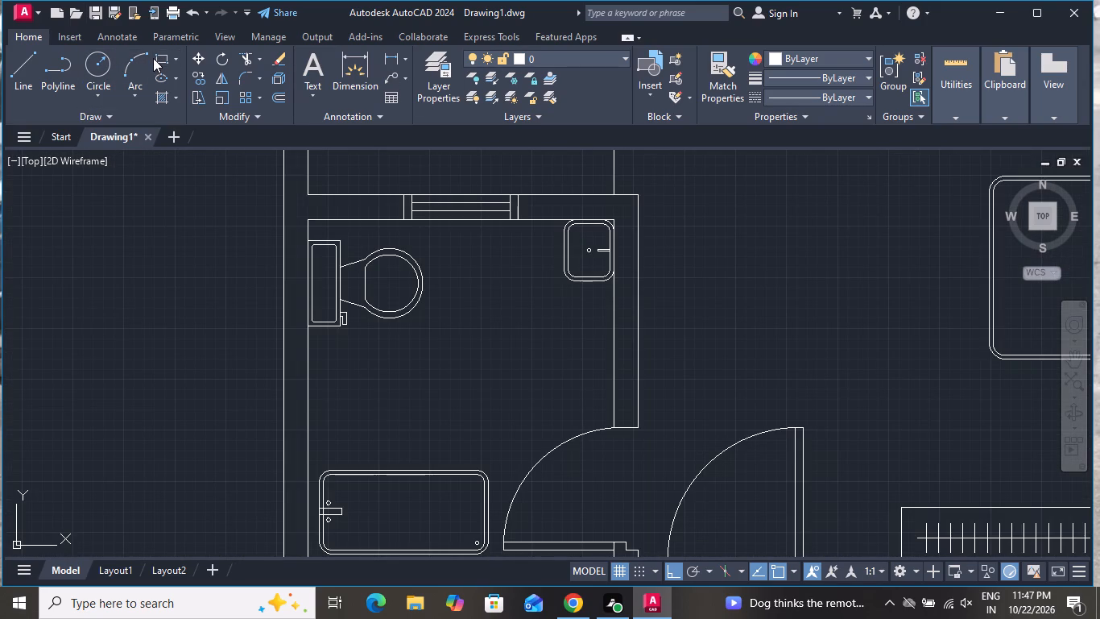
pyautogui.click(156, 56)
pyautogui.click(638, 243)
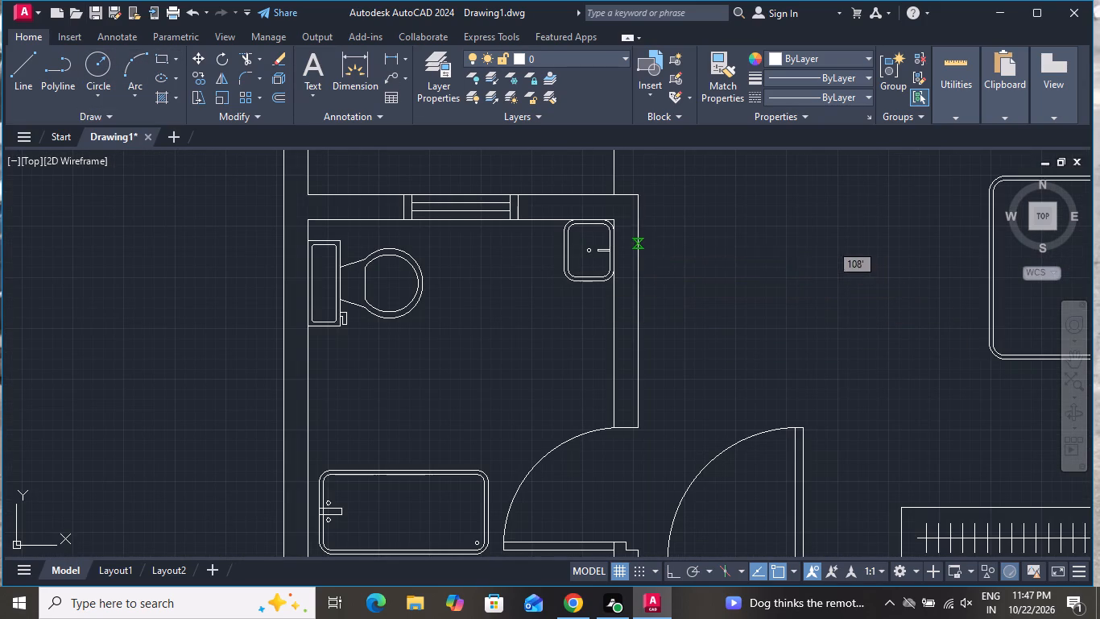
pyautogui.click(670, 375)
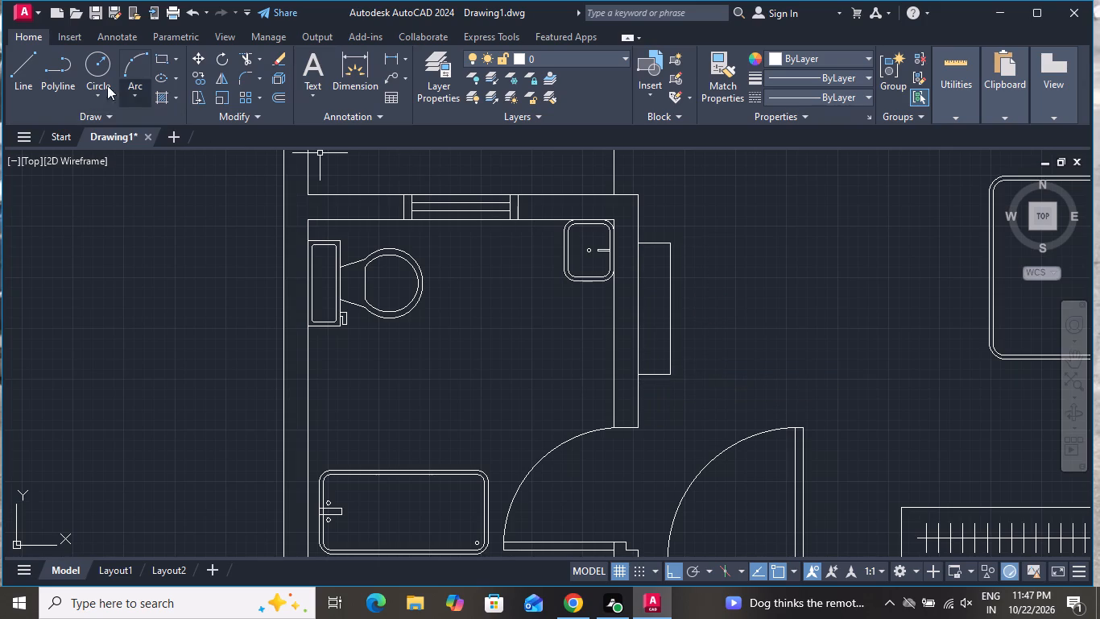
# Draw a narrow rectangle about 2" wide and 2'-1" long inside the new wall-side rectangle.
pyautogui.click(155, 58)
pyautogui.scroll(1, 680, 276)
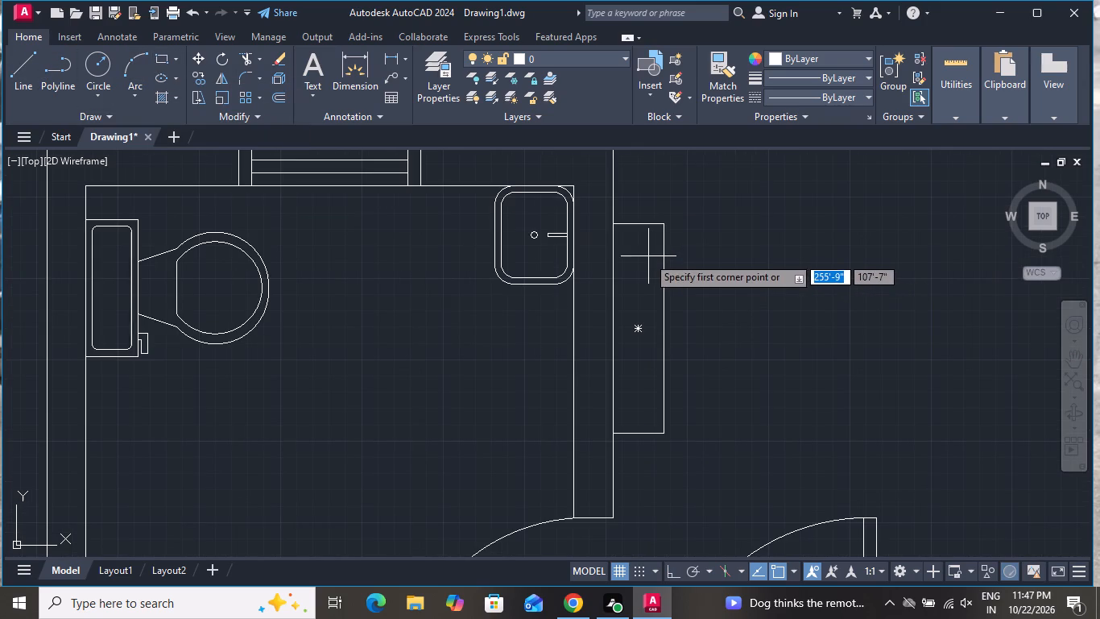
pyautogui.click(632, 249)
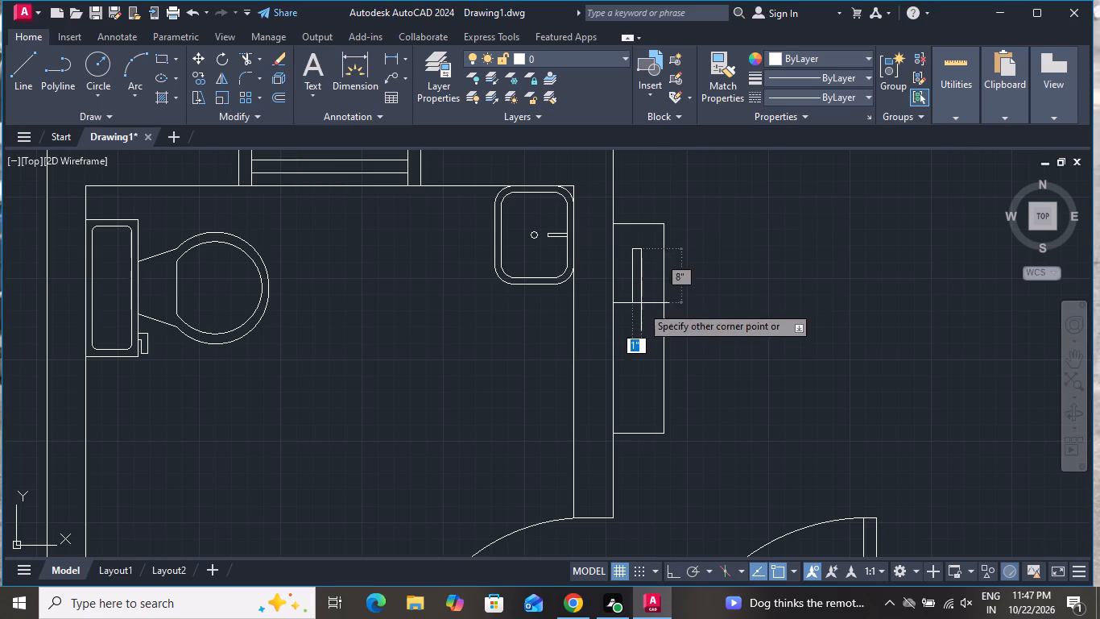
pyautogui.click(643, 409)
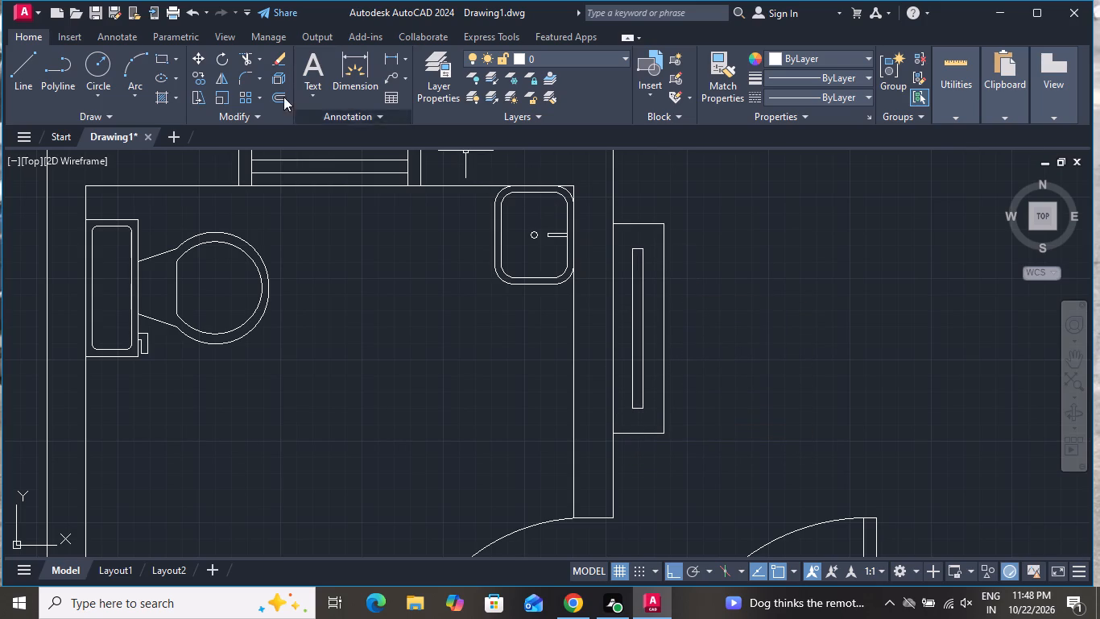
# Draw a back edge about 1'-7" long with short slanted ends on the wall side of the narrow panel rectangle.
pyautogui.click(33, 66)
pyautogui.scroll(1, 636, 270)
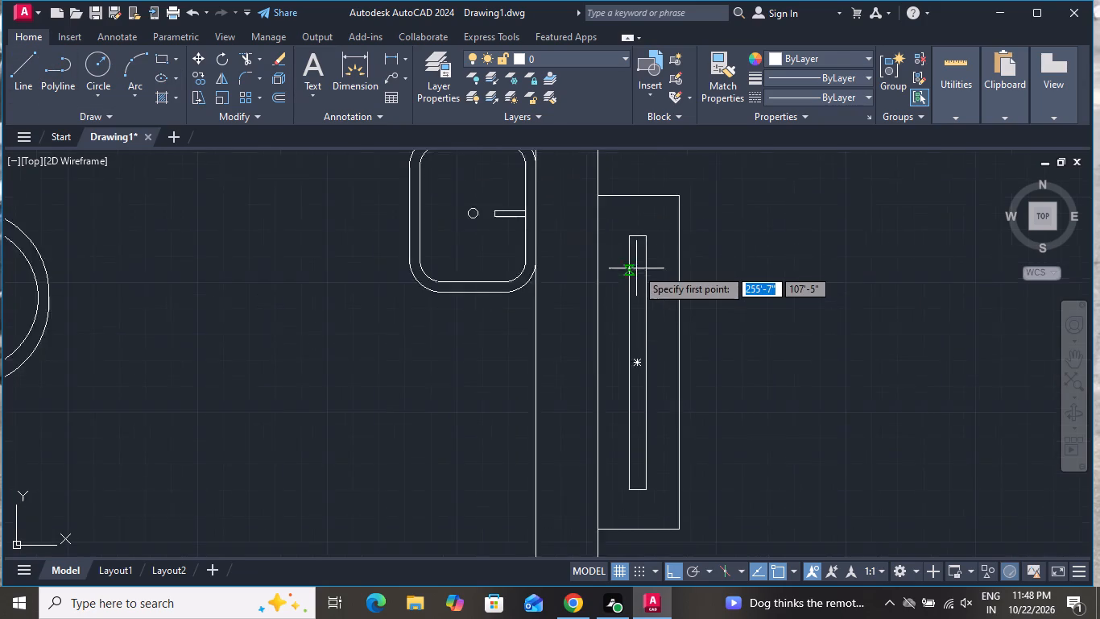
pyautogui.scroll(1, 636, 268)
pyautogui.click(625, 259)
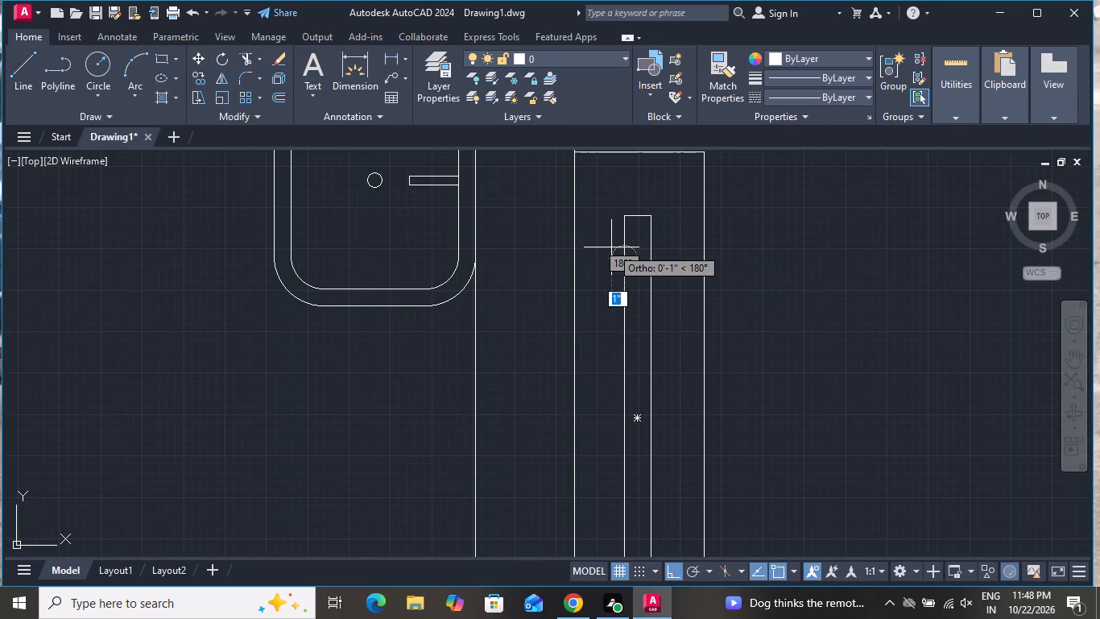
pyautogui.click(674, 568)
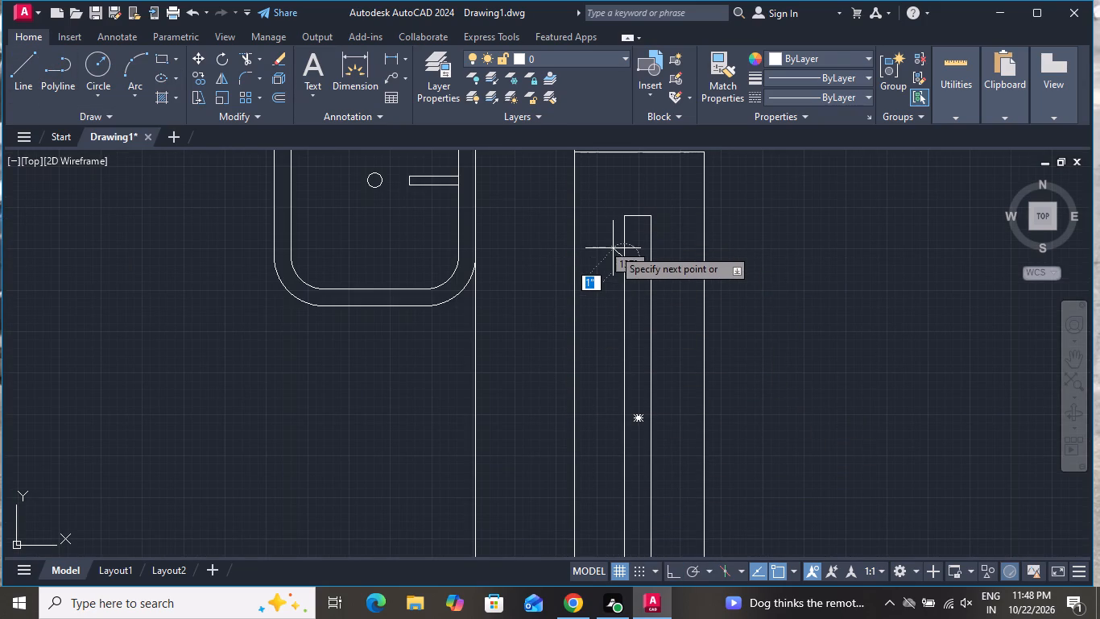
pyautogui.click(613, 248)
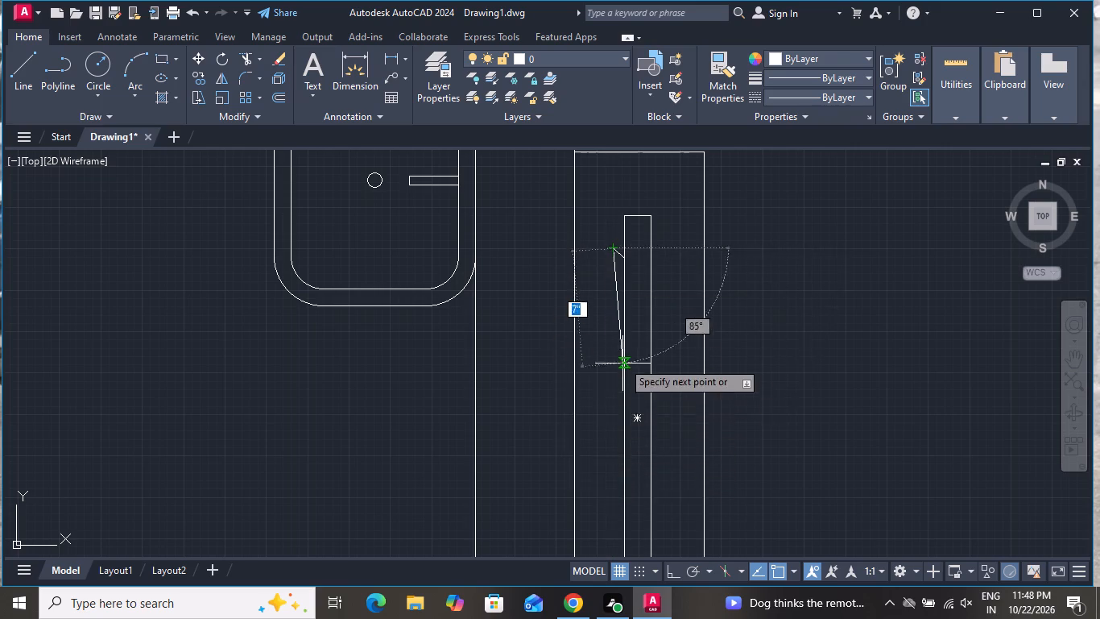
pyautogui.scroll(-2, 624, 353)
pyautogui.scroll(2, 623, 453)
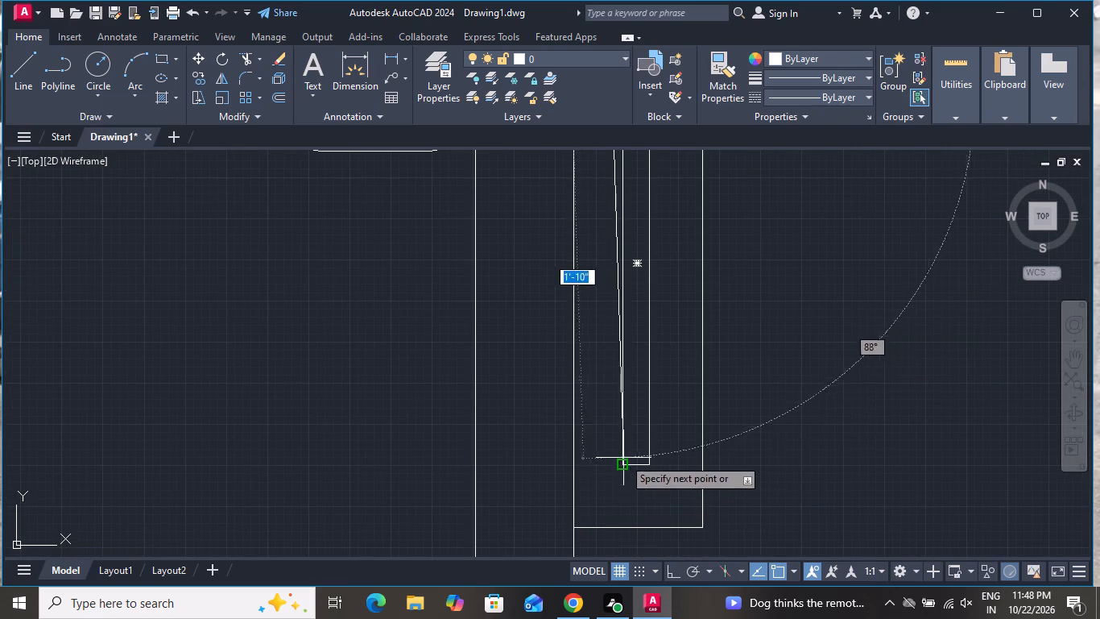
pyautogui.click(665, 566)
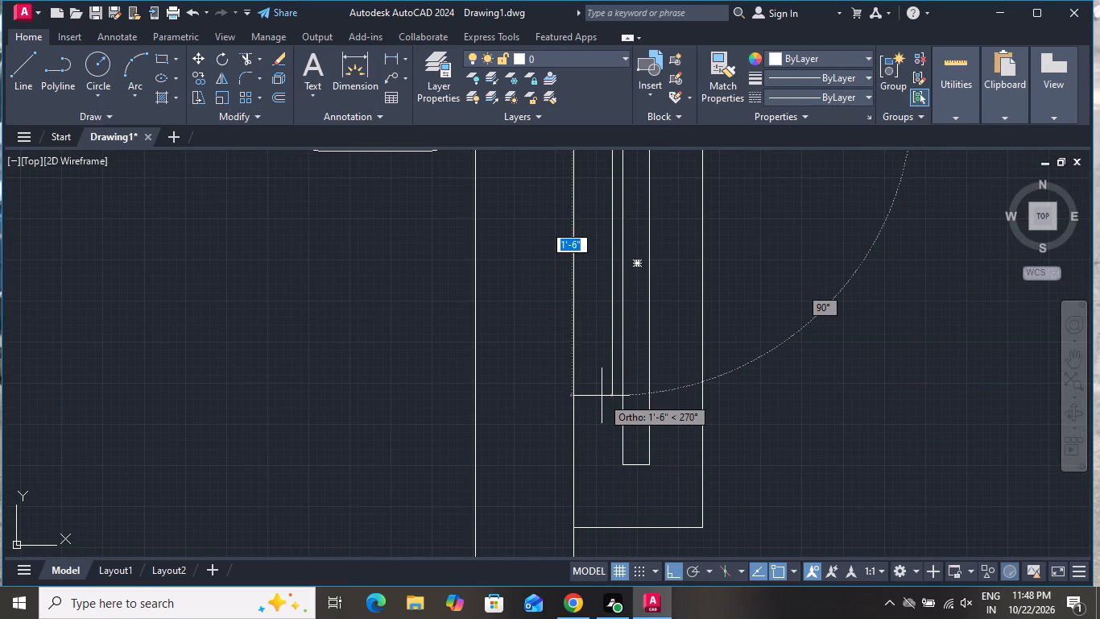
pyautogui.scroll(-1, 602, 396)
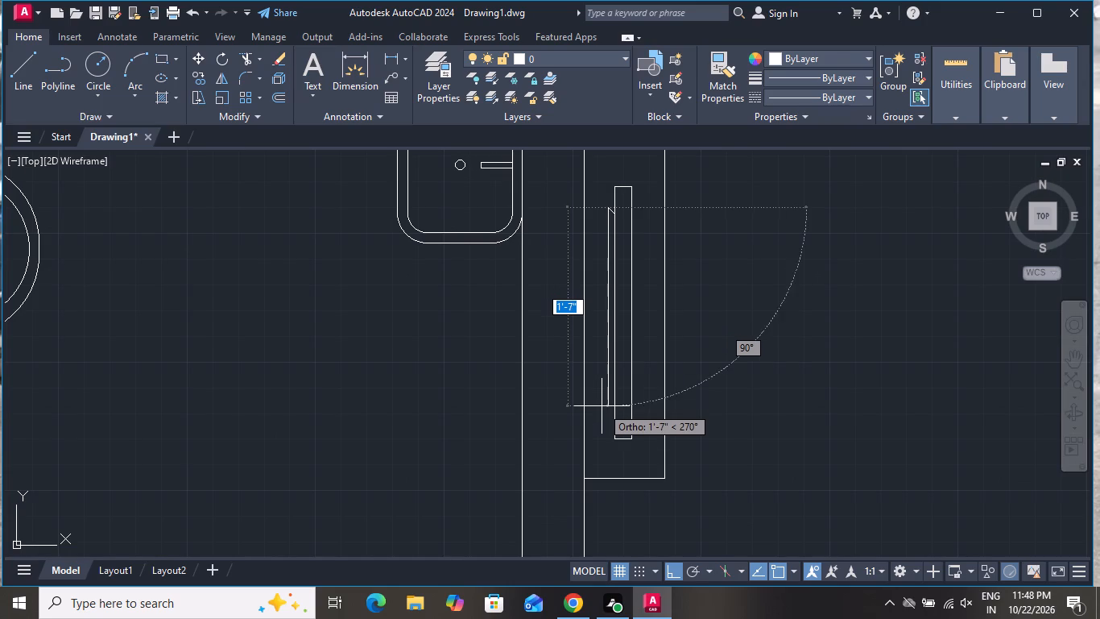
pyautogui.click(602, 414)
pyautogui.scroll(4, 606, 412)
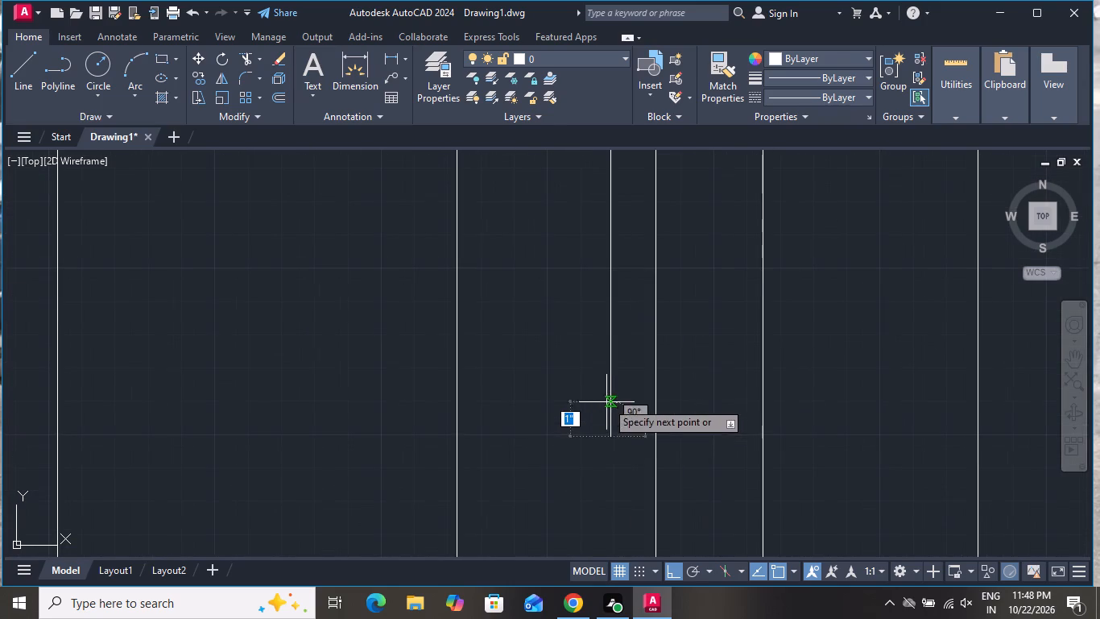
pyautogui.click(653, 393)
pyautogui.rightClick(653, 393)
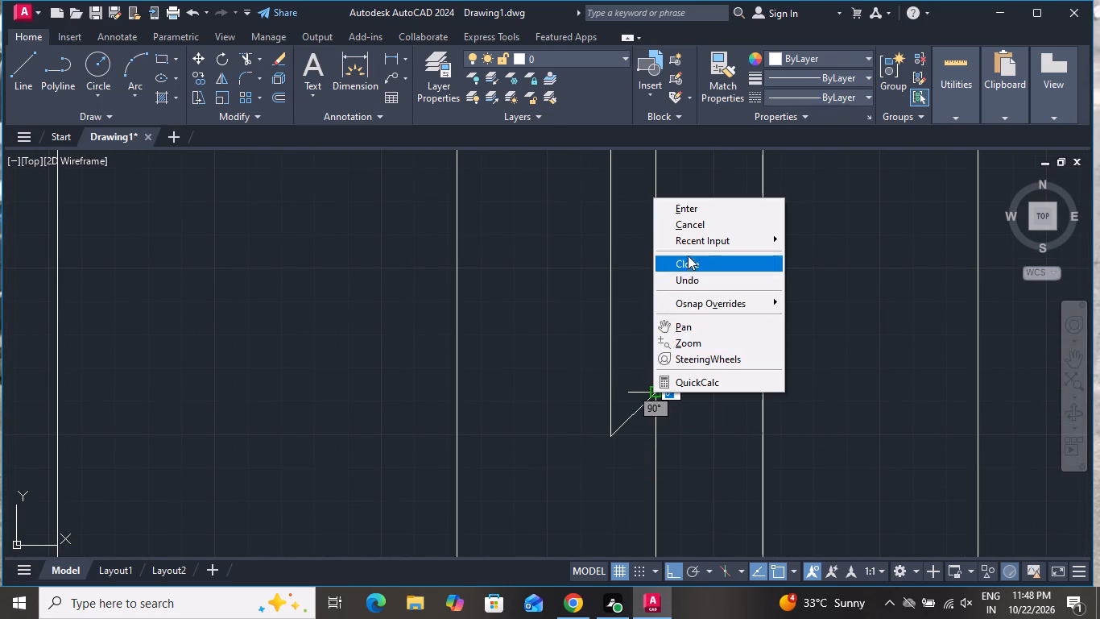
pyautogui.click(688, 221)
# Move the narrow panel and its back edge lines about 1" straight toward the bathroom wall.
pyautogui.scroll(-5, 717, 340)
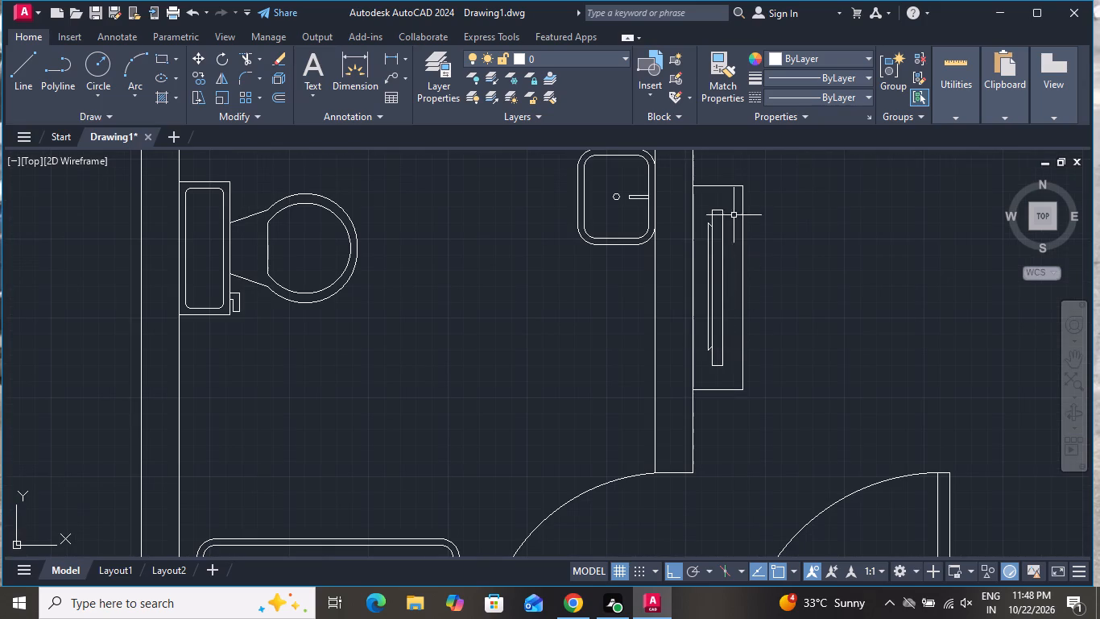
pyautogui.scroll(1, 734, 205)
pyautogui.click(734, 205)
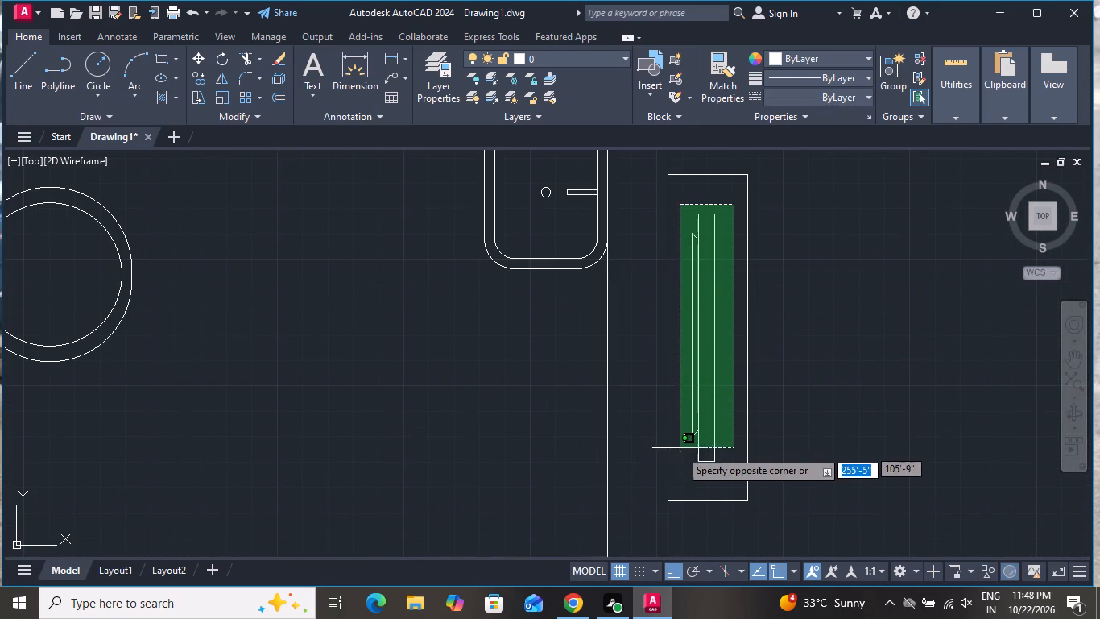
pyautogui.click(686, 481)
pyautogui.click(189, 52)
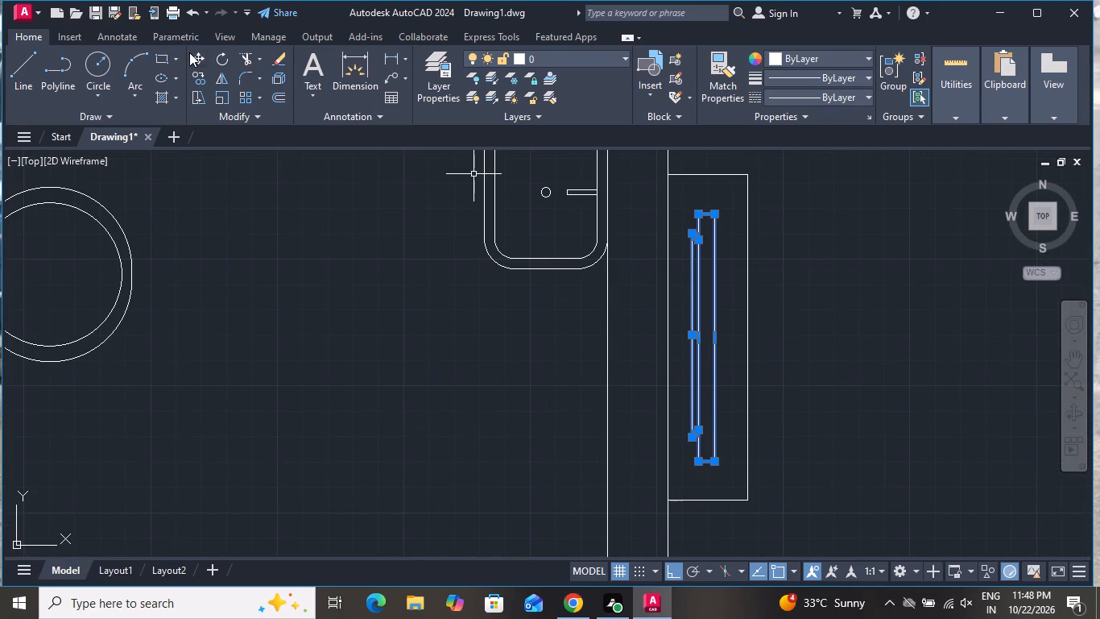
pyautogui.click(689, 317)
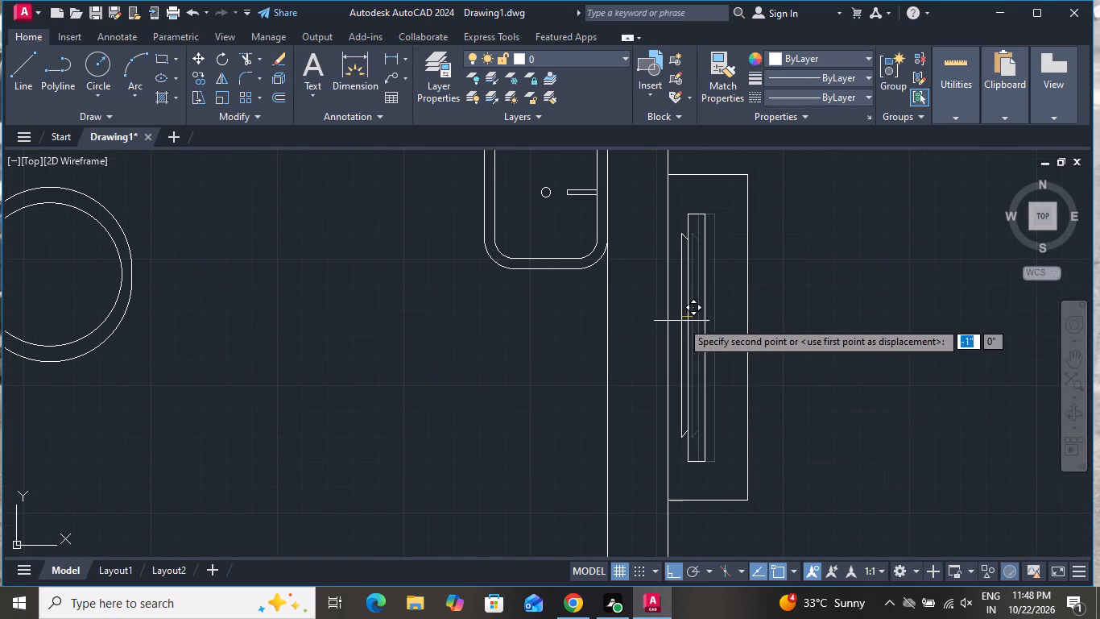
pyautogui.click(680, 322)
# Set the color of the bed and both bedside tables to orange 242,103,34.
pyautogui.scroll(-2, 710, 301)
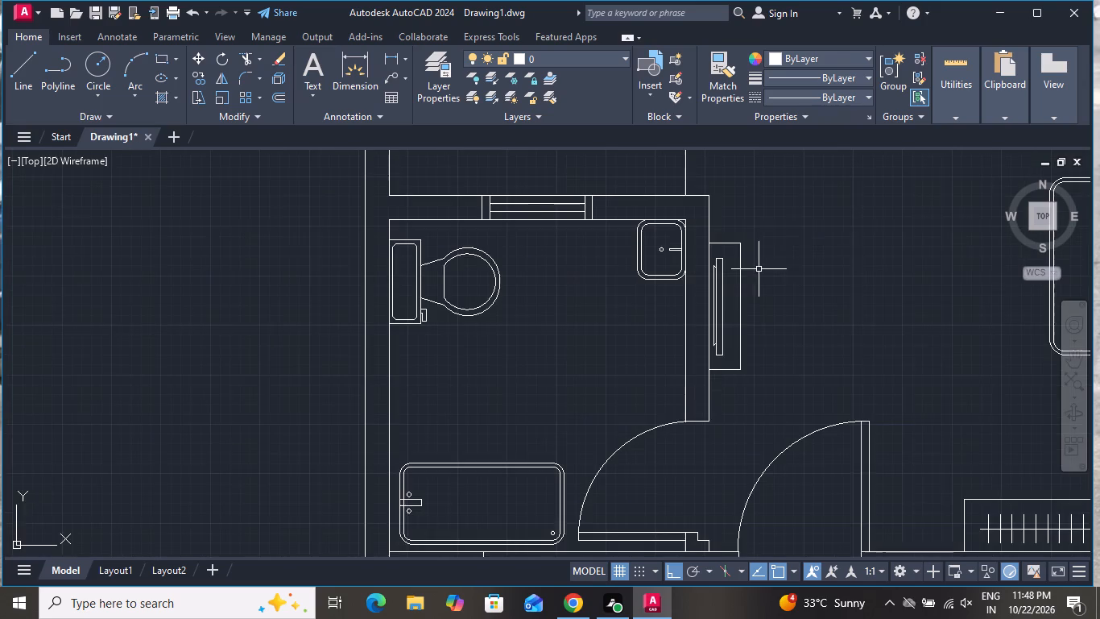
pyautogui.scroll(-3, 798, 239)
pyautogui.scroll(3, 924, 207)
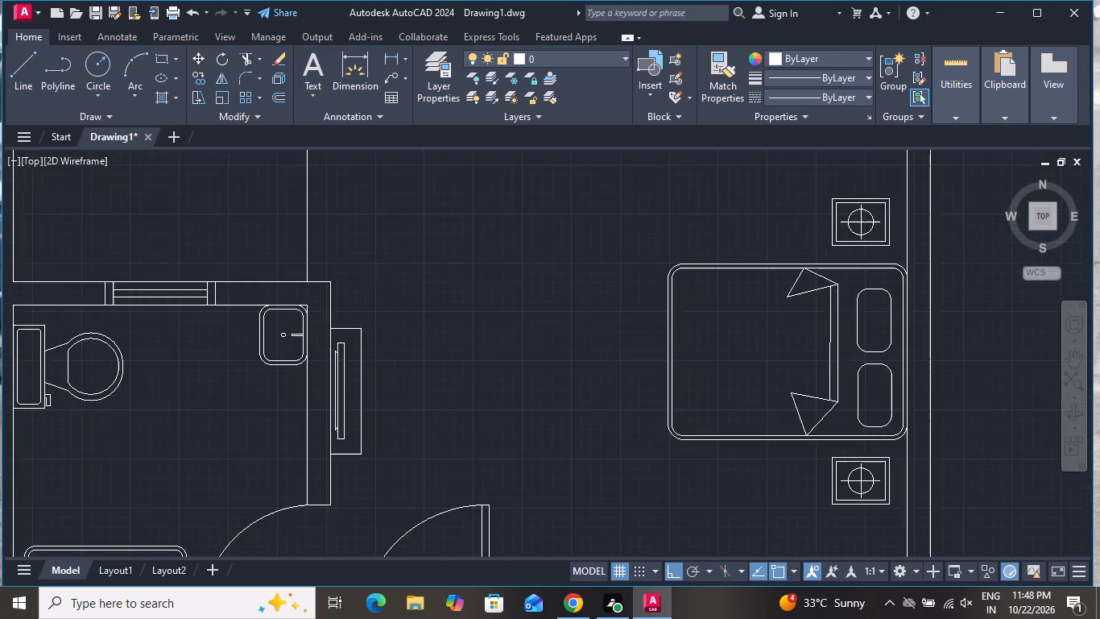
pyautogui.scroll(2, 924, 207)
pyautogui.scroll(-1, 819, 148)
pyautogui.click(857, 169)
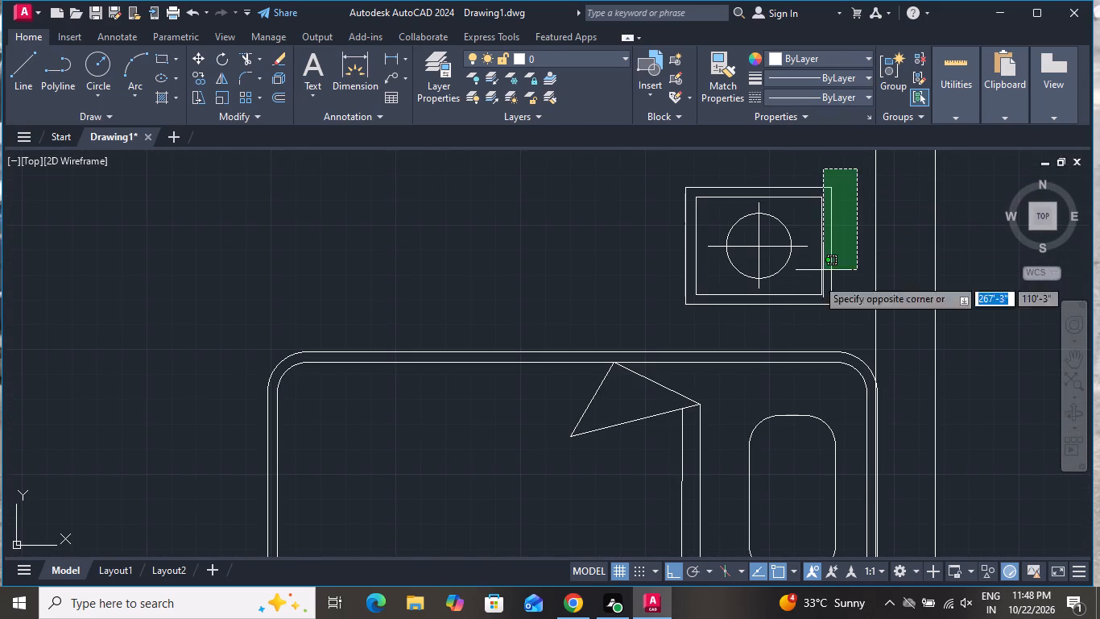
pyautogui.scroll(-4, 627, 405)
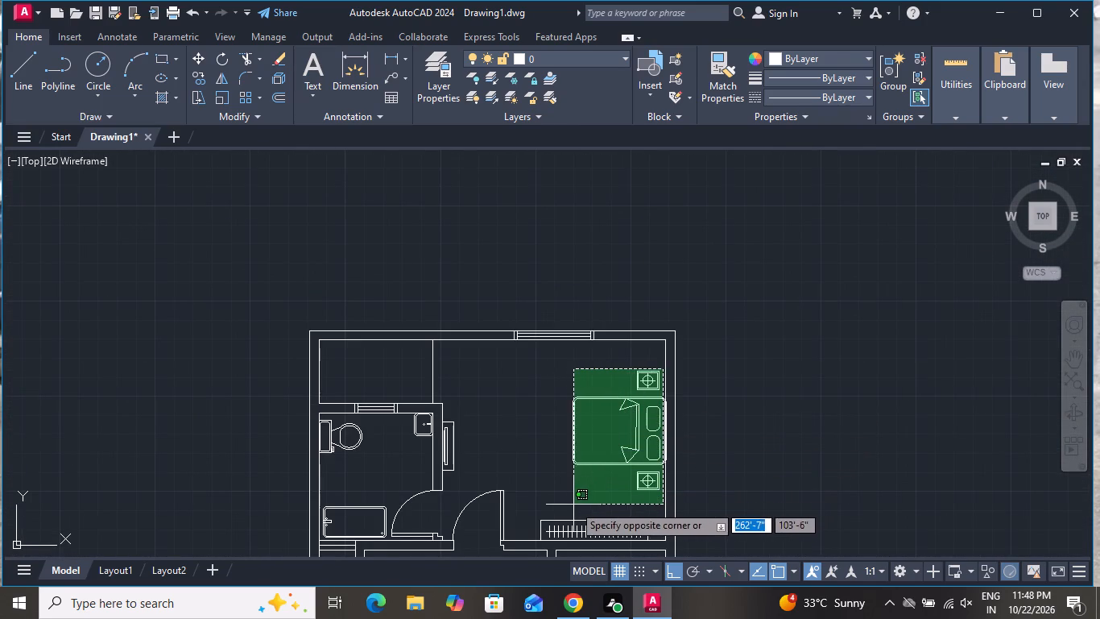
pyautogui.click(566, 498)
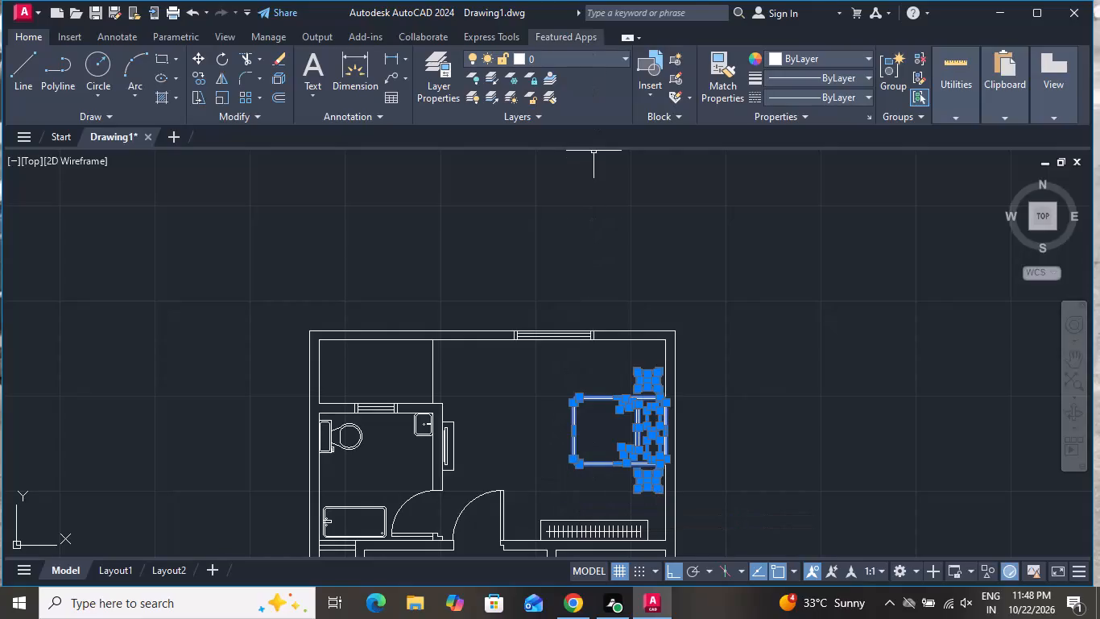
pyautogui.click(794, 60)
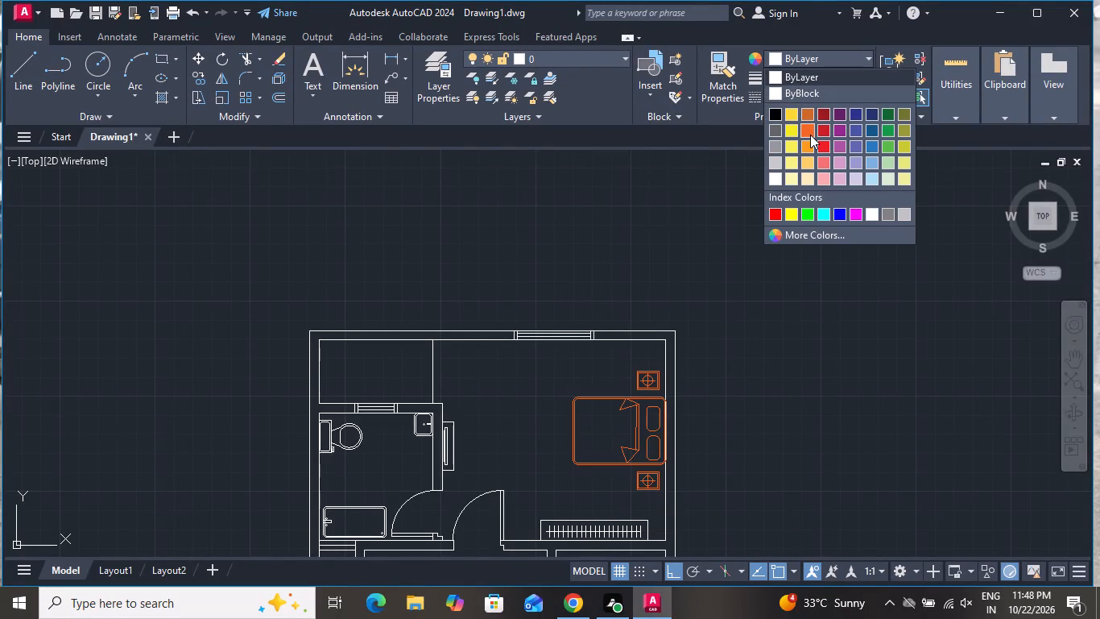
pyautogui.click(810, 135)
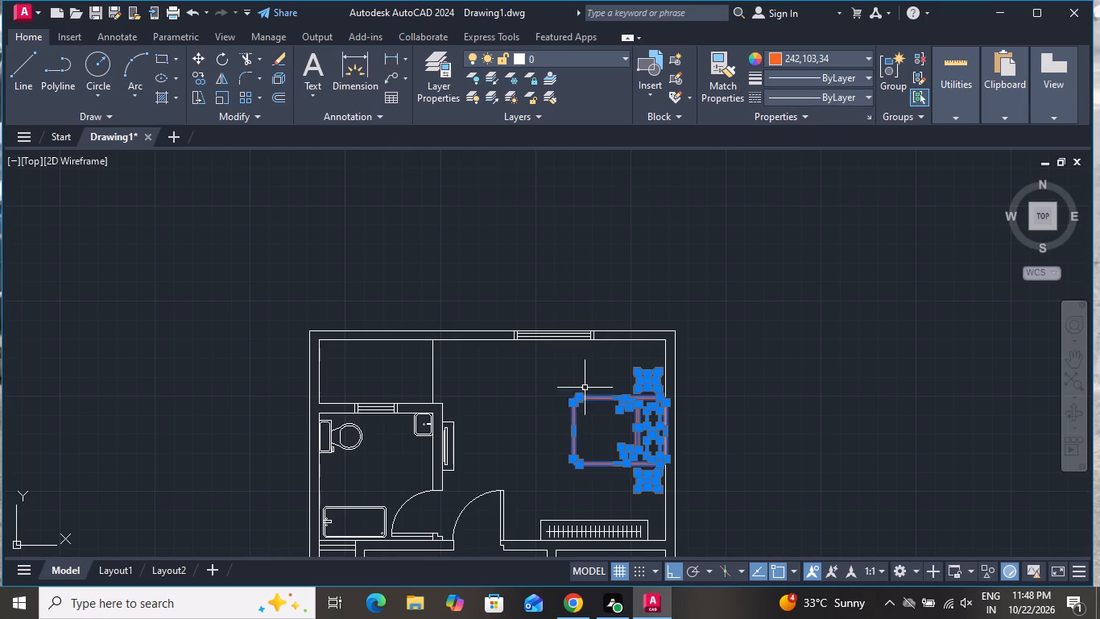
pyautogui.press('Escape')
# Set the color of the wardrobe and its hanger lines to a lighter orange than the bed's.
pyautogui.scroll(-1, 597, 310)
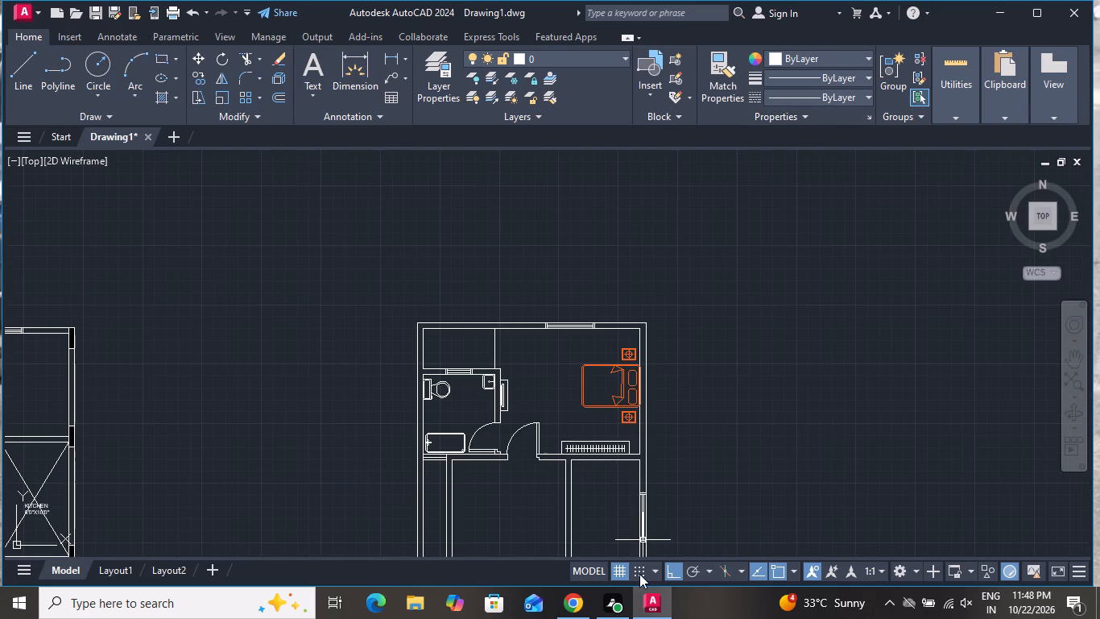
pyautogui.scroll(2, 570, 491)
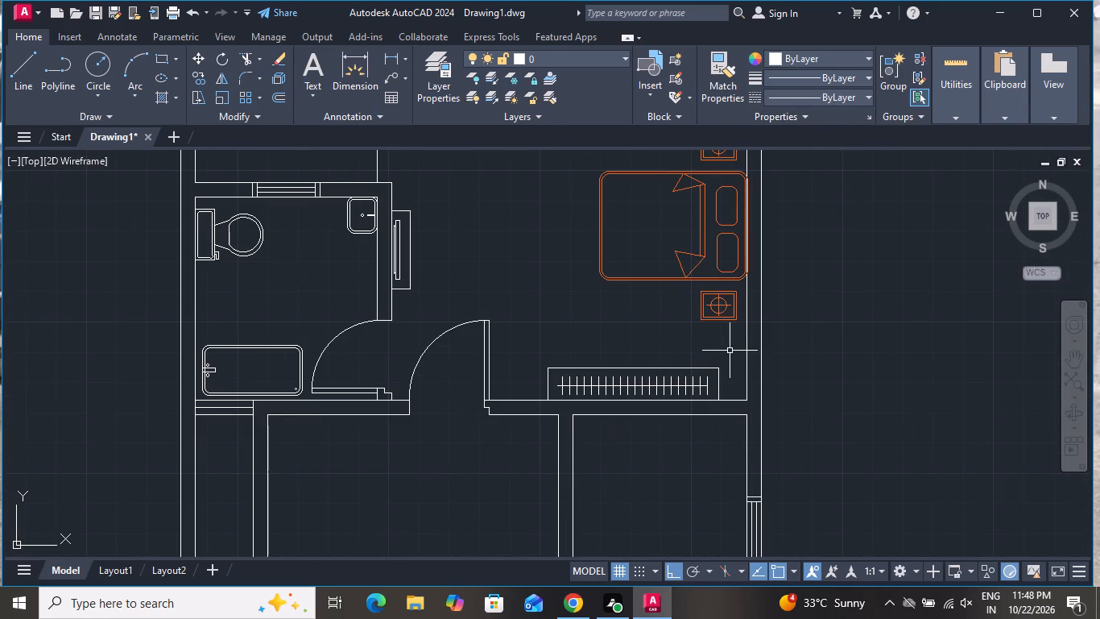
pyautogui.click(731, 351)
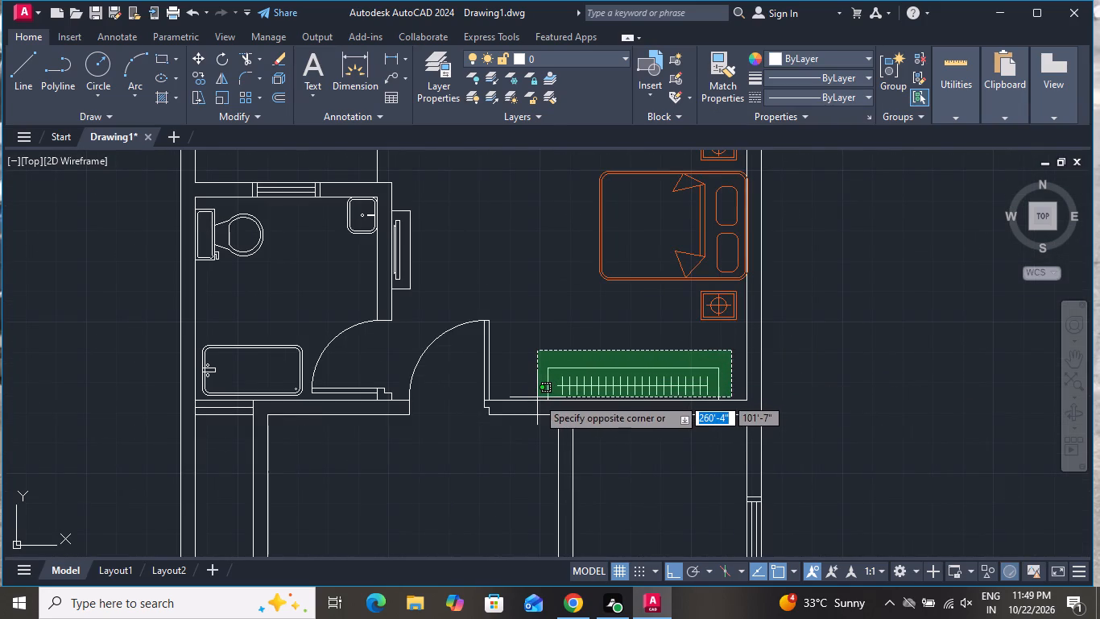
pyautogui.click(537, 394)
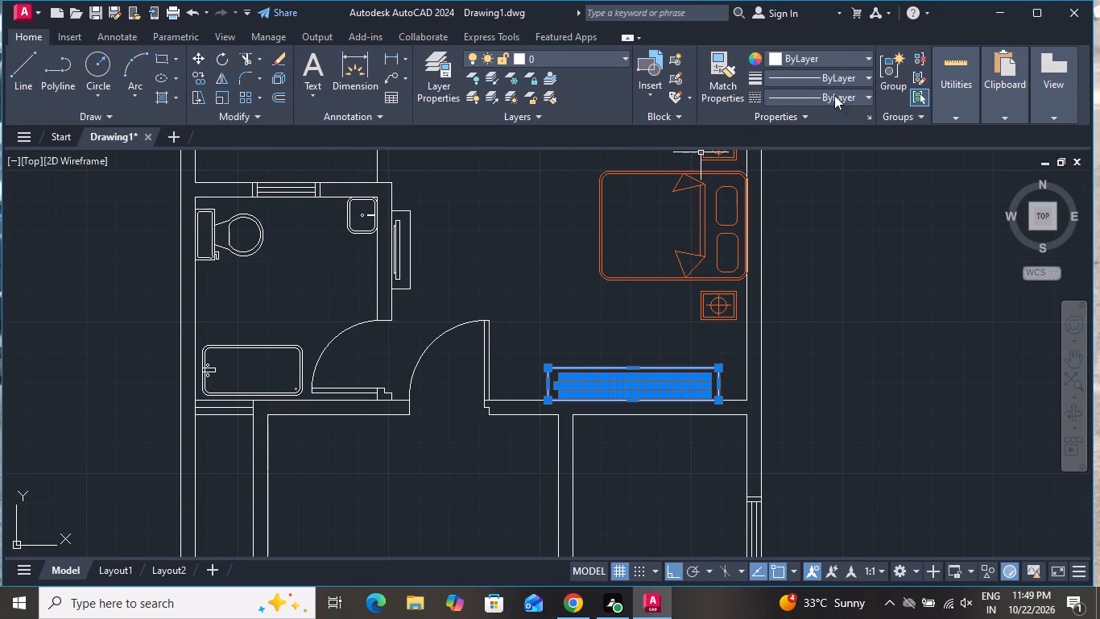
pyautogui.click(854, 59)
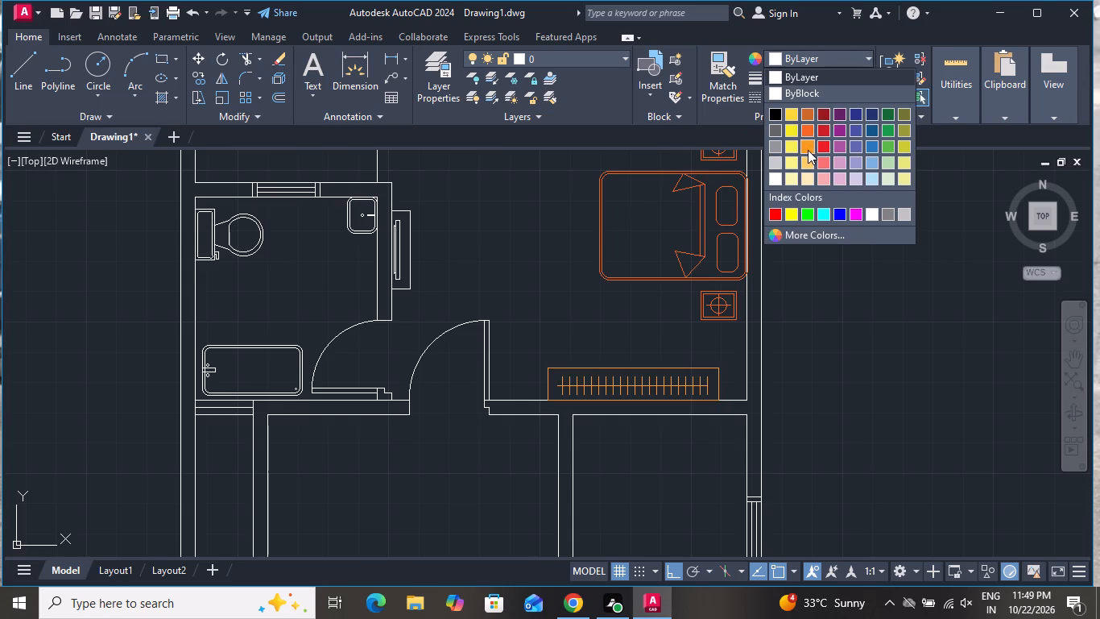
pyautogui.click(808, 150)
pyautogui.press('Escape')
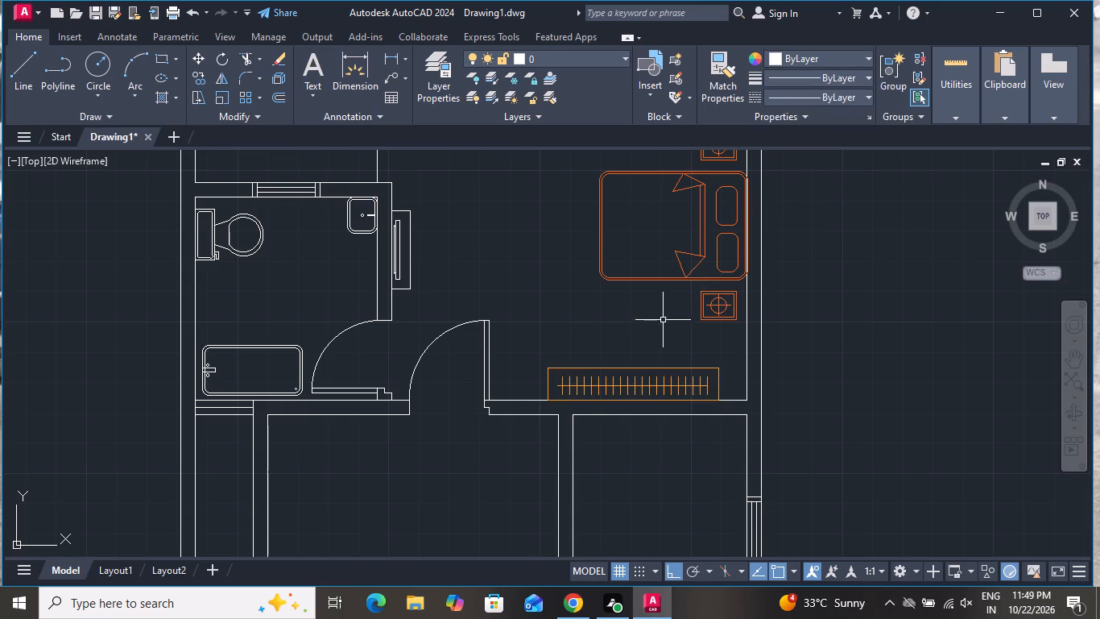
# Draw a short line across the wall between the two rooms below the bedroom, a little below the wall's upper end.
pyautogui.scroll(-1, 653, 336)
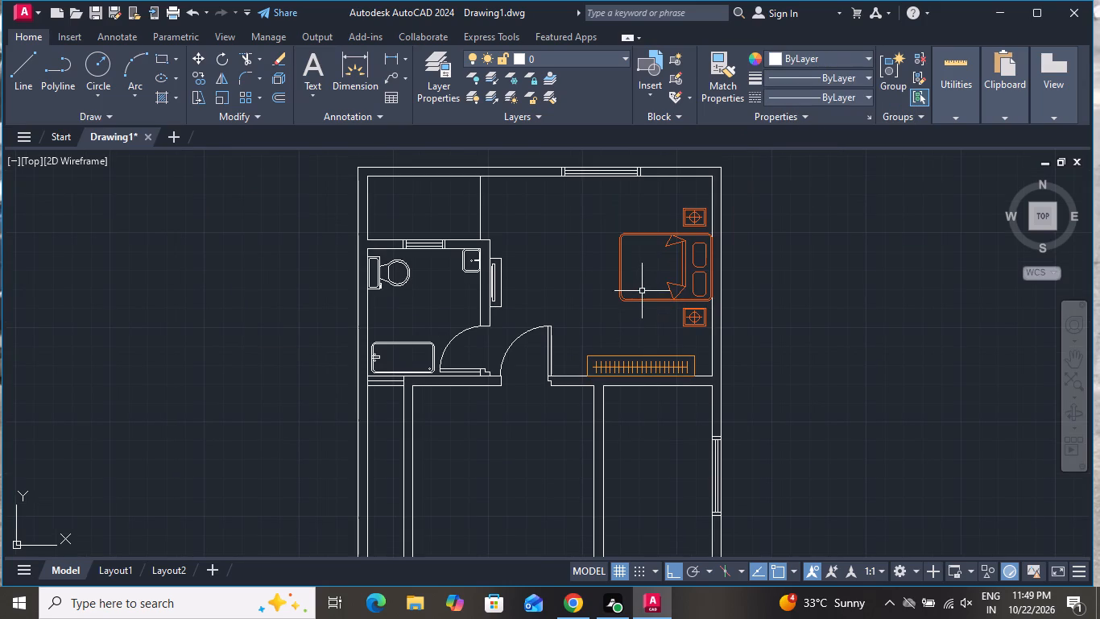
pyautogui.scroll(-1, 610, 310)
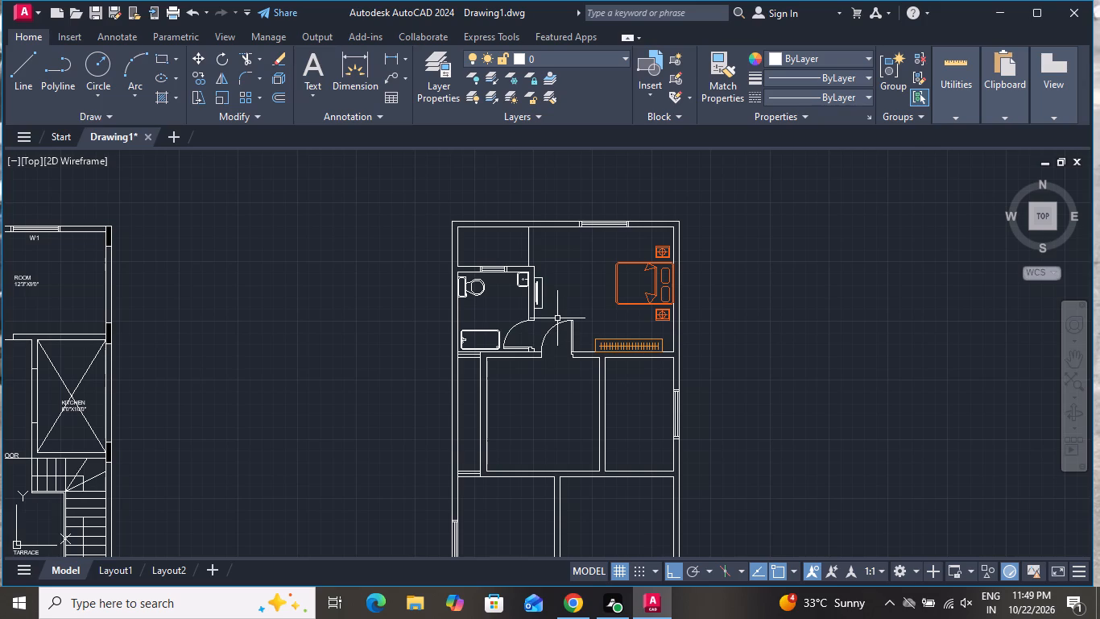
pyautogui.scroll(-1, 564, 327)
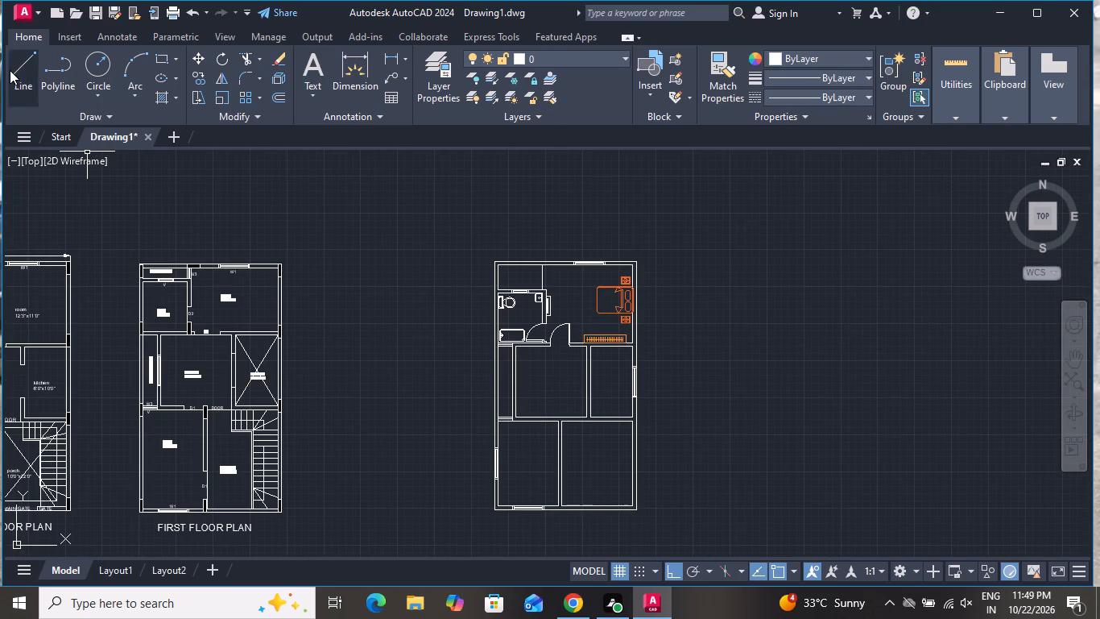
pyautogui.click(10, 69)
pyautogui.scroll(3, 590, 356)
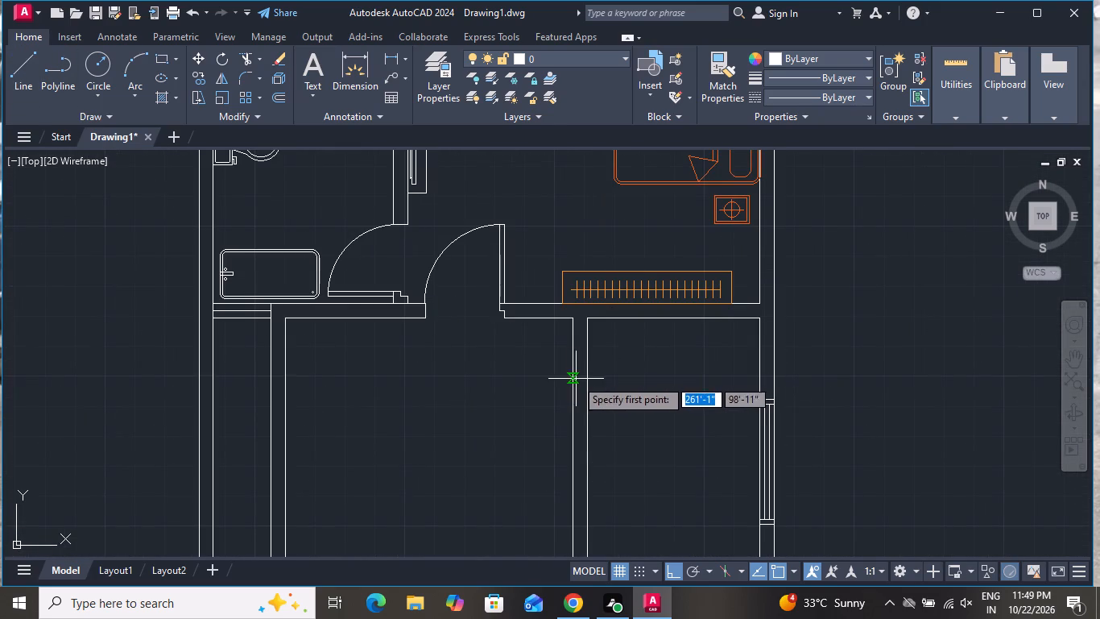
pyautogui.click(571, 382)
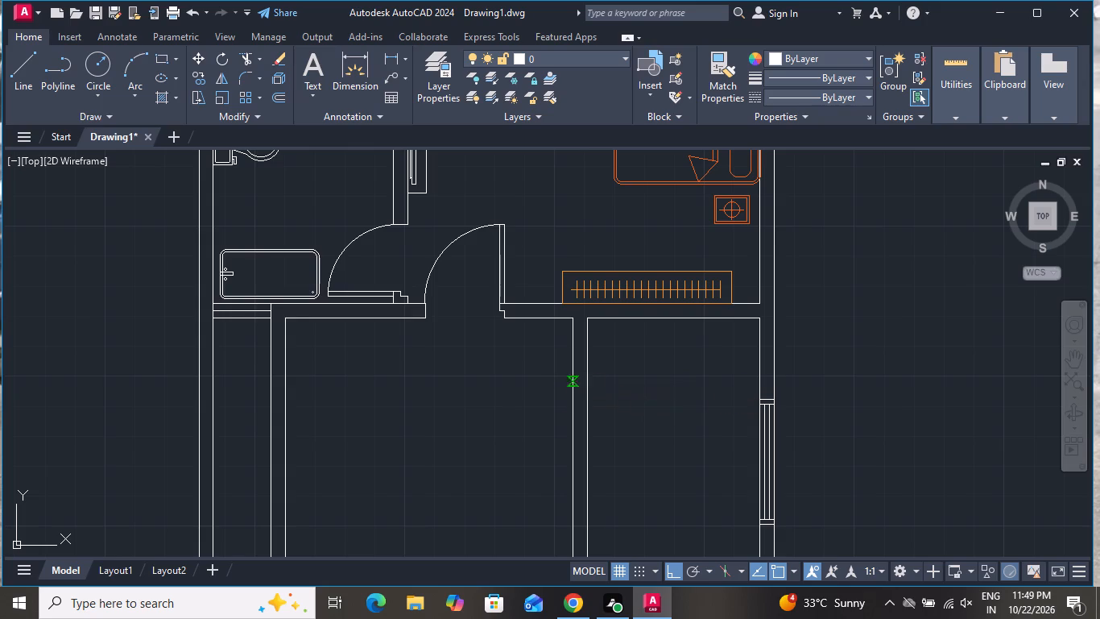
pyautogui.click(589, 384)
pyautogui.rightClick(589, 384)
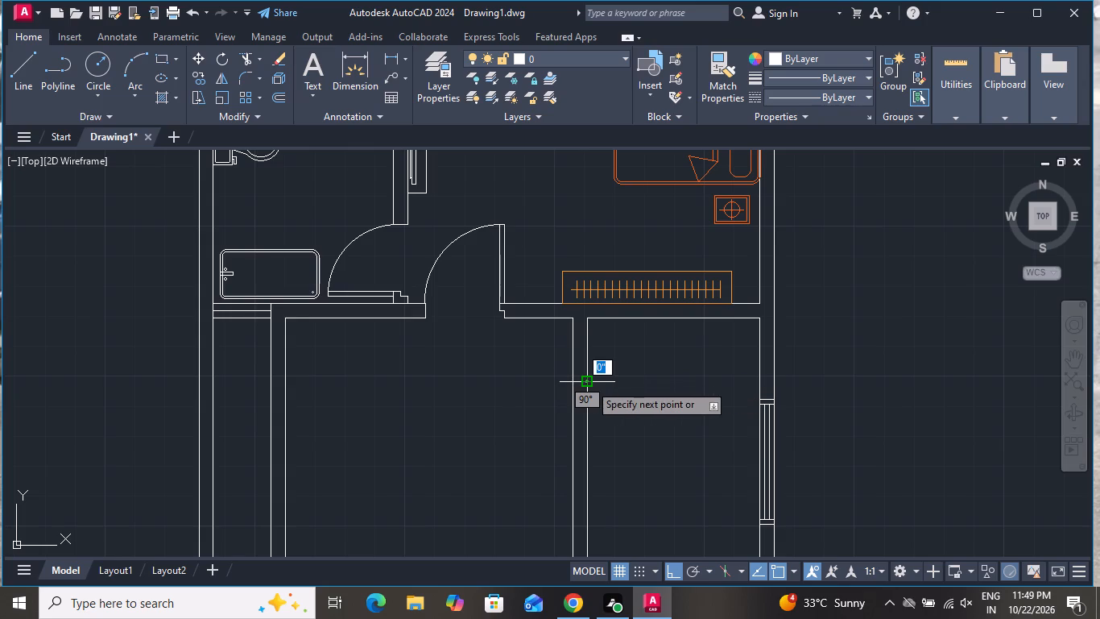
pyautogui.click(622, 408)
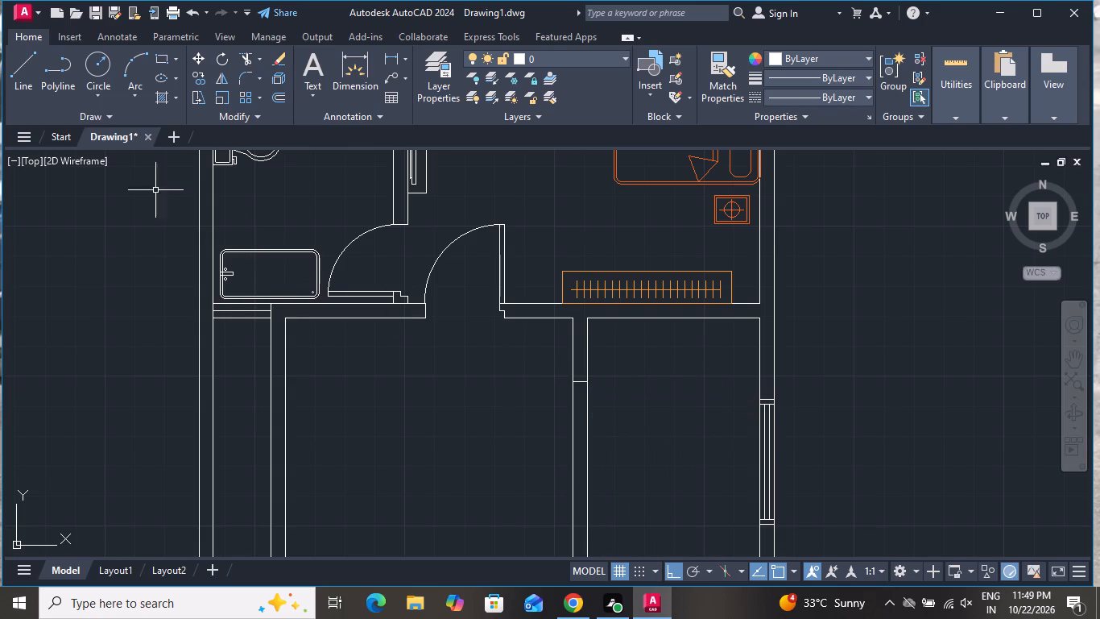
# Draw a second short line across the wall between the two rooms, about 3'-2" below the first one.
pyautogui.click(14, 80)
pyautogui.scroll(-1, 436, 341)
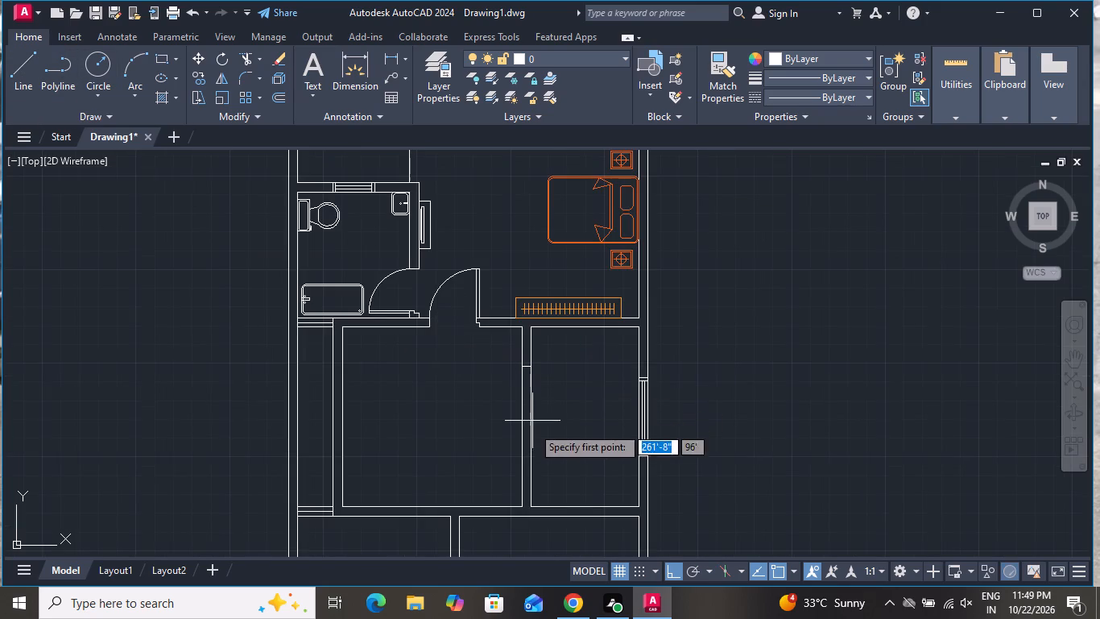
pyautogui.scroll(2, 531, 441)
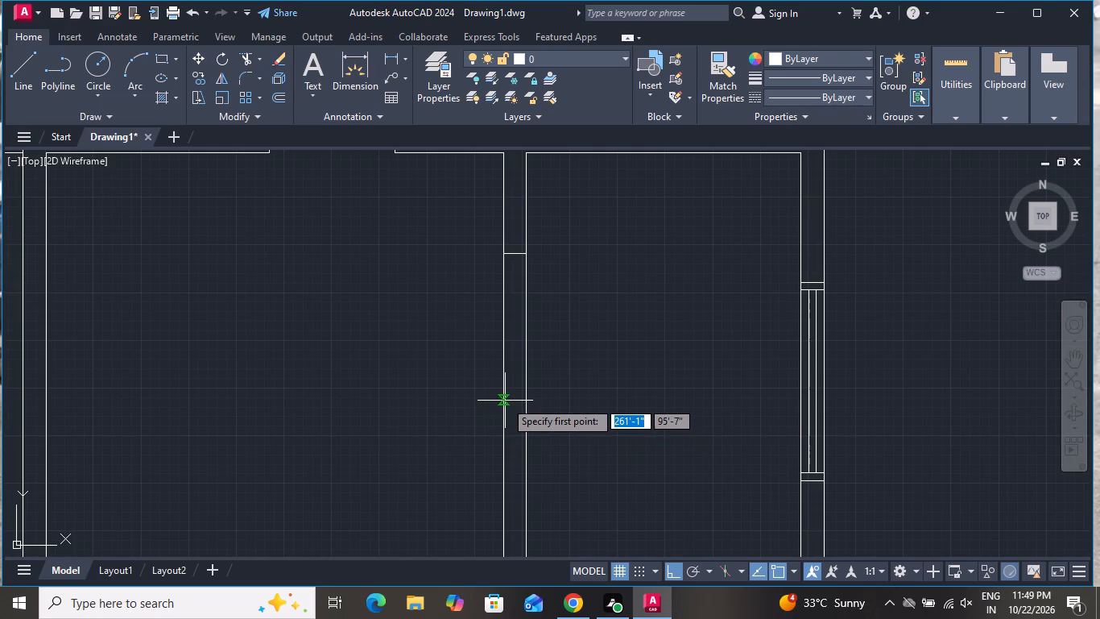
pyautogui.click(505, 400)
pyautogui.click(524, 397)
pyautogui.rightClick(526, 397)
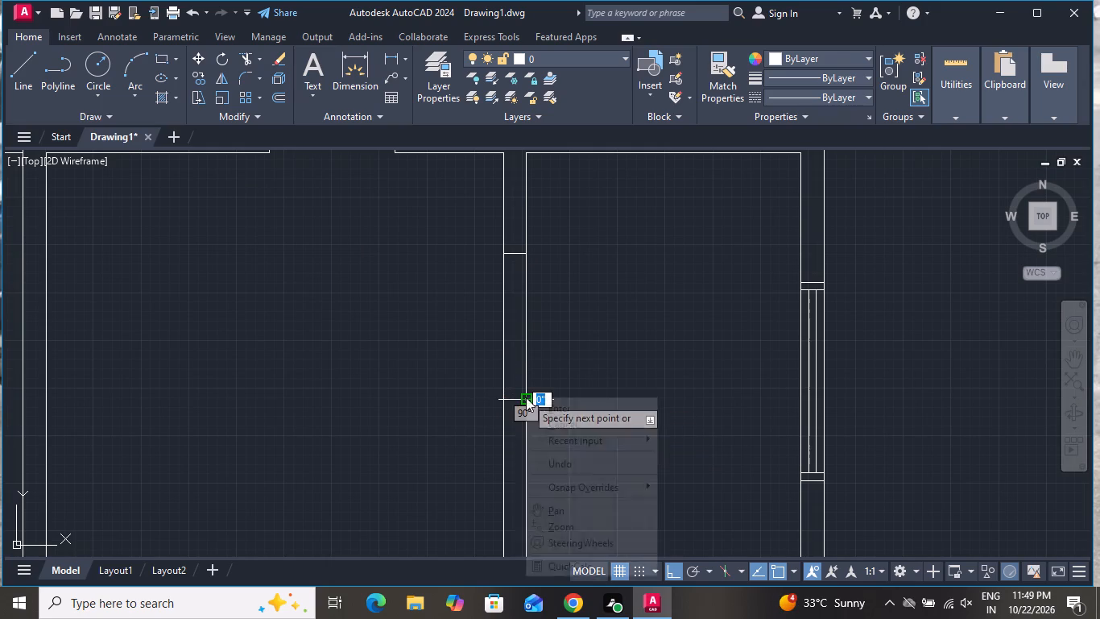
pyautogui.click(553, 413)
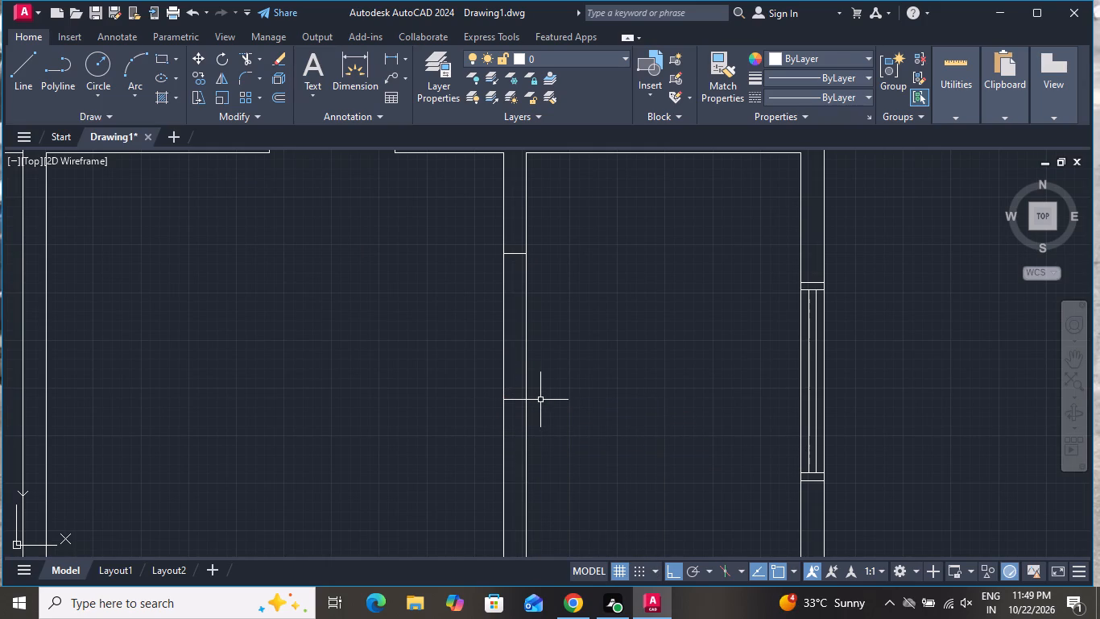
# Trim both wall lines between the two short cross lines to open the wall between the rooms.
pyautogui.click(252, 56)
pyautogui.click(557, 315)
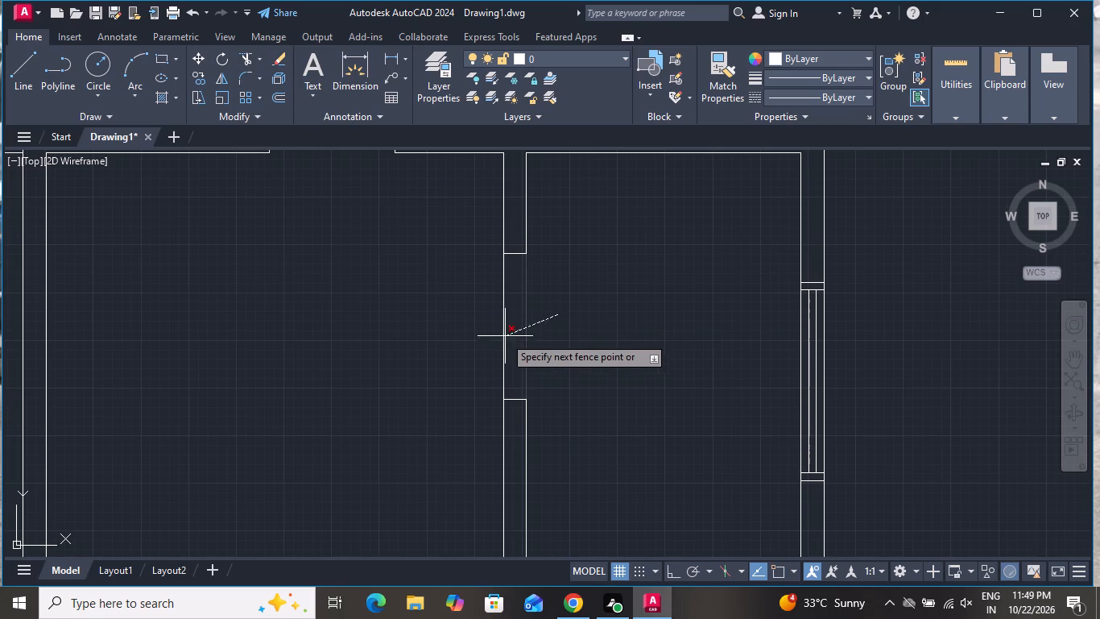
pyautogui.click(501, 334)
pyautogui.rightClick(504, 320)
pyautogui.click(543, 343)
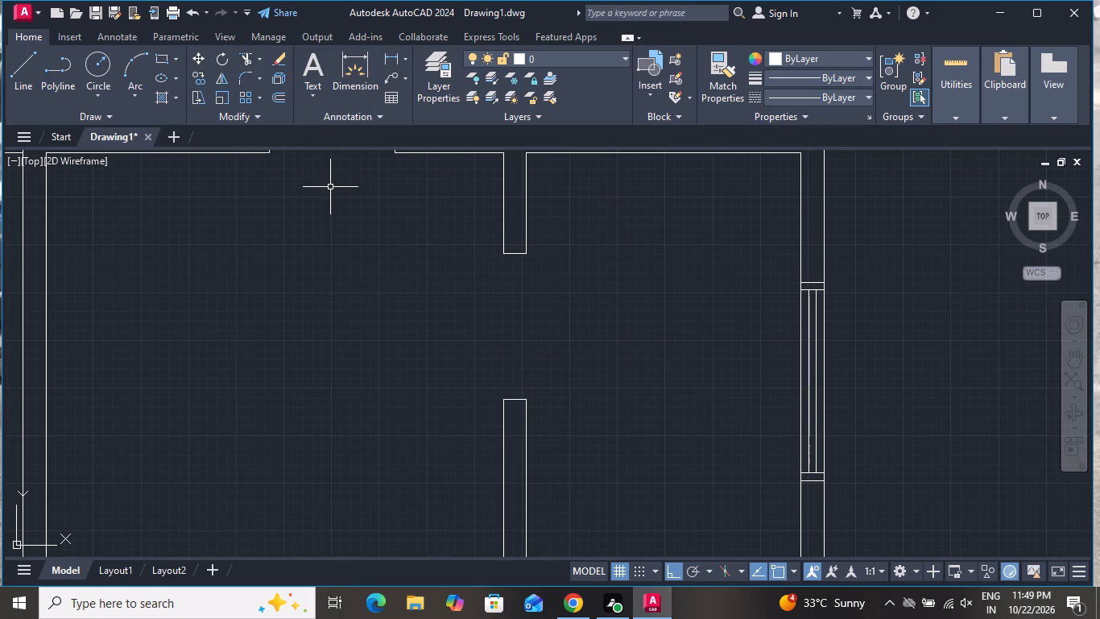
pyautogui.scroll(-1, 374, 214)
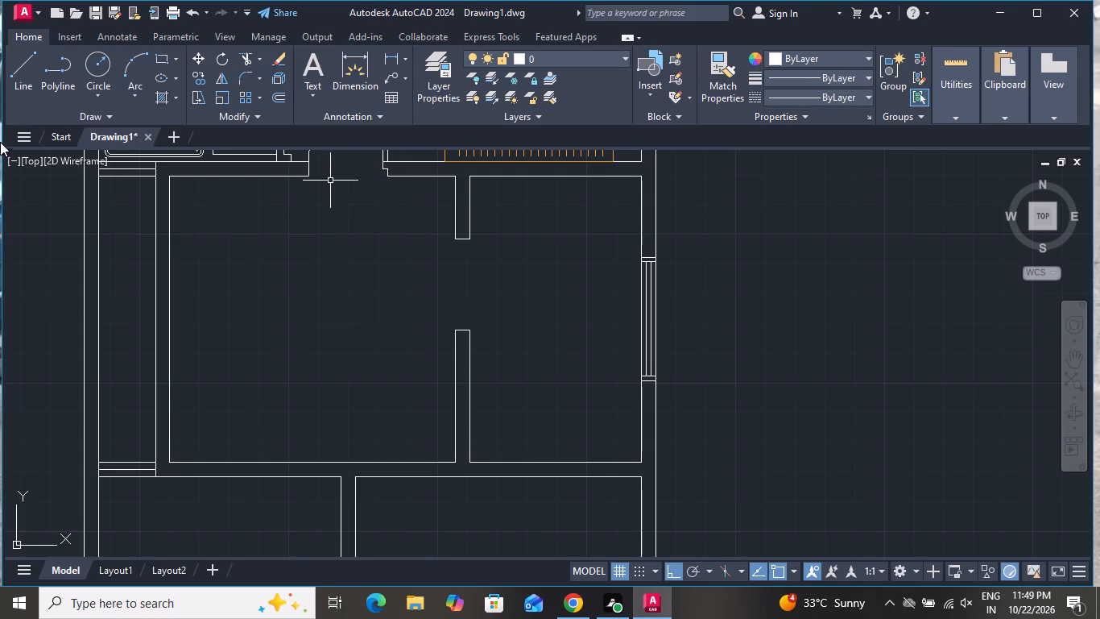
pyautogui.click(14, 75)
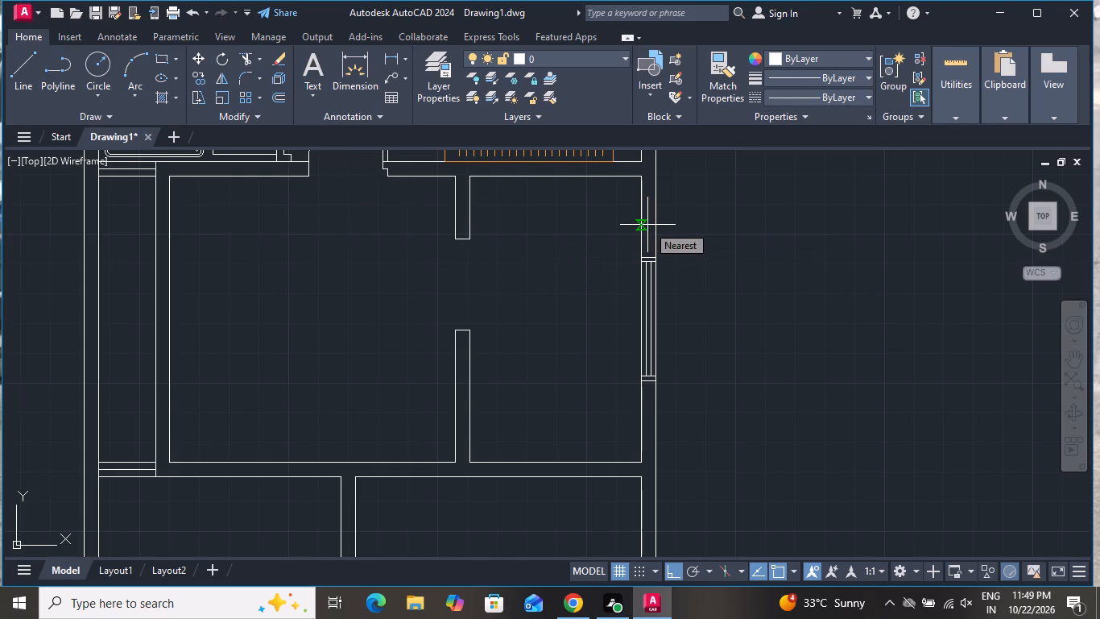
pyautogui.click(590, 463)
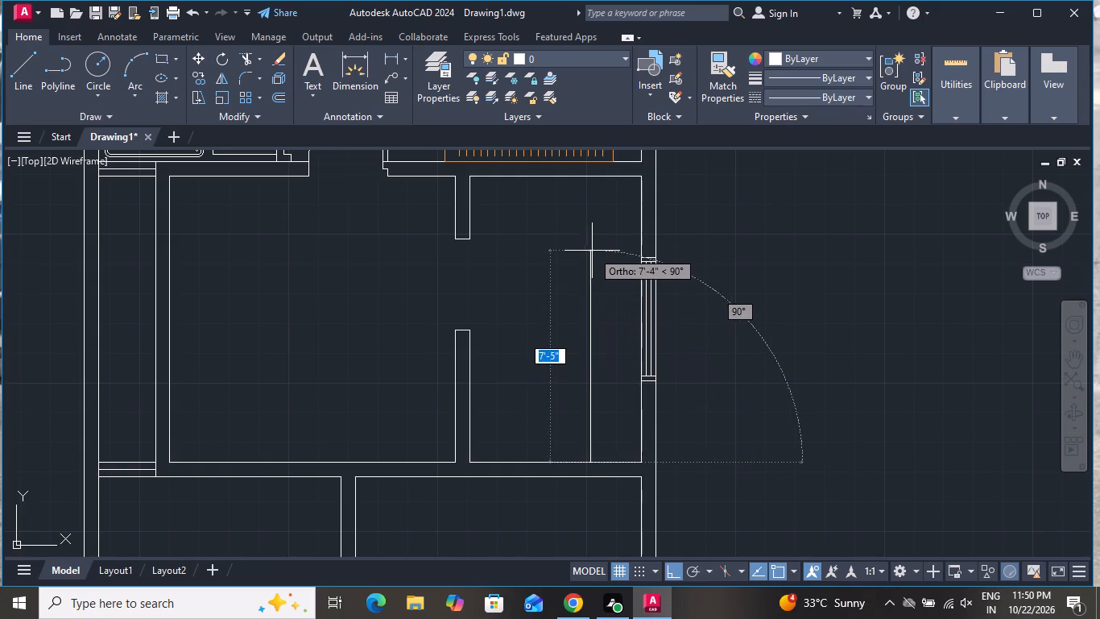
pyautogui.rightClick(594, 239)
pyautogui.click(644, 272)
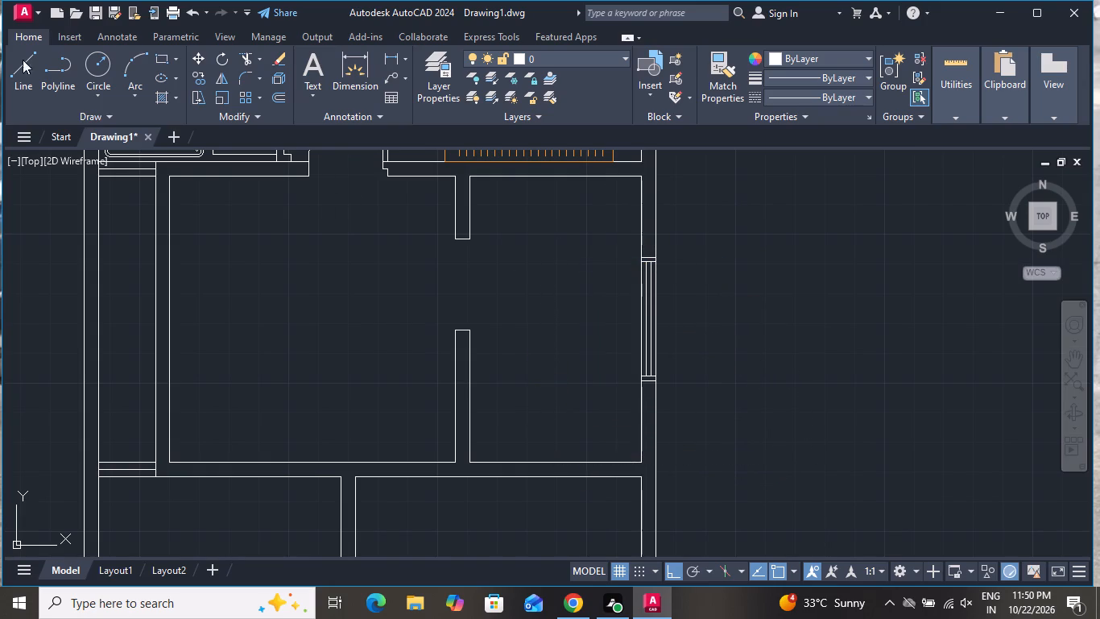
# Draw a stepped counter line in the window-side room: about 8'-2" up from the lower wall, about 1'-10" left, then up to the upper wall.
pyautogui.click(21, 54)
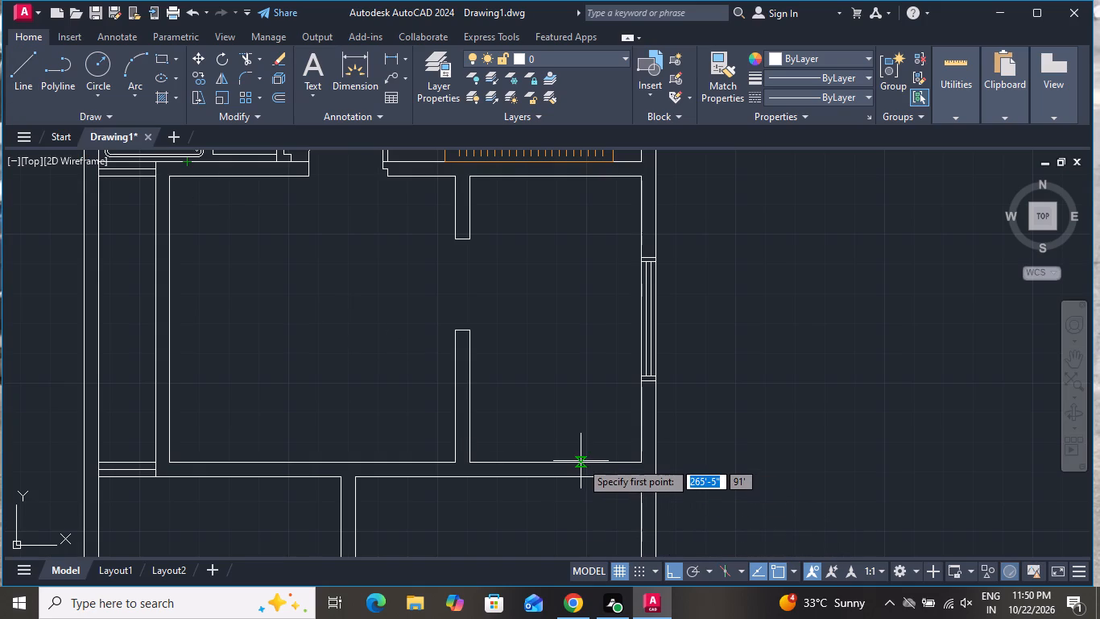
pyautogui.click(577, 465)
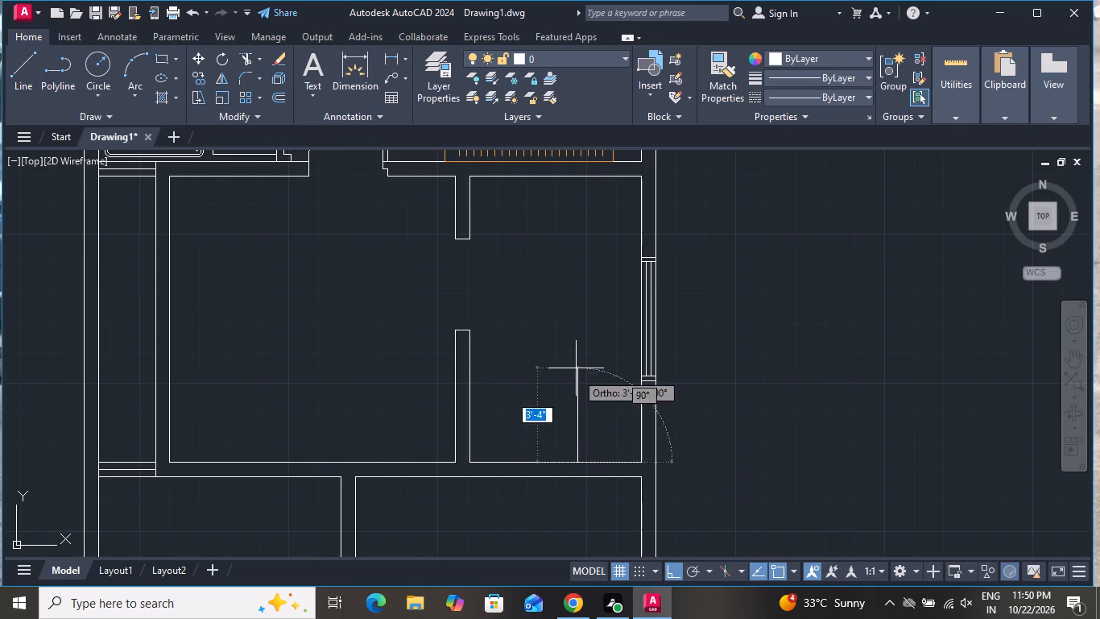
pyautogui.click(580, 230)
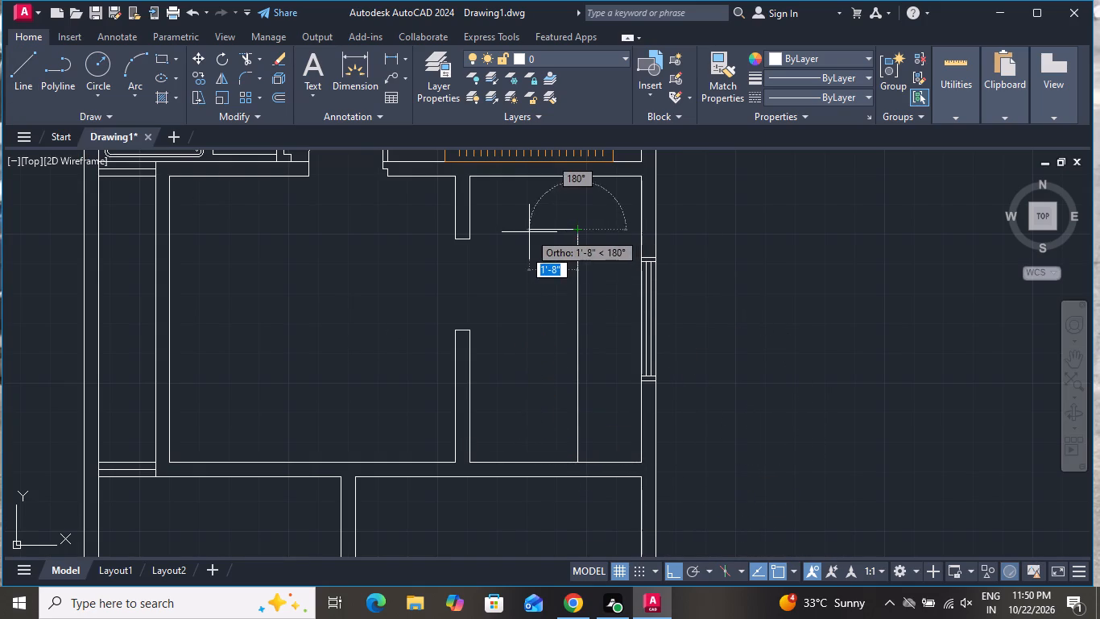
pyautogui.click(526, 226)
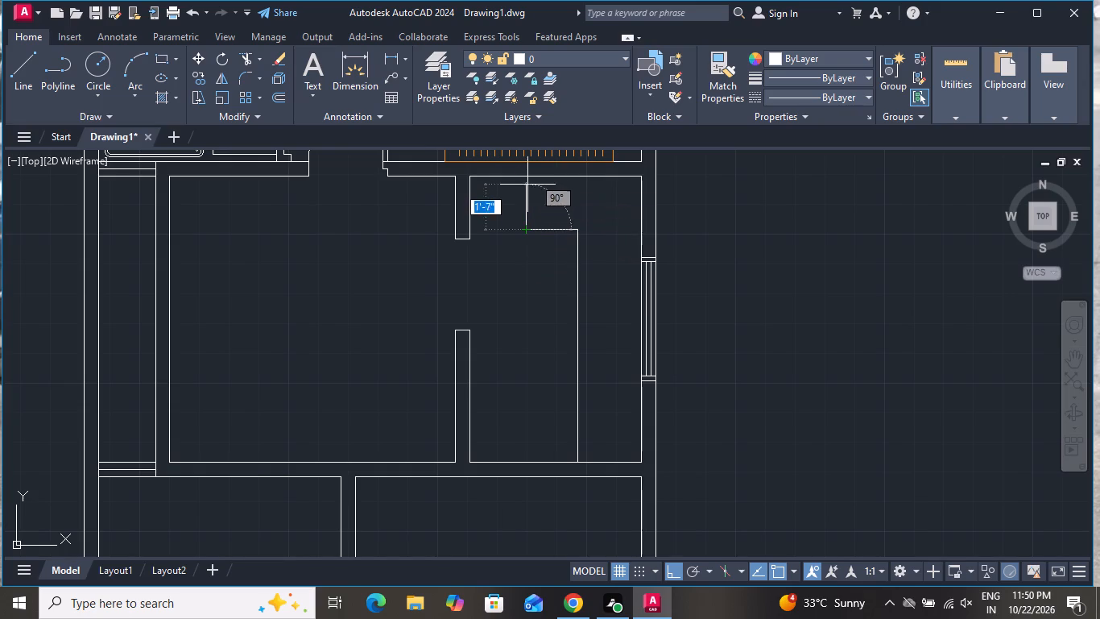
pyautogui.click(527, 174)
pyautogui.rightClick(527, 174)
pyautogui.click(558, 207)
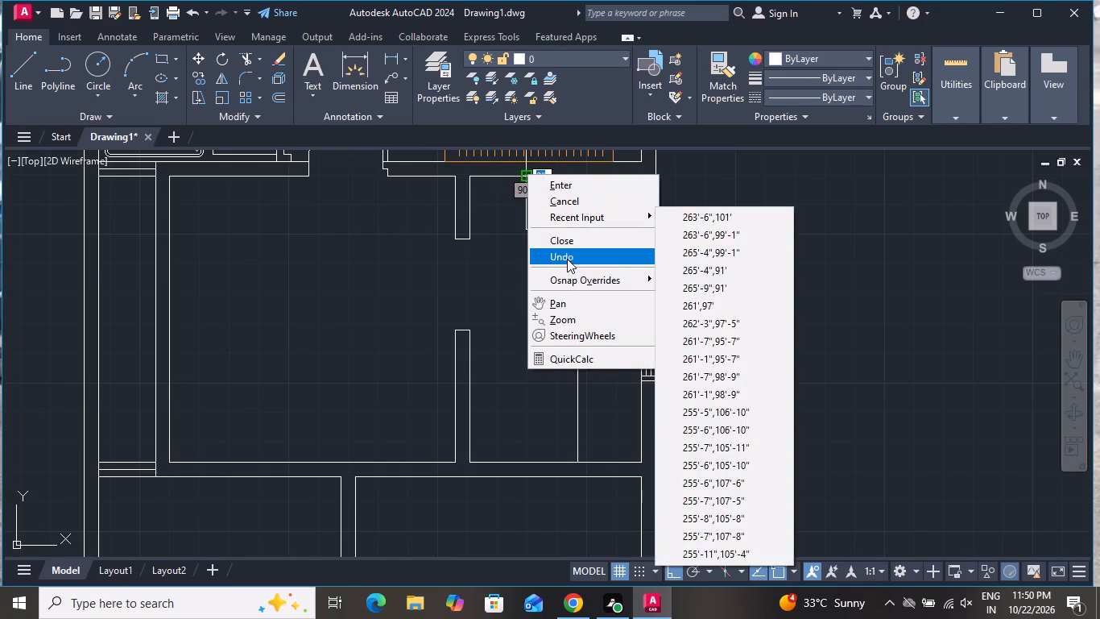
pyautogui.click(570, 201)
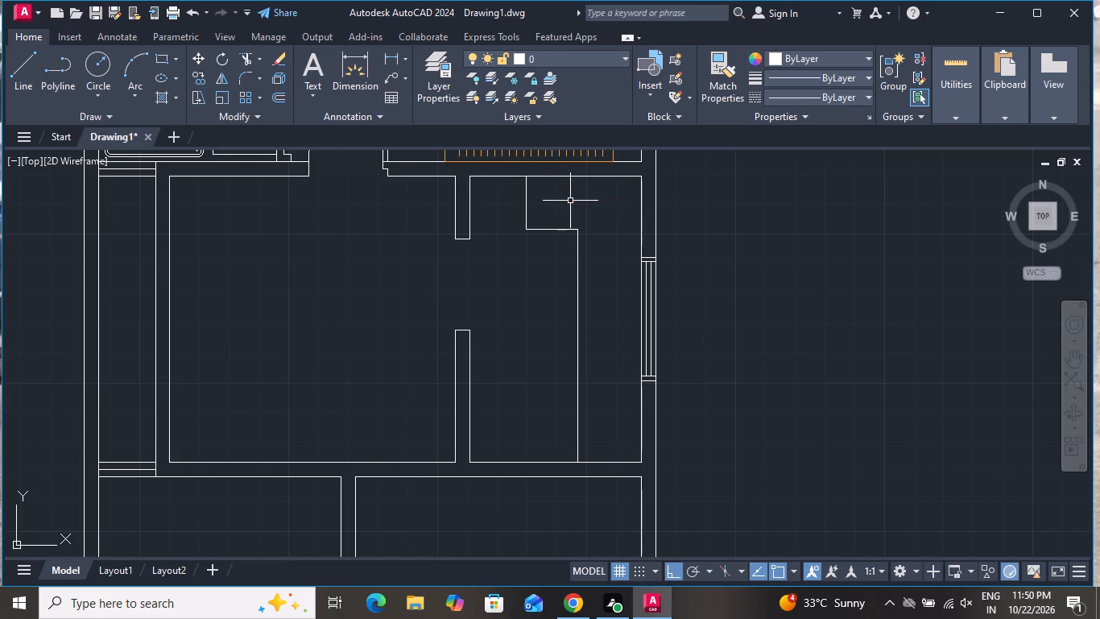
# Draw a rectangle about 1'-4" wide by 1'-11" high on the counter, beside the window.
pyautogui.click(154, 62)
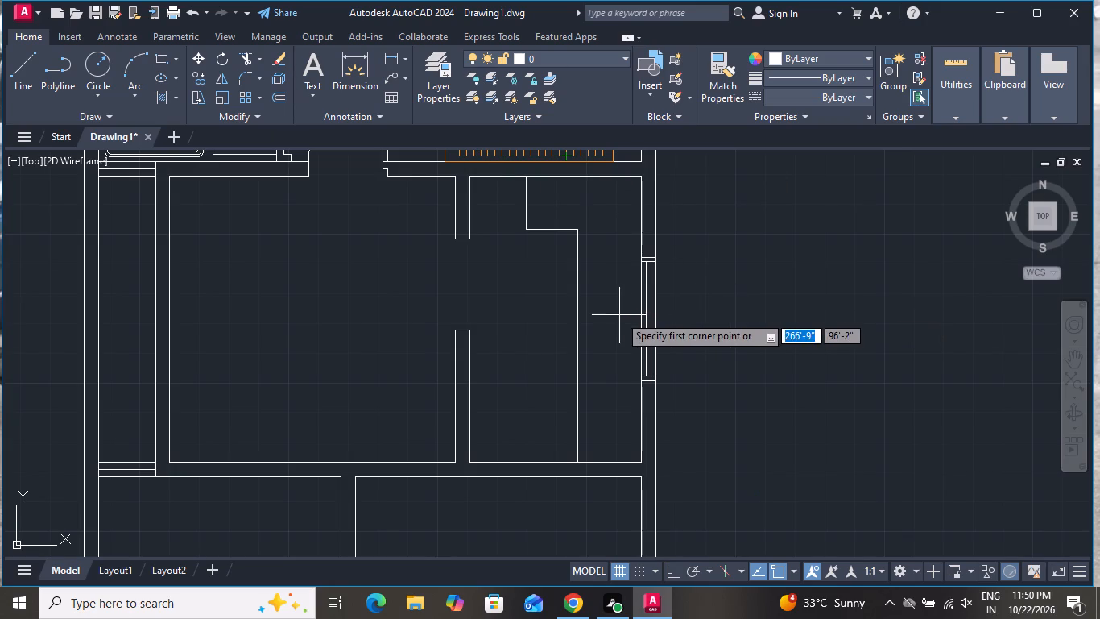
pyautogui.scroll(1, 619, 315)
pyautogui.click(579, 238)
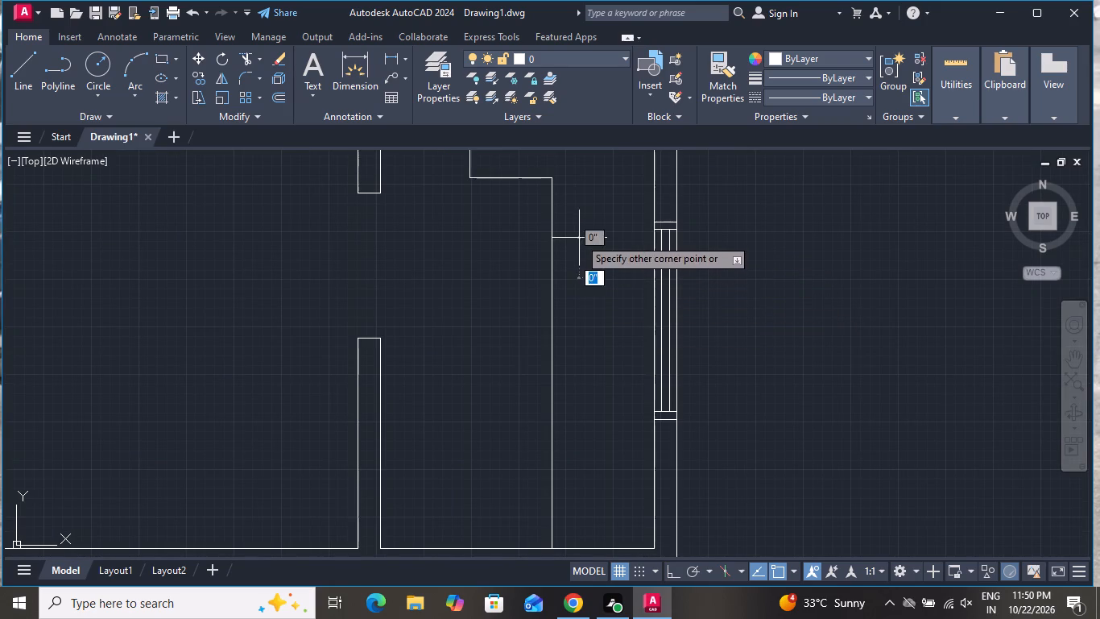
pyautogui.click(640, 327)
# Offset the counter rectangle 1" inward.
pyautogui.write('O')
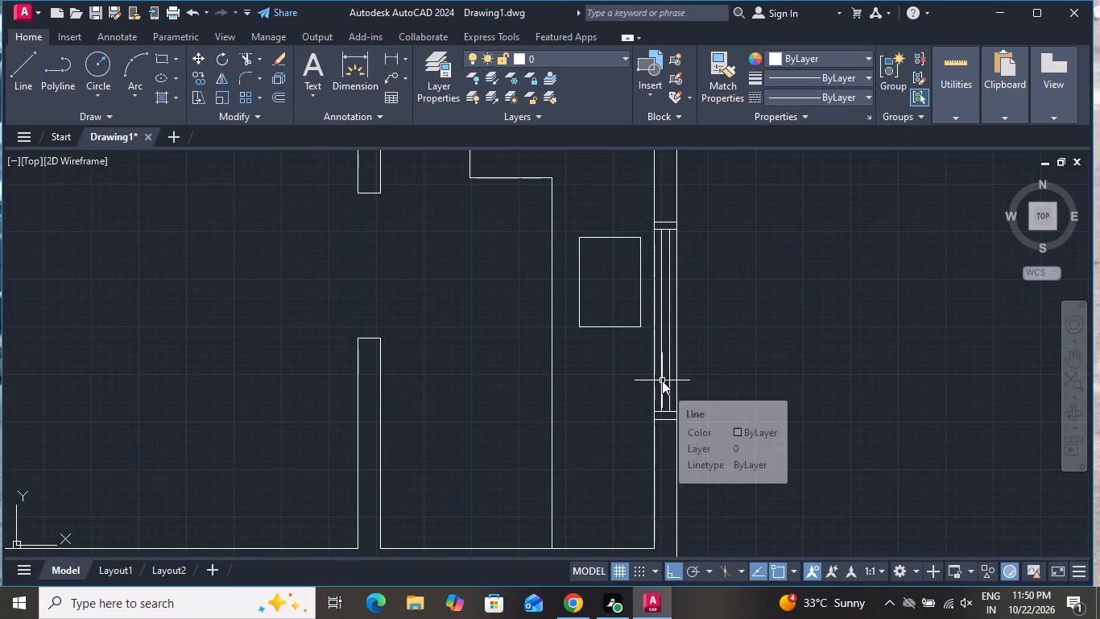
pyautogui.press('space')
pyautogui.press('1')
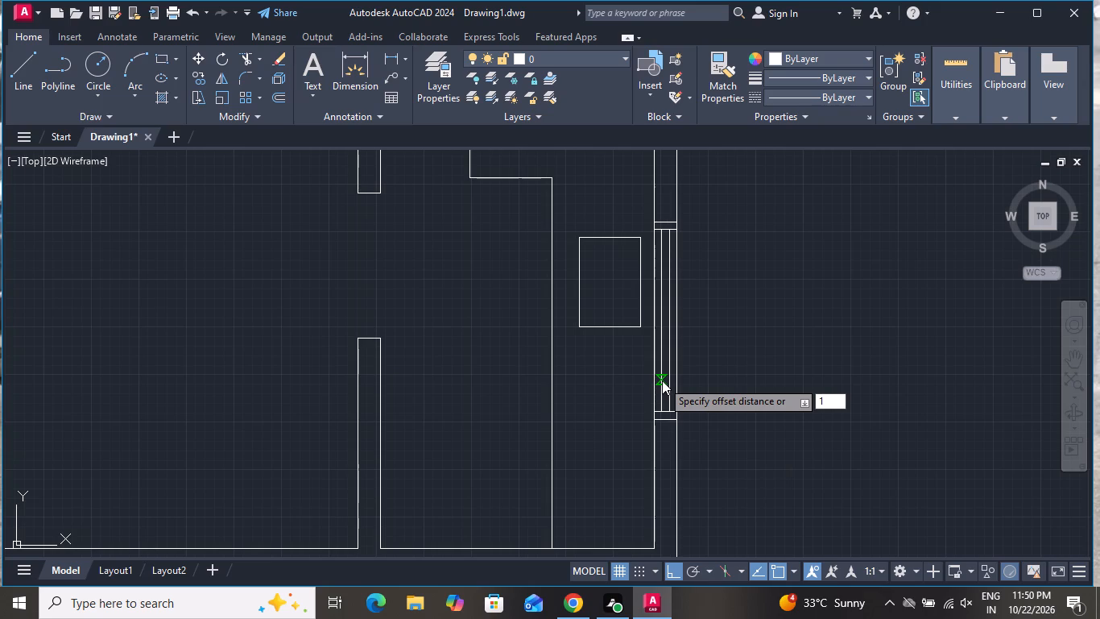
pyautogui.hotkey('shift', '"')
pyautogui.press('Return')
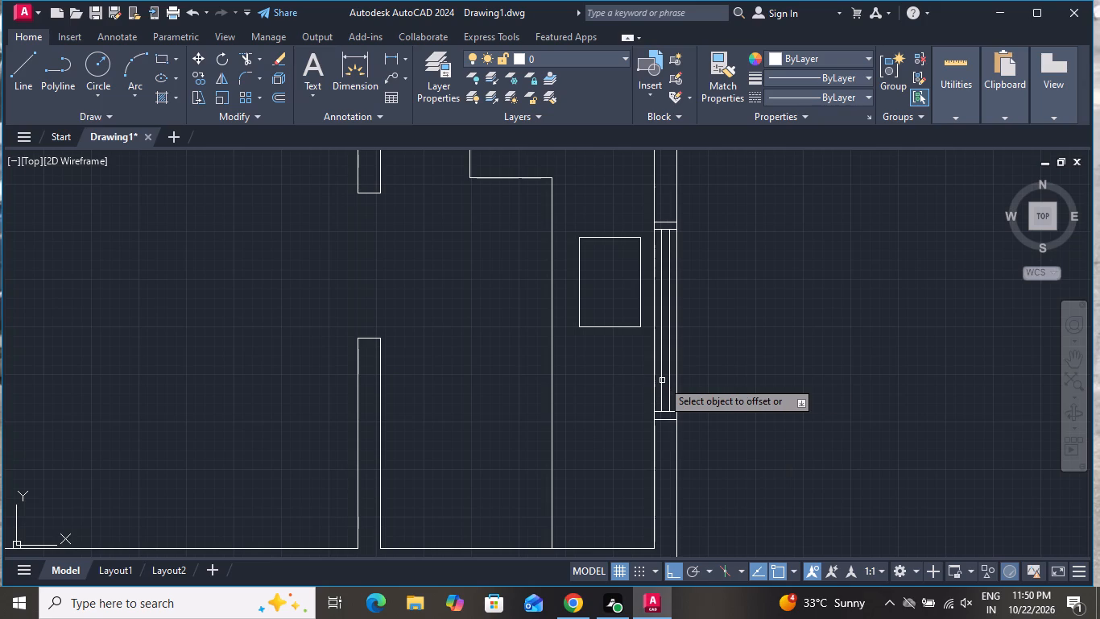
pyautogui.click(622, 327)
pyautogui.click(622, 315)
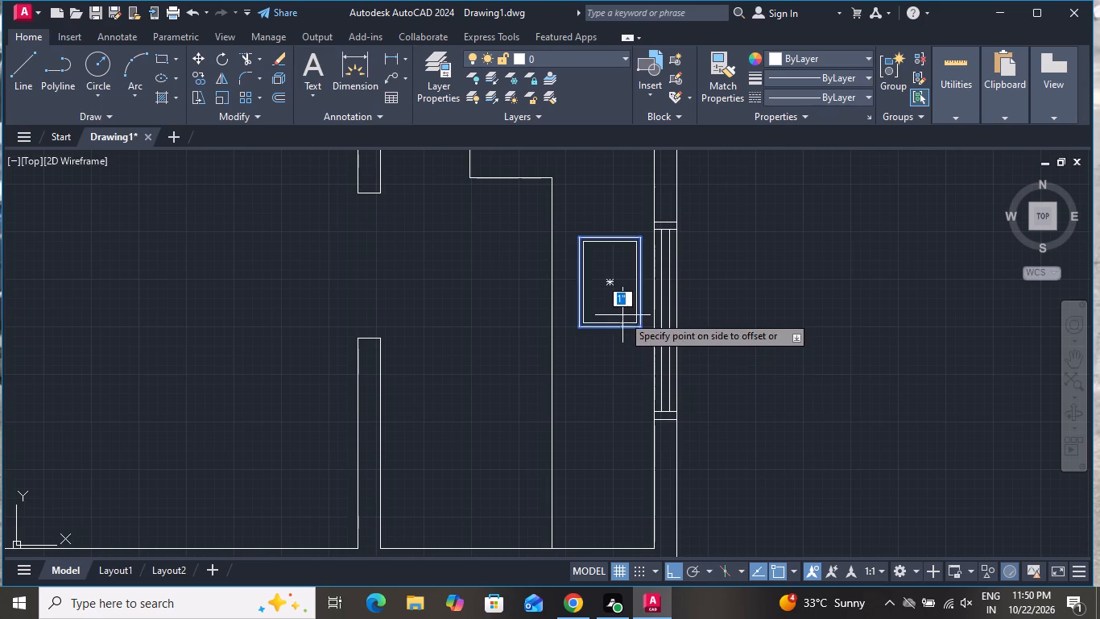
pyautogui.rightClick(616, 359)
pyautogui.click(644, 388)
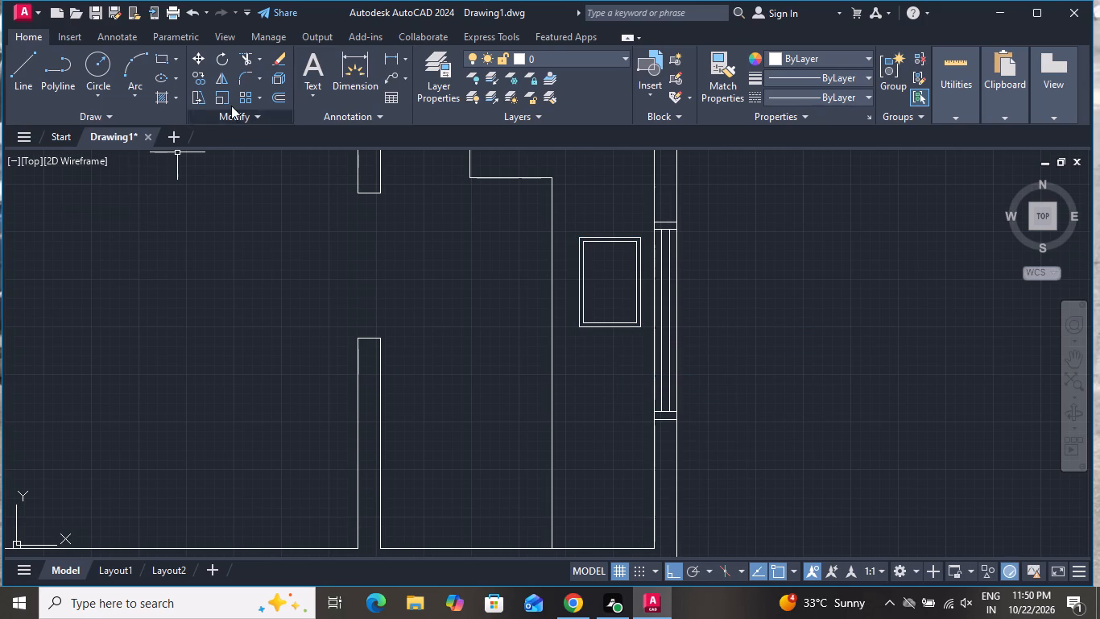
# Draw a small rectangle about 6" by 6" in the upper part of the offset rectangle.
pyautogui.click(163, 55)
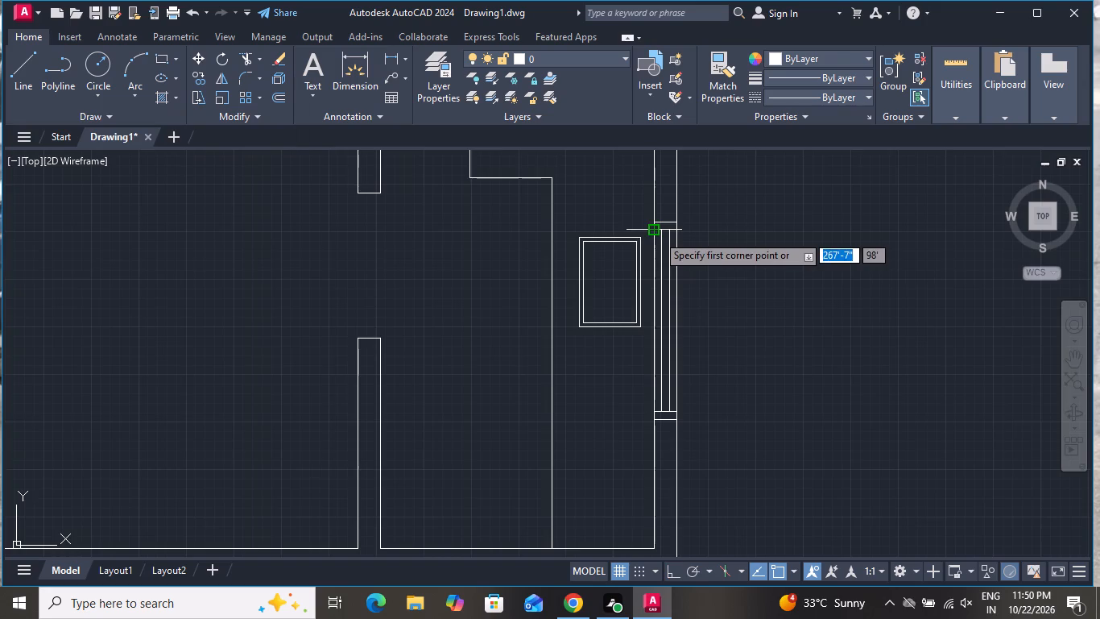
pyautogui.scroll(3, 631, 246)
pyautogui.click(589, 261)
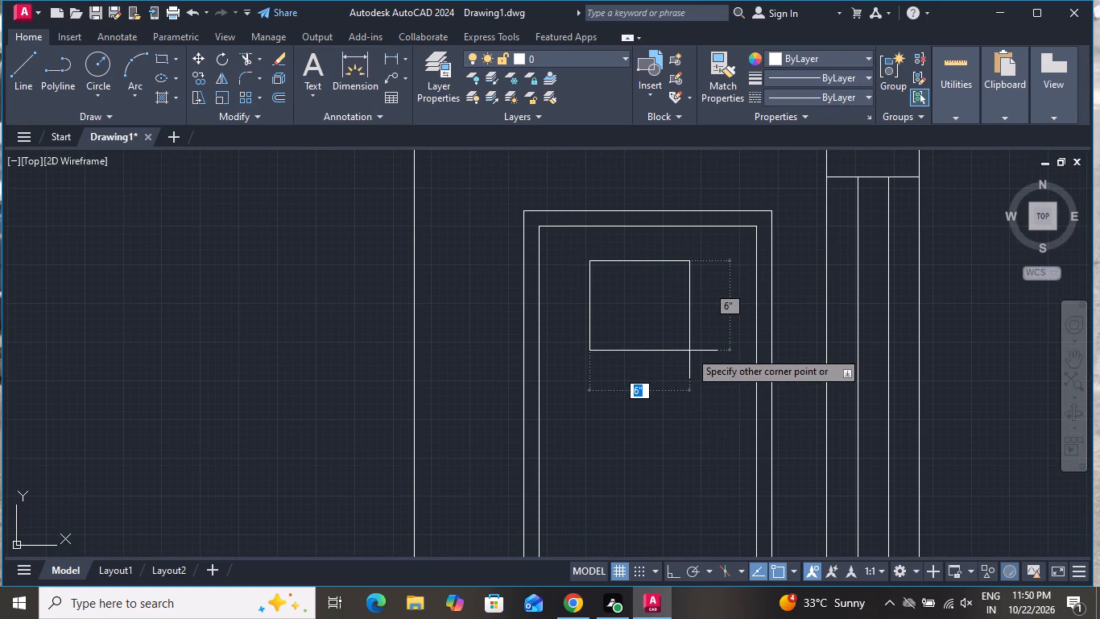
pyautogui.click(697, 354)
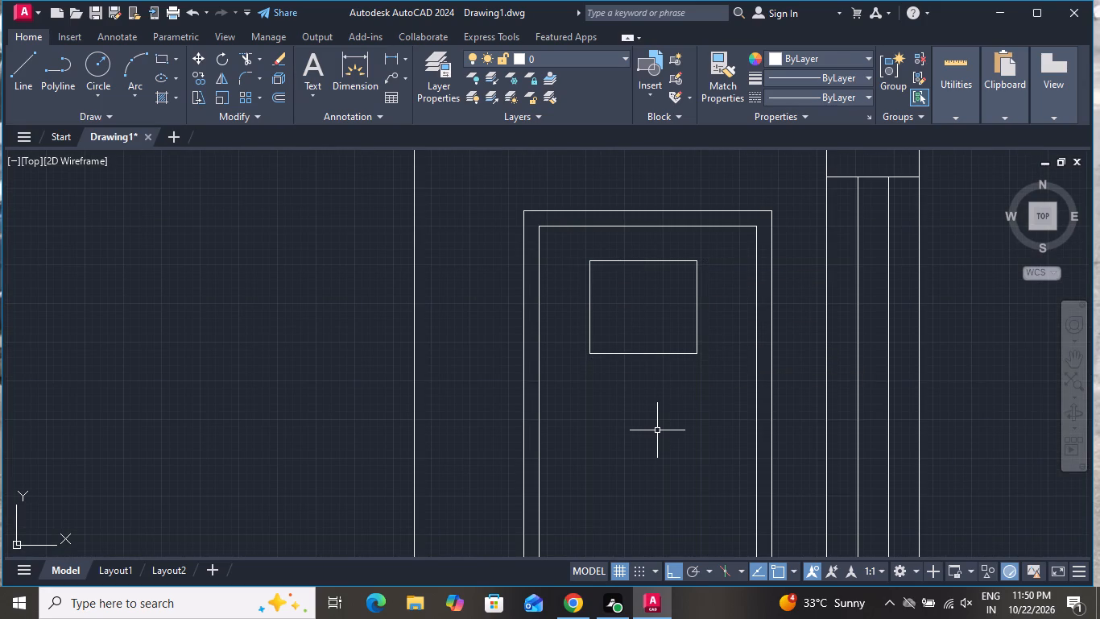
# Draw a circle with a radius of about 2" at the center of the small rectangle.
pyautogui.click(105, 64)
pyautogui.scroll(1, 654, 321)
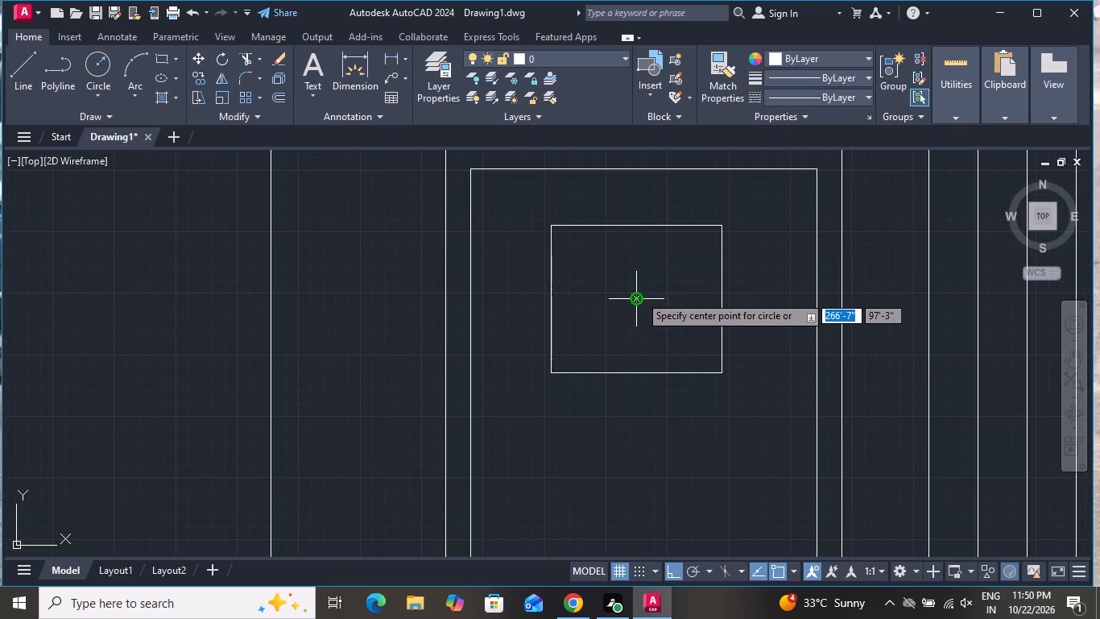
pyautogui.click(639, 295)
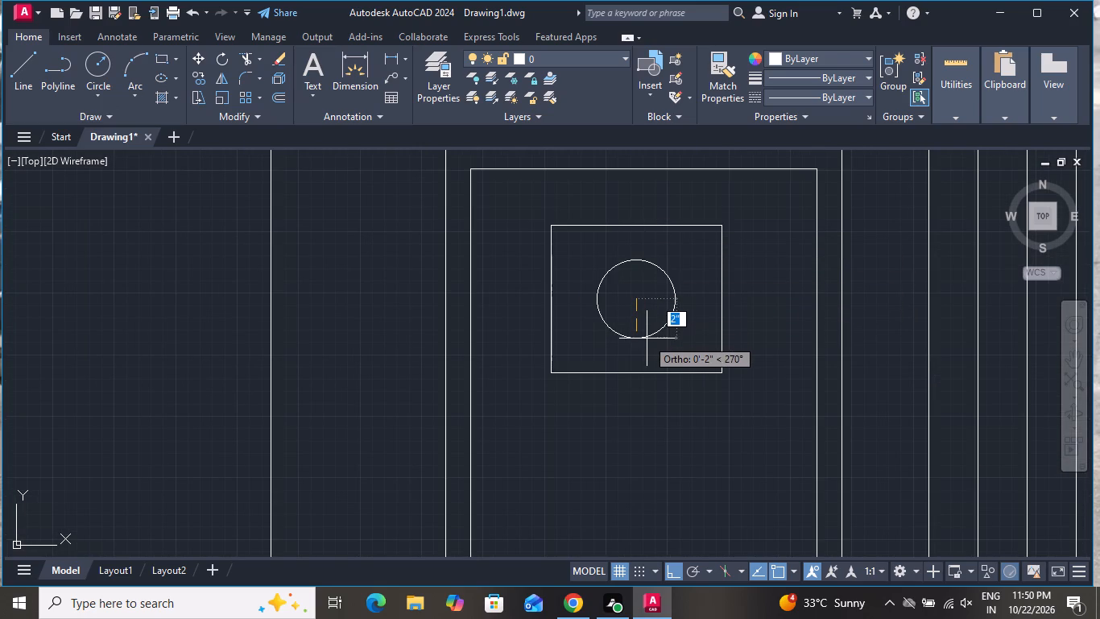
pyautogui.click(647, 343)
# Draw a diagonal line from the small rectangle's upper-left corner to the circle's edge.
pyautogui.click(35, 74)
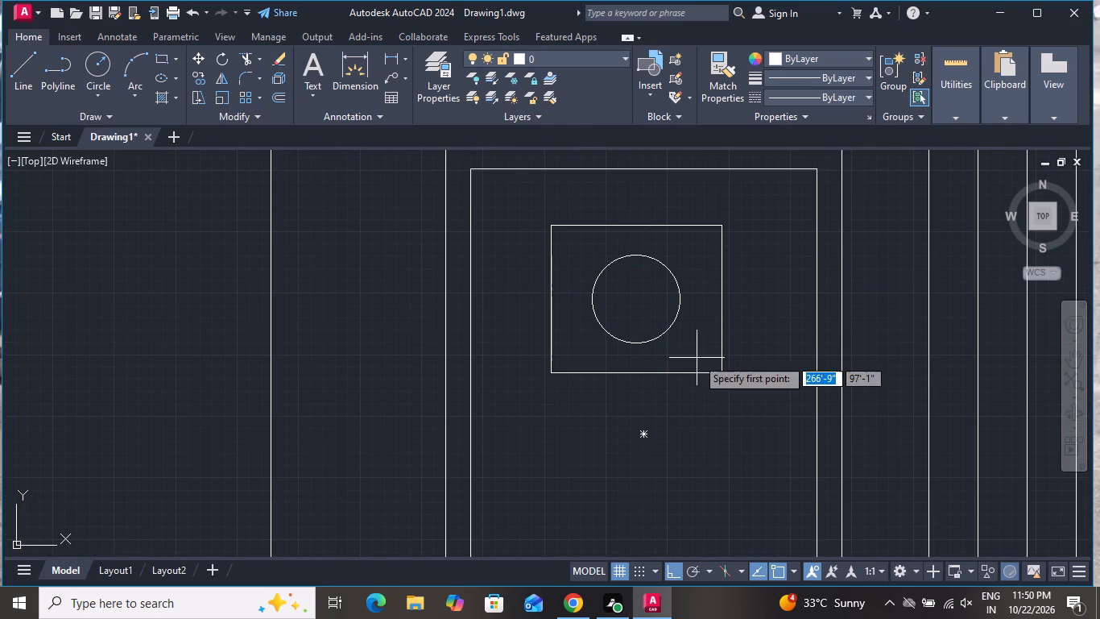
pyautogui.scroll(1, 581, 230)
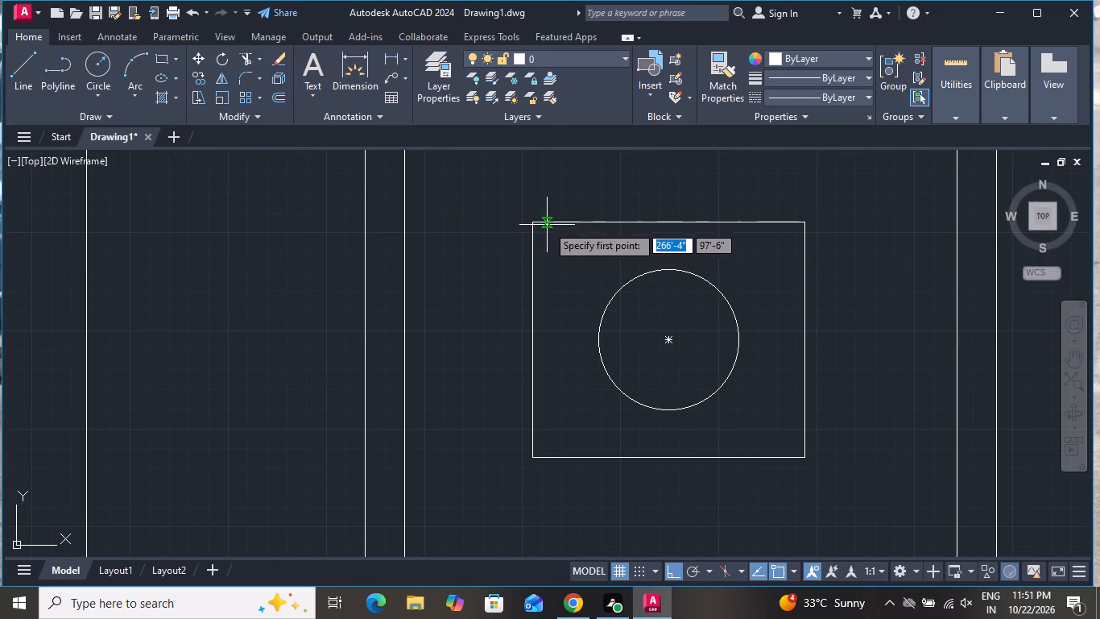
pyautogui.click(531, 222)
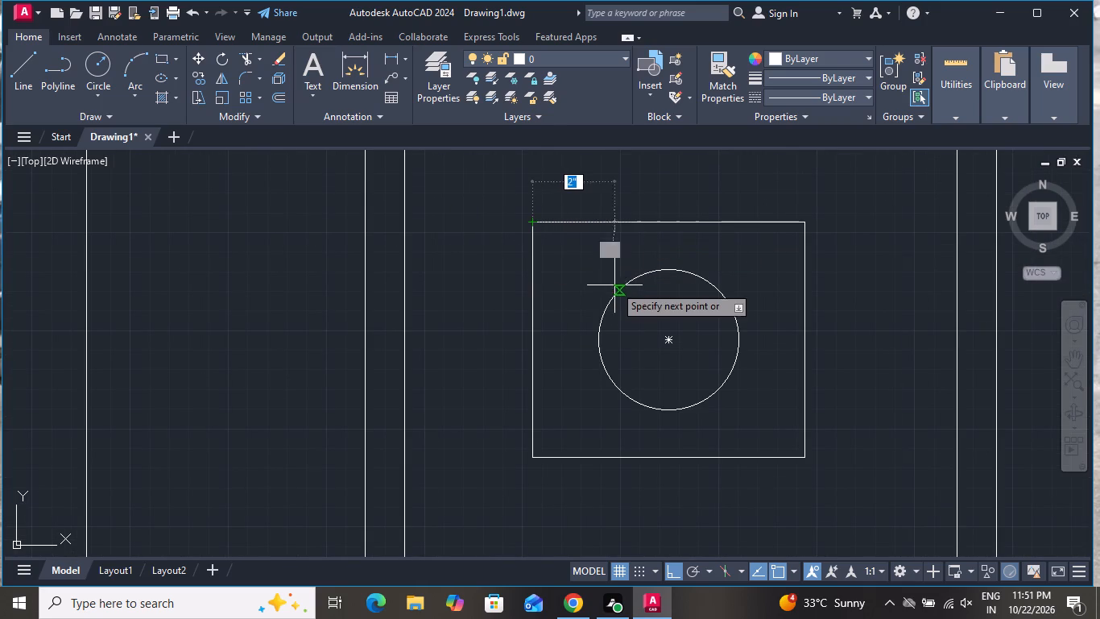
pyautogui.click(616, 293)
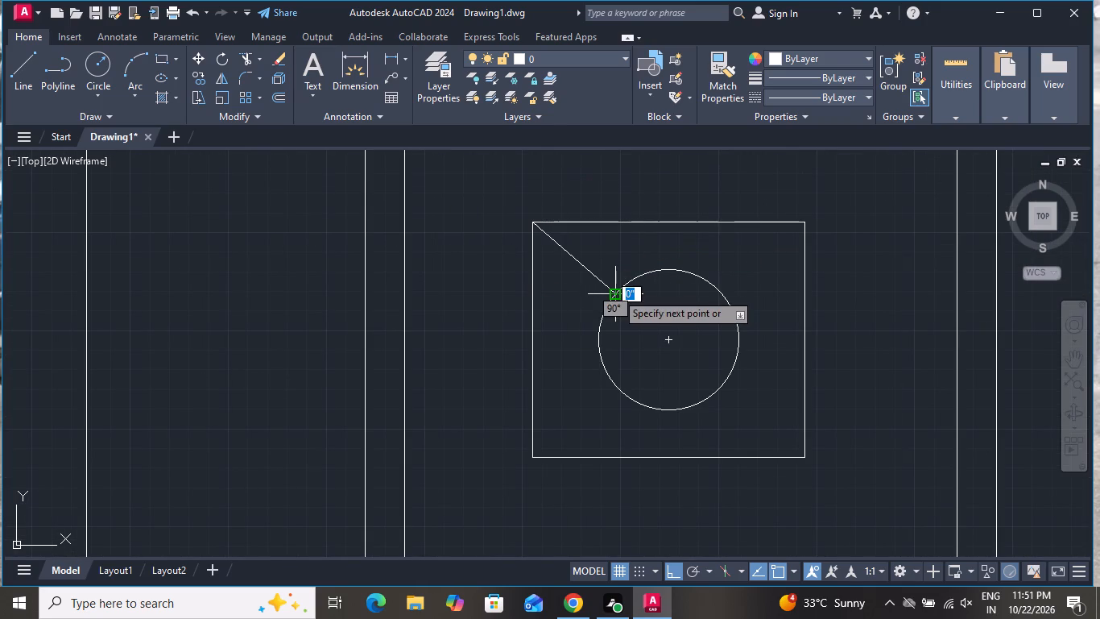
pyautogui.rightClick(616, 293)
pyautogui.click(643, 319)
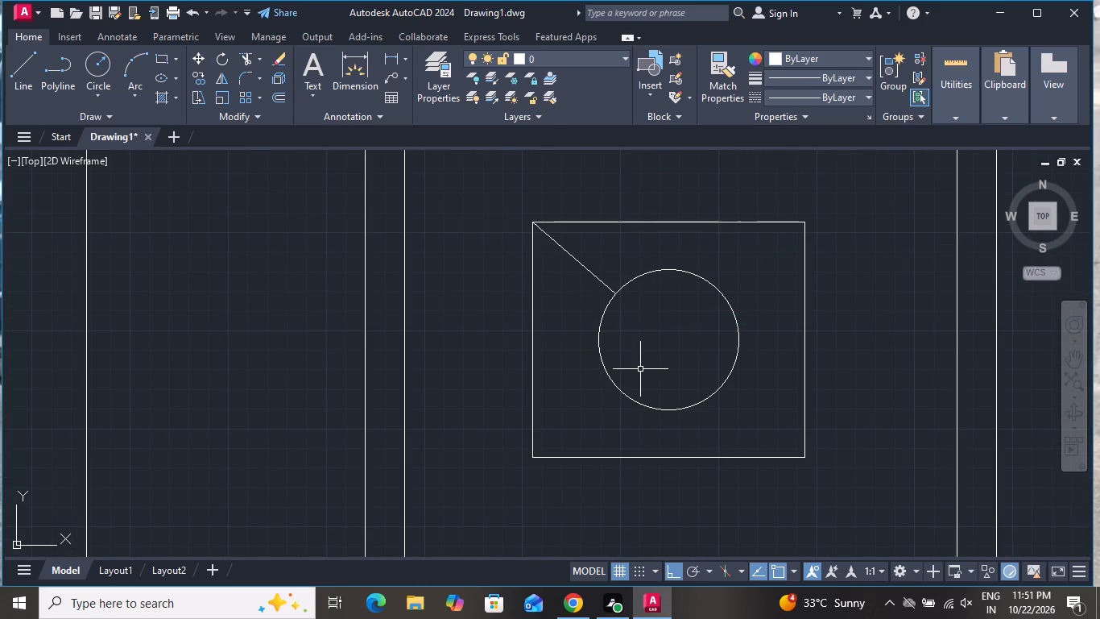
# Draw a diagonal line from the small rectangle's upper-right corner to the circle's edge.
pyautogui.click(20, 60)
pyautogui.click(809, 223)
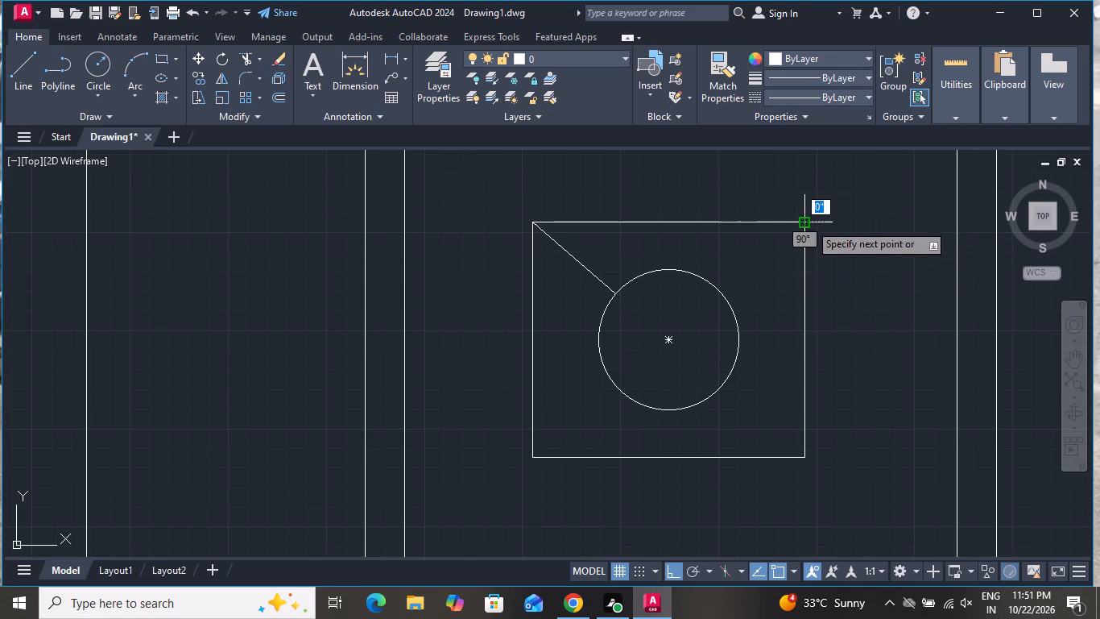
pyautogui.click(721, 293)
pyautogui.rightClick(721, 293)
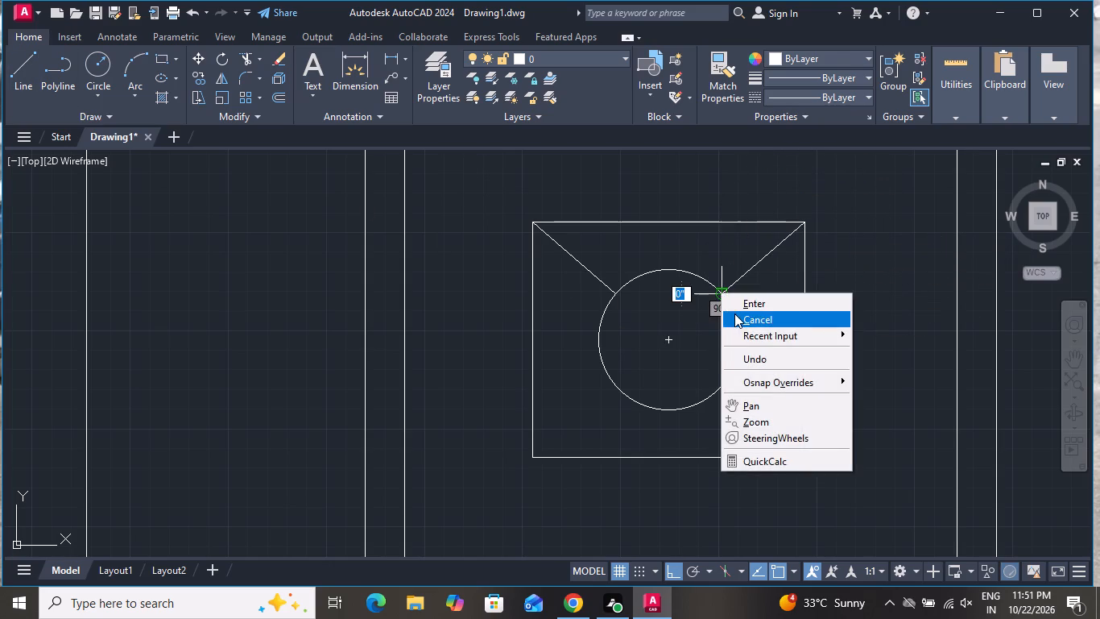
pyautogui.click(734, 314)
# Draw a diagonal line from the small rectangle's lower-left corner to the circle's edge.
pyautogui.click(23, 50)
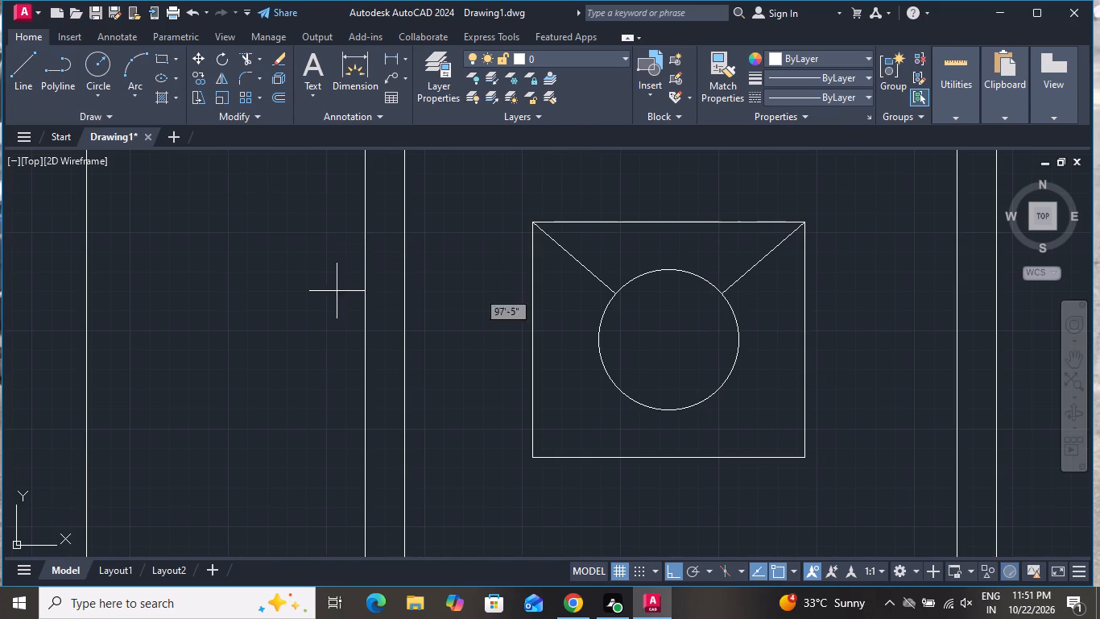
pyautogui.click(531, 454)
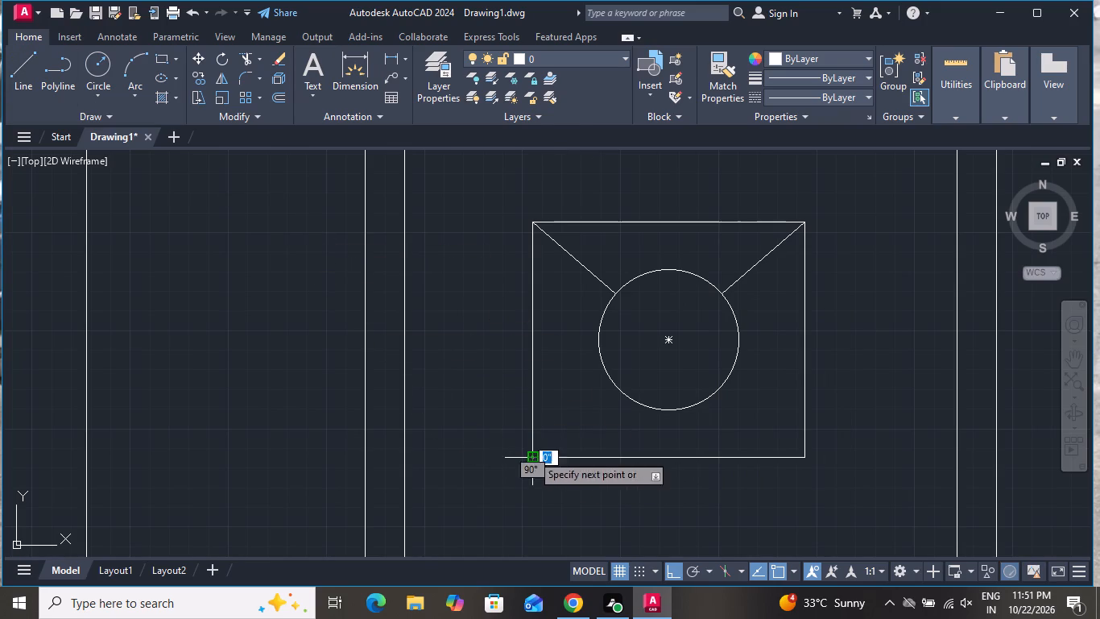
pyautogui.click(619, 387)
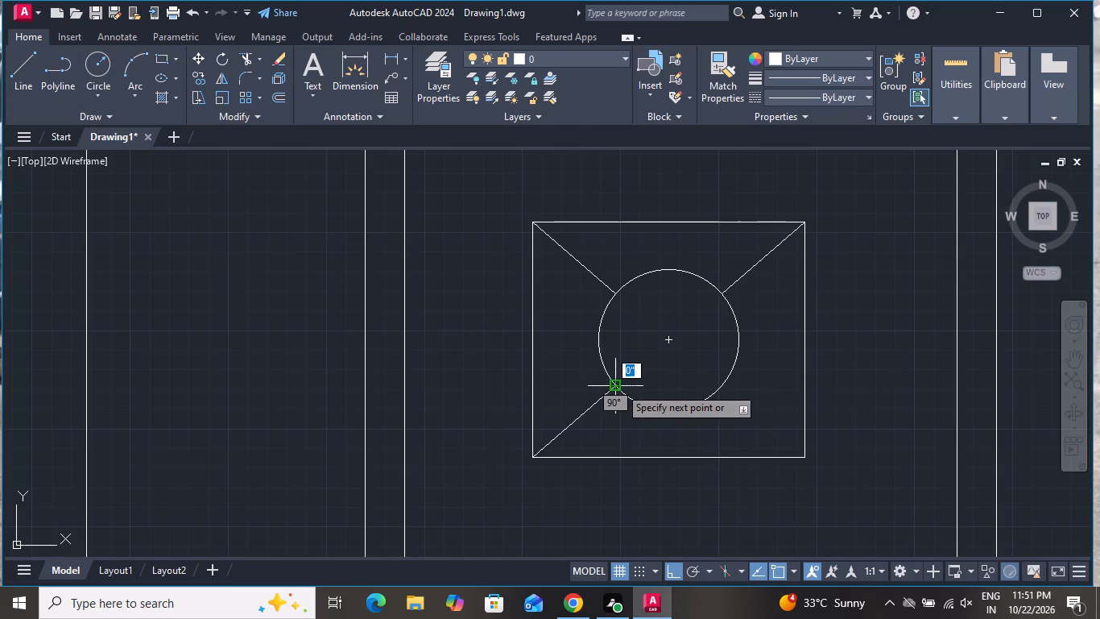
pyautogui.rightClick(619, 387)
pyautogui.click(652, 416)
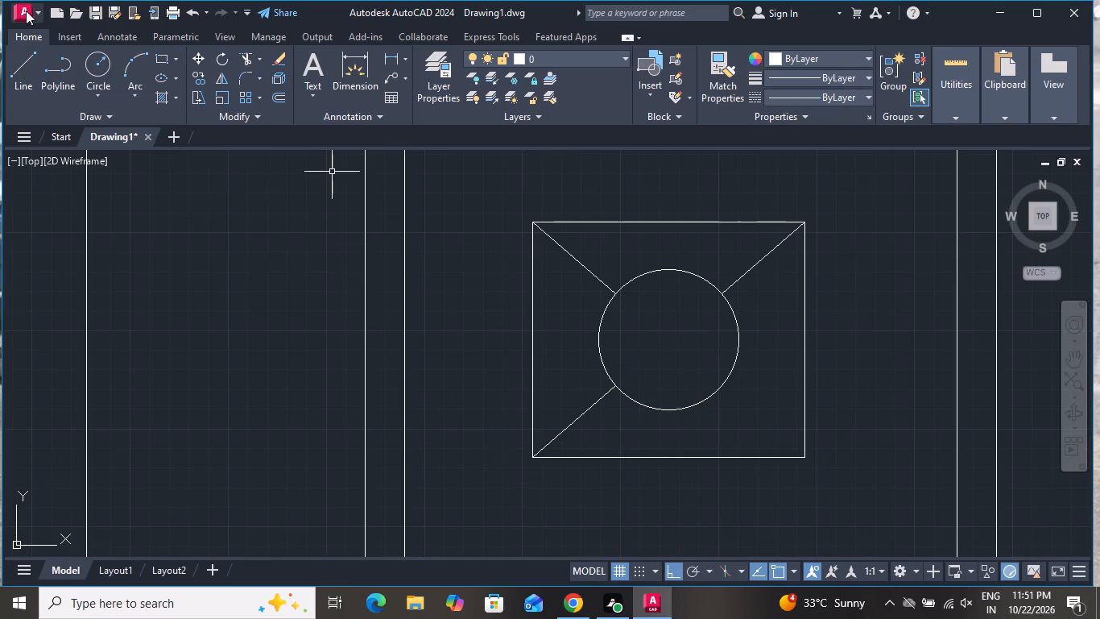
# Draw a diagonal line from the small rectangle's lower-right corner to the circle's edge.
pyautogui.click(21, 56)
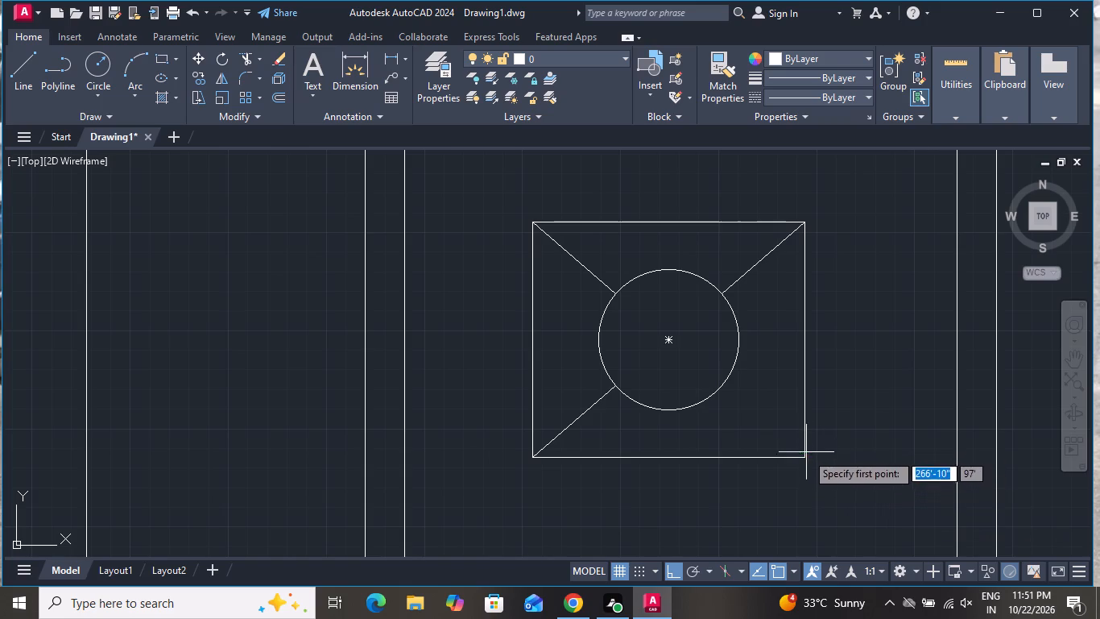
pyautogui.click(803, 458)
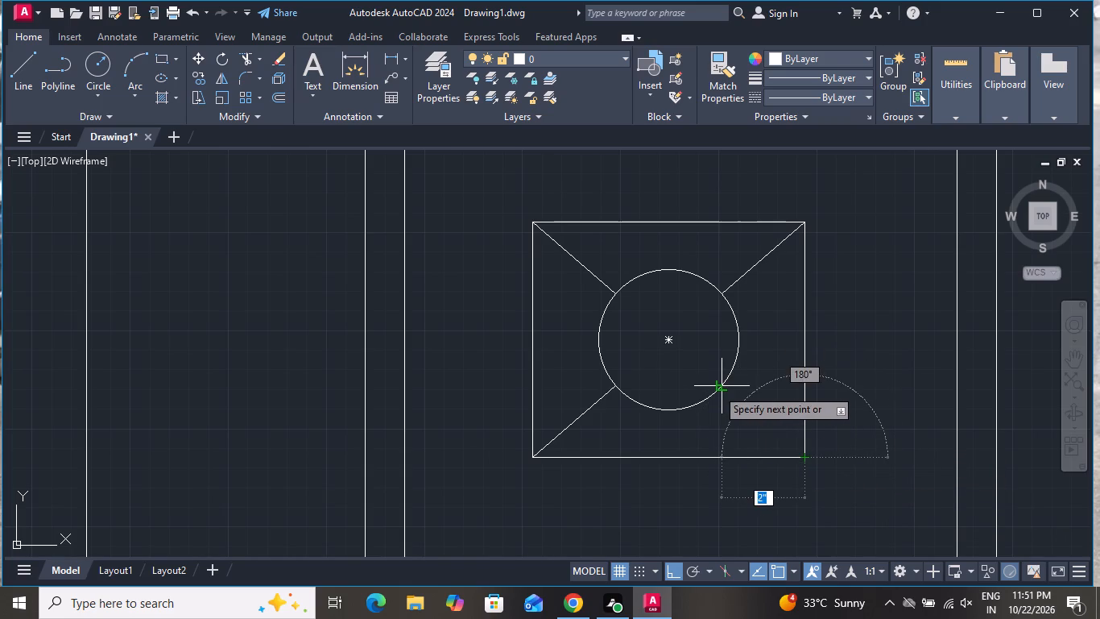
pyautogui.click(717, 388)
pyautogui.rightClick(717, 388)
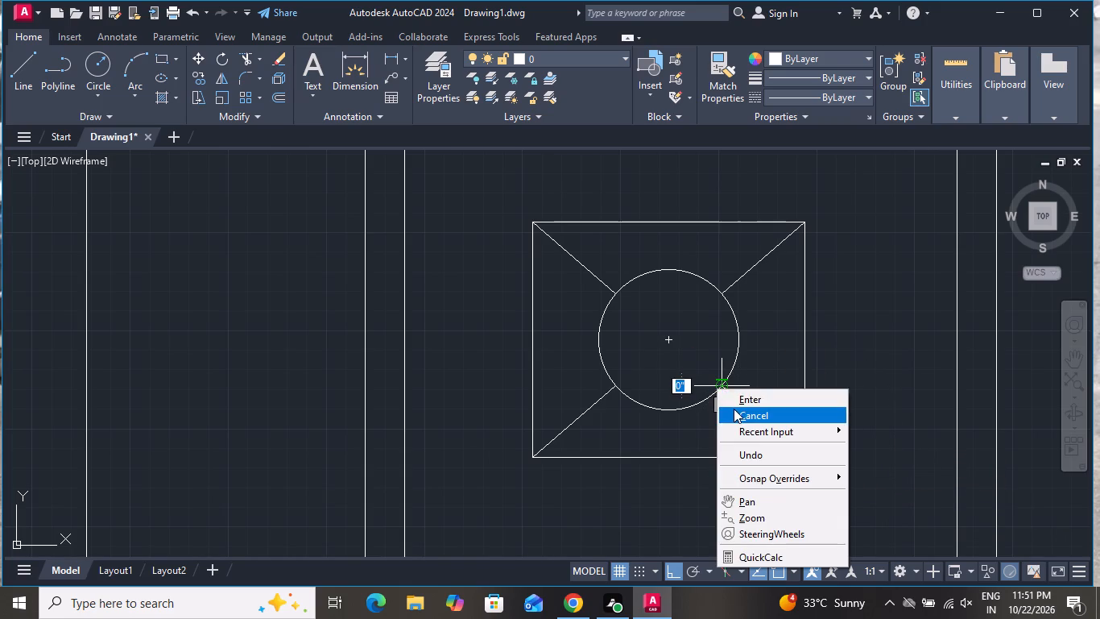
pyautogui.click(734, 409)
# Copy the finished burner, with its square, circle and diagonals, about 11" straight down inside the stove outline.
pyautogui.scroll(-3, 747, 380)
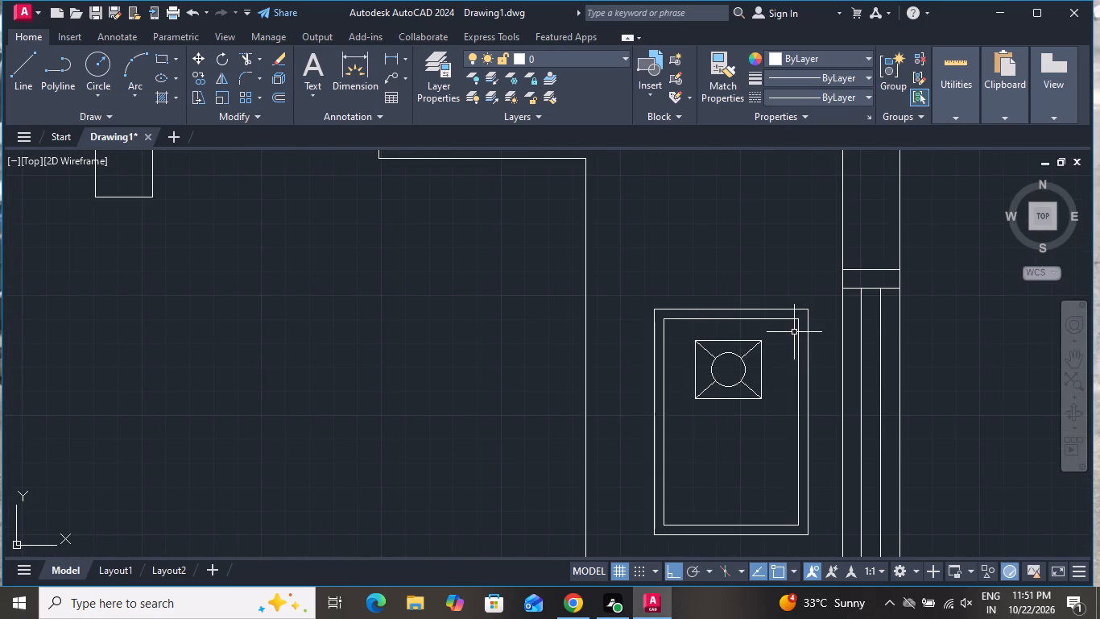
pyautogui.click(779, 329)
pyautogui.click(684, 411)
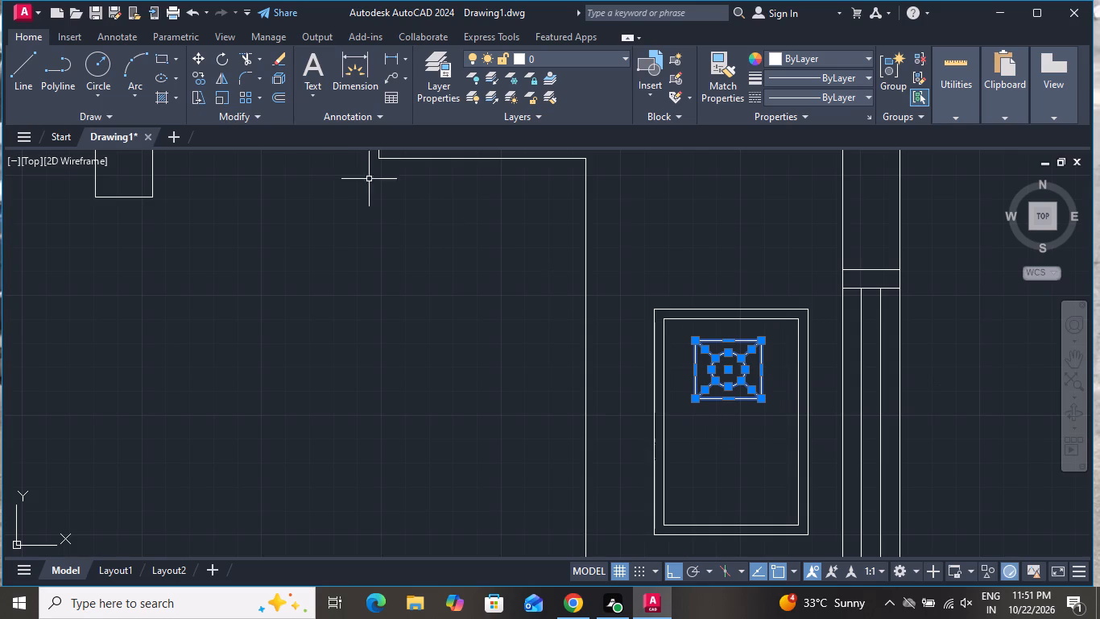
pyautogui.click(194, 77)
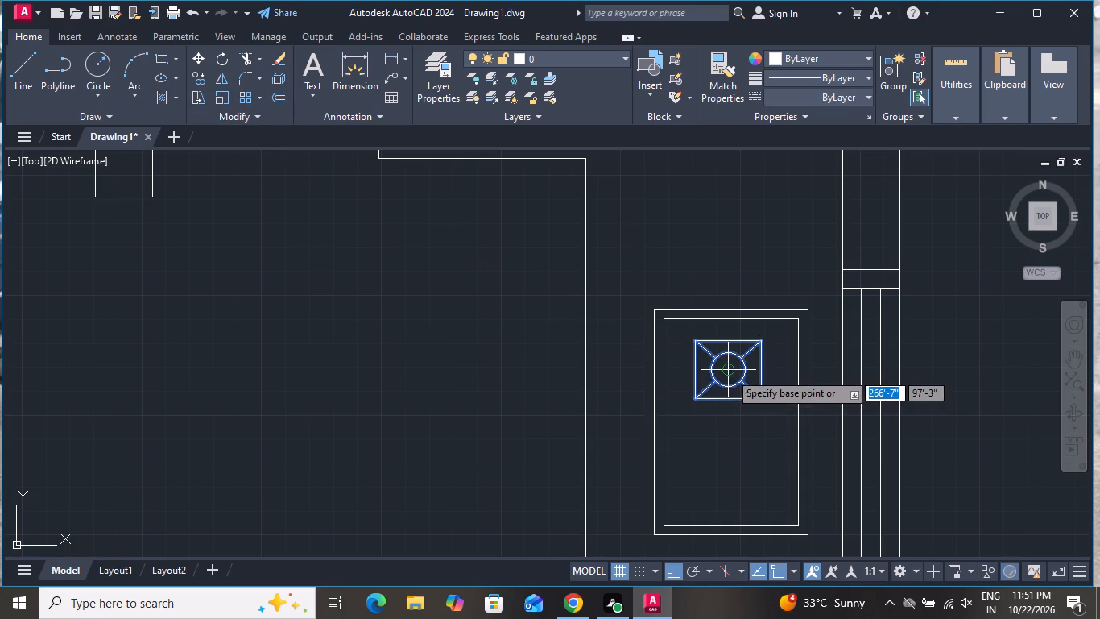
pyautogui.click(730, 371)
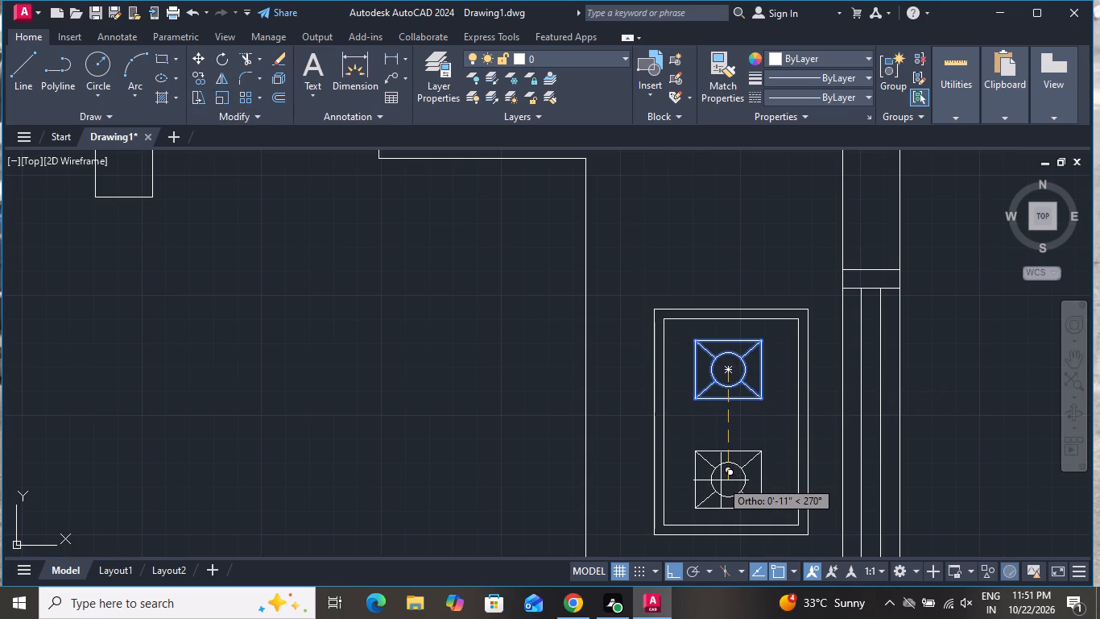
pyautogui.click(721, 480)
pyautogui.rightClick(683, 274)
pyautogui.click(734, 305)
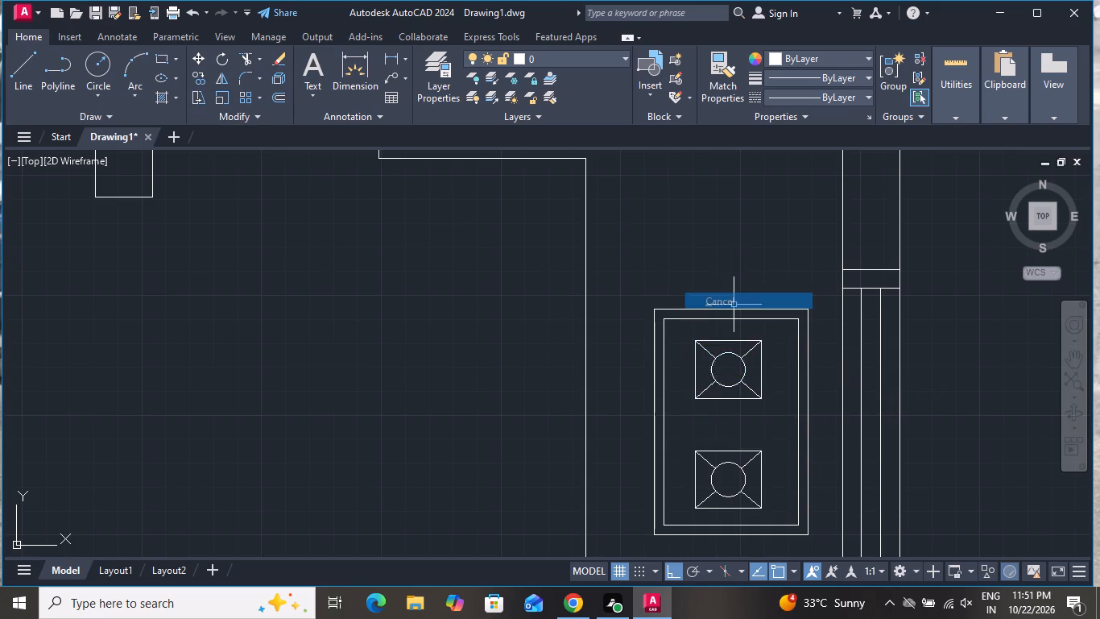
# Draw a rectangle about 1'-3" by 1'-10" for the sink at the lower end of the counter, below the stove.
pyautogui.scroll(-3, 734, 305)
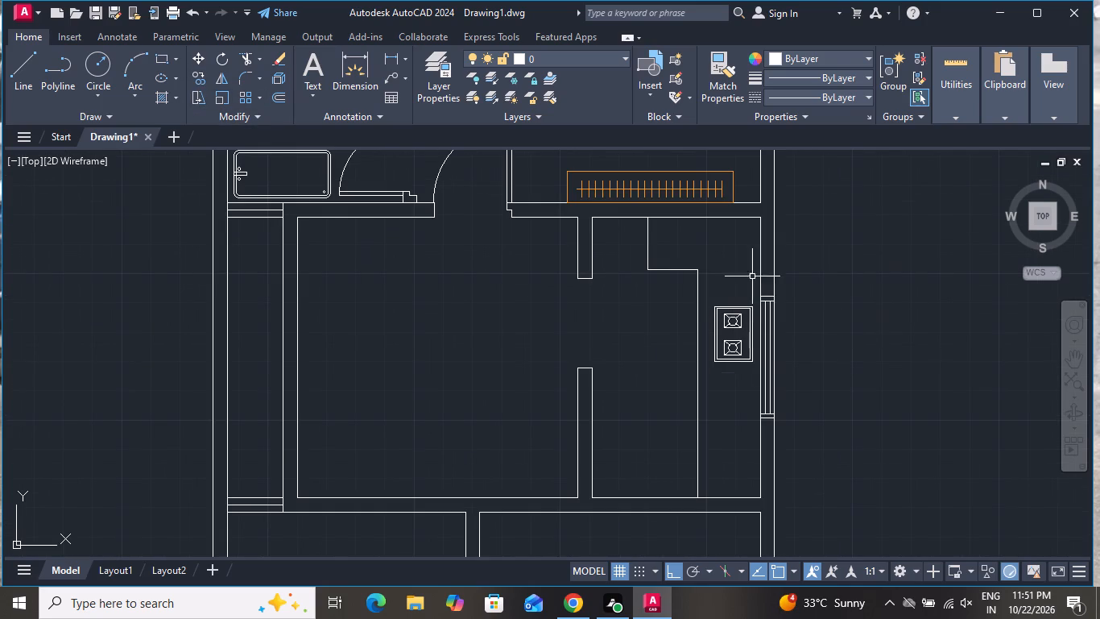
pyautogui.click(157, 52)
pyautogui.scroll(1, 774, 464)
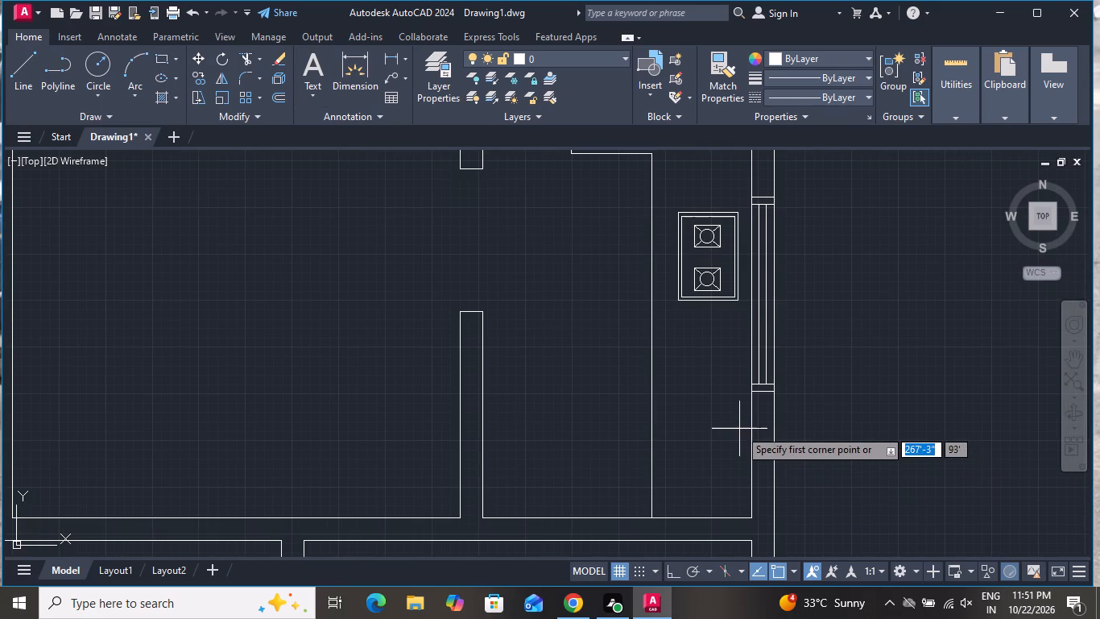
pyautogui.click(739, 428)
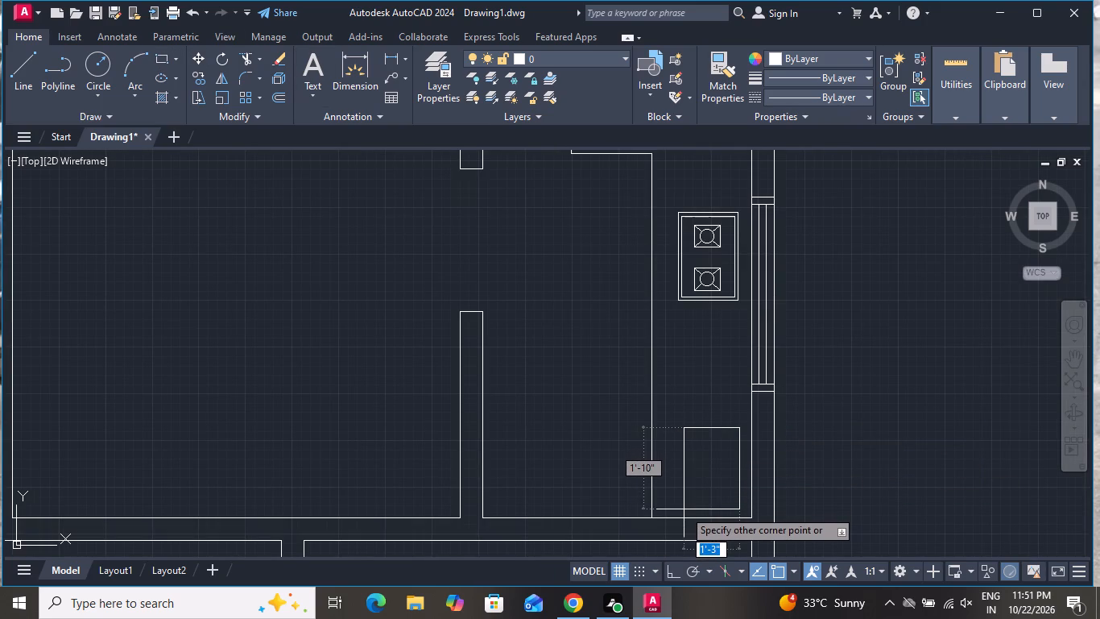
pyautogui.click(684, 509)
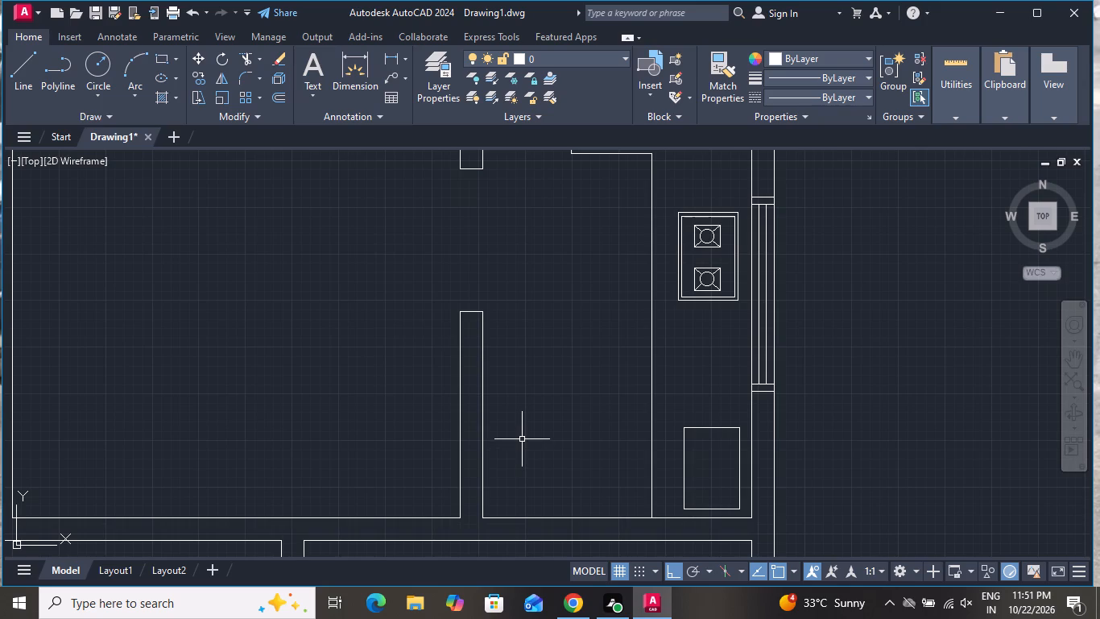
# Offset the new sink rectangle 1" outward.
pyautogui.press('o')
pyautogui.press('space')
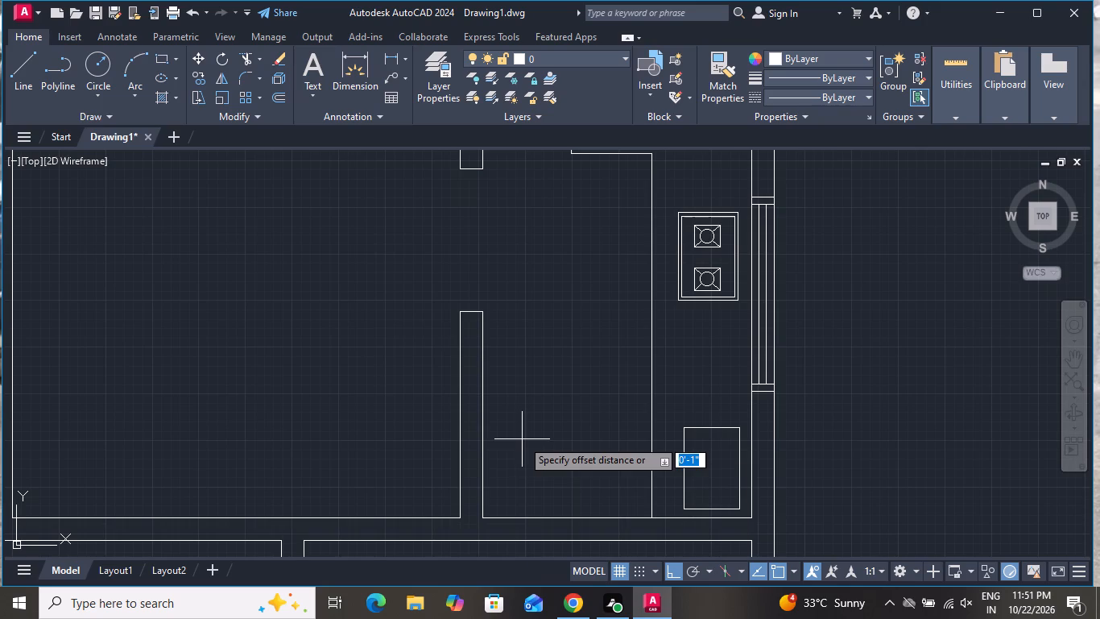
pyautogui.press('1')
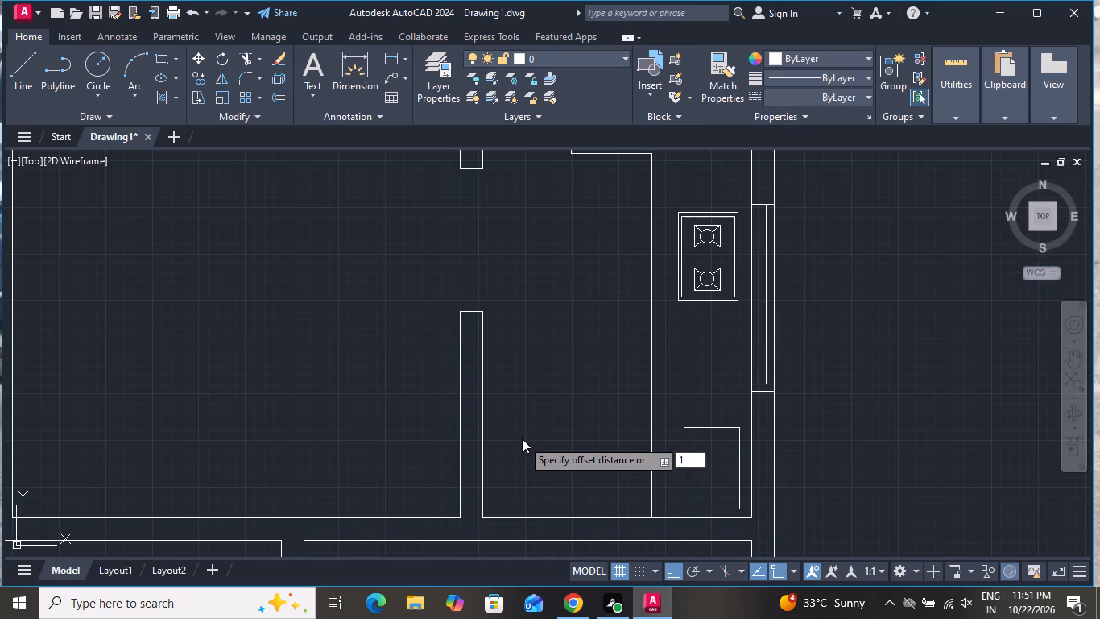
pyautogui.hotkey('shift', '"')
pyautogui.press('Return')
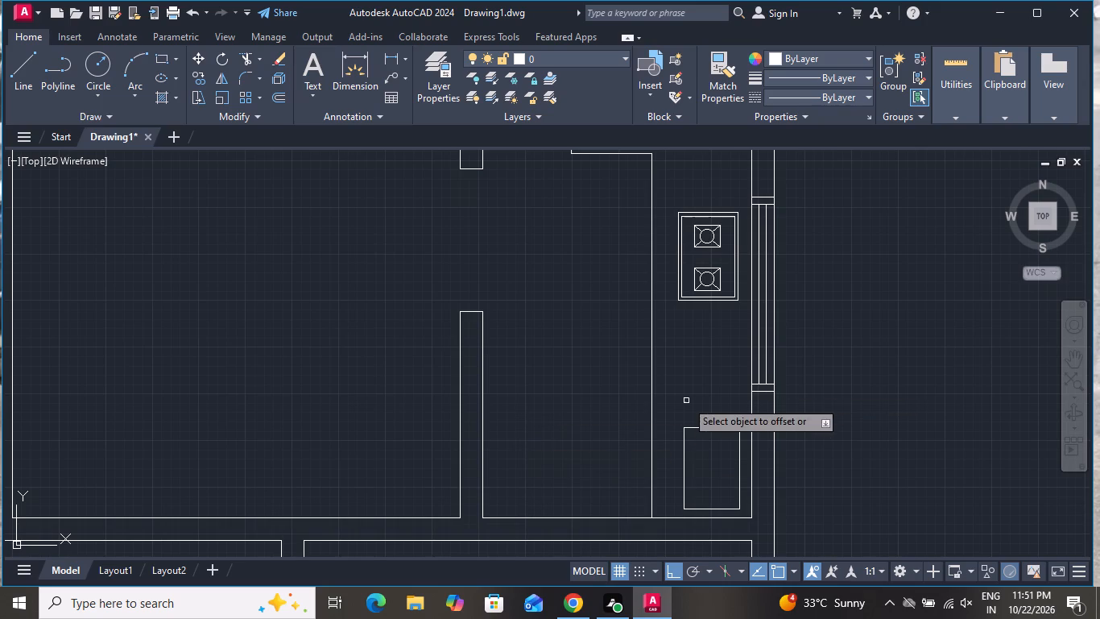
pyautogui.click(696, 426)
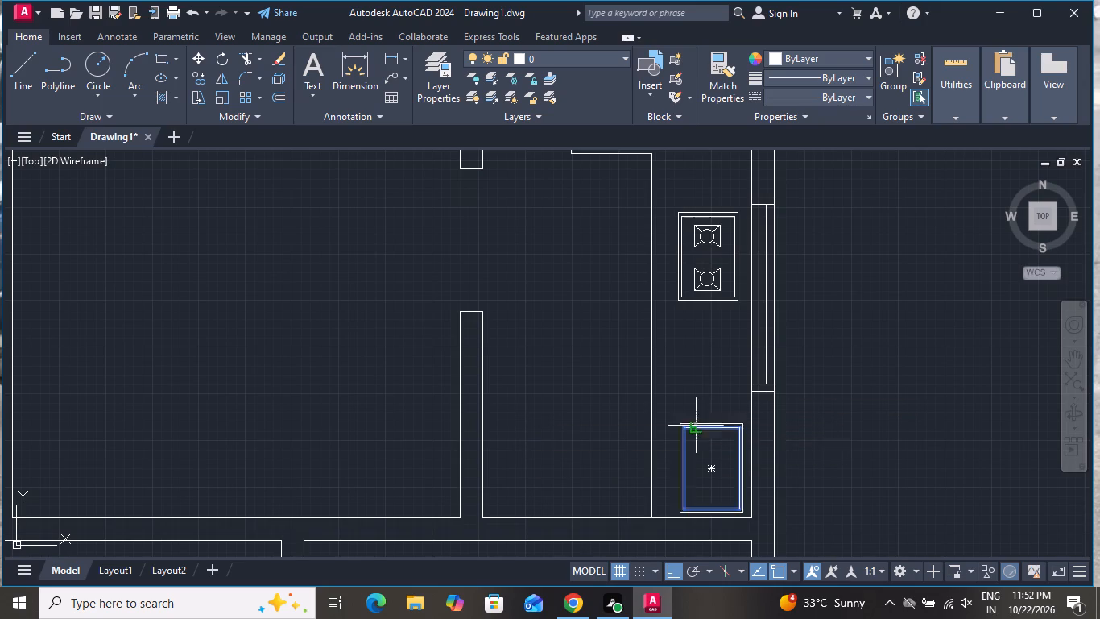
pyautogui.click(700, 412)
pyautogui.rightClick(702, 404)
pyautogui.click(713, 418)
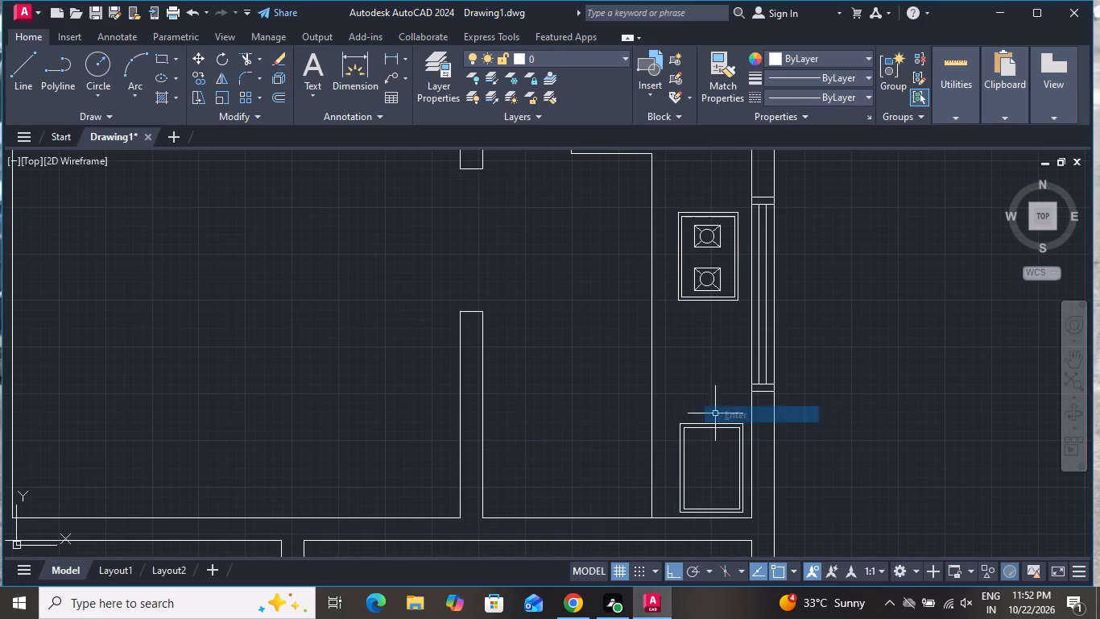
# Draw a rounded rectangle with a 3" fillet radius, about 1' by 10", in the lower half of the inner sink rectangle.
pyautogui.write('REC F')
pyautogui.press('space')
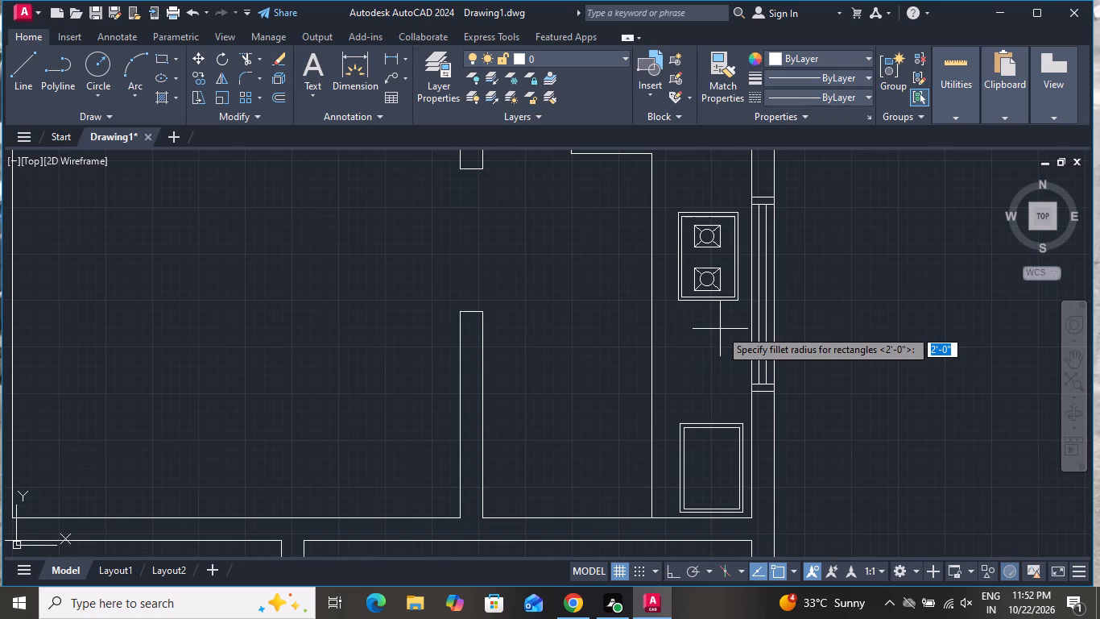
pyautogui.write('3')
pyautogui.press('space')
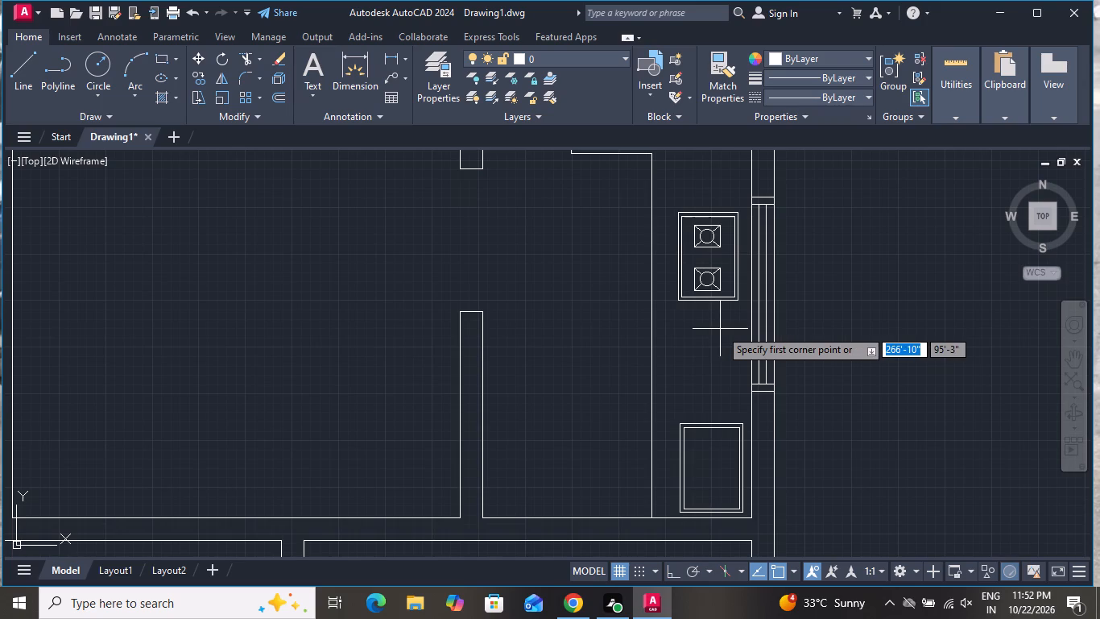
pyautogui.scroll(2, 692, 459)
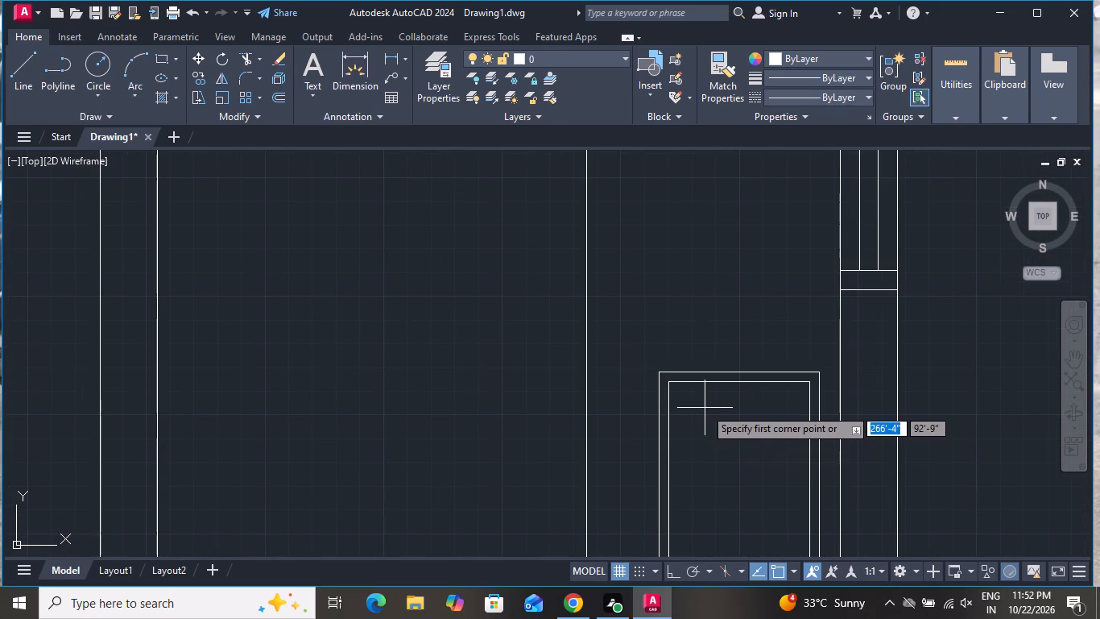
pyautogui.scroll(-2, 713, 391)
pyautogui.scroll(2, 713, 427)
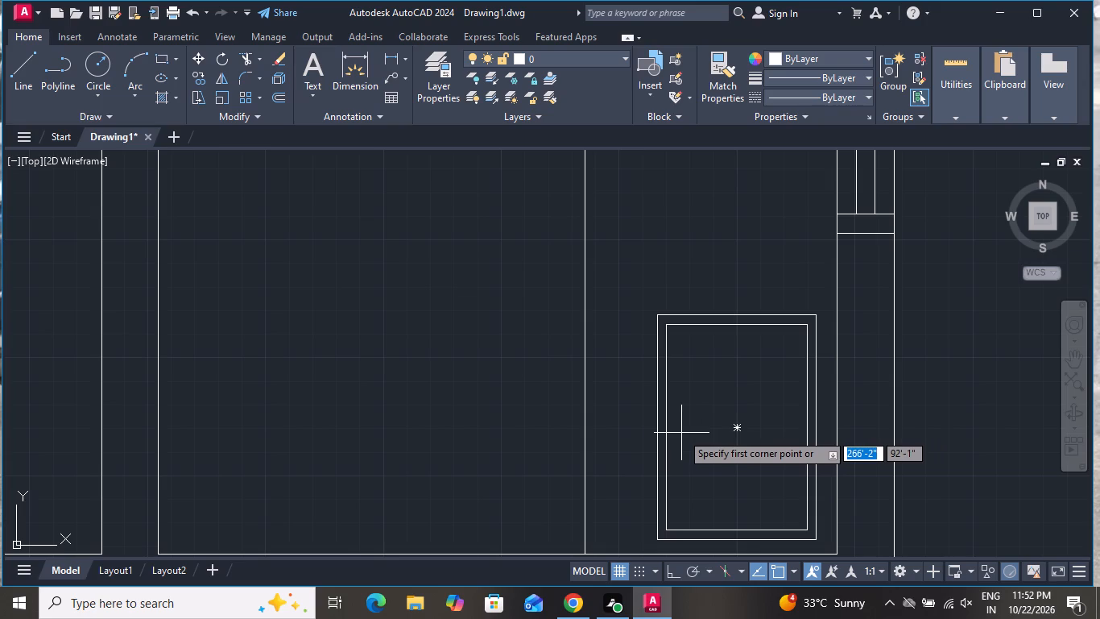
pyautogui.click(681, 431)
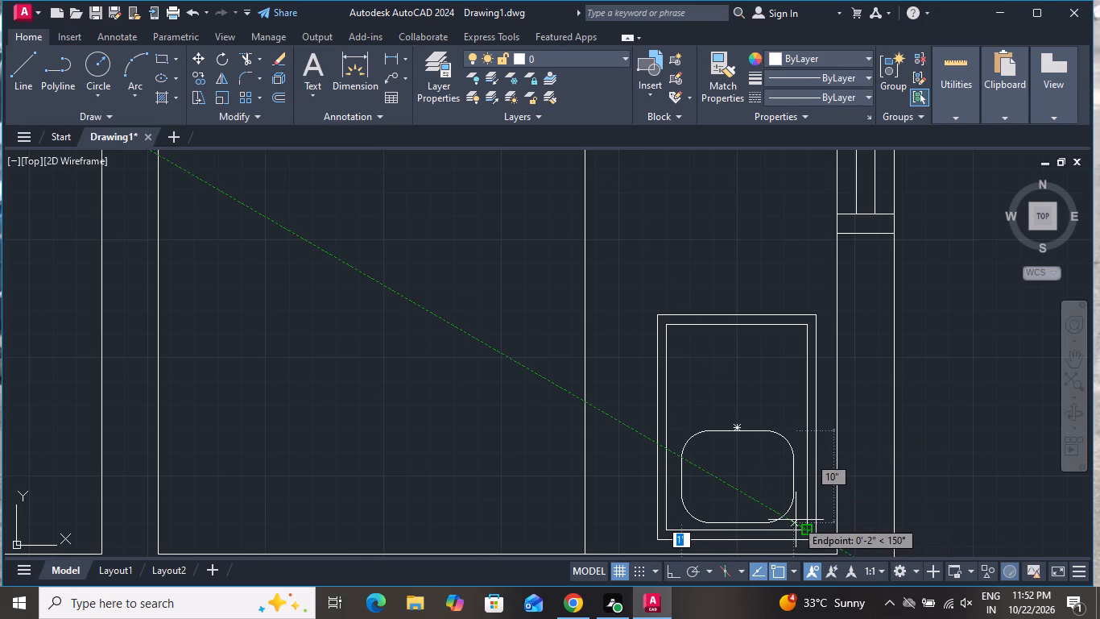
pyautogui.click(796, 520)
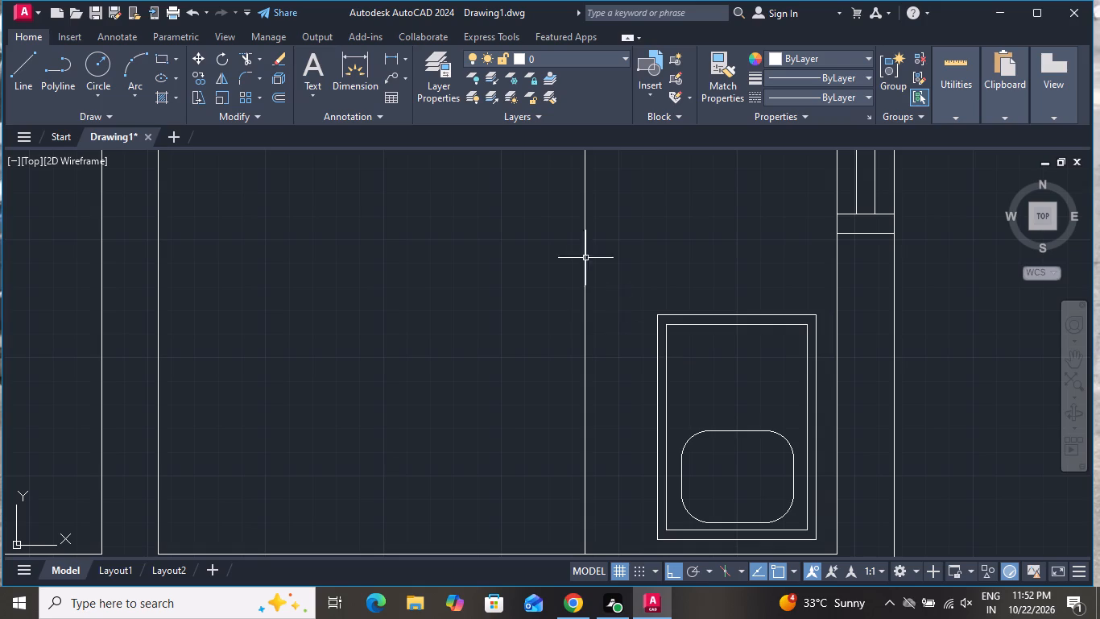
# Draw a small drain circle at the center of the rounded sink basin.
pyautogui.click(100, 68)
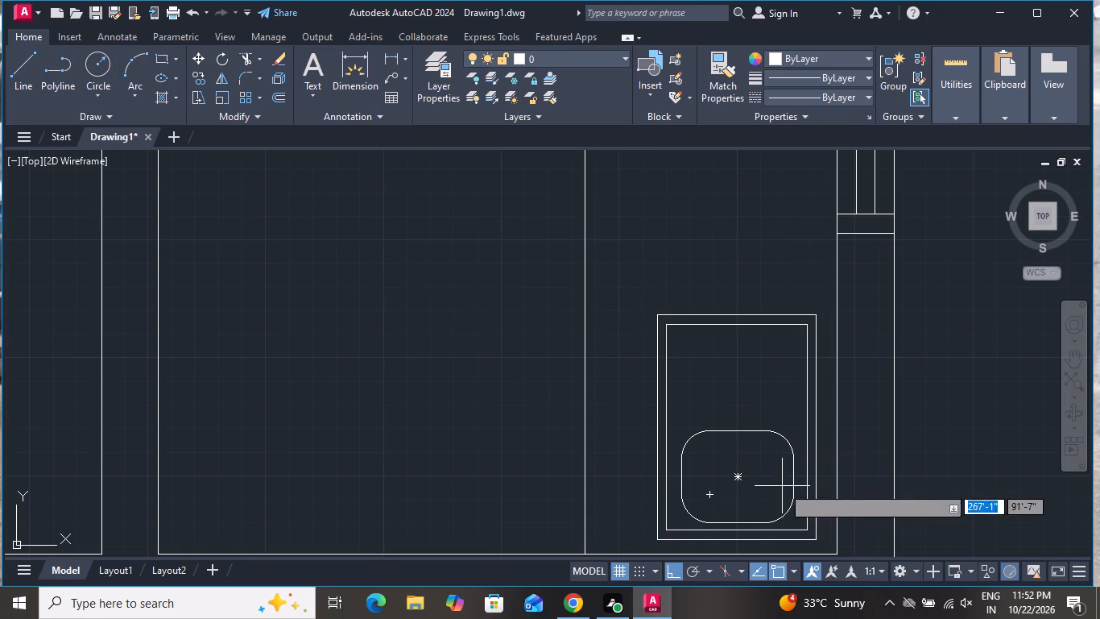
pyautogui.click(738, 476)
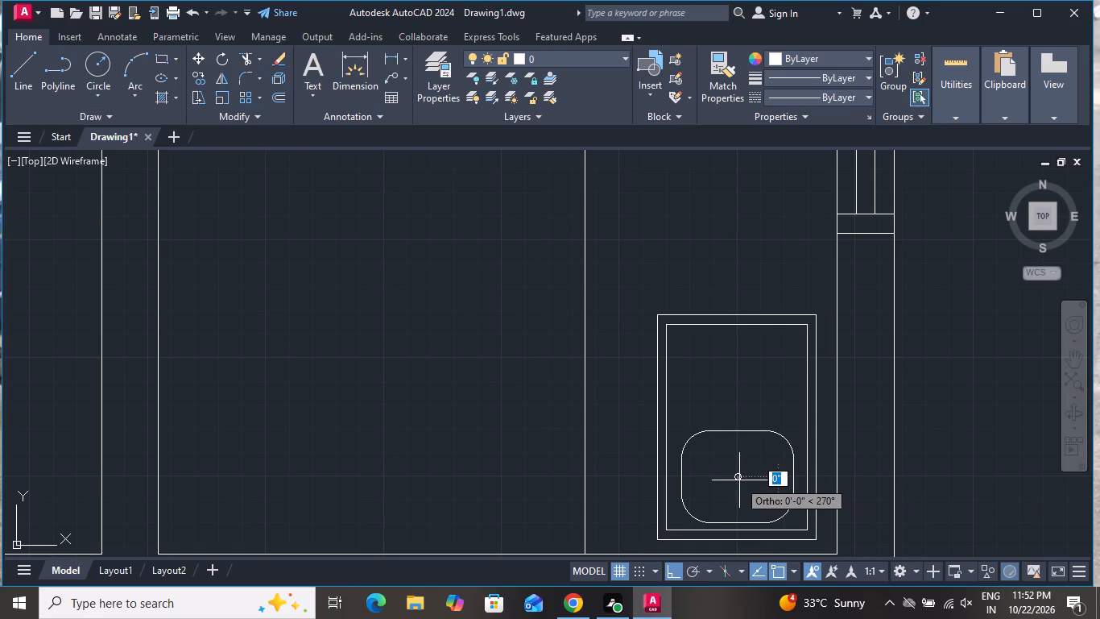
pyautogui.click(740, 484)
# Offset the rounded sink basin outline 1" inward.
pyautogui.scroll(-1, 777, 401)
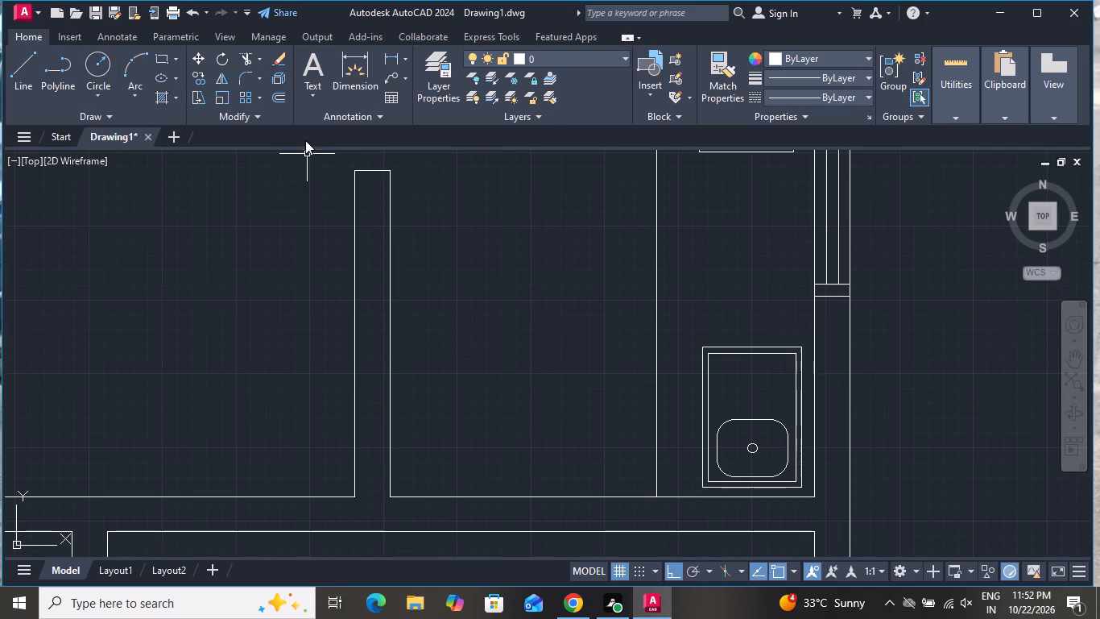
pyautogui.write('O')
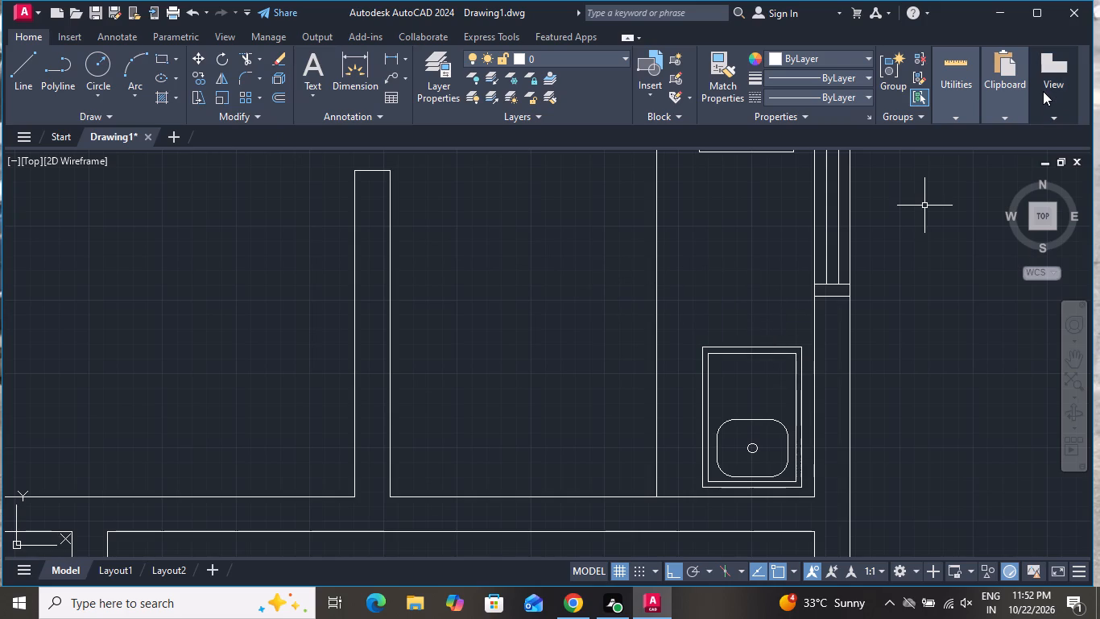
pyautogui.press('space')
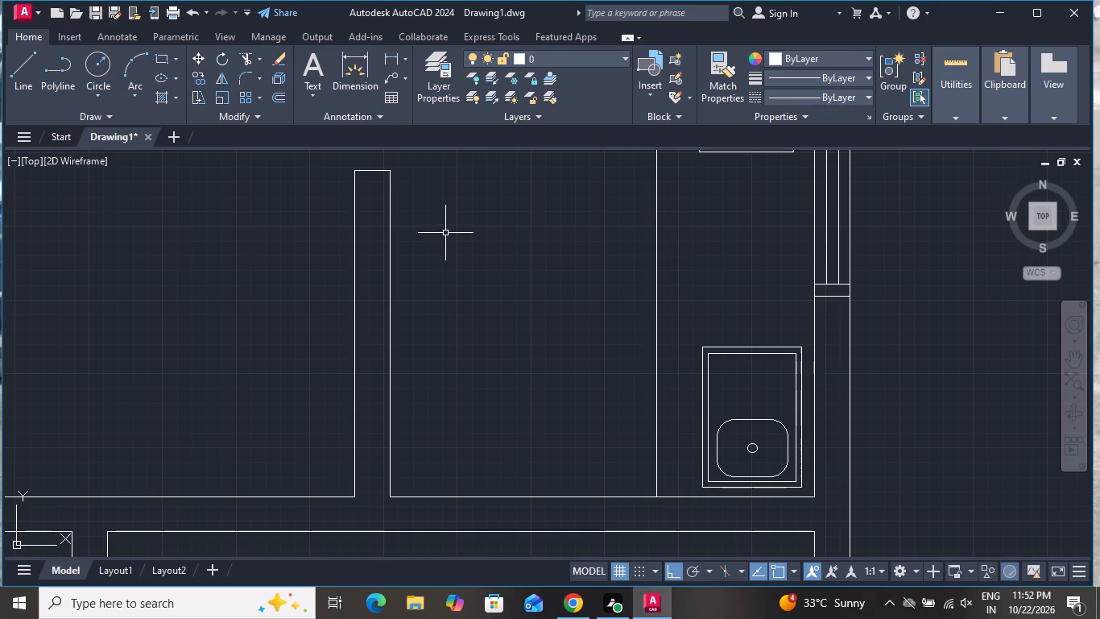
pyautogui.write('O 1')
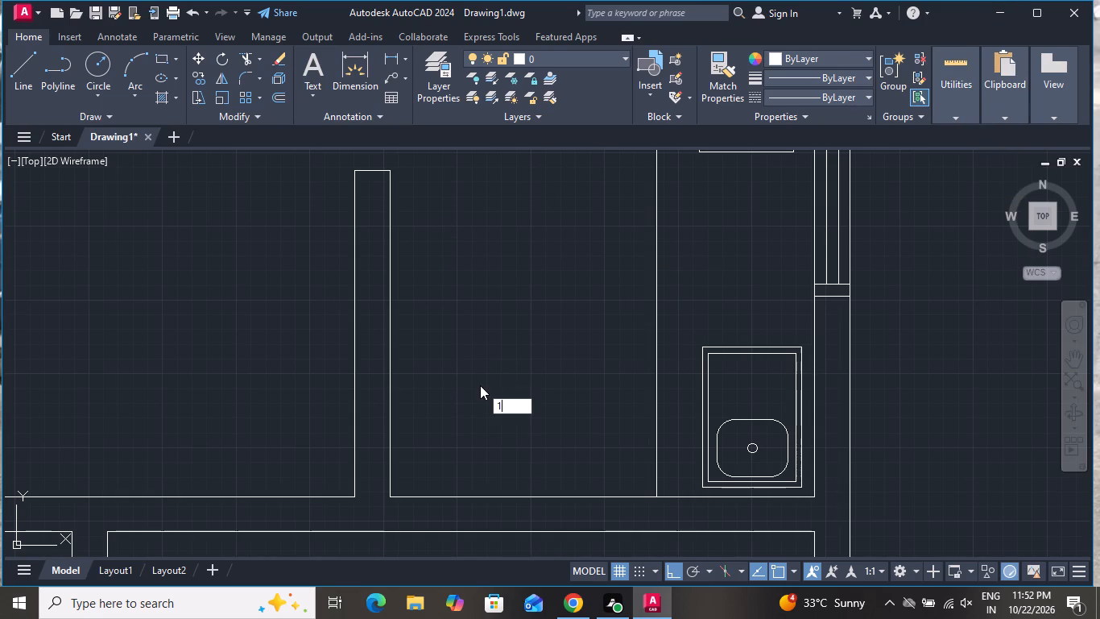
pyautogui.hotkey('shift', '"')
pyautogui.press('Return')
pyautogui.scroll(2, 751, 424)
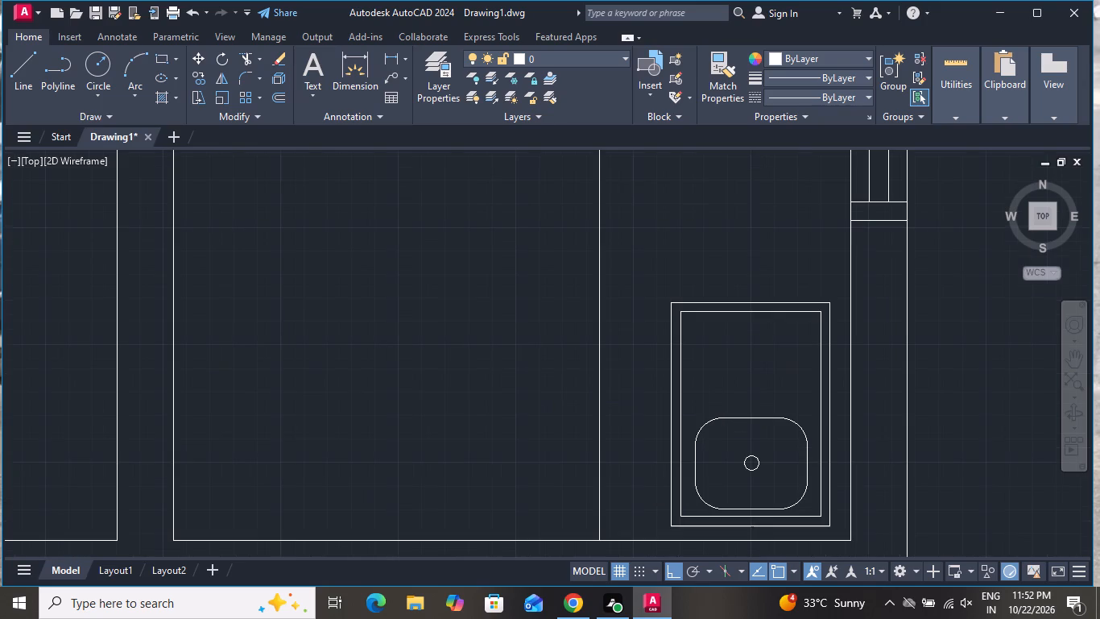
pyautogui.write('O')
pyautogui.press('space')
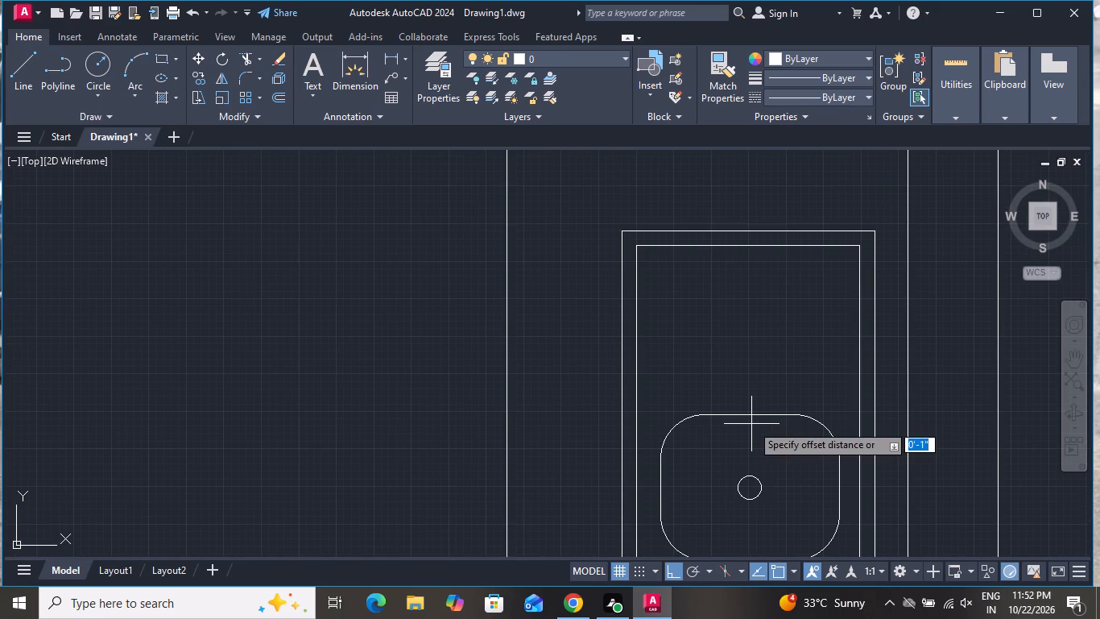
pyautogui.press('1')
pyautogui.hotkey('shift', '"')
pyautogui.press('Return')
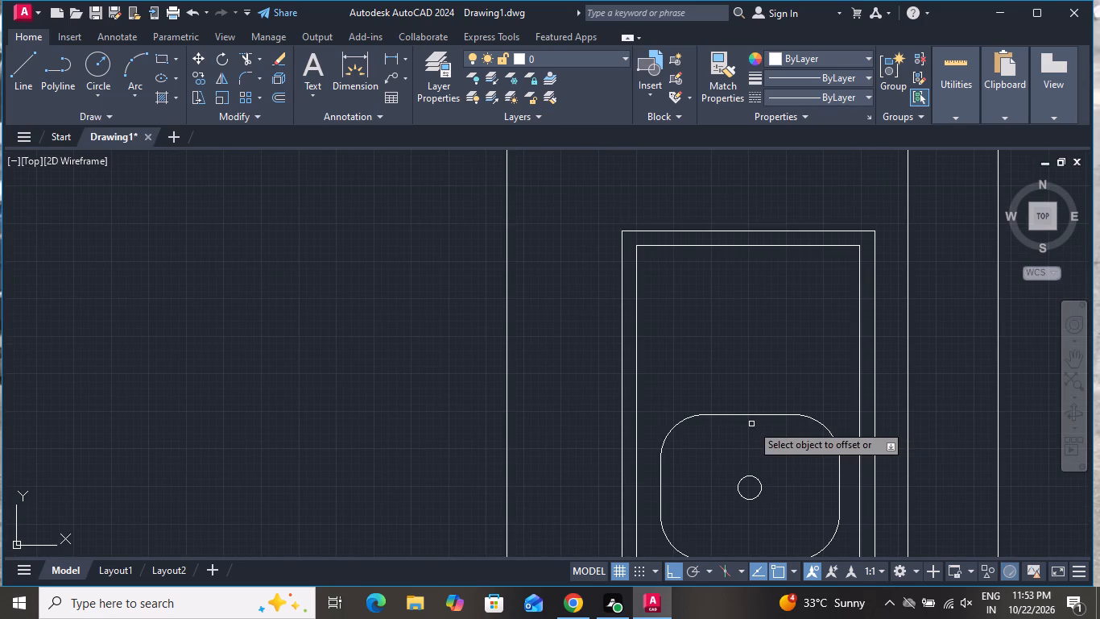
pyautogui.click(753, 416)
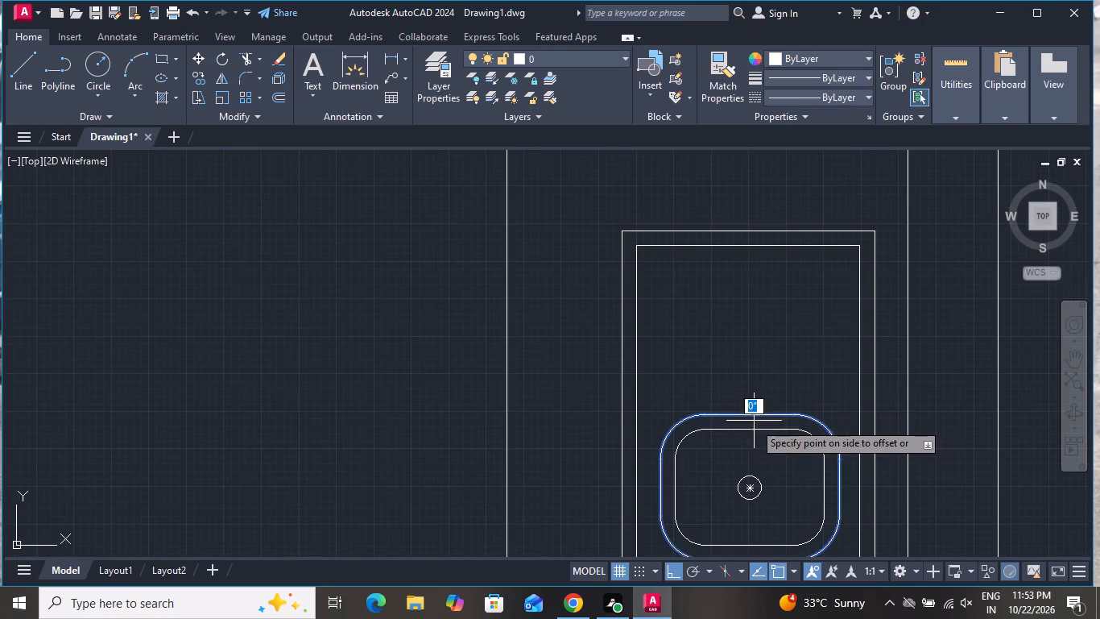
pyautogui.click(755, 424)
pyautogui.rightClick(742, 379)
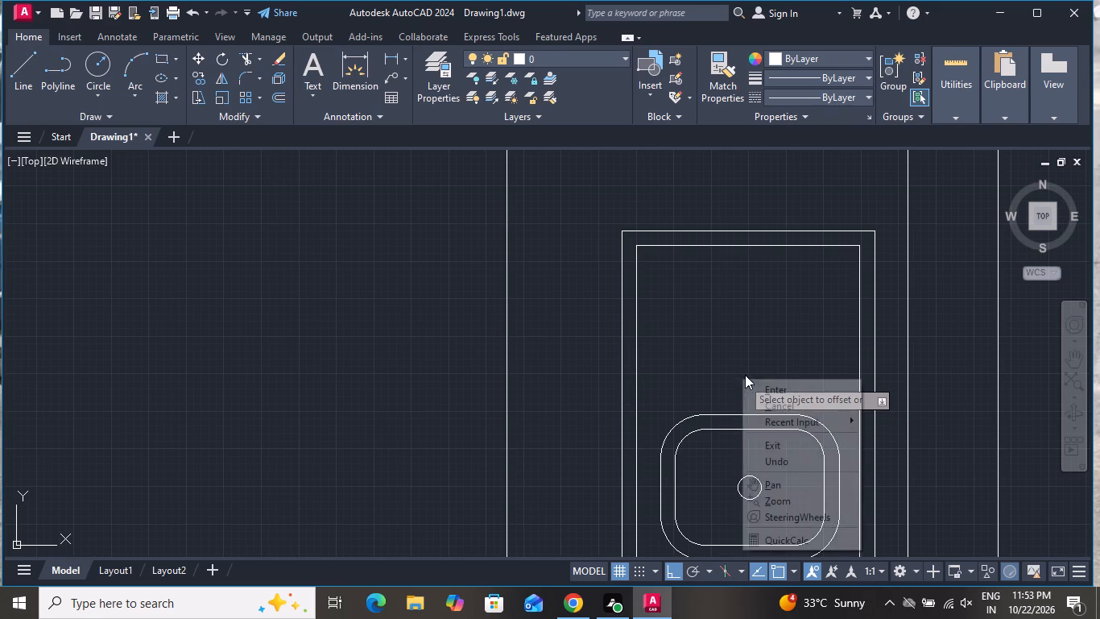
pyautogui.click(781, 400)
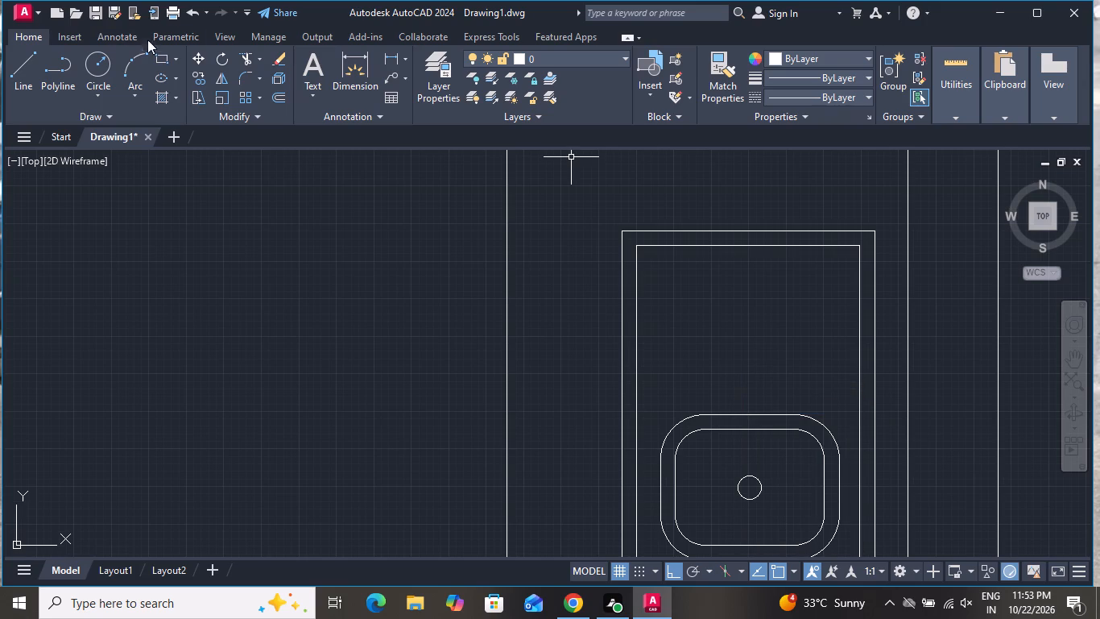
# Draw a narrow vertical rectangle about 1" wide above the basin, inside the inner sink rectangle, as the first drainboard strip.
pyautogui.moveTo(159, 56); pyautogui.dragTo(160, 64)
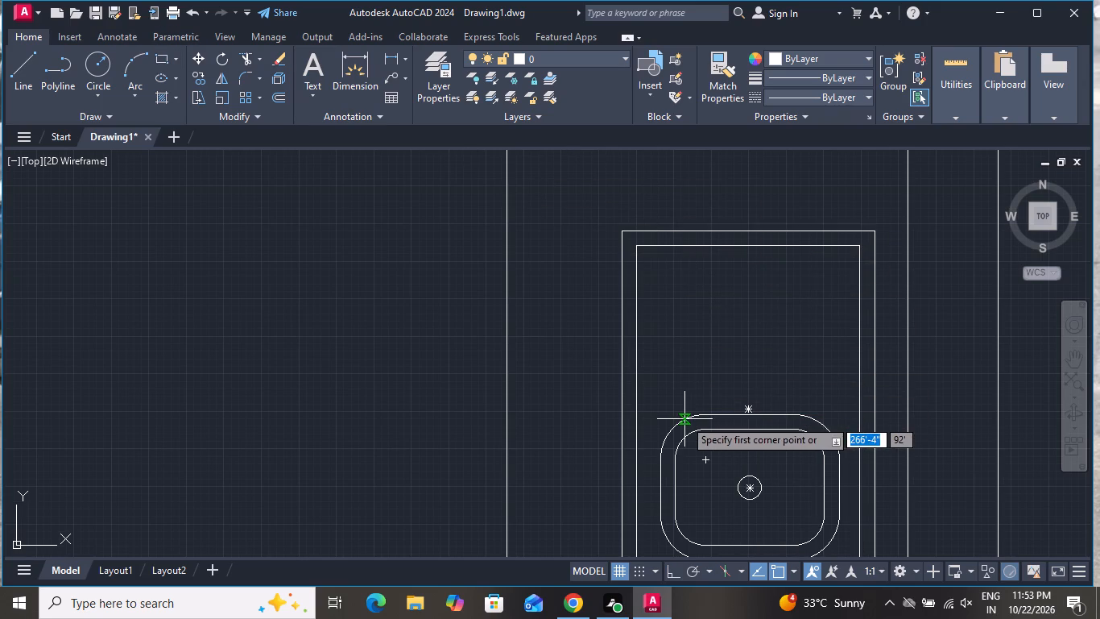
pyautogui.click(682, 280)
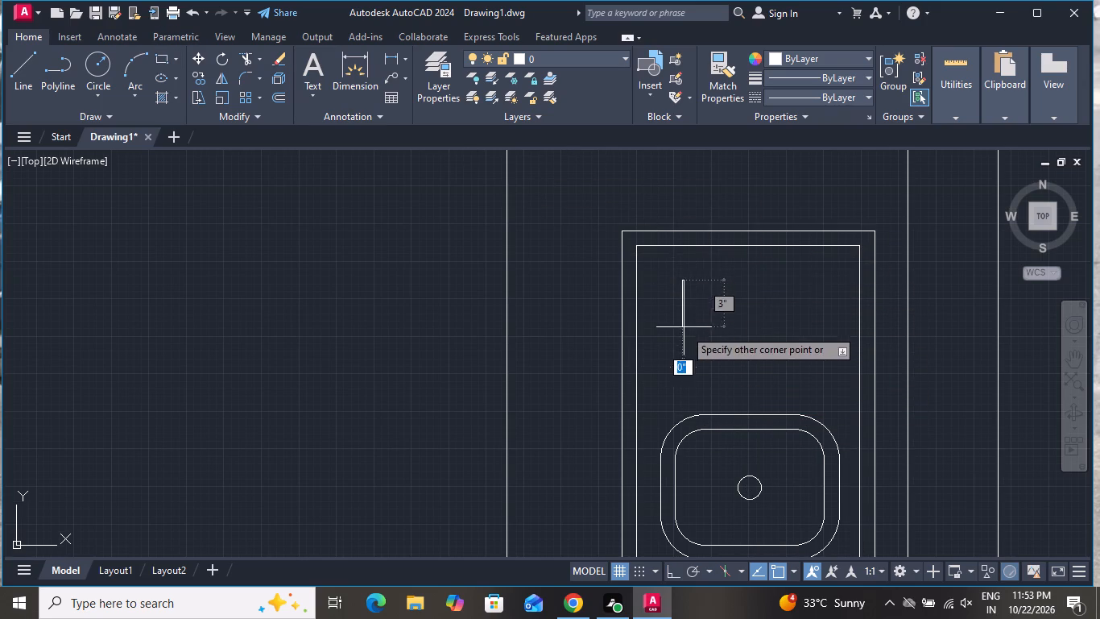
pyautogui.click(697, 404)
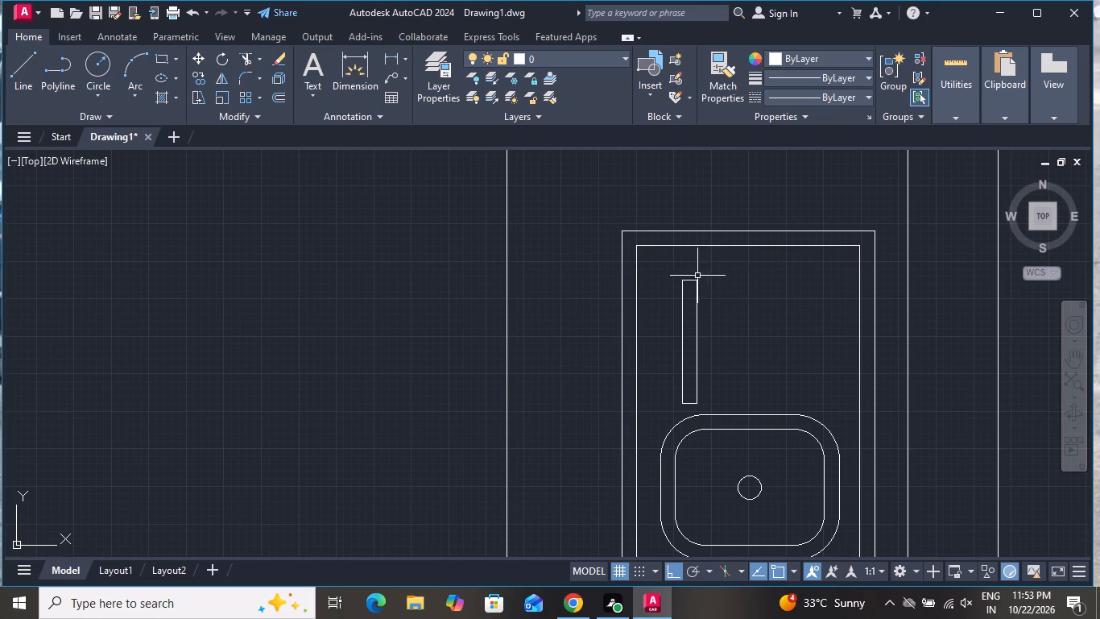
# Copy the drainboard strip seven times across the sink, the first five edge to edge at 1" spacing and the last two spaced apart.
pyautogui.click(701, 280)
pyautogui.click(654, 311)
pyautogui.click(200, 81)
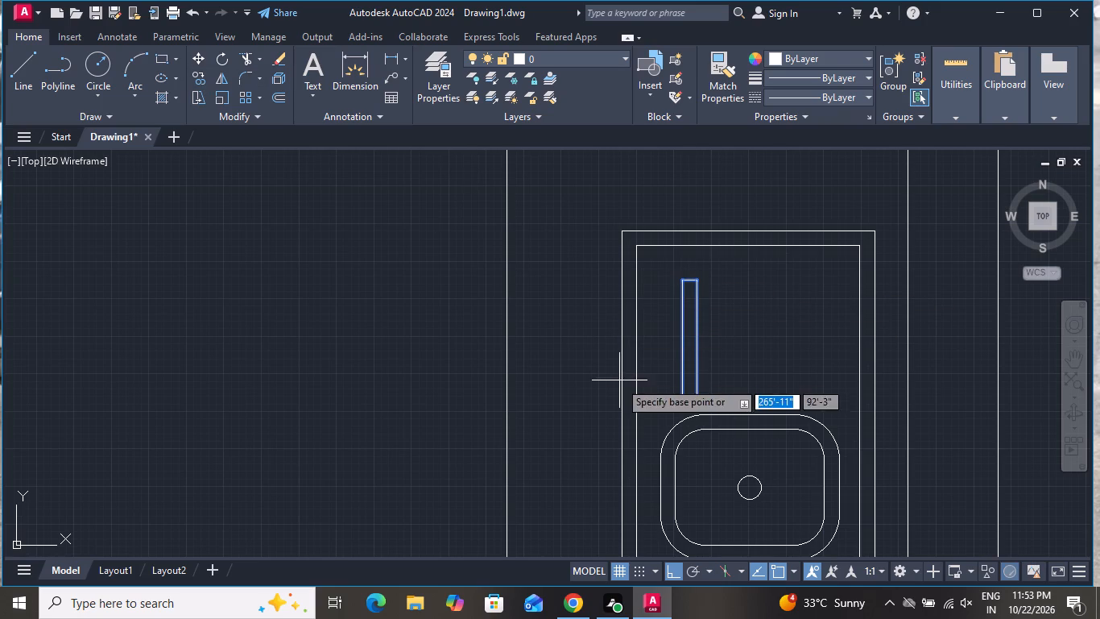
pyautogui.click(684, 401)
pyautogui.click(700, 405)
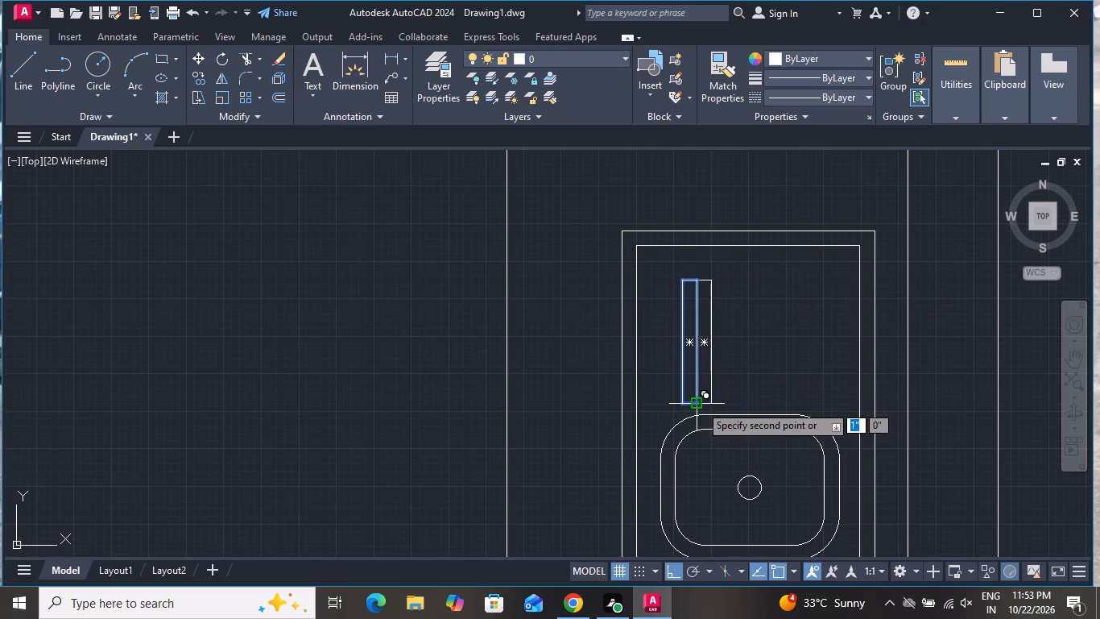
pyautogui.click(711, 405)
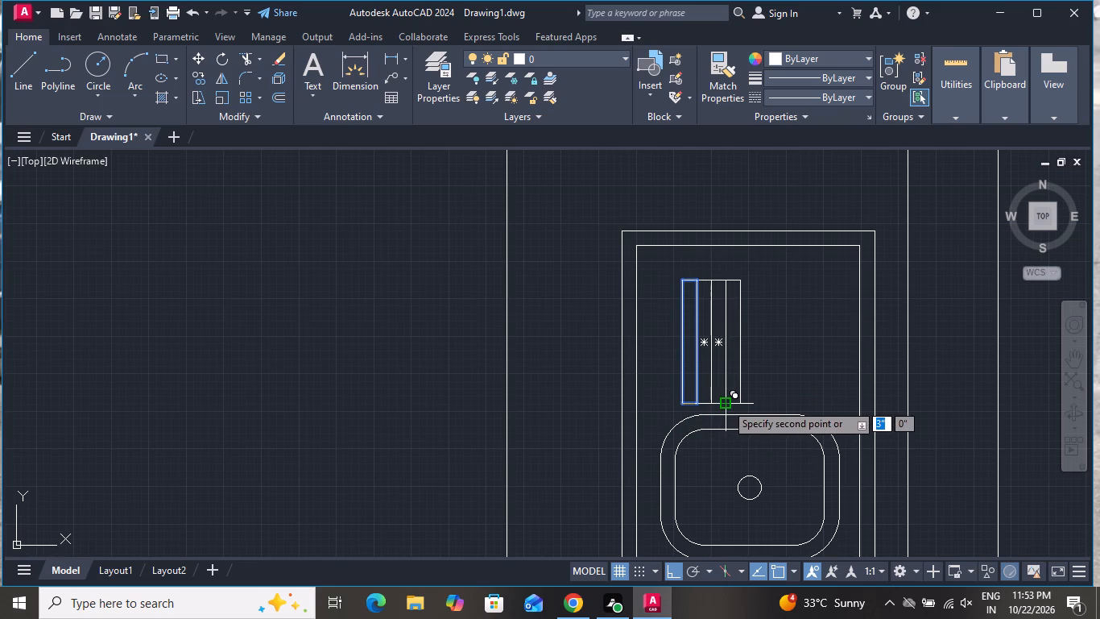
pyautogui.click(726, 403)
pyautogui.click(742, 407)
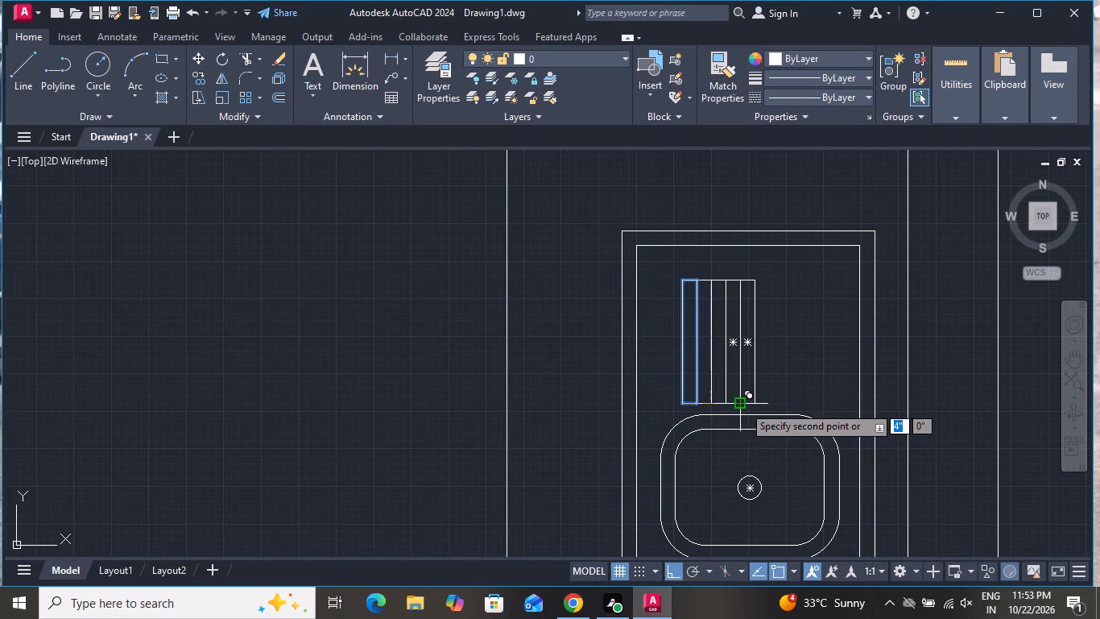
pyautogui.click(759, 404)
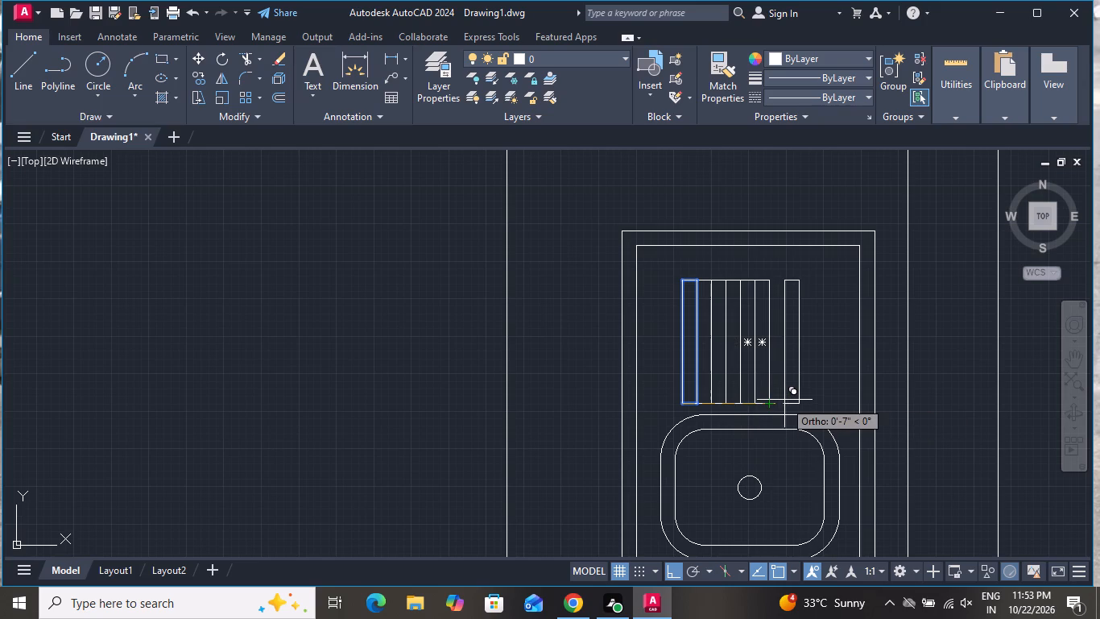
pyautogui.click(783, 398)
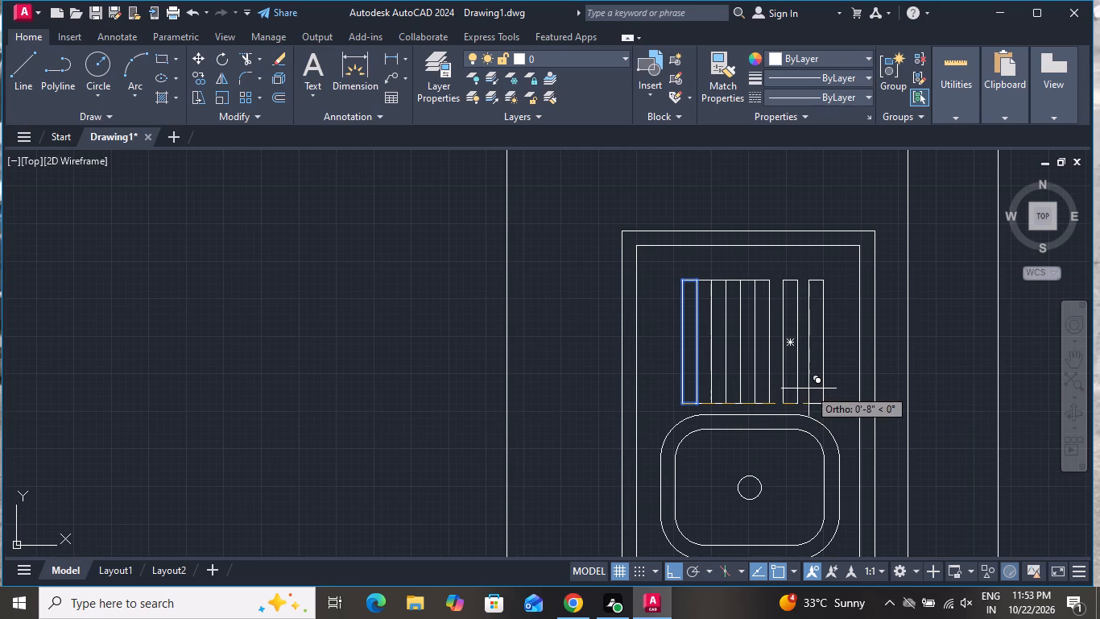
pyautogui.click(808, 388)
pyautogui.rightClick(476, 390)
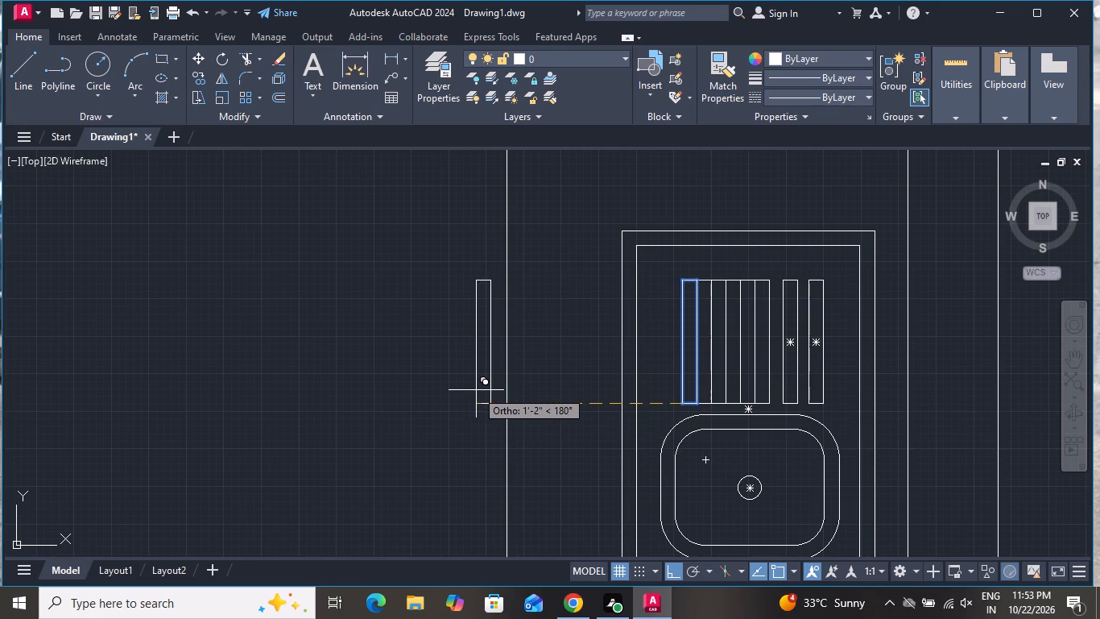
pyautogui.click(595, 211)
# Move the two detached drainboard strips so they sit edge to edge with the rest of the row.
pyautogui.scroll(-1, 604, 396)
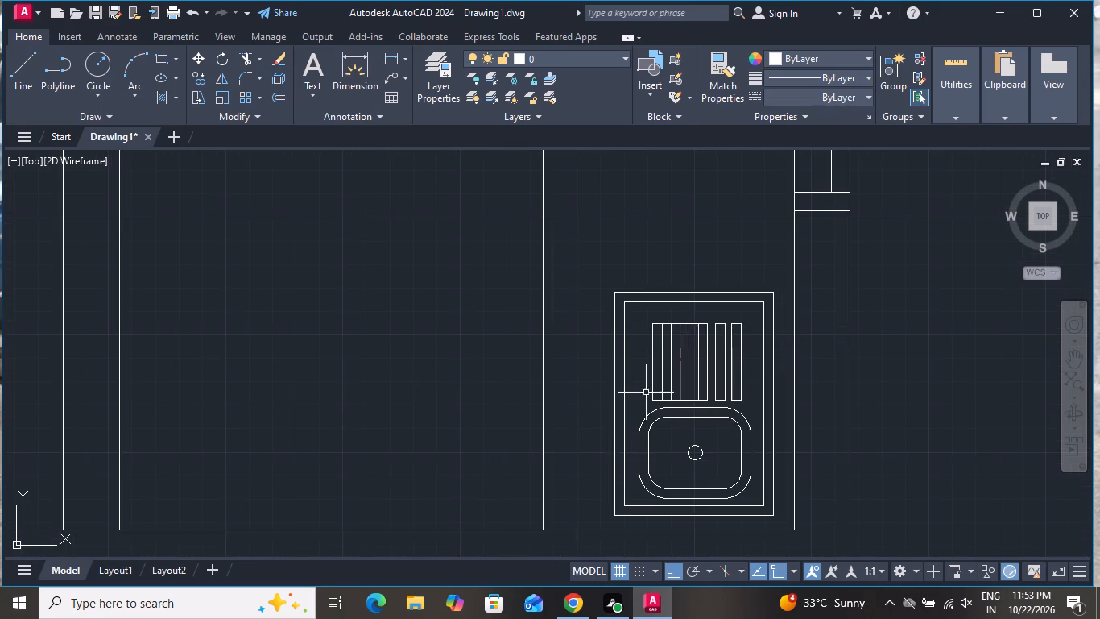
pyautogui.scroll(-1, 655, 390)
pyautogui.scroll(2, 693, 376)
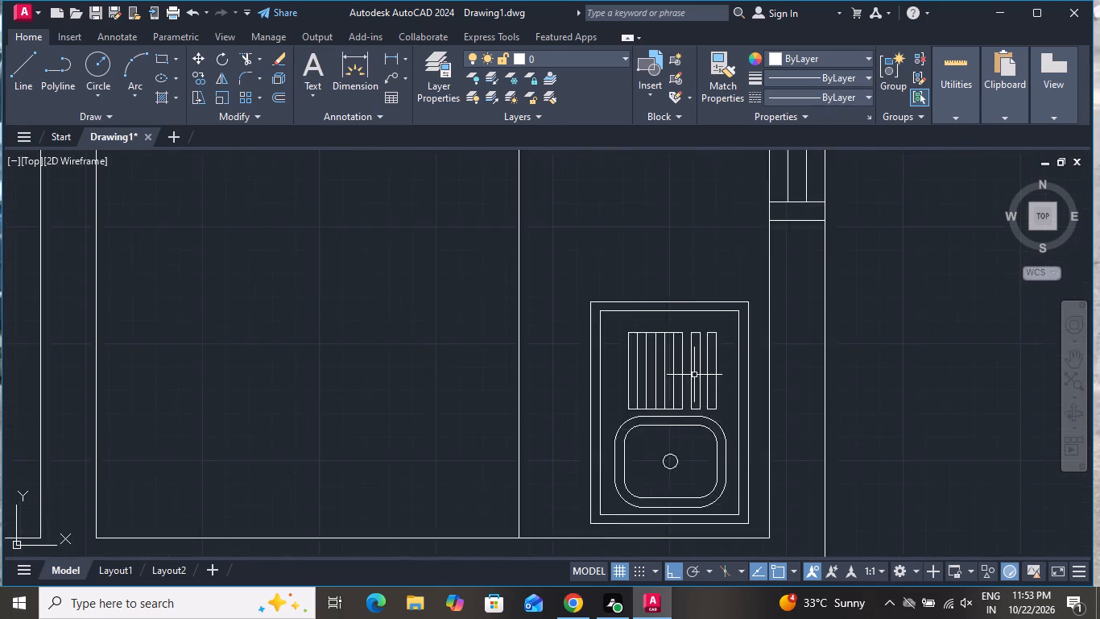
pyautogui.scroll(2, 694, 375)
pyautogui.click(714, 353)
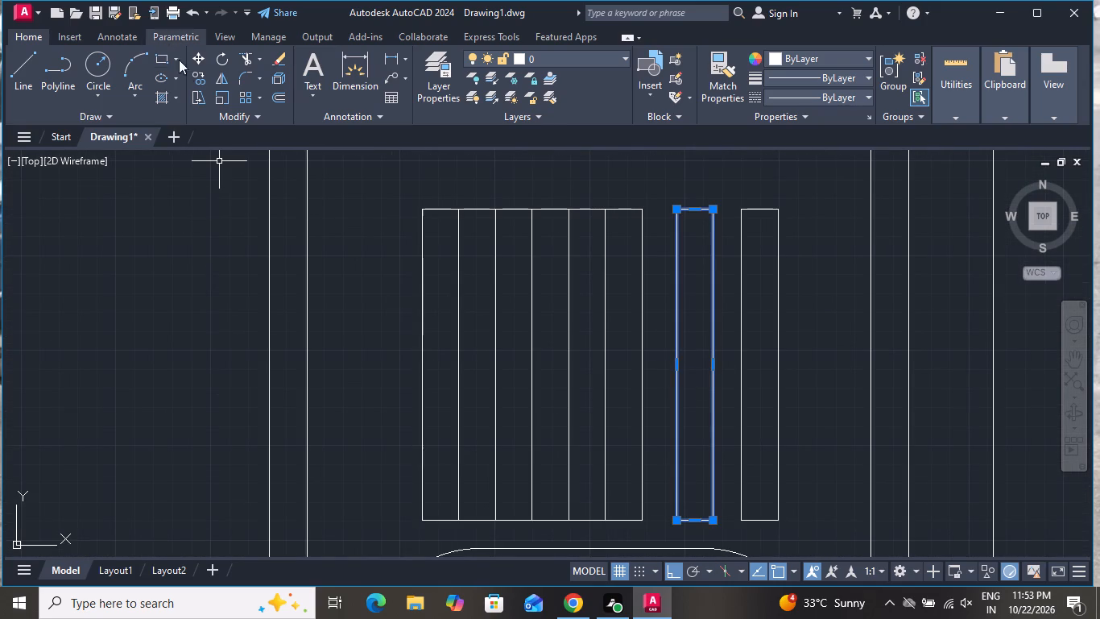
pyautogui.click(198, 60)
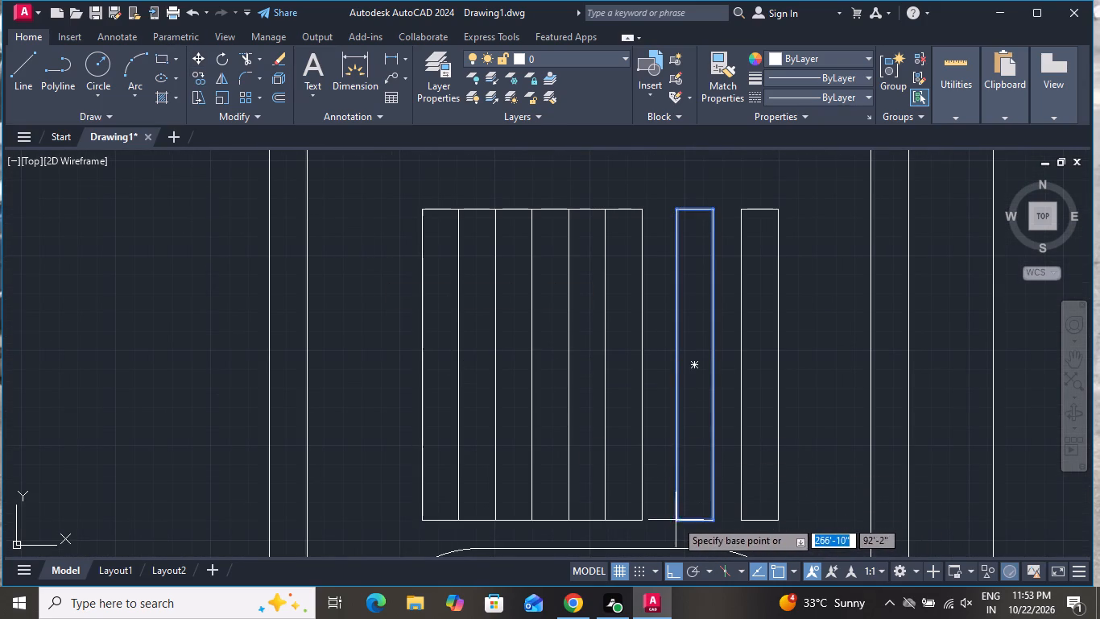
pyautogui.click(676, 520)
pyautogui.click(646, 522)
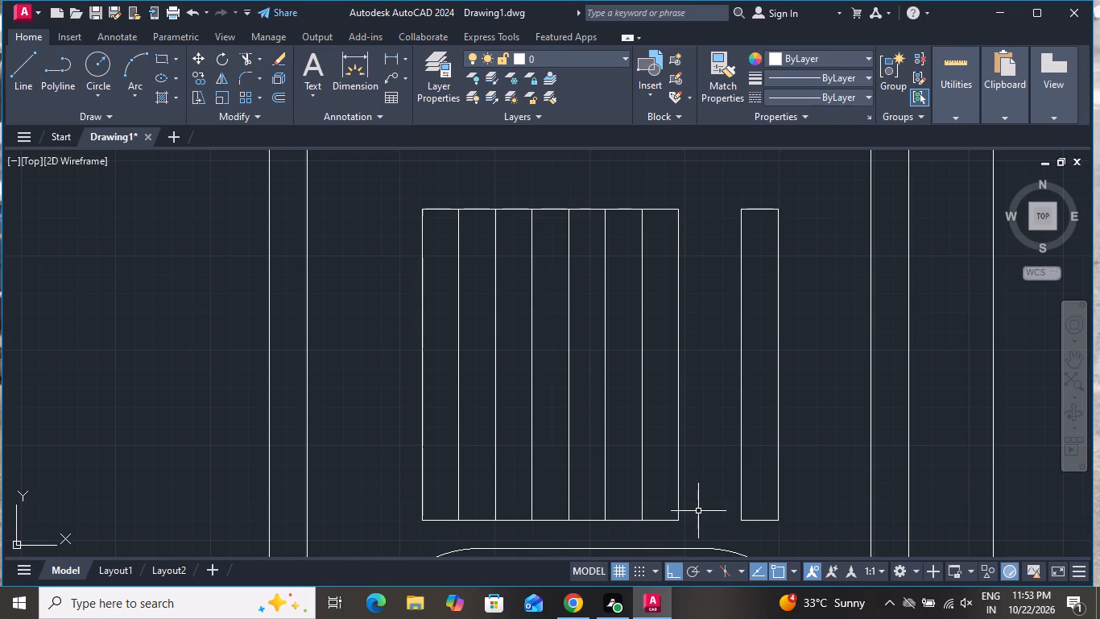
pyautogui.click(739, 496)
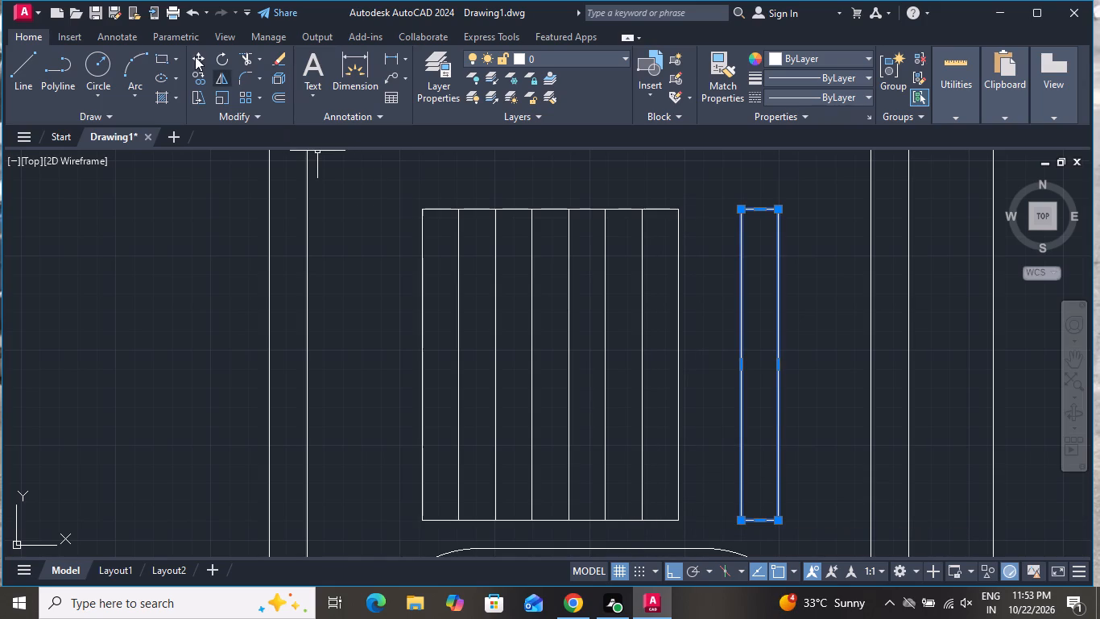
pyautogui.click(194, 52)
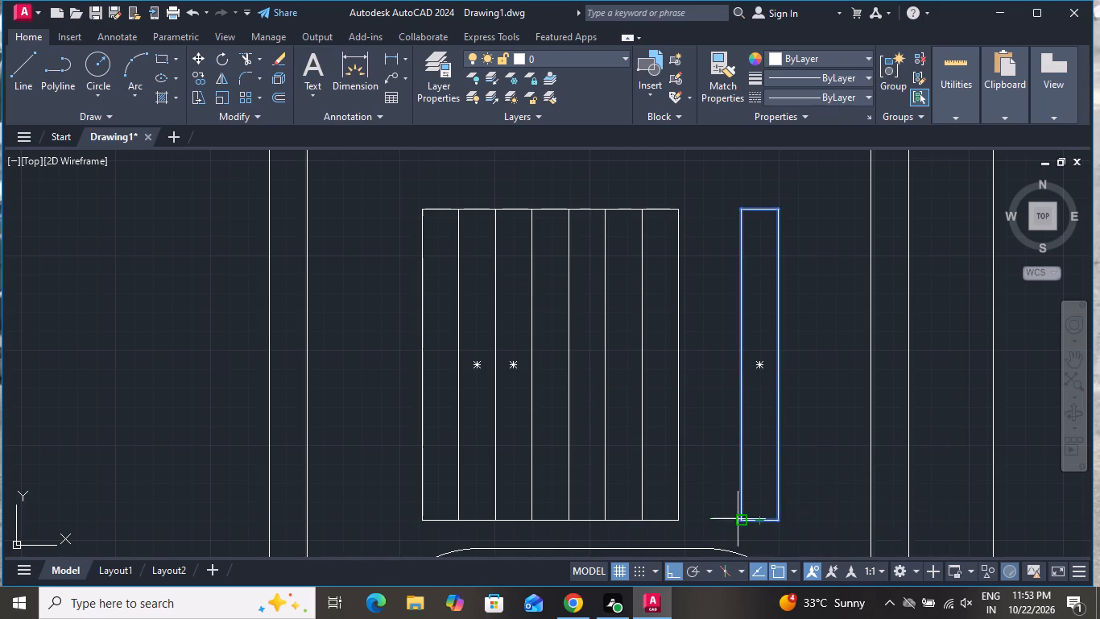
pyautogui.click(738, 519)
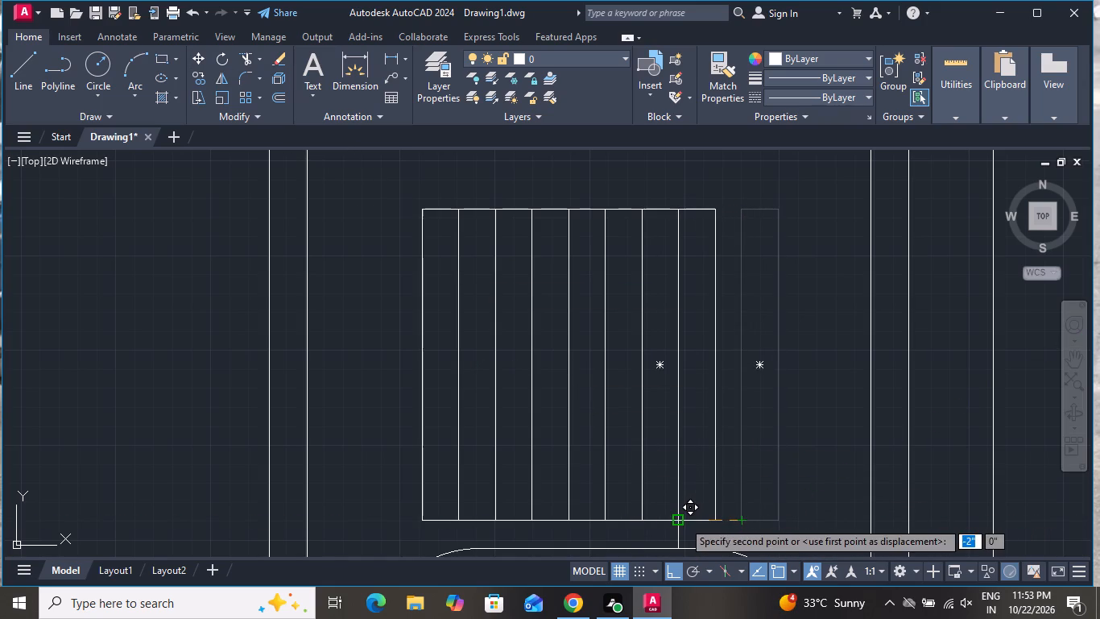
pyautogui.click(683, 521)
# Copy the end drainboard strip 1" over to add one more strip at the right end of the row.
pyautogui.click(714, 468)
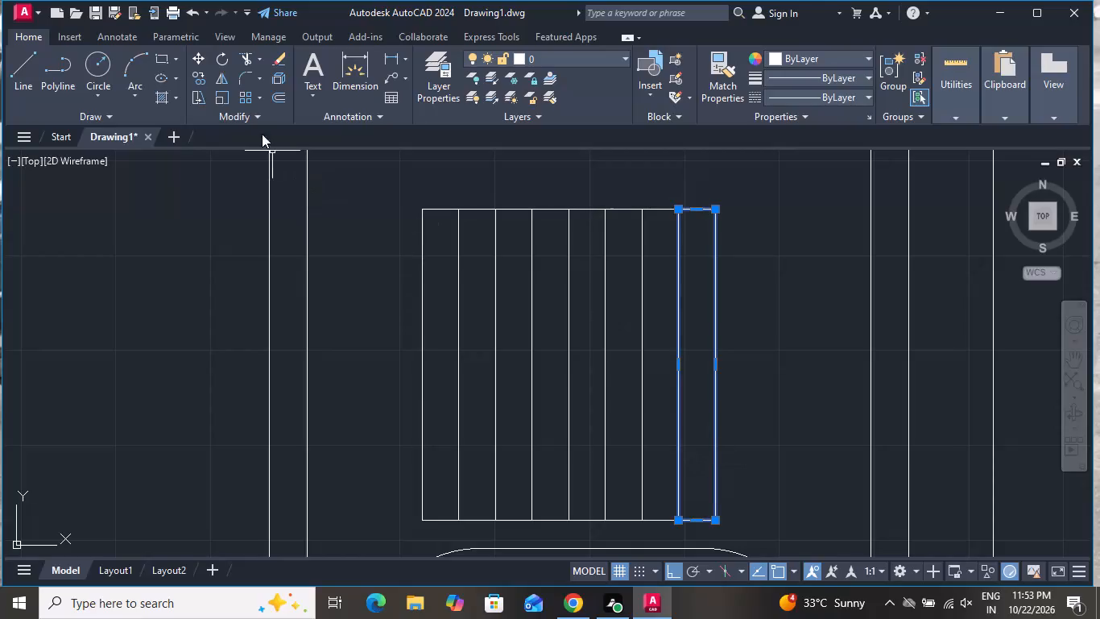
pyautogui.click(202, 80)
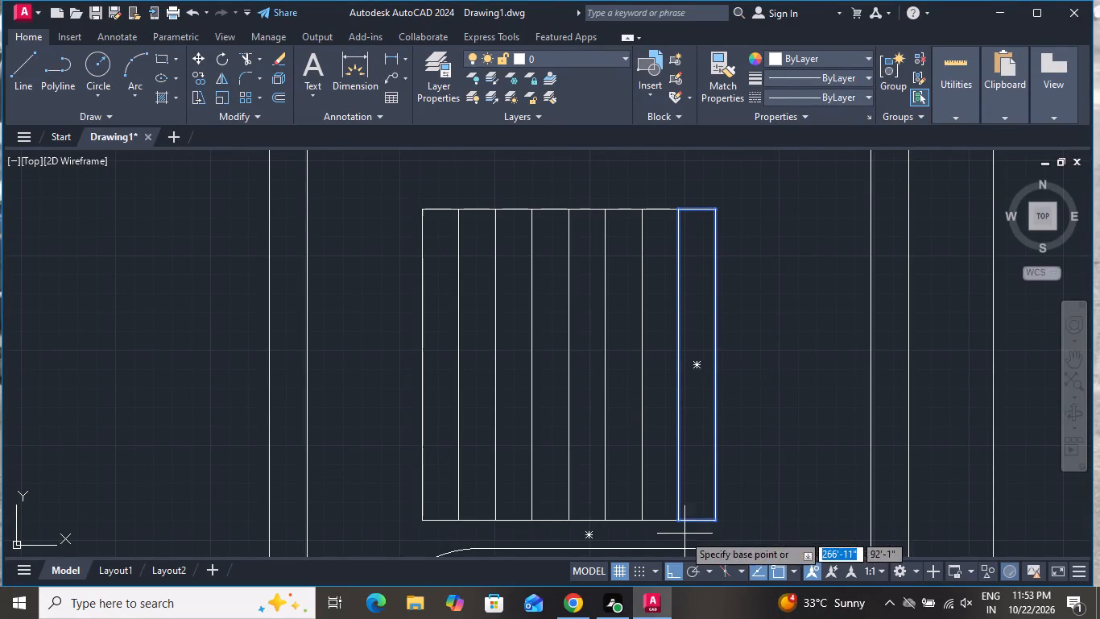
pyautogui.click(676, 524)
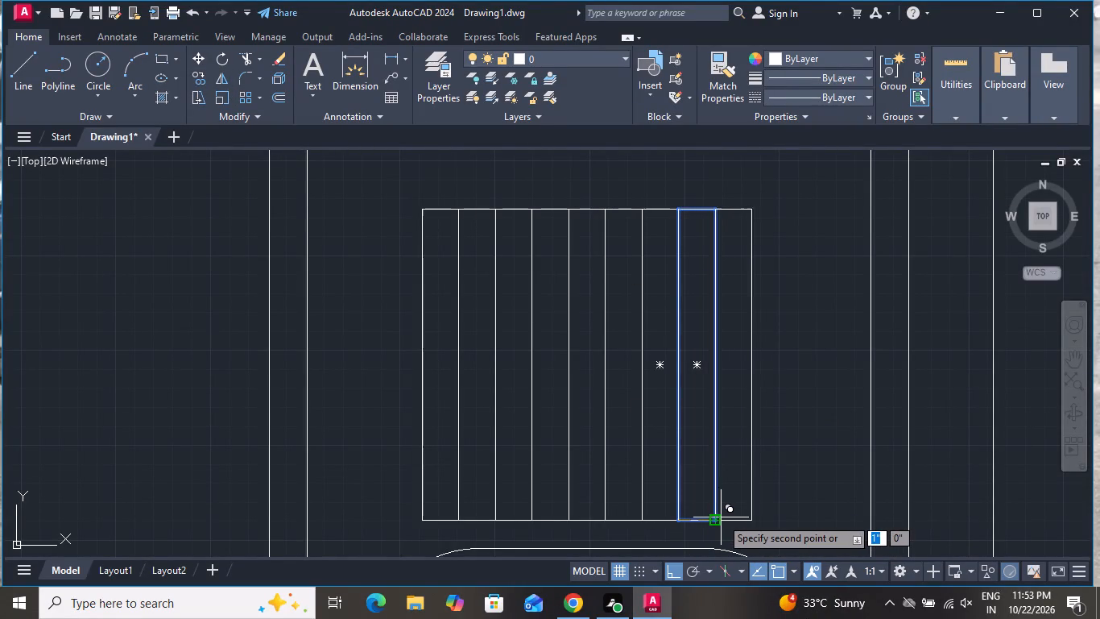
pyautogui.click(718, 517)
pyautogui.scroll(-2, 737, 480)
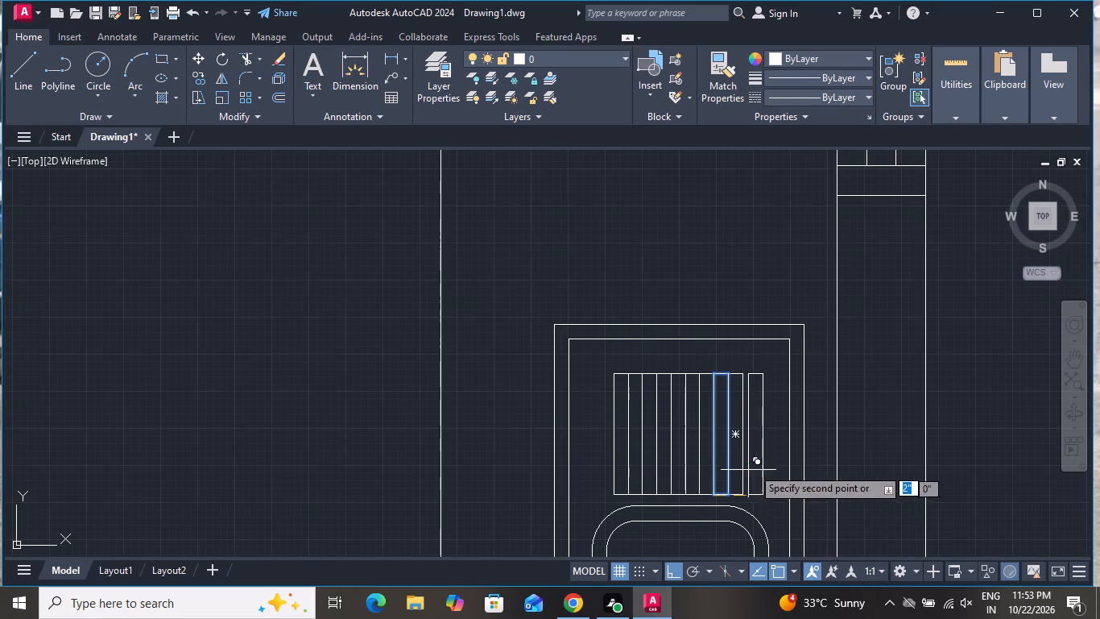
pyautogui.rightClick(762, 459)
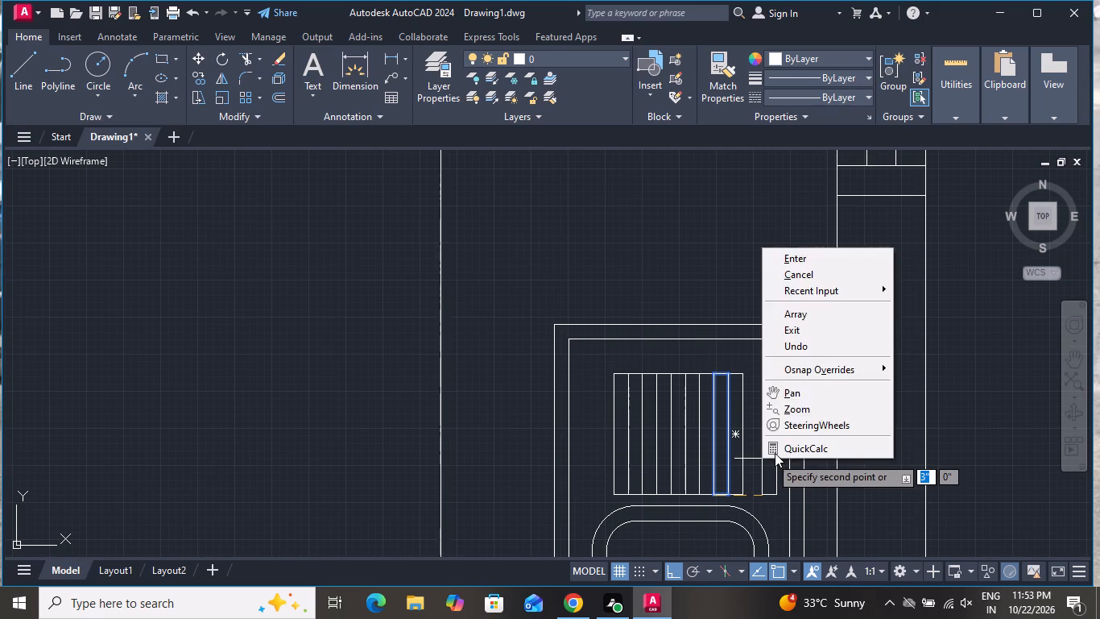
pyautogui.click(782, 276)
pyautogui.scroll(-2, 737, 371)
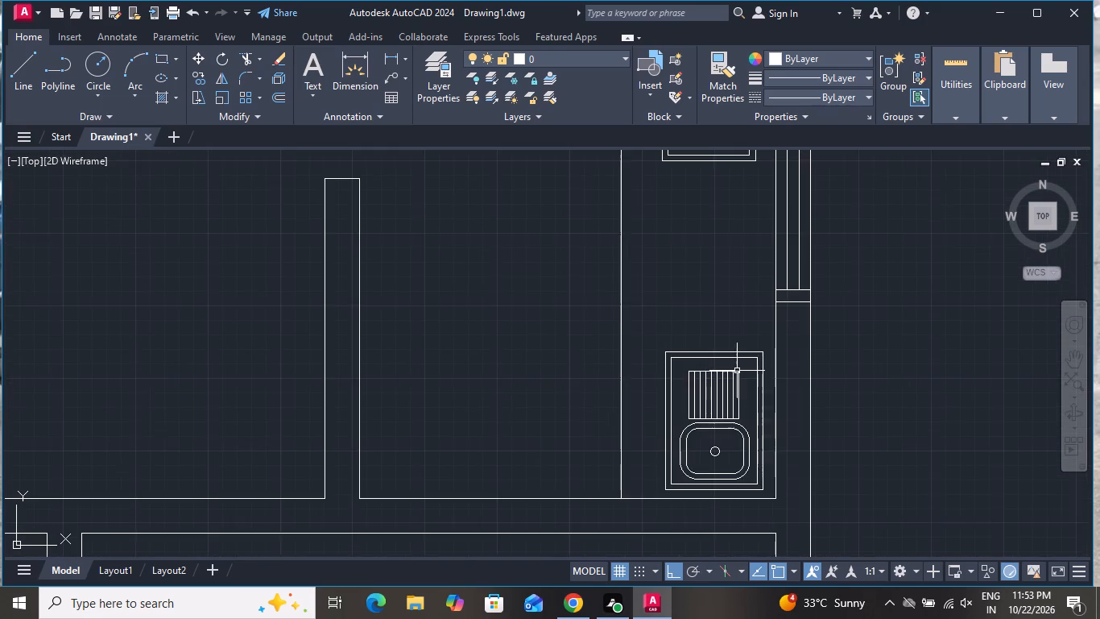
pyautogui.scroll(-1, 746, 359)
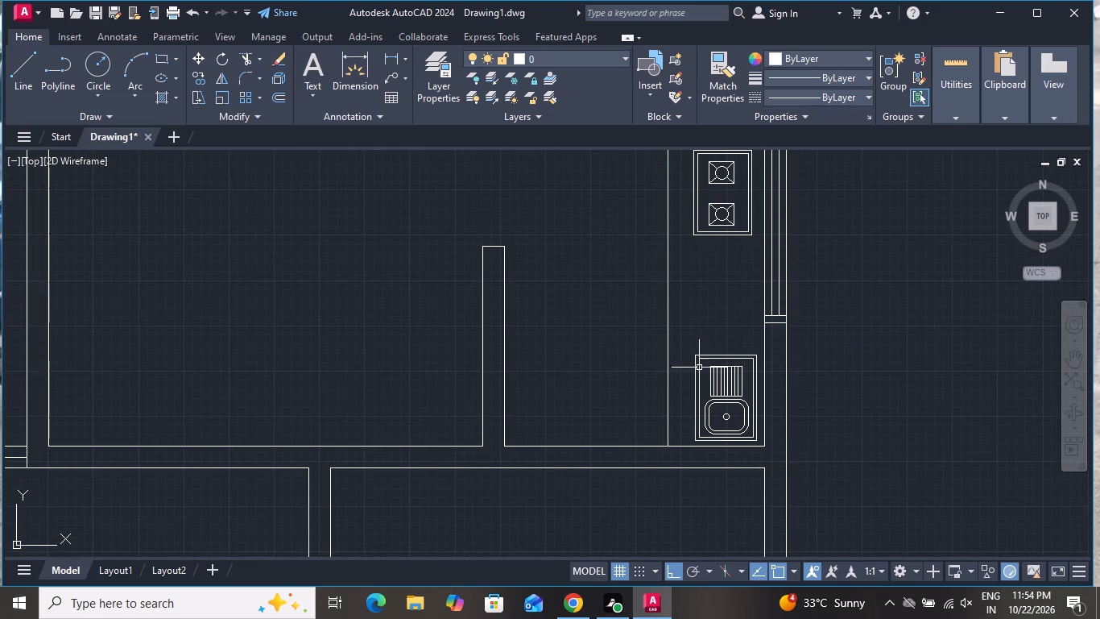
# Draw a faucet rectangle about 4" by 2" from the basin's outer right edge inward to just short of the drain circle.
pyautogui.click(163, 56)
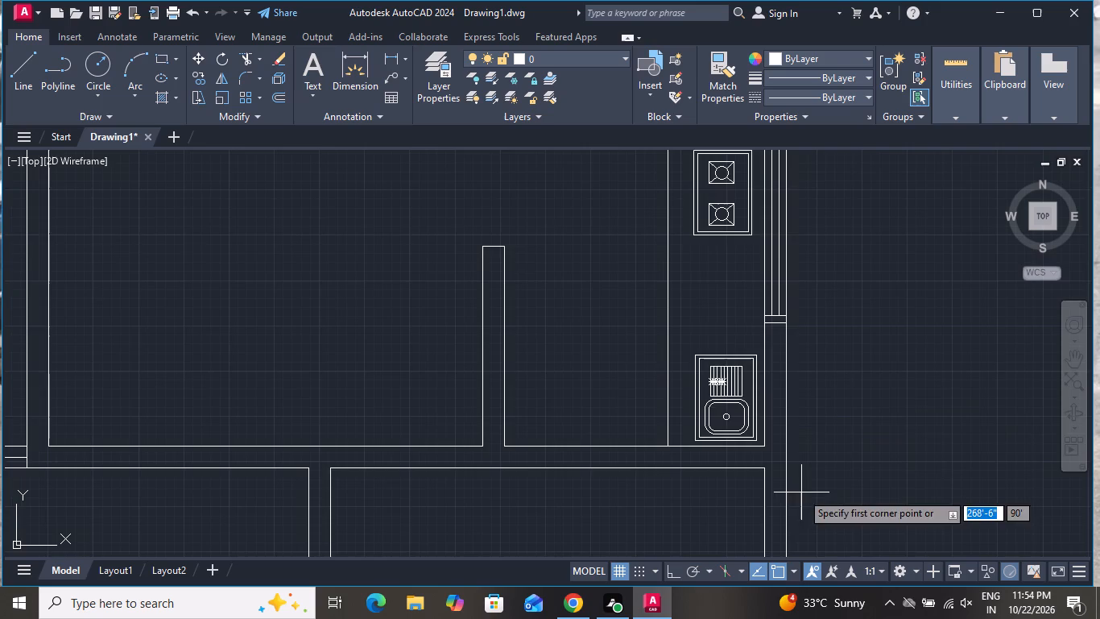
pyautogui.scroll(2, 789, 517)
pyautogui.scroll(1, 651, 218)
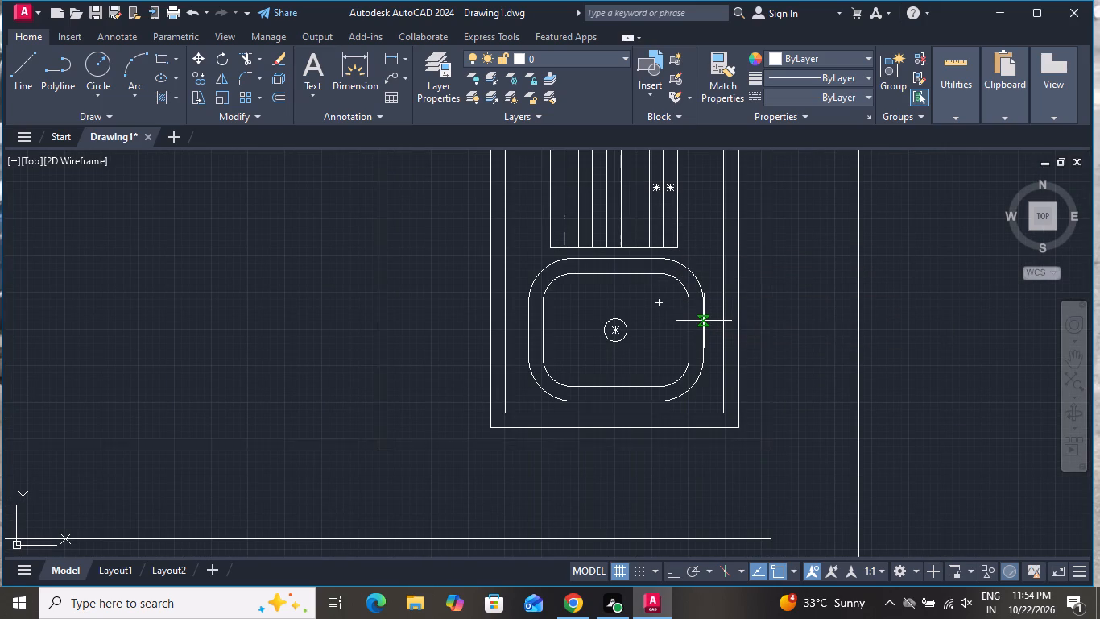
pyautogui.click(704, 321)
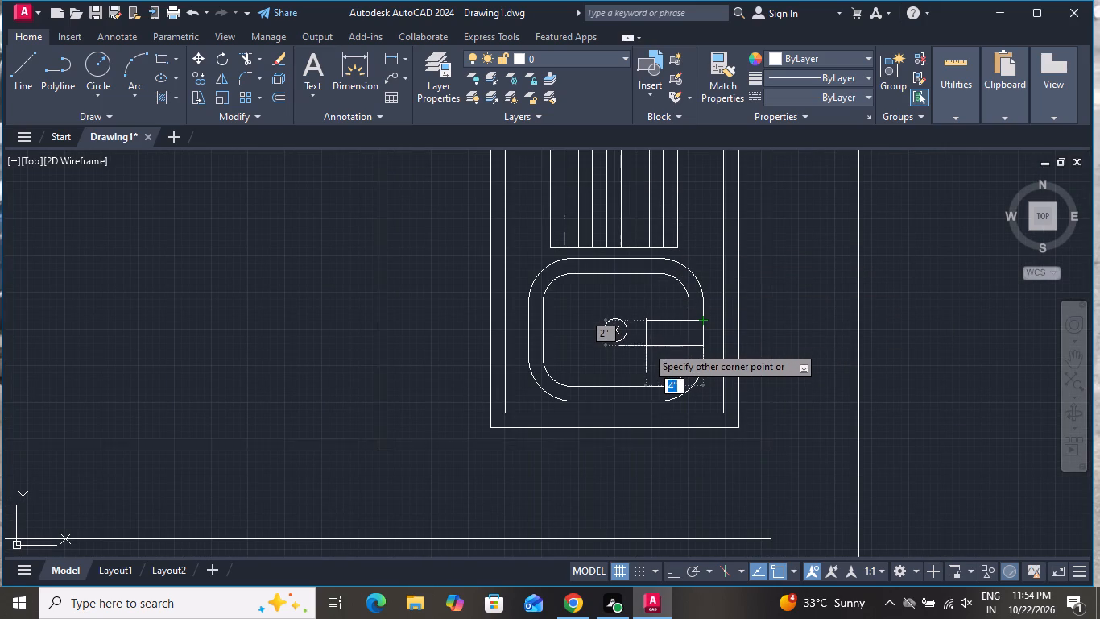
pyautogui.click(639, 347)
# Trim away the part of the basin's inner outline that crosses inside the faucet rectangle.
pyautogui.scroll(-1, 648, 383)
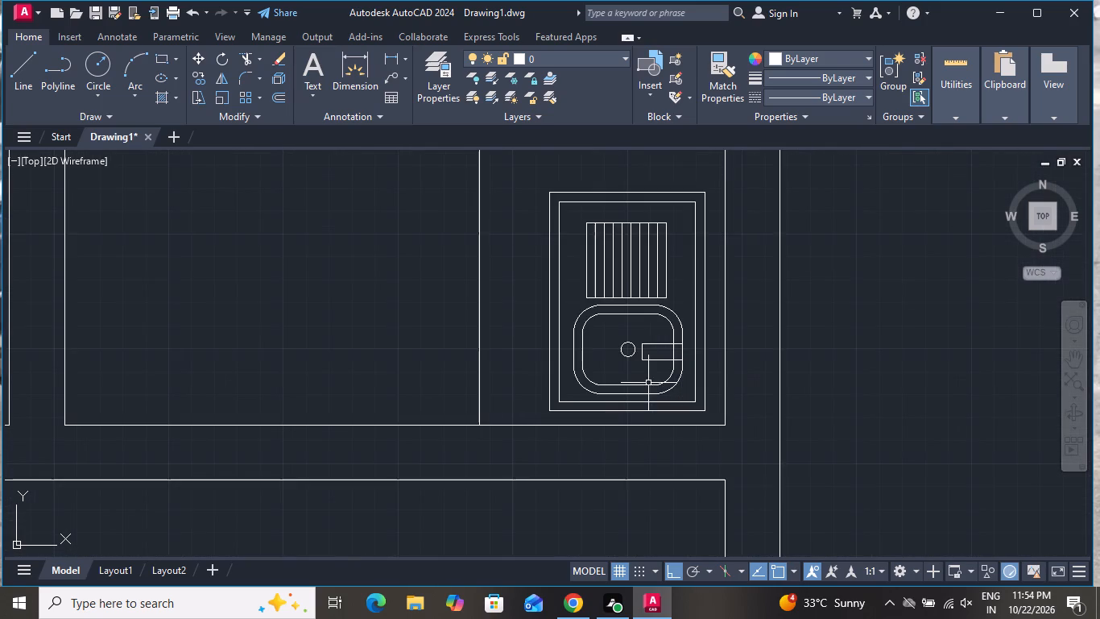
pyautogui.scroll(-1, 638, 393)
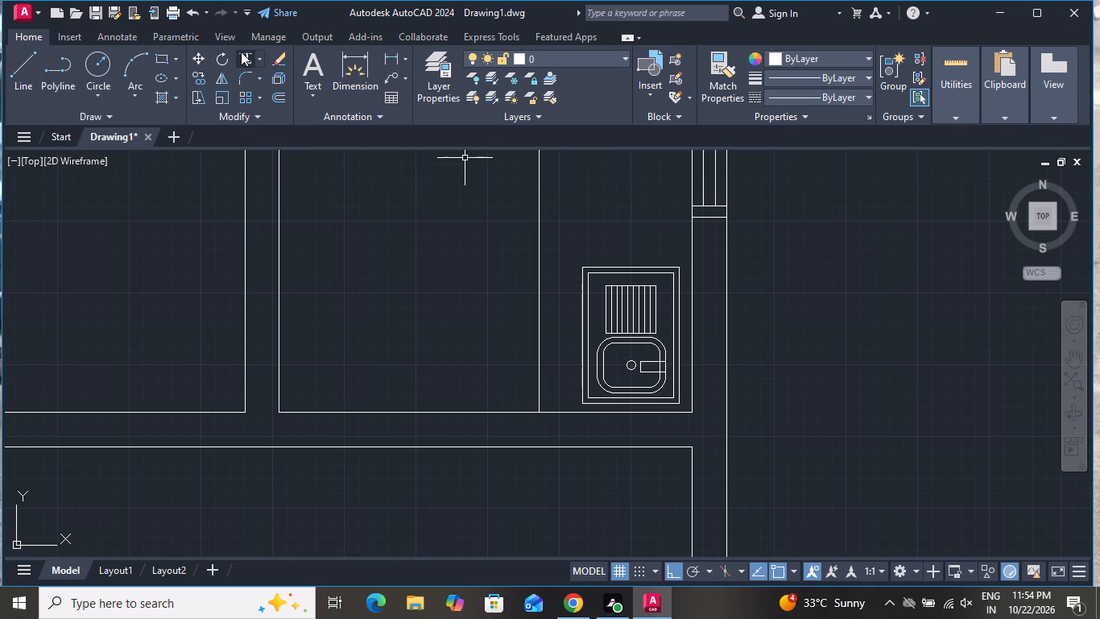
pyautogui.click(241, 52)
pyautogui.scroll(3, 658, 372)
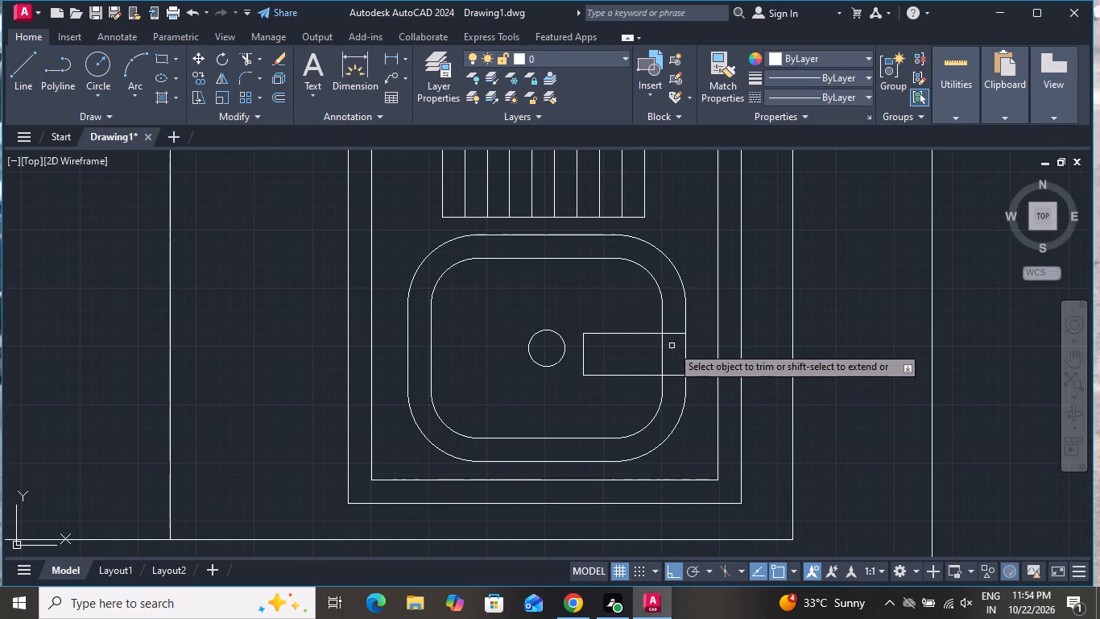
pyautogui.click(672, 345)
pyautogui.click(644, 348)
pyautogui.rightClick(644, 344)
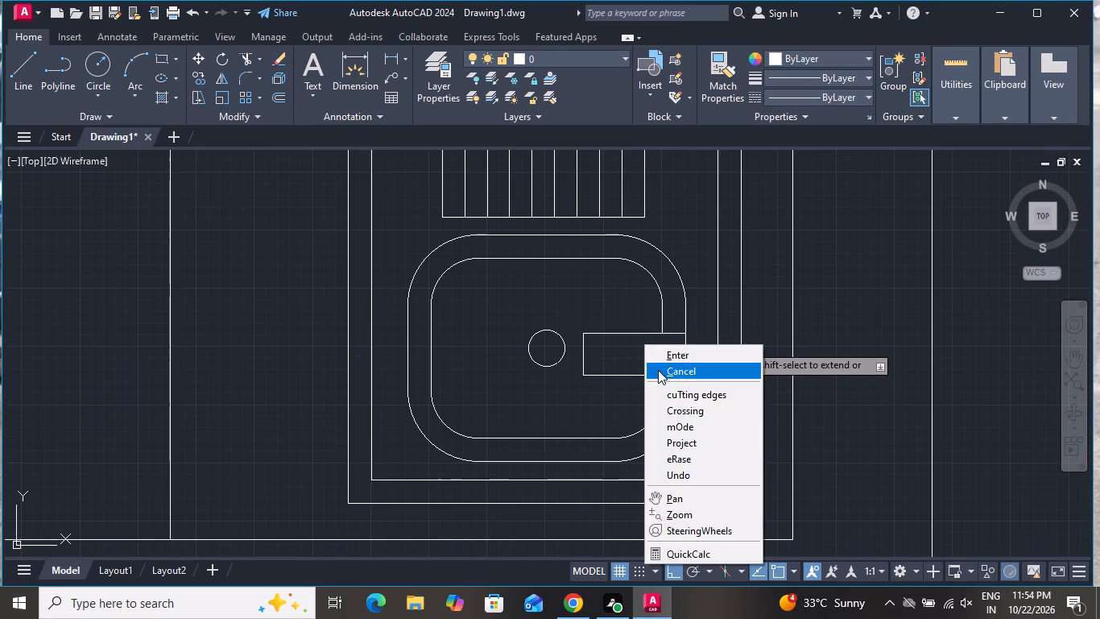
pyautogui.click(658, 370)
pyautogui.scroll(-6, 658, 370)
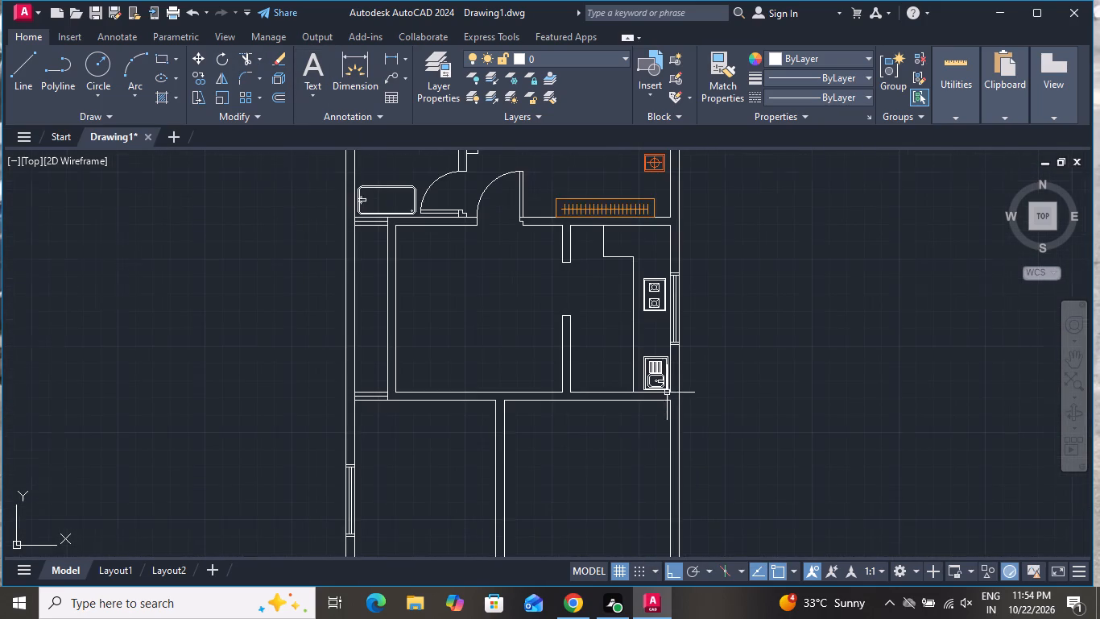
pyautogui.scroll(-1, 668, 395)
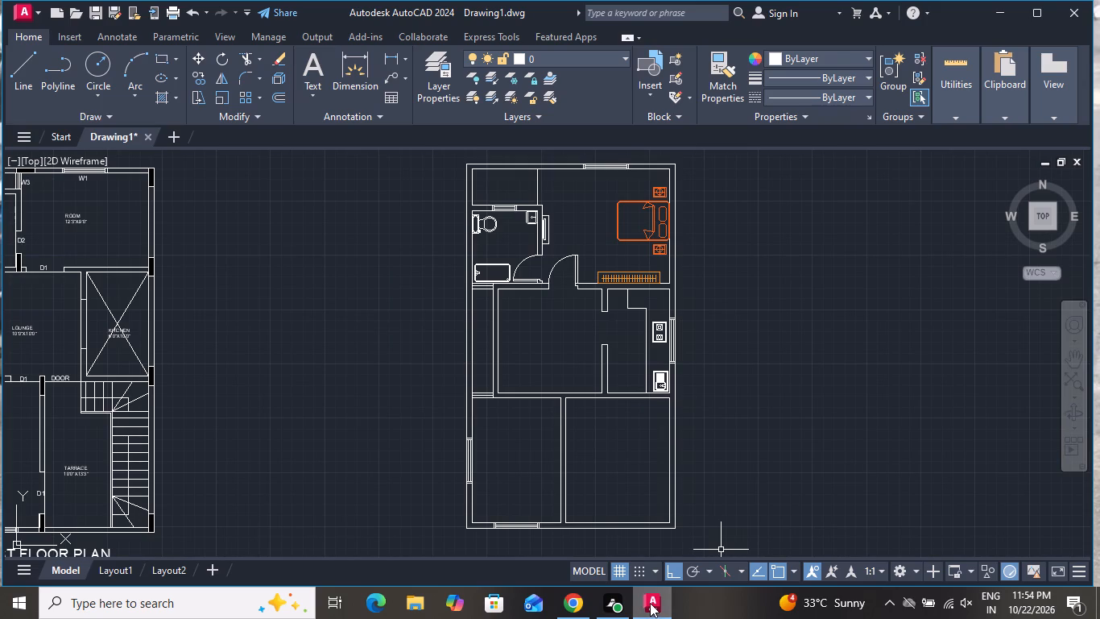
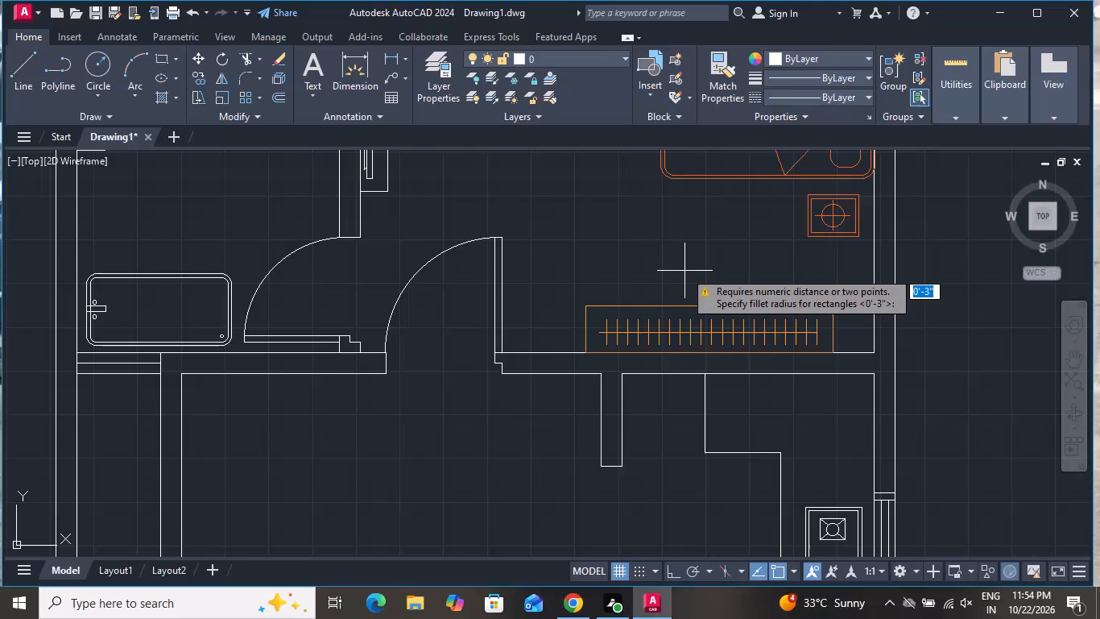
# Draw an appliance rectangle about 2' wide in the kitchen's lower-left corner, with the fillet radius set by two picked points.
pyautogui.click(684, 271)
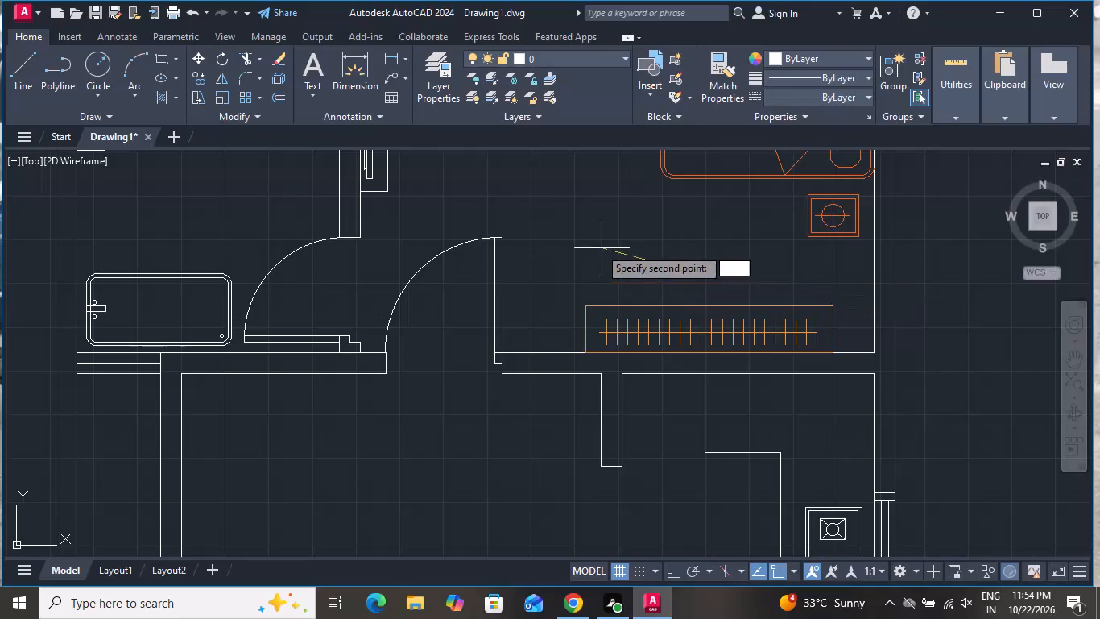
pyautogui.click(597, 245)
pyautogui.scroll(2, 626, 404)
pyautogui.scroll(-3, 631, 339)
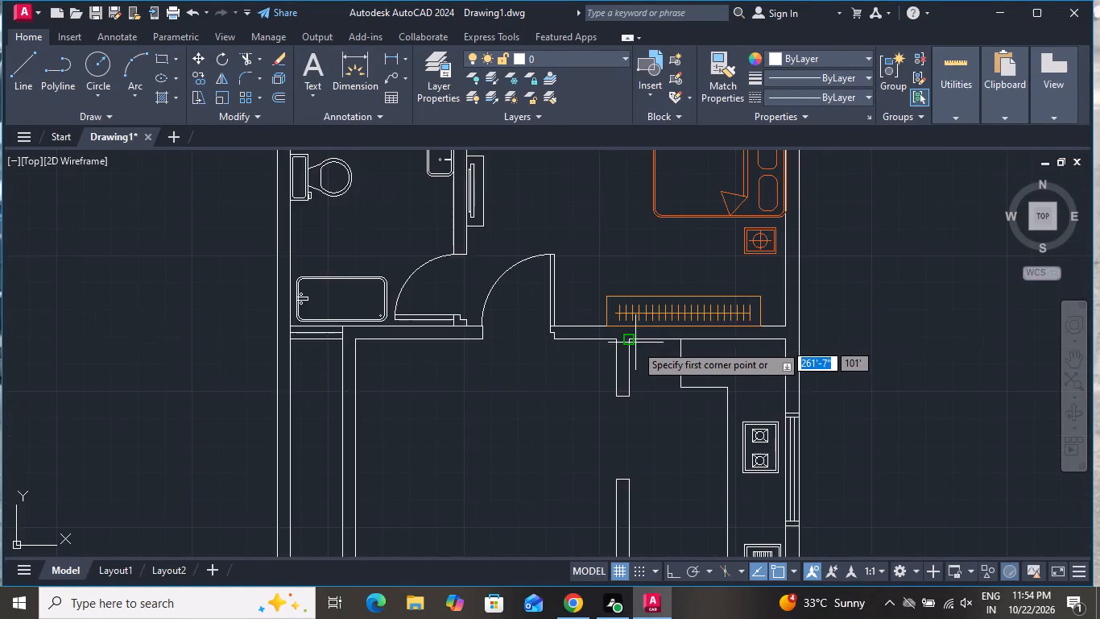
pyautogui.scroll(-2, 658, 345)
pyautogui.scroll(2, 647, 451)
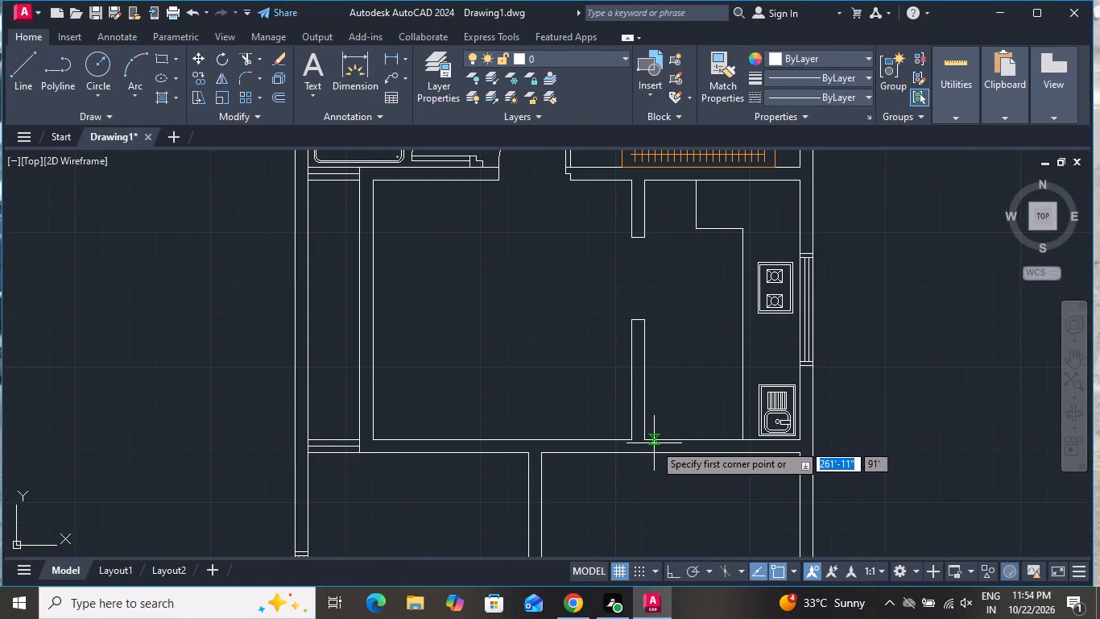
pyautogui.click(649, 441)
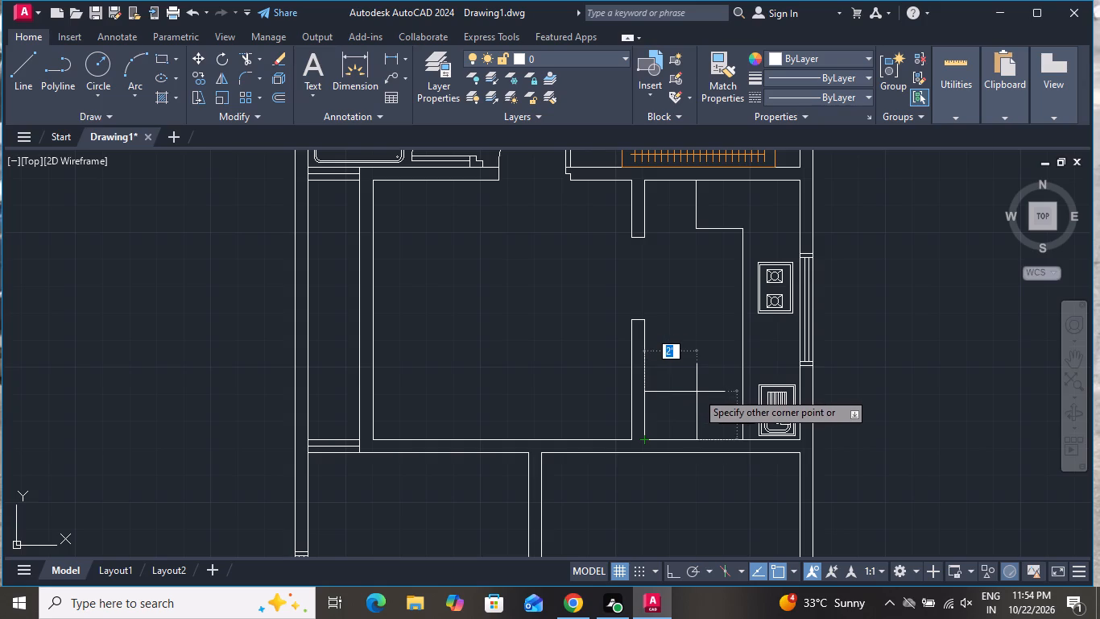
pyautogui.click(696, 391)
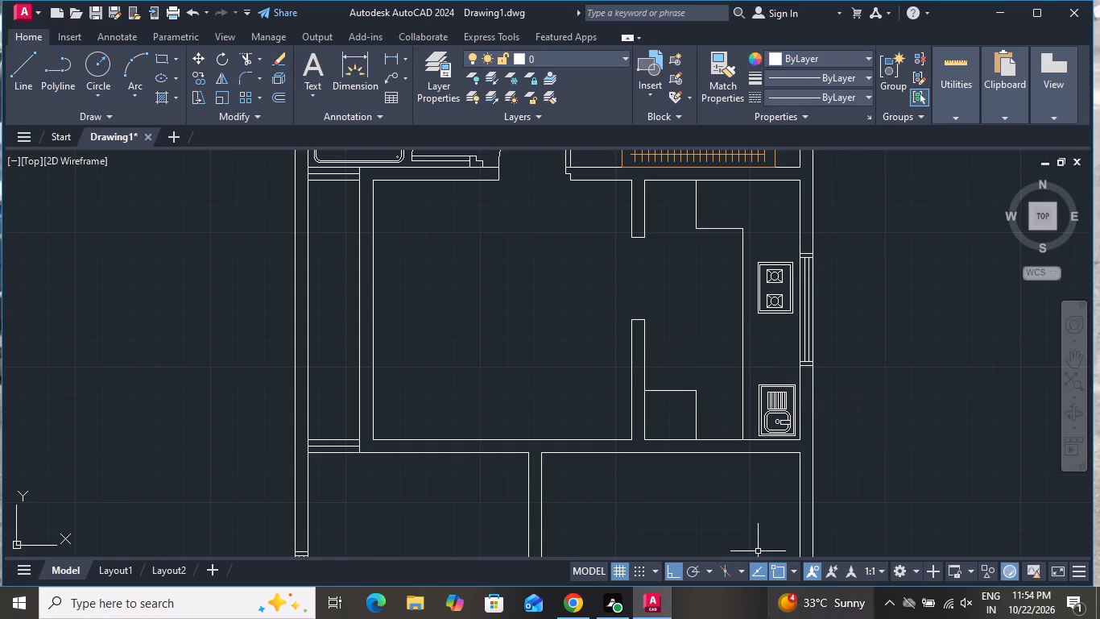
# Offset the new appliance rectangle in the kitchen's lower-left corner 1" inward.
pyautogui.write('O')
pyautogui.press('space')
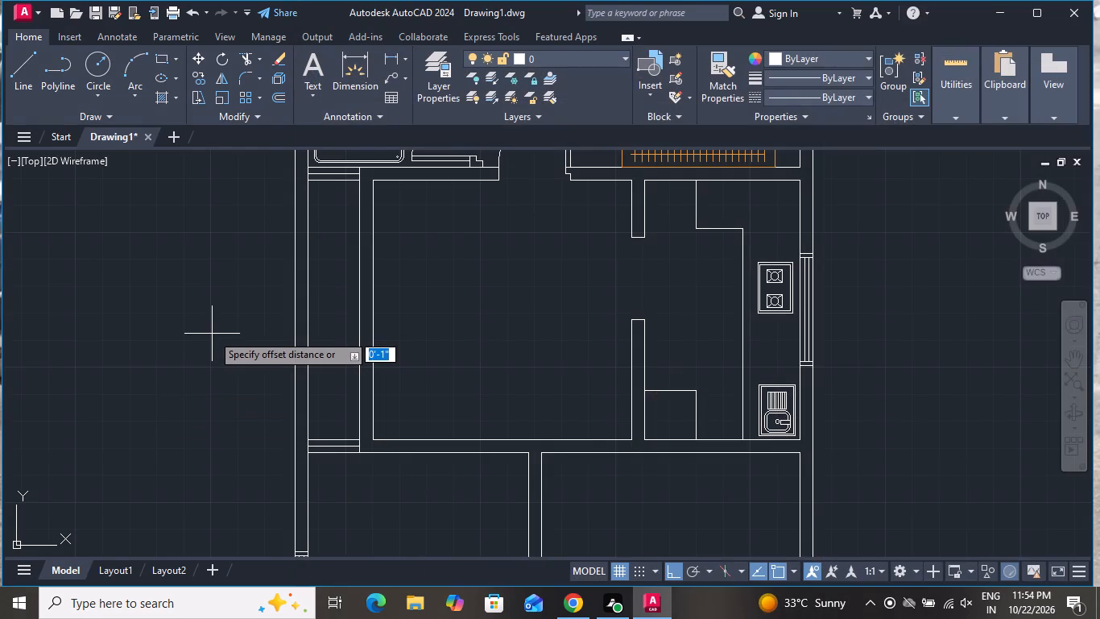
pyautogui.press('1')
pyautogui.hotkey('shift', '"')
pyautogui.press('Return')
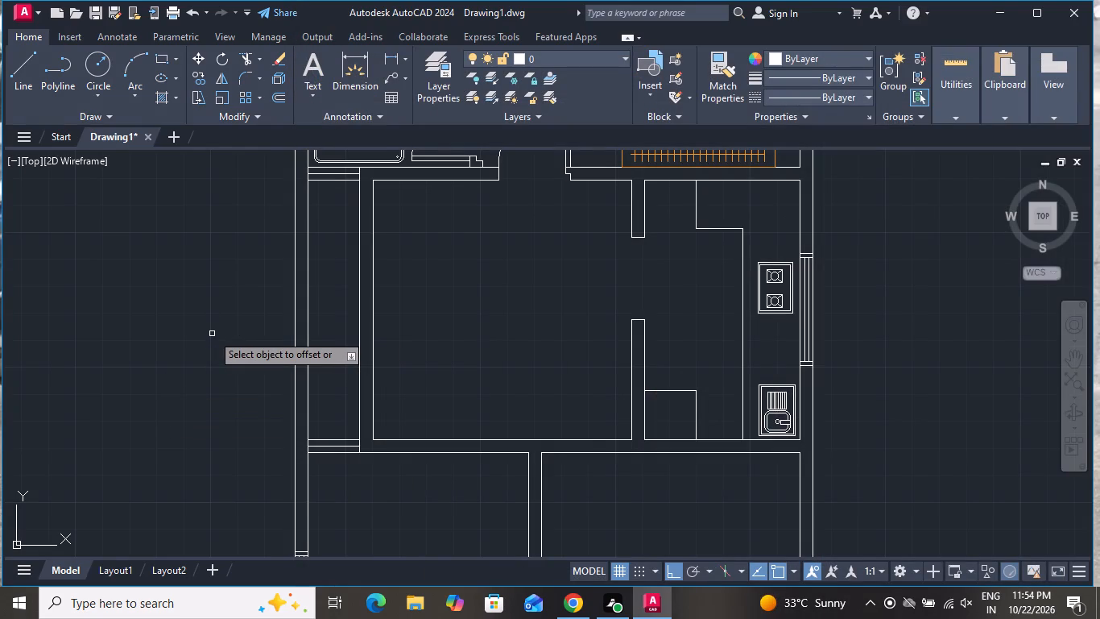
pyautogui.scroll(1, 822, 260)
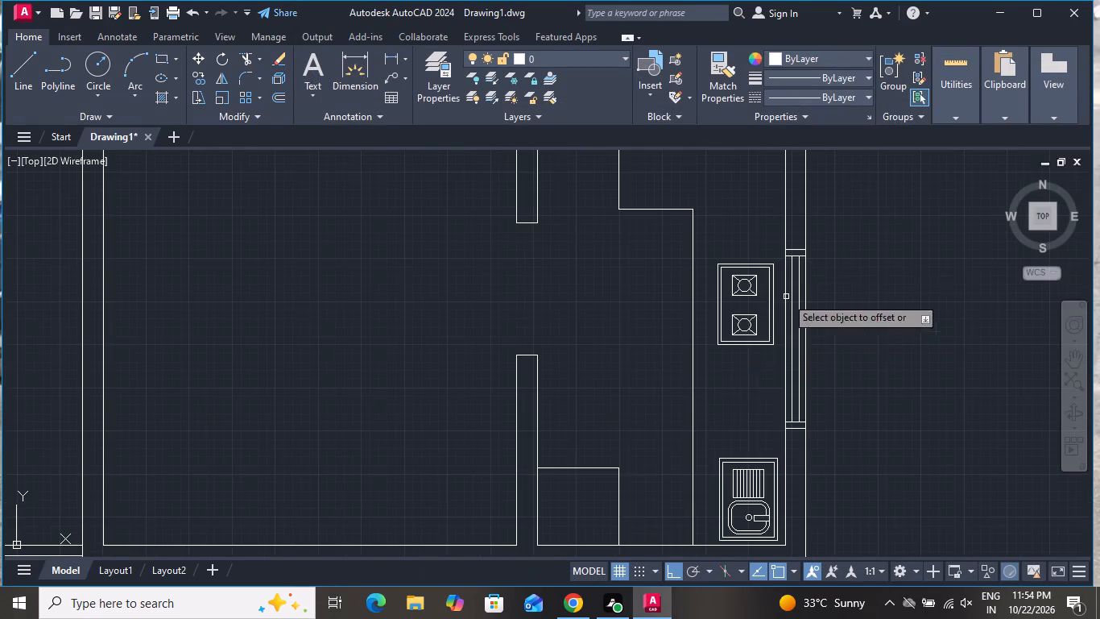
pyautogui.click(559, 469)
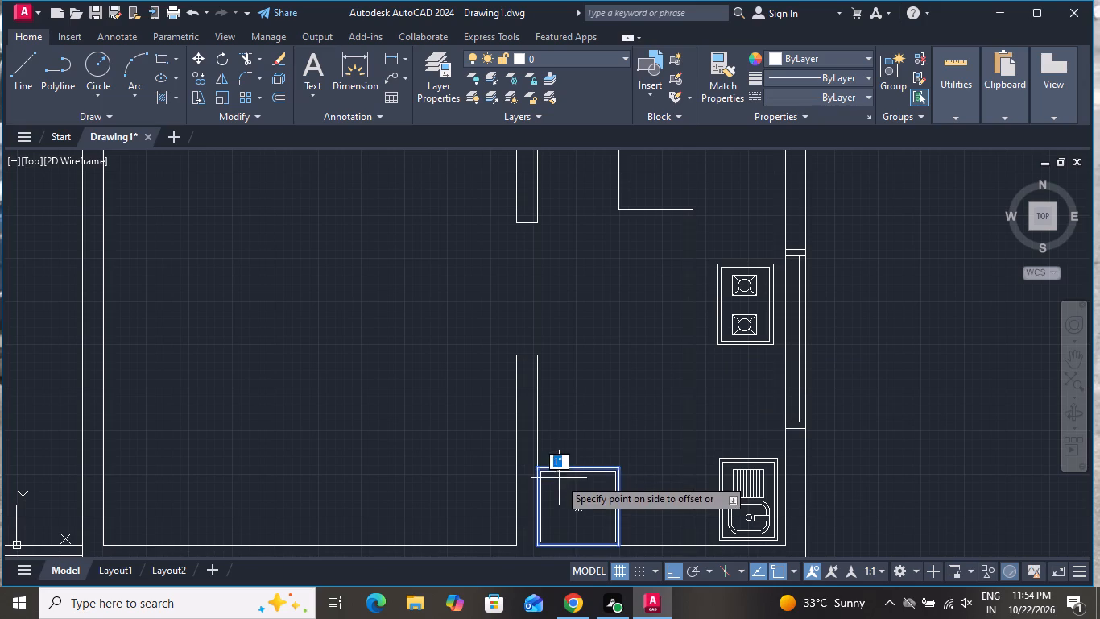
pyautogui.click(559, 478)
pyautogui.rightClick(557, 351)
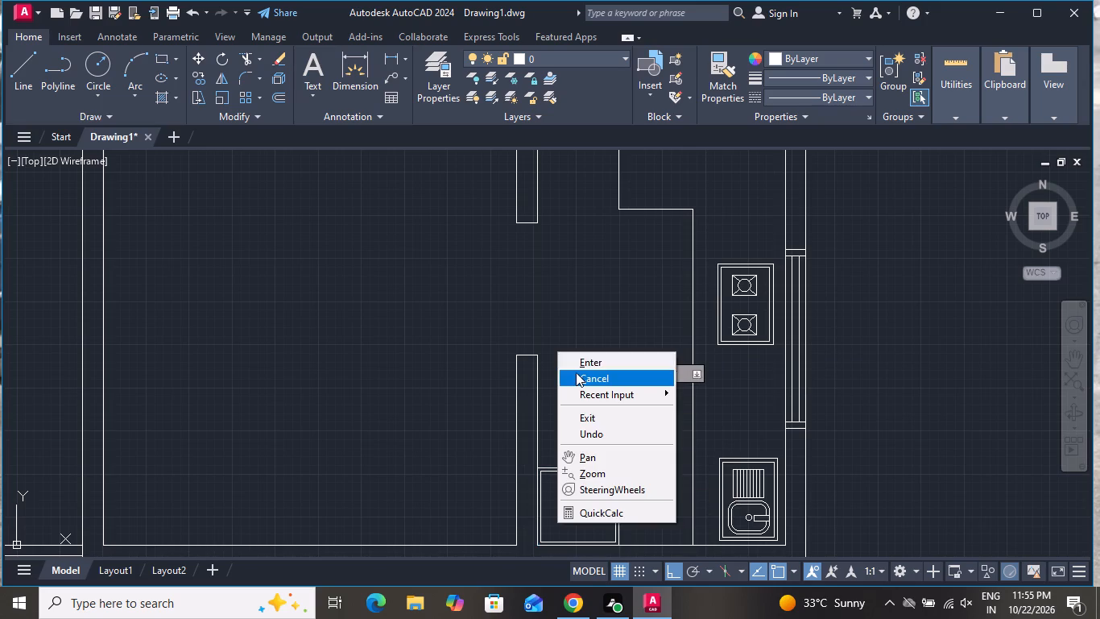
pyautogui.click(576, 374)
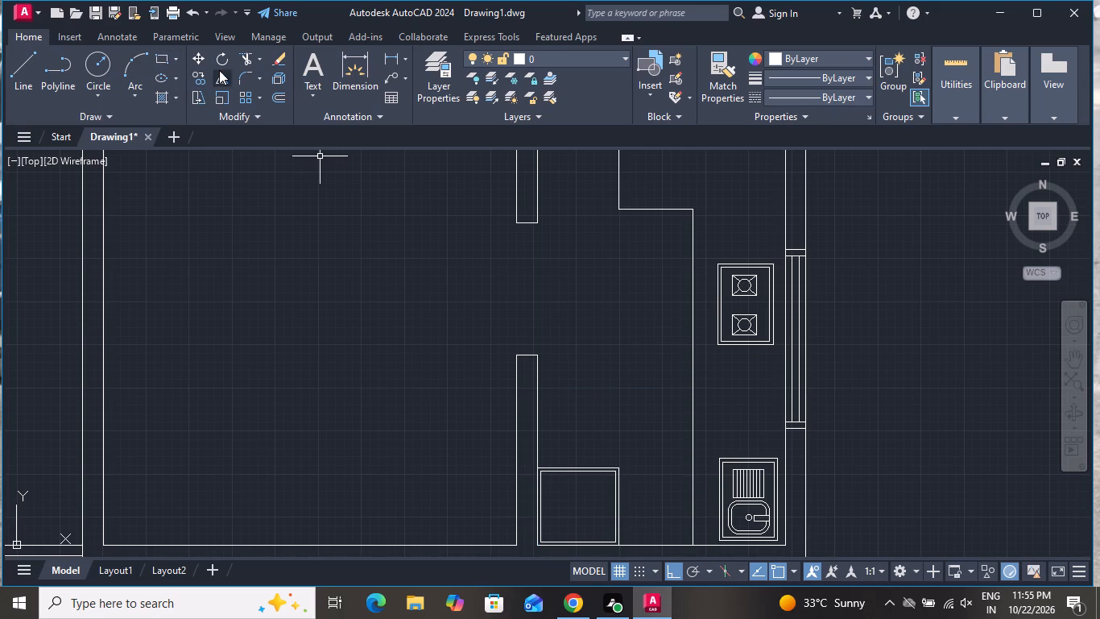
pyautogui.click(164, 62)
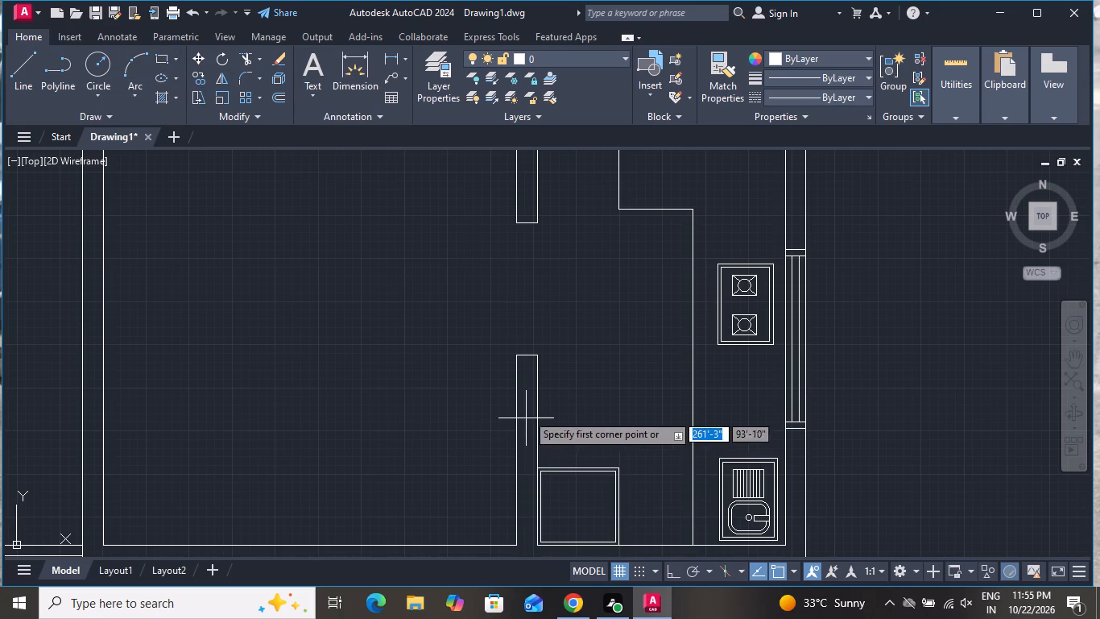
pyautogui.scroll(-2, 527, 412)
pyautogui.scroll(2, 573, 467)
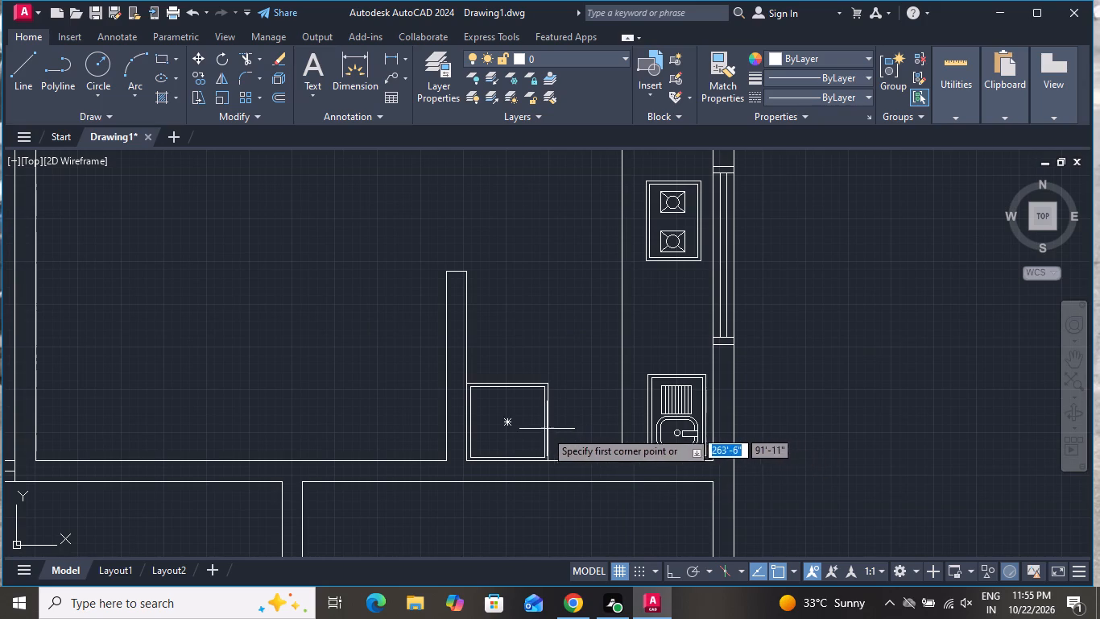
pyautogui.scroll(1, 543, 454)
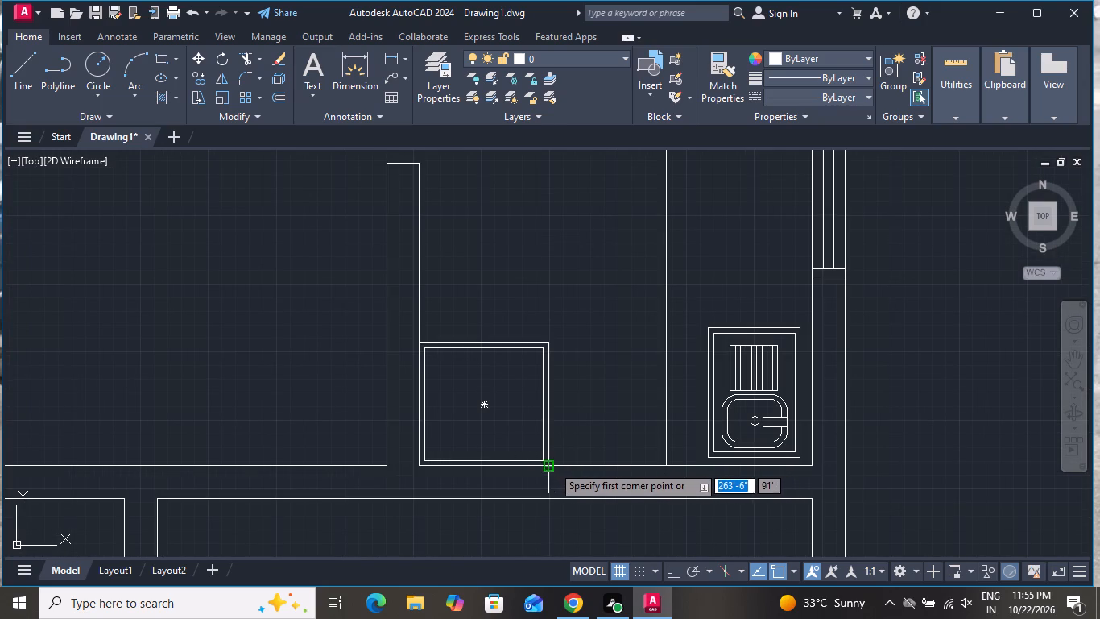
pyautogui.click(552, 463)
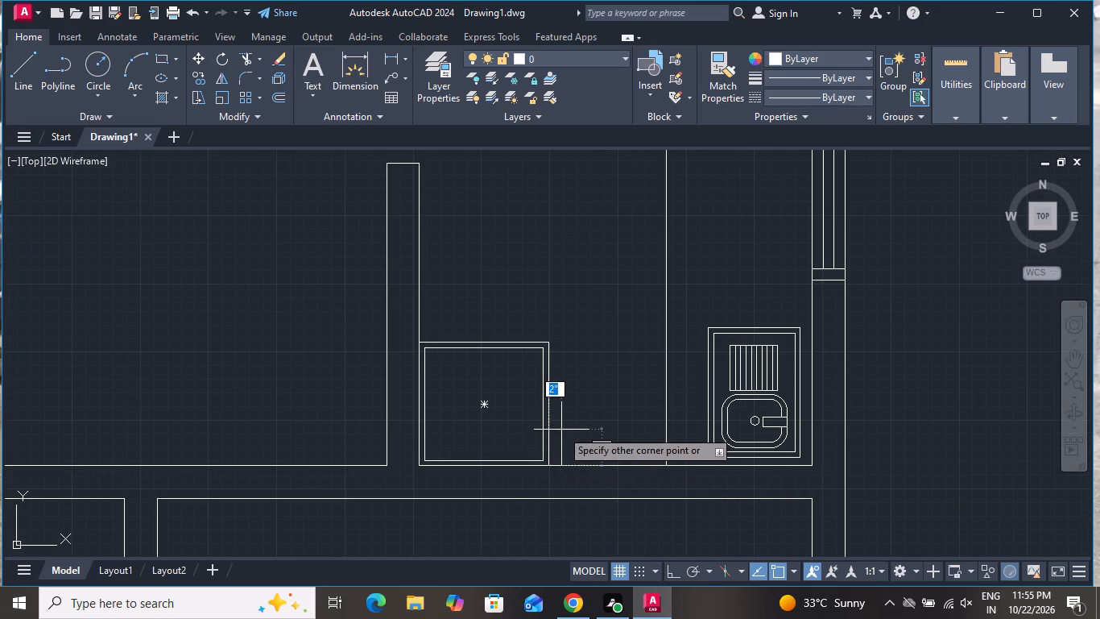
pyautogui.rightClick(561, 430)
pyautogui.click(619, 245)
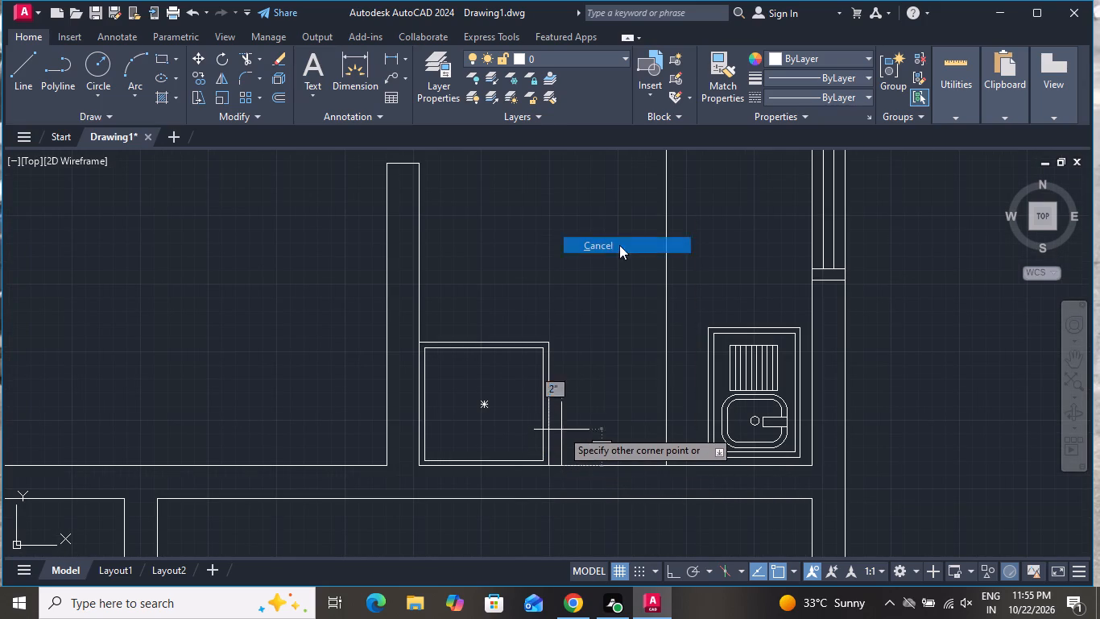
# Draw a narrow handle rectangle about 1" wide on the outside of the appliance's right edge, near its lower corner.
pyautogui.click(162, 56)
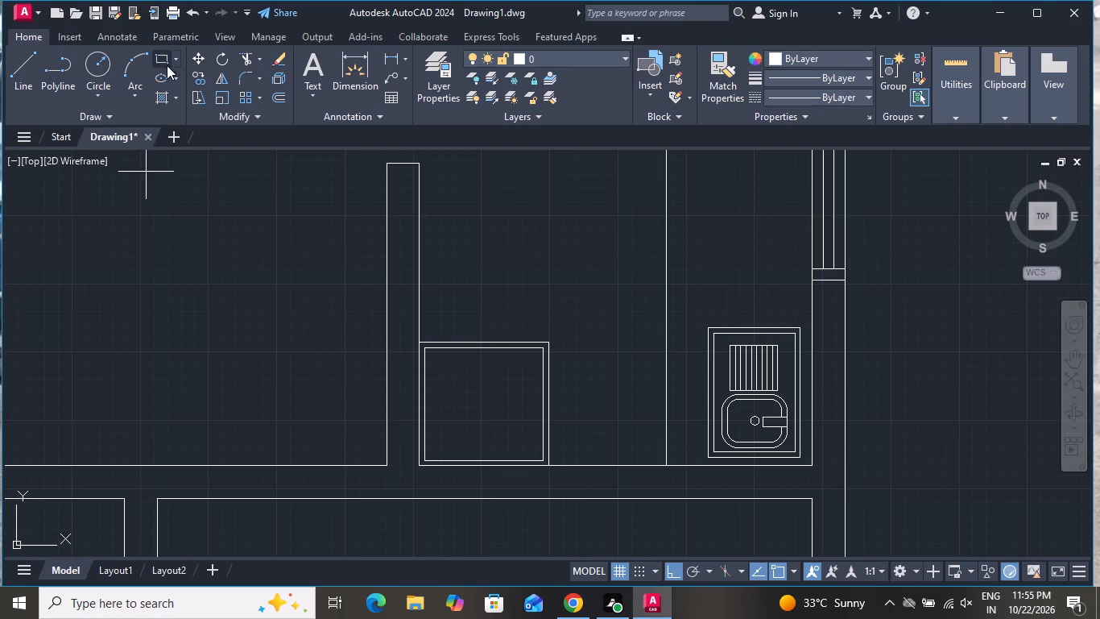
pyautogui.scroll(1, 586, 449)
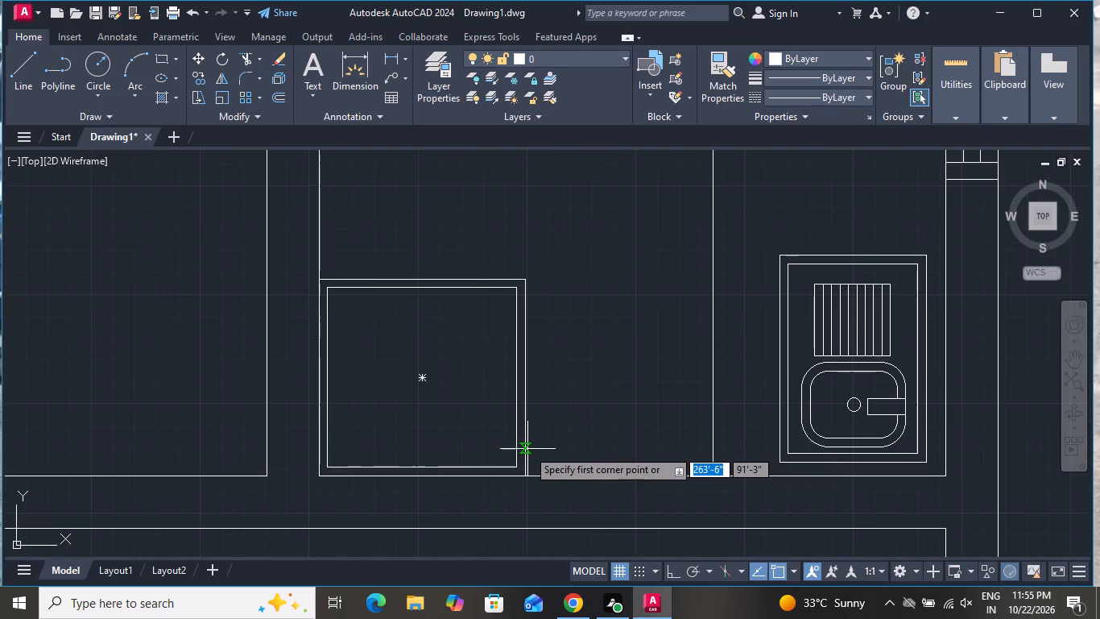
pyautogui.click(525, 451)
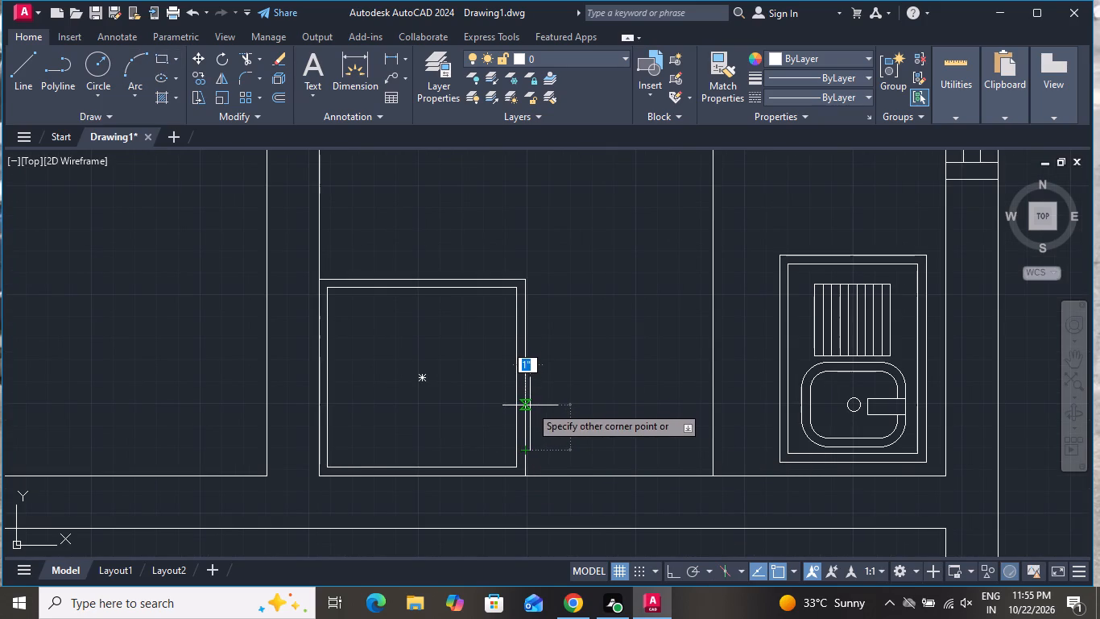
pyautogui.click(536, 414)
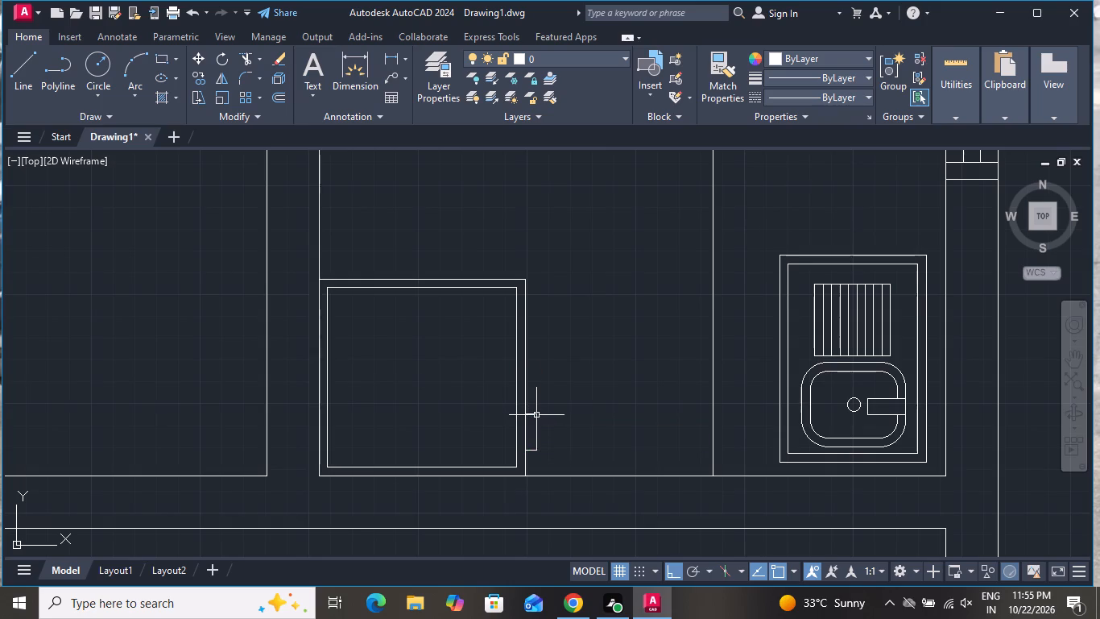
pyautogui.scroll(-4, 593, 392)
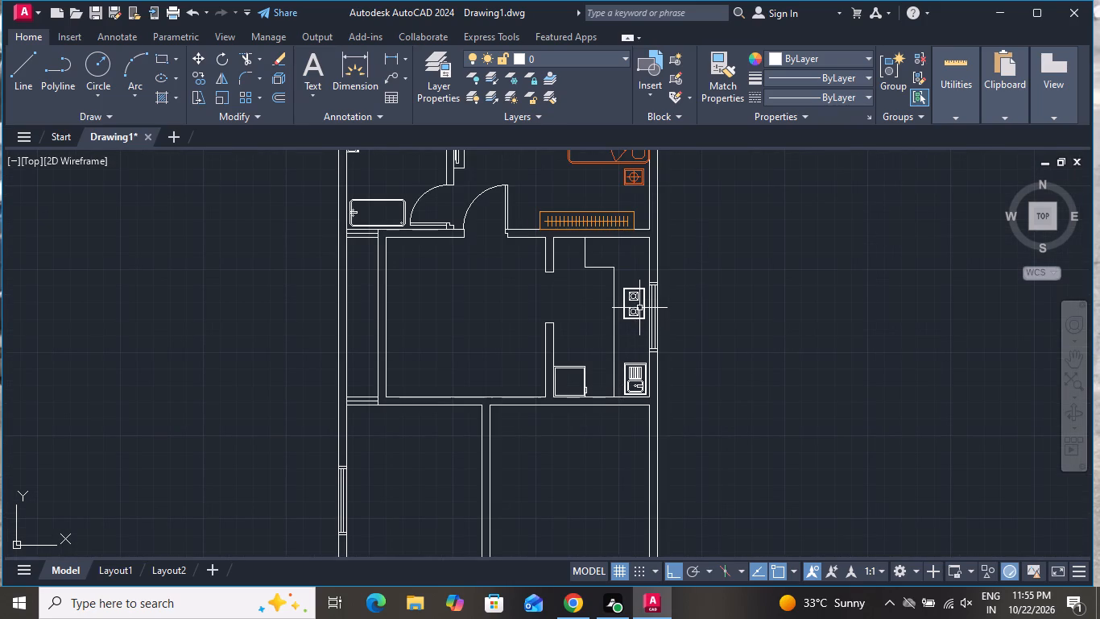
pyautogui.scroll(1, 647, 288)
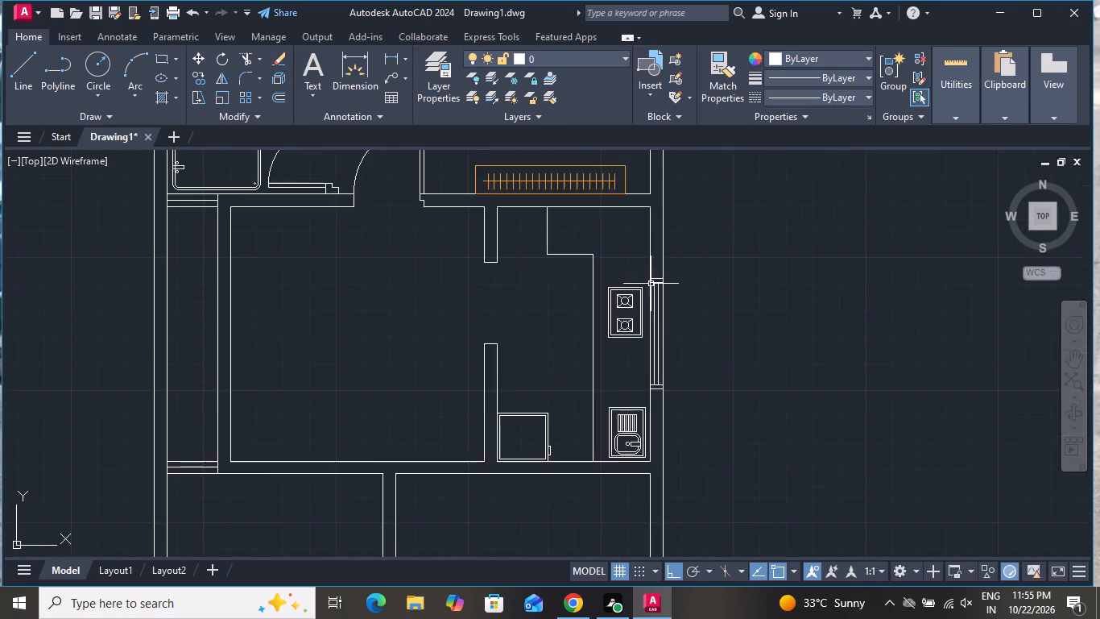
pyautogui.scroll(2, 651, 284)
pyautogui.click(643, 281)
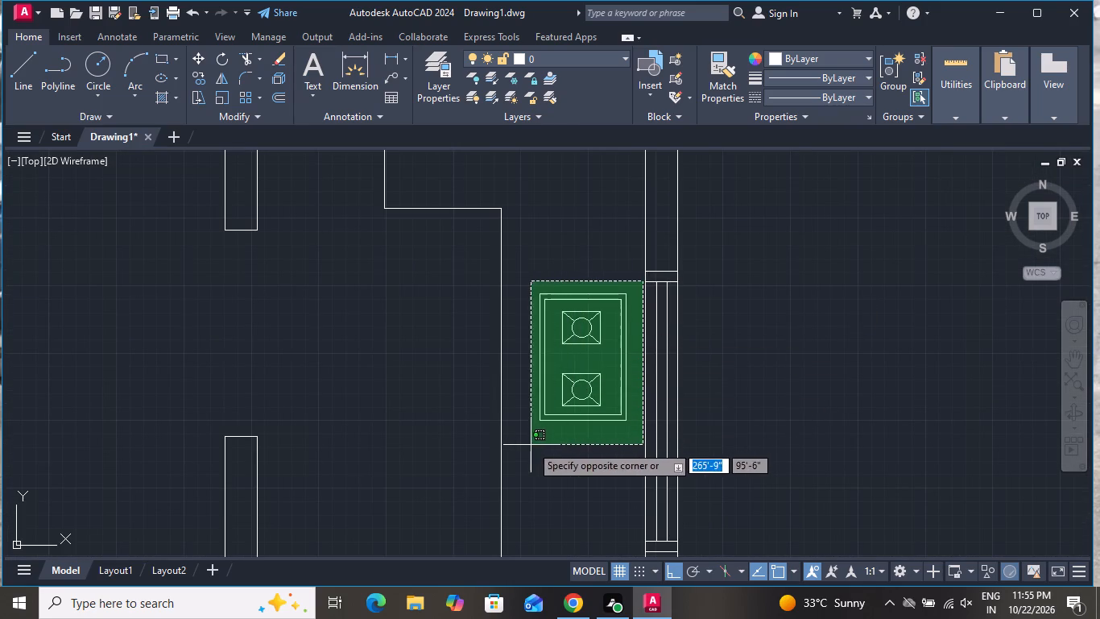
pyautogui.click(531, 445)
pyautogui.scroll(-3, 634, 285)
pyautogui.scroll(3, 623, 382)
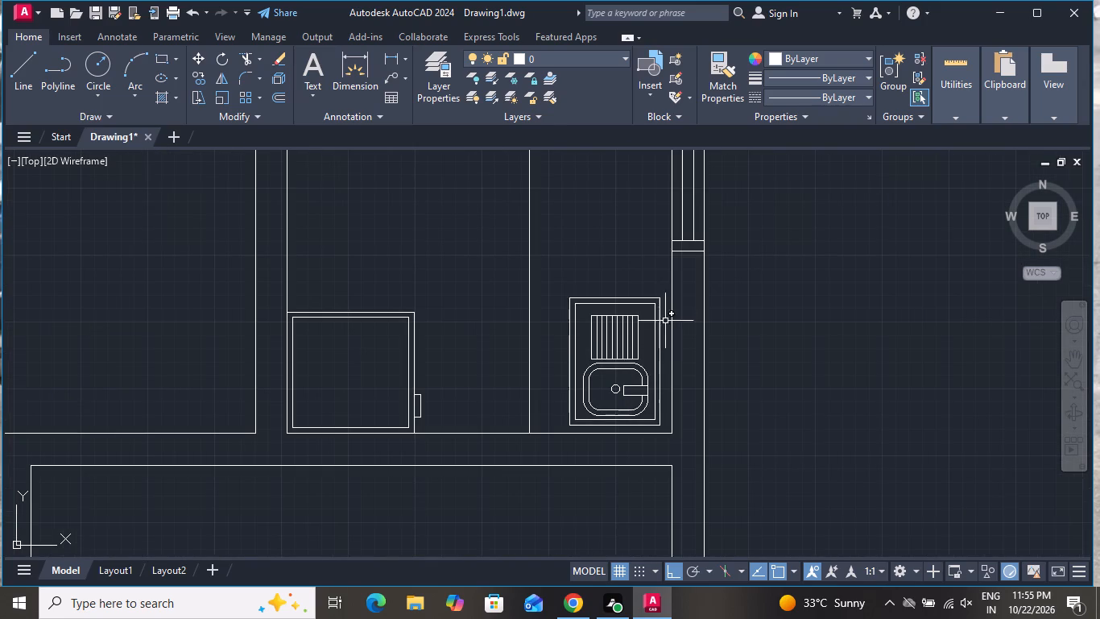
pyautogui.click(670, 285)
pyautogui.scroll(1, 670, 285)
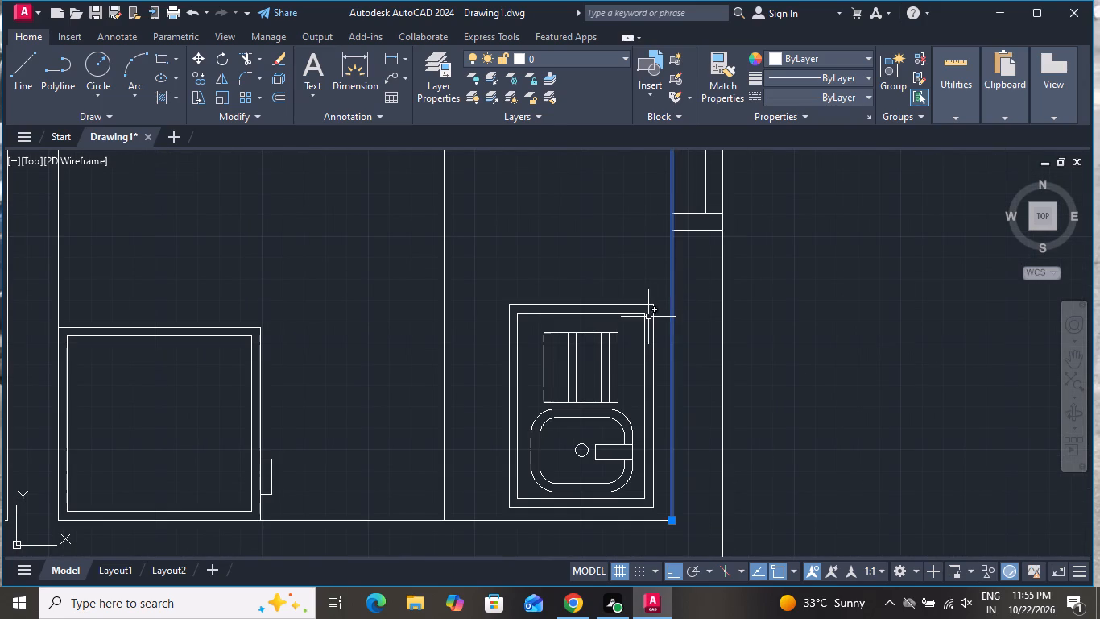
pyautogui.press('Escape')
# Change the colour of the whole kitchen sink and the two-burner cooktop to 242,113,114.
pyautogui.click(658, 289)
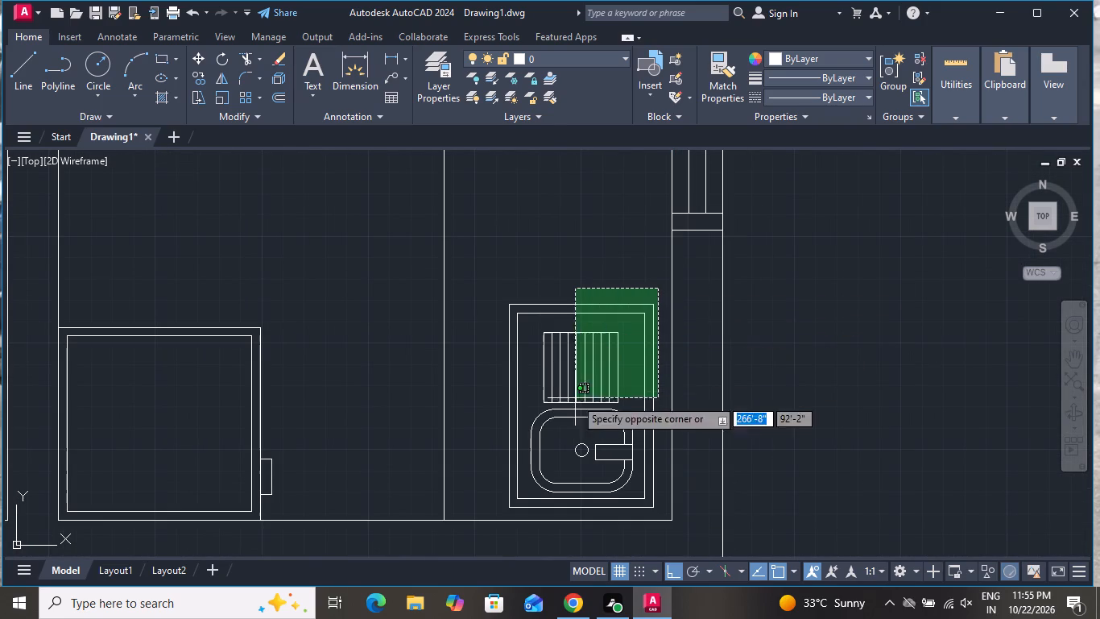
pyautogui.click(489, 510)
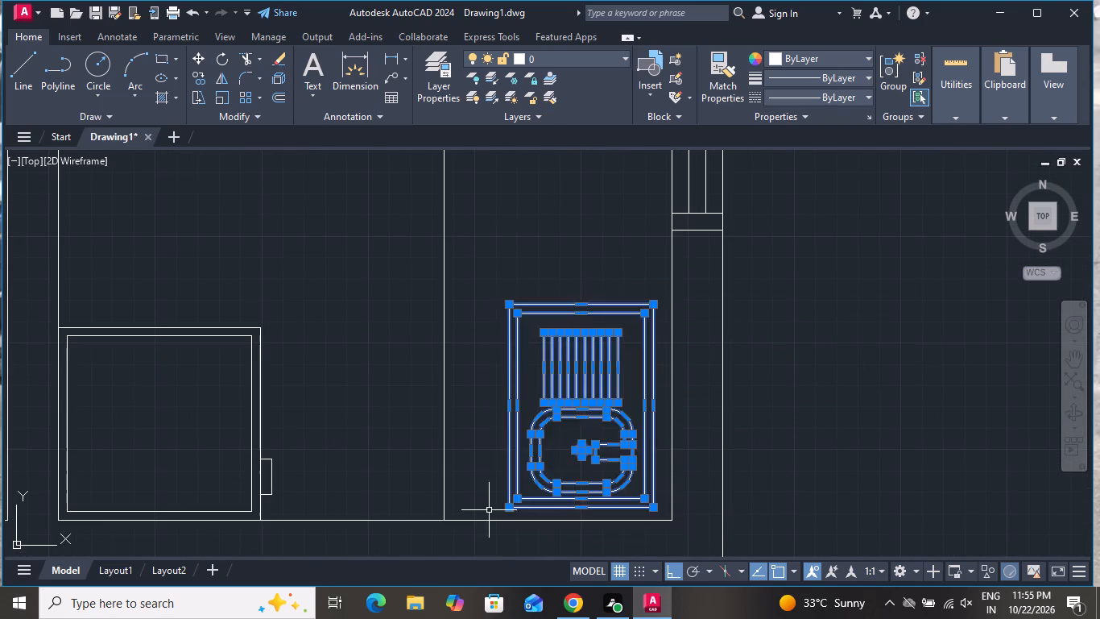
pyautogui.scroll(-2, 491, 513)
pyautogui.scroll(2, 560, 238)
pyautogui.click(560, 236)
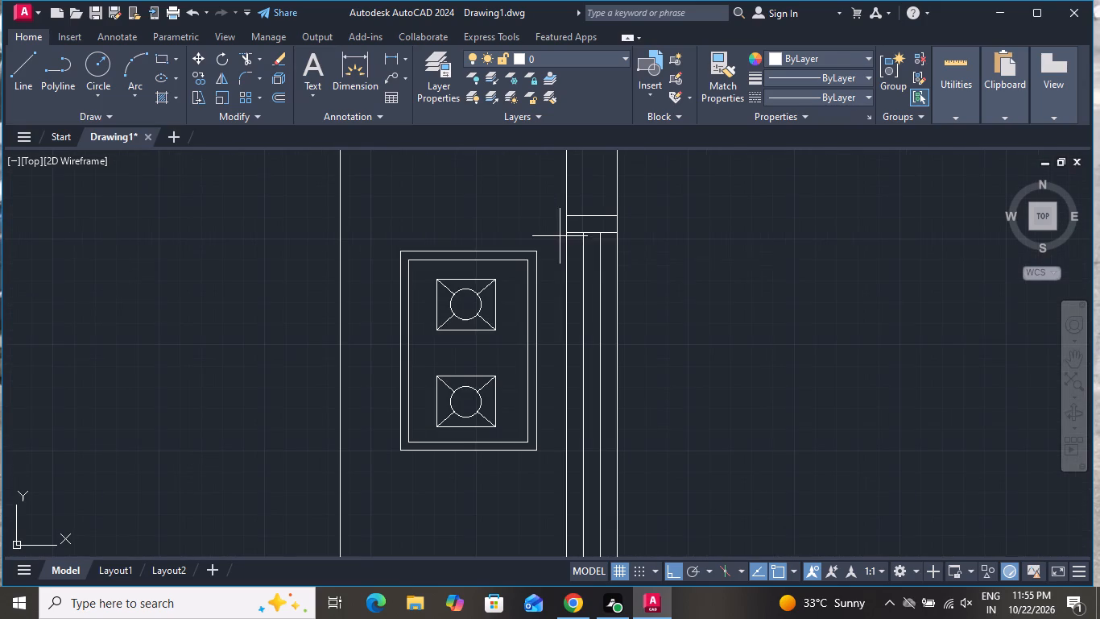
pyautogui.click(370, 474)
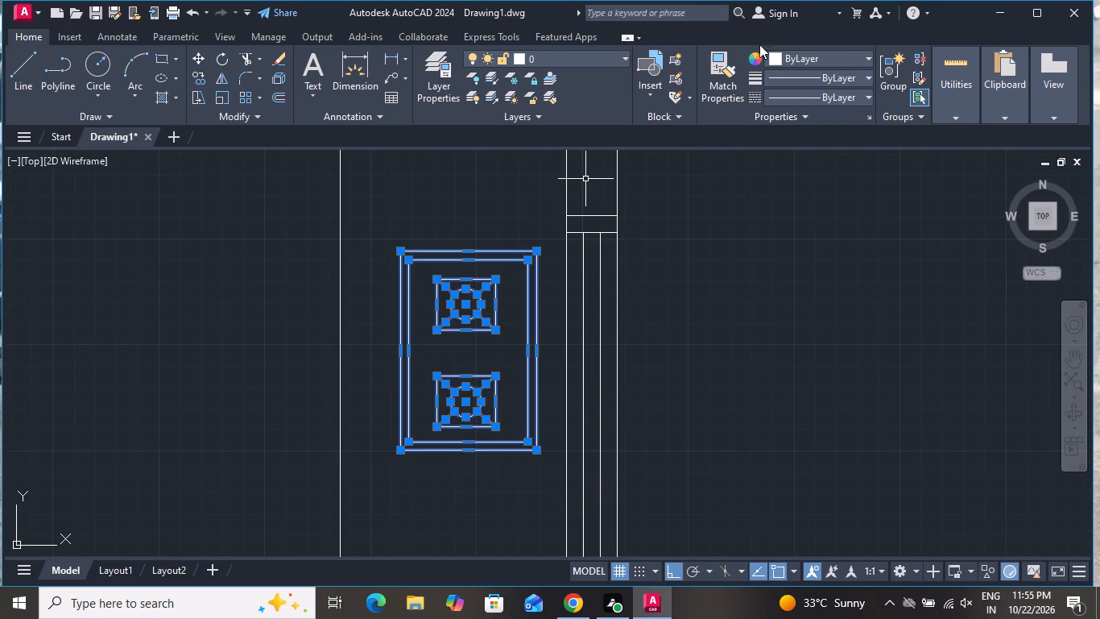
pyautogui.click(792, 56)
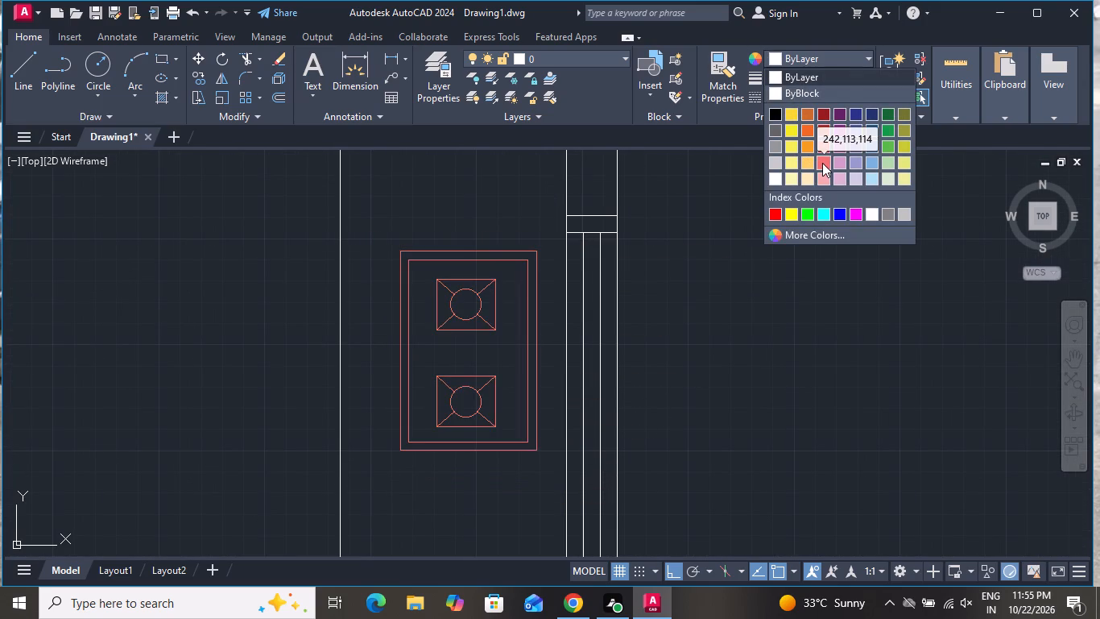
pyautogui.click(822, 162)
pyautogui.press('Escape')
# Change the colour of the double-outlined square appliance and its handle to 209,156,199.
pyautogui.scroll(-2, 750, 224)
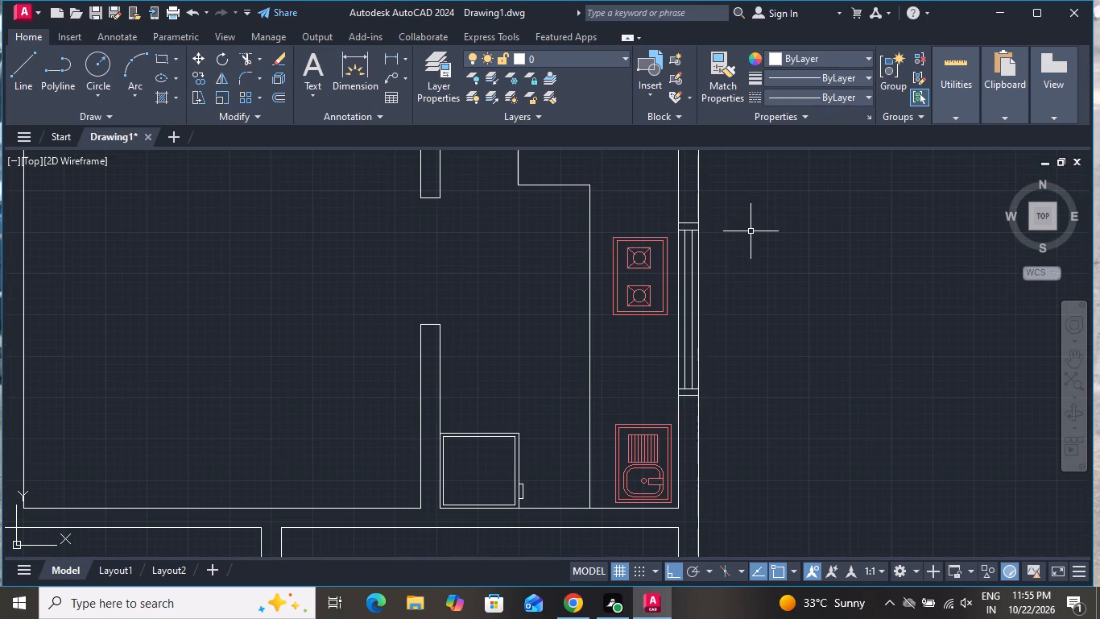
pyautogui.click(549, 431)
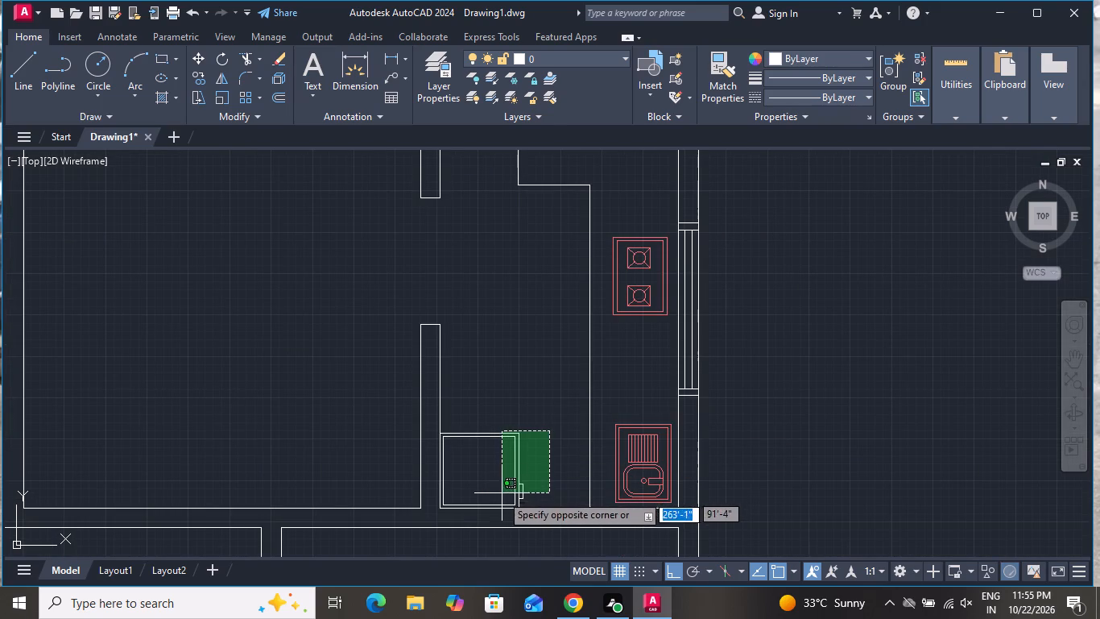
pyautogui.click(473, 505)
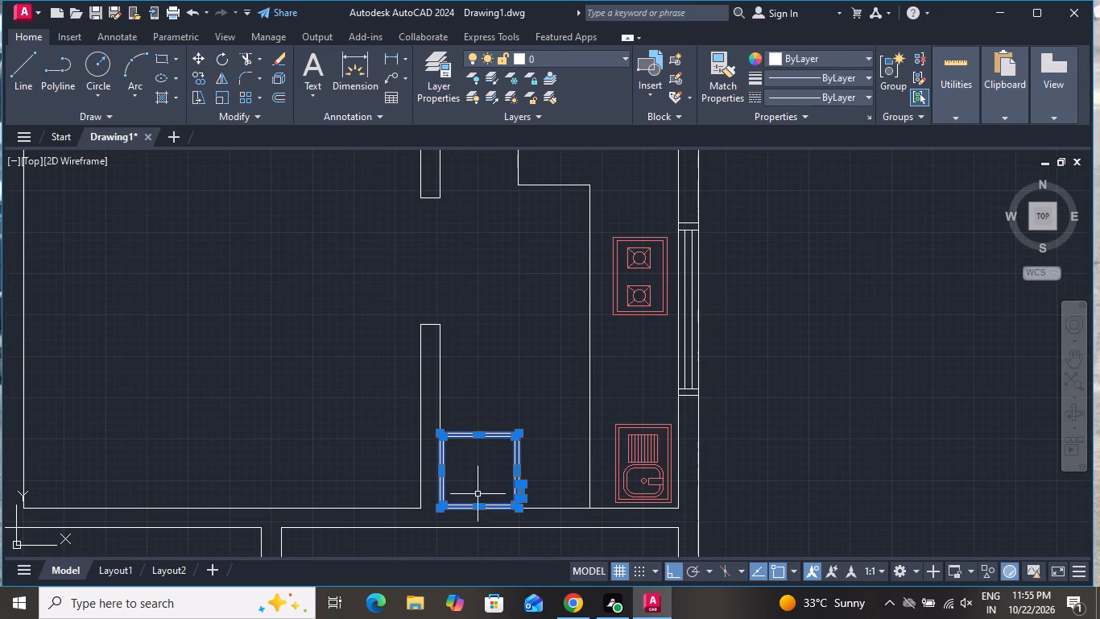
pyautogui.click(803, 56)
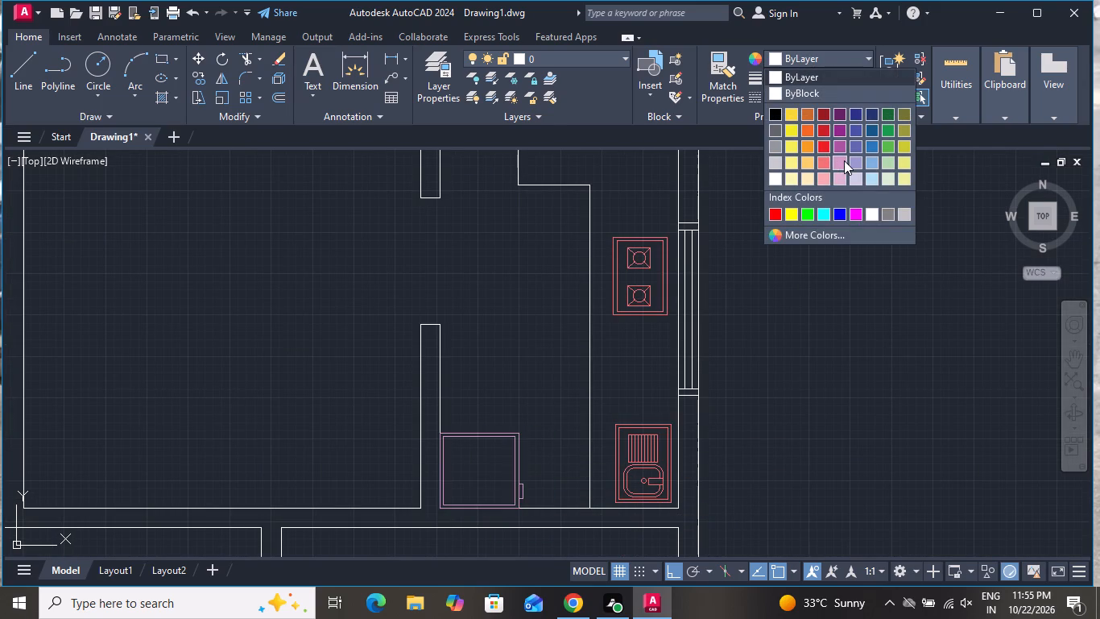
pyautogui.click(844, 160)
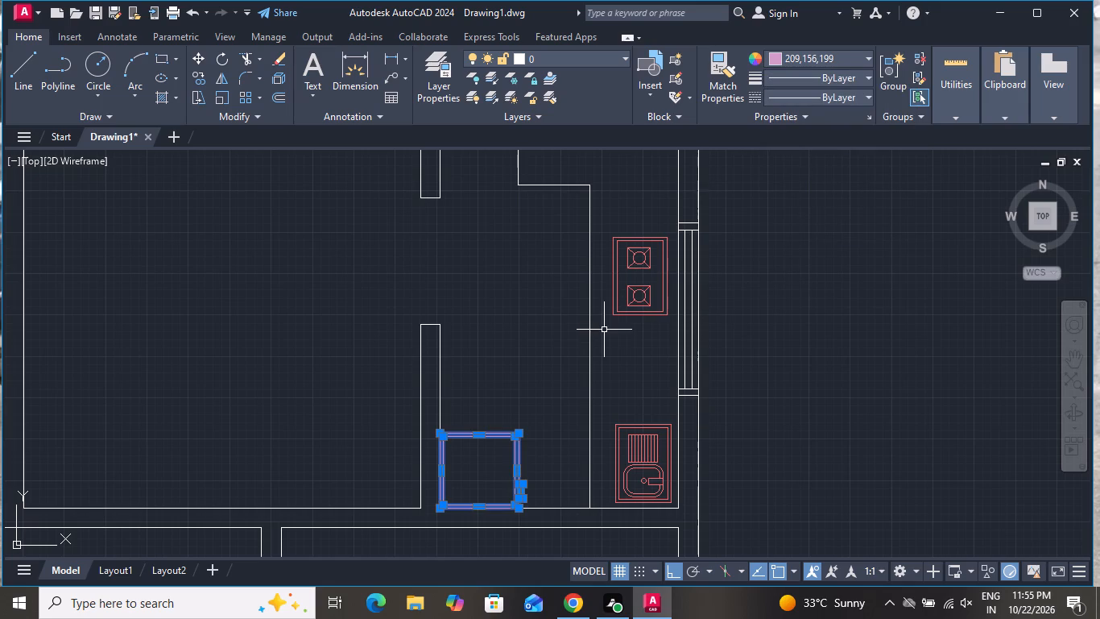
pyautogui.press('Escape')
pyautogui.scroll(-3, 610, 349)
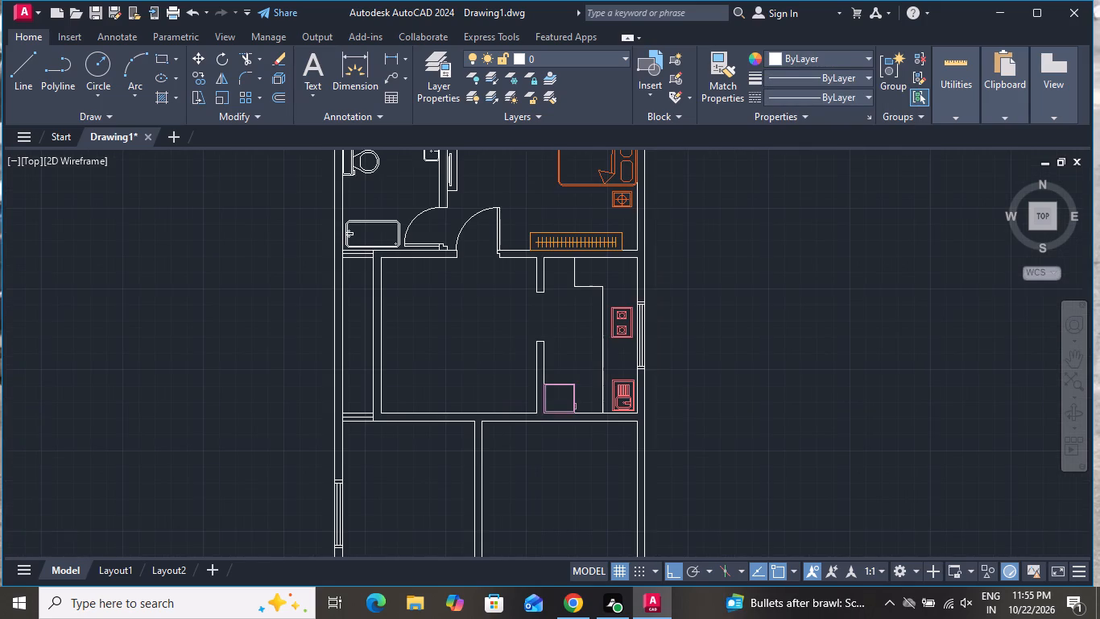
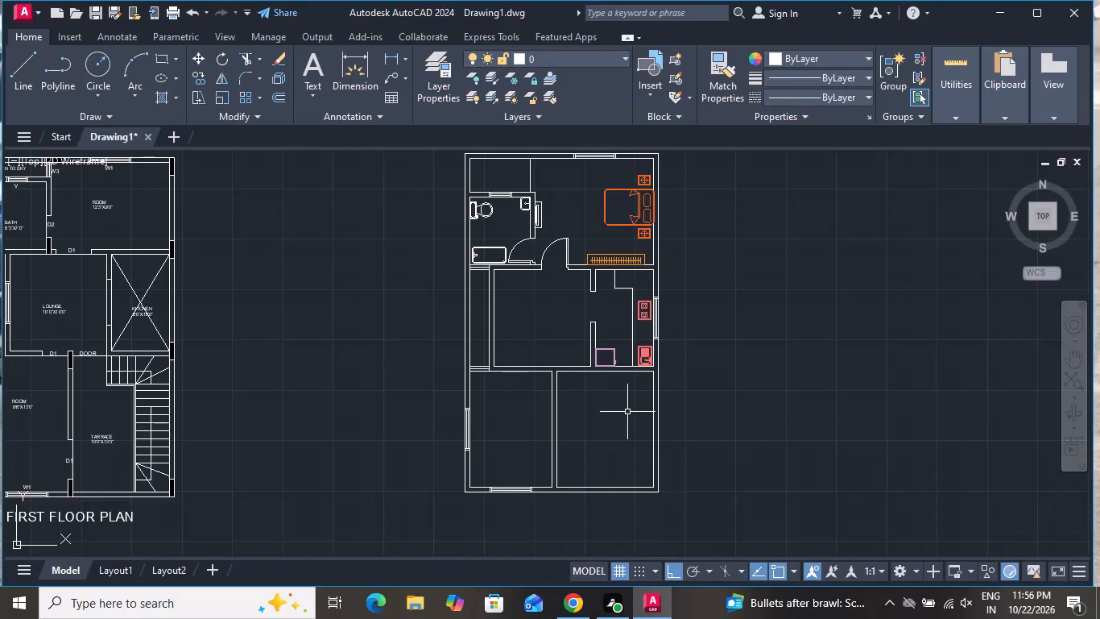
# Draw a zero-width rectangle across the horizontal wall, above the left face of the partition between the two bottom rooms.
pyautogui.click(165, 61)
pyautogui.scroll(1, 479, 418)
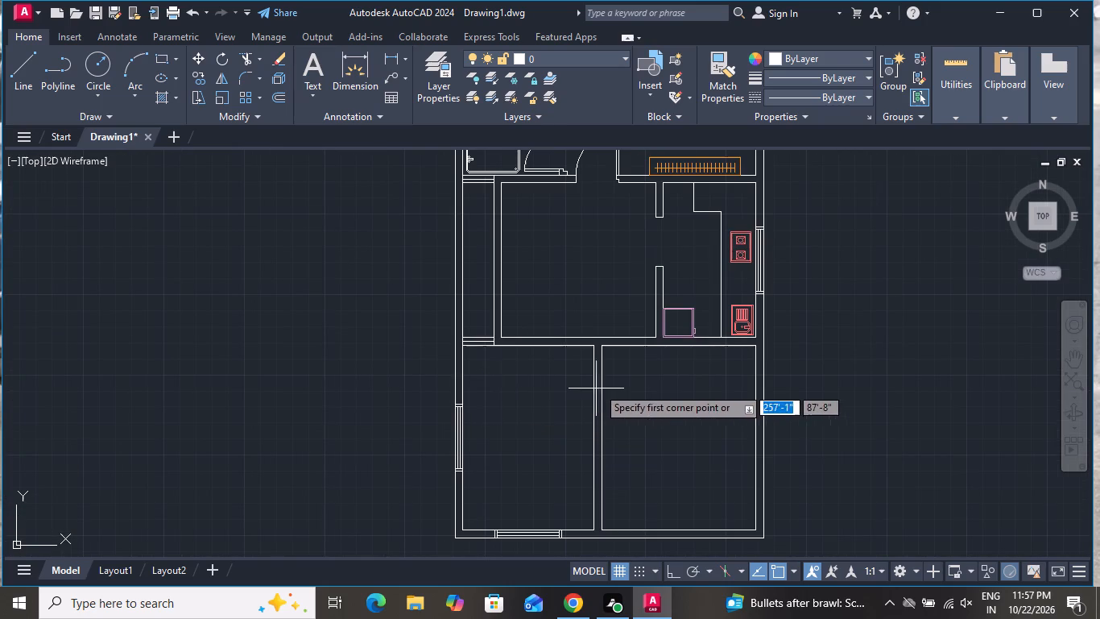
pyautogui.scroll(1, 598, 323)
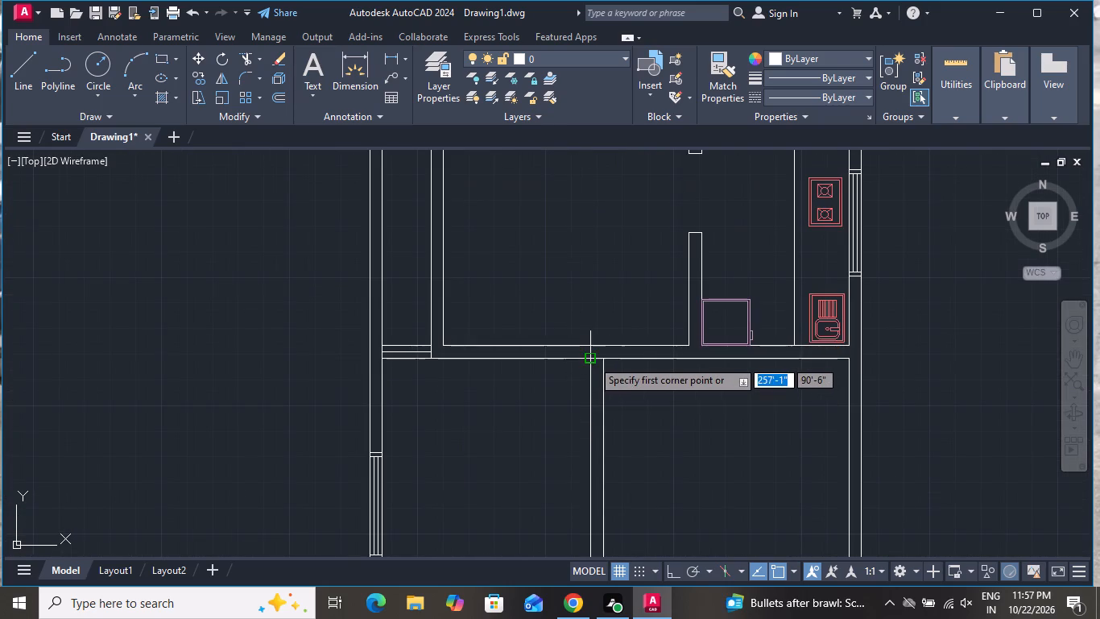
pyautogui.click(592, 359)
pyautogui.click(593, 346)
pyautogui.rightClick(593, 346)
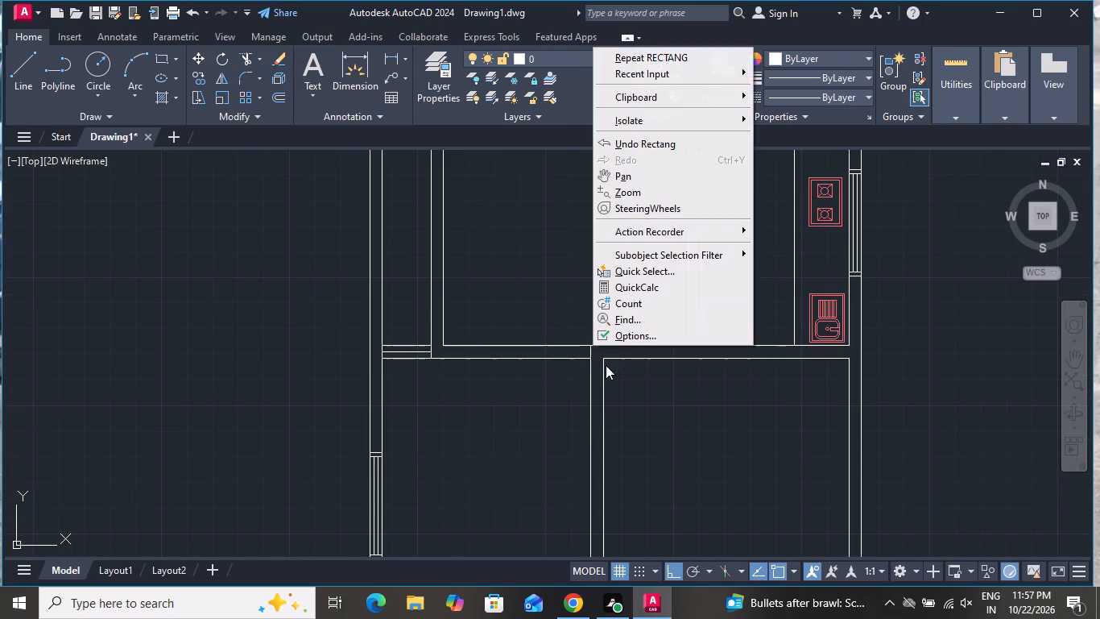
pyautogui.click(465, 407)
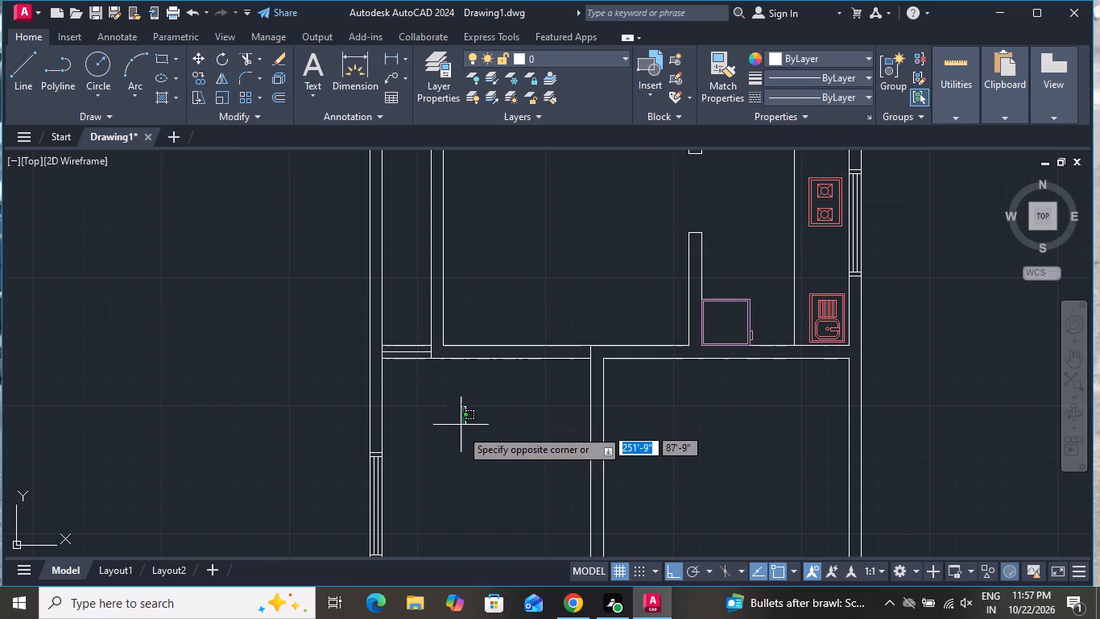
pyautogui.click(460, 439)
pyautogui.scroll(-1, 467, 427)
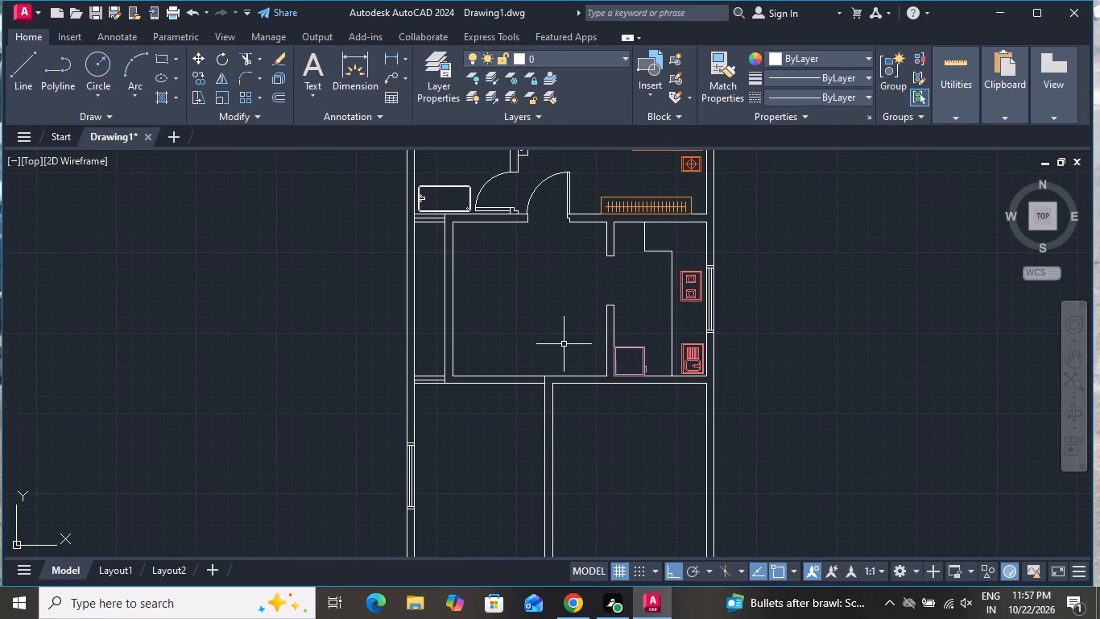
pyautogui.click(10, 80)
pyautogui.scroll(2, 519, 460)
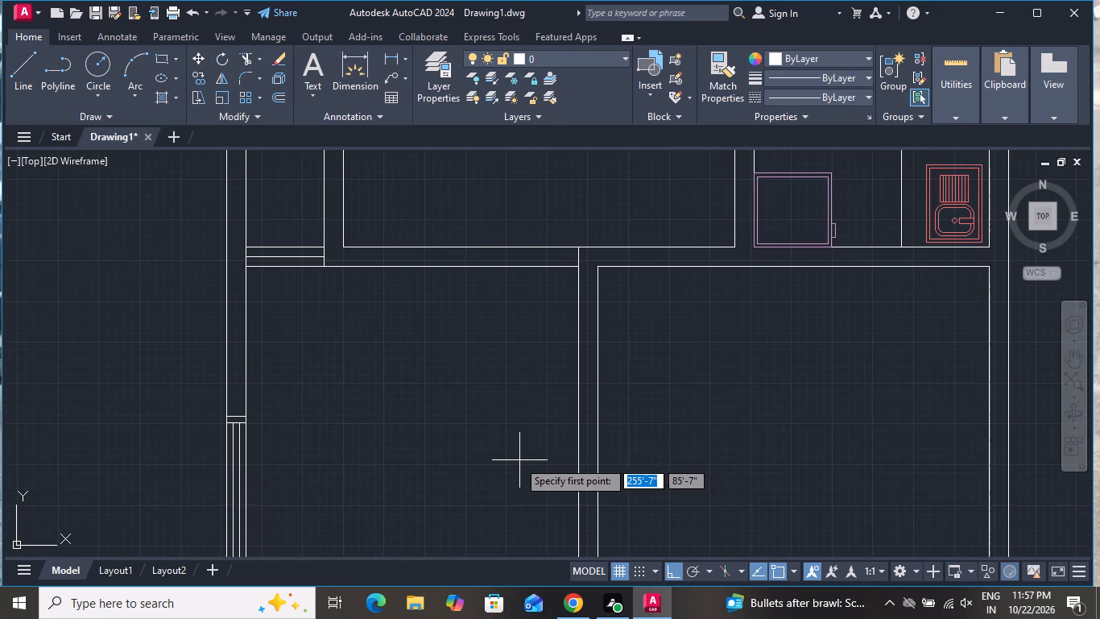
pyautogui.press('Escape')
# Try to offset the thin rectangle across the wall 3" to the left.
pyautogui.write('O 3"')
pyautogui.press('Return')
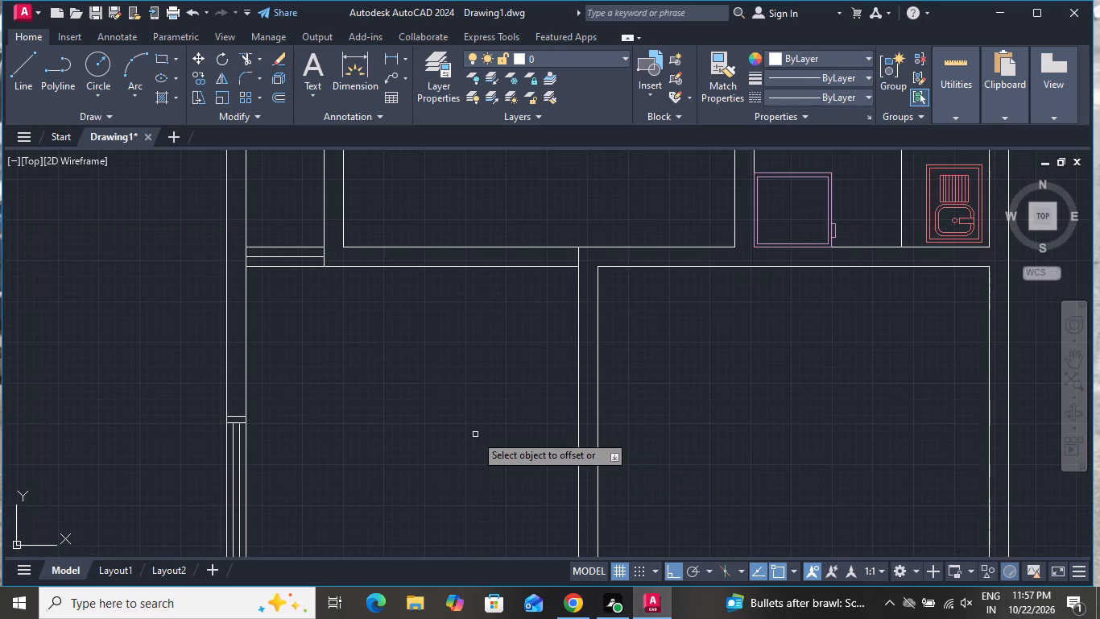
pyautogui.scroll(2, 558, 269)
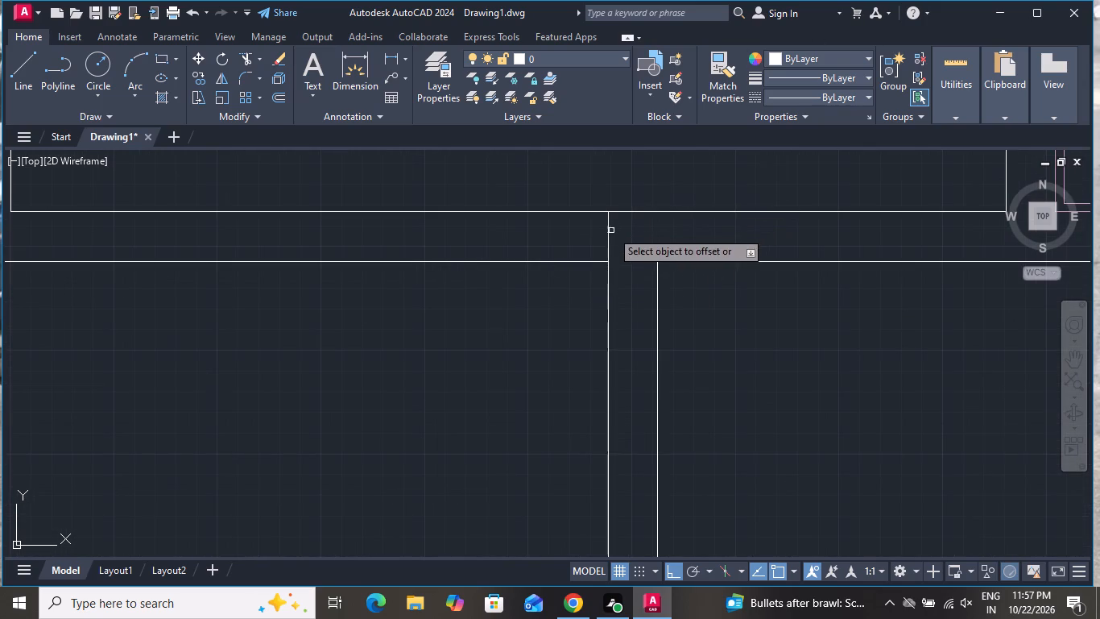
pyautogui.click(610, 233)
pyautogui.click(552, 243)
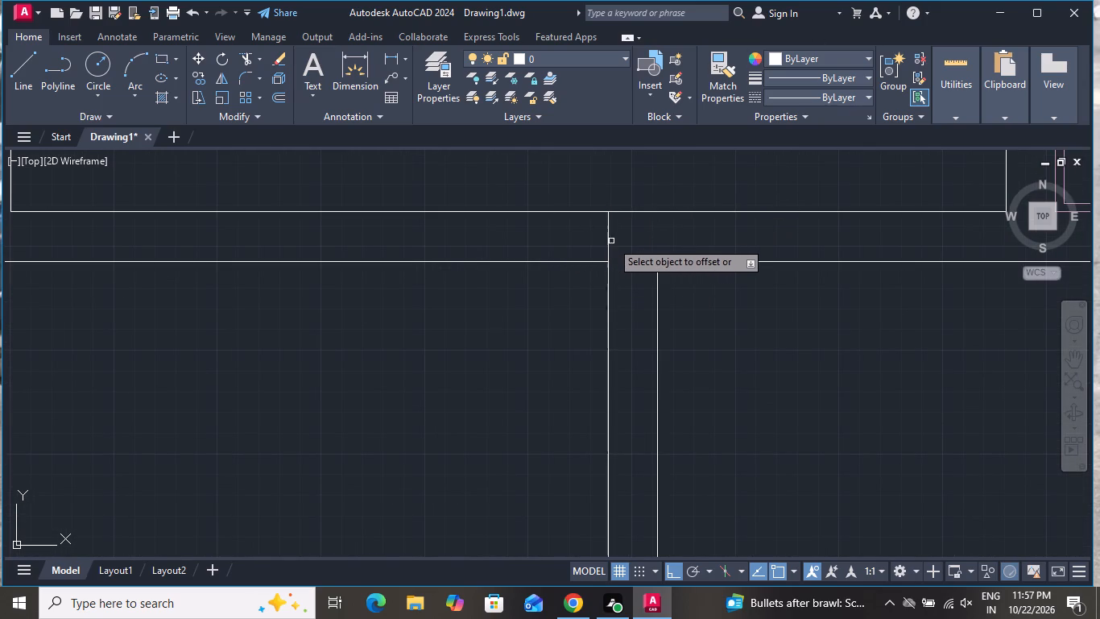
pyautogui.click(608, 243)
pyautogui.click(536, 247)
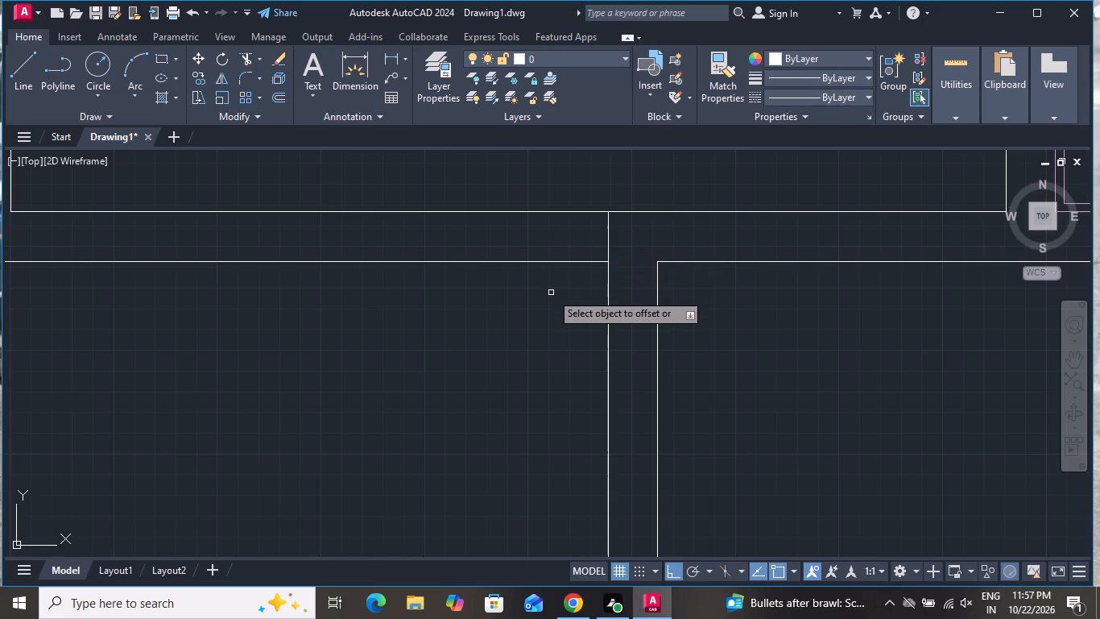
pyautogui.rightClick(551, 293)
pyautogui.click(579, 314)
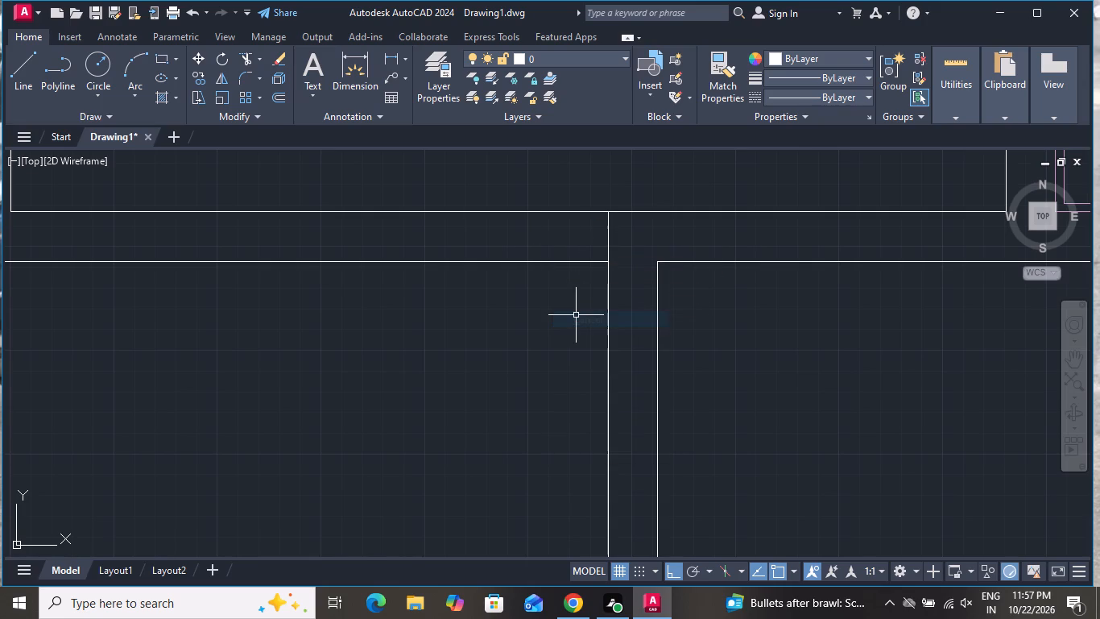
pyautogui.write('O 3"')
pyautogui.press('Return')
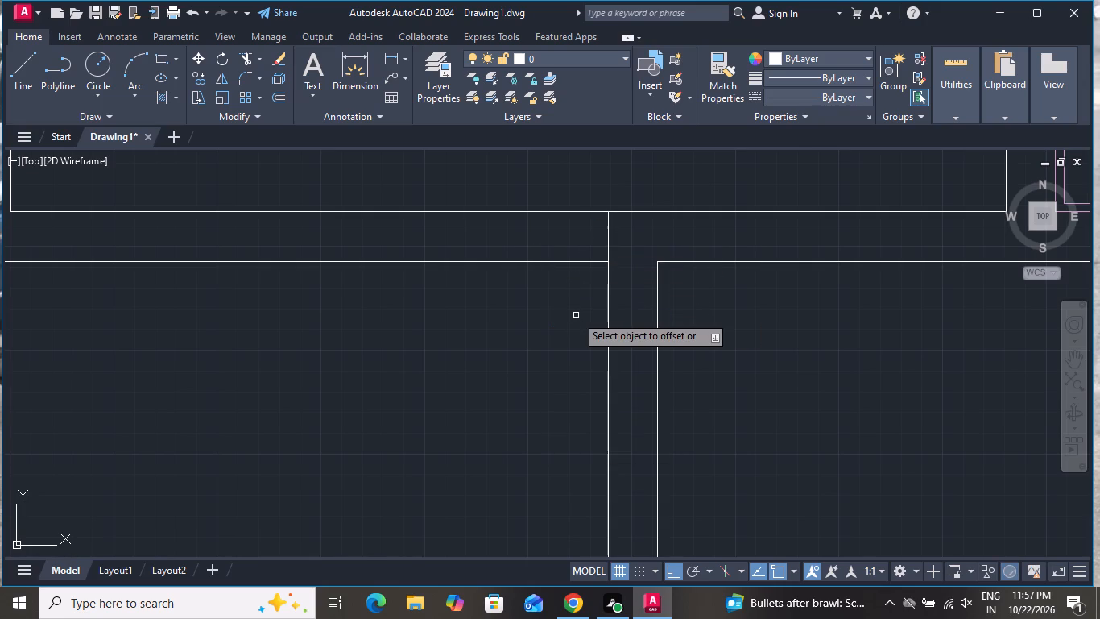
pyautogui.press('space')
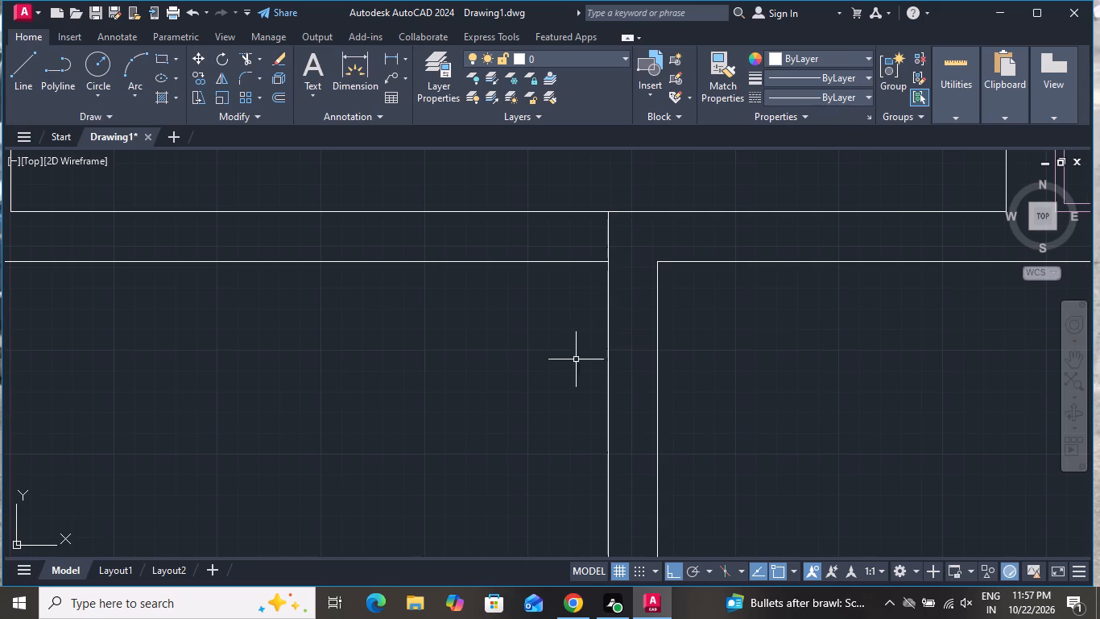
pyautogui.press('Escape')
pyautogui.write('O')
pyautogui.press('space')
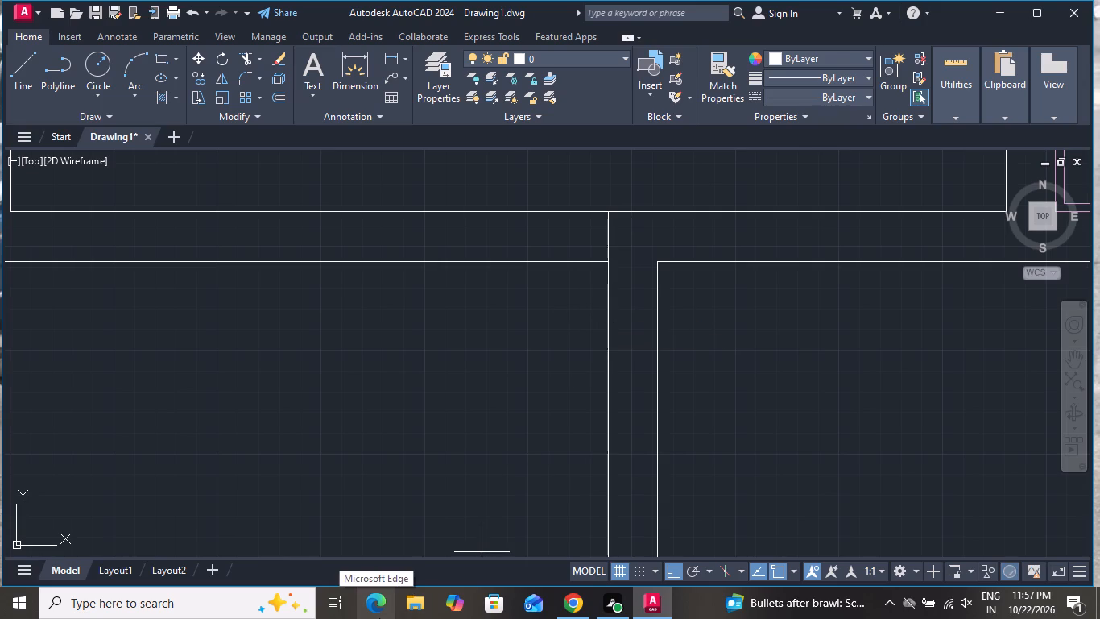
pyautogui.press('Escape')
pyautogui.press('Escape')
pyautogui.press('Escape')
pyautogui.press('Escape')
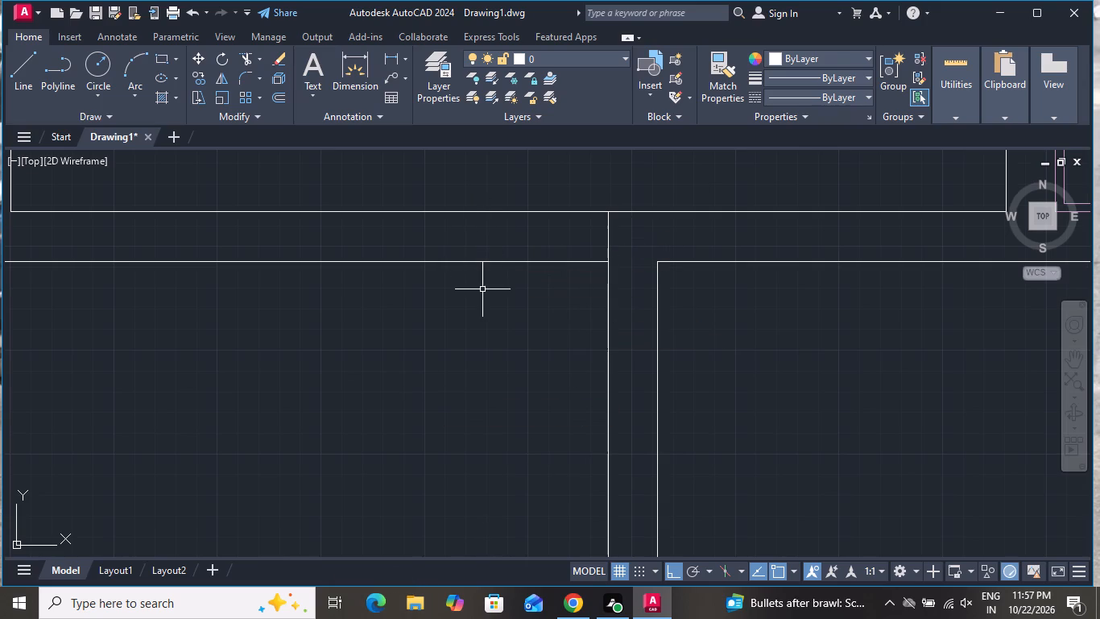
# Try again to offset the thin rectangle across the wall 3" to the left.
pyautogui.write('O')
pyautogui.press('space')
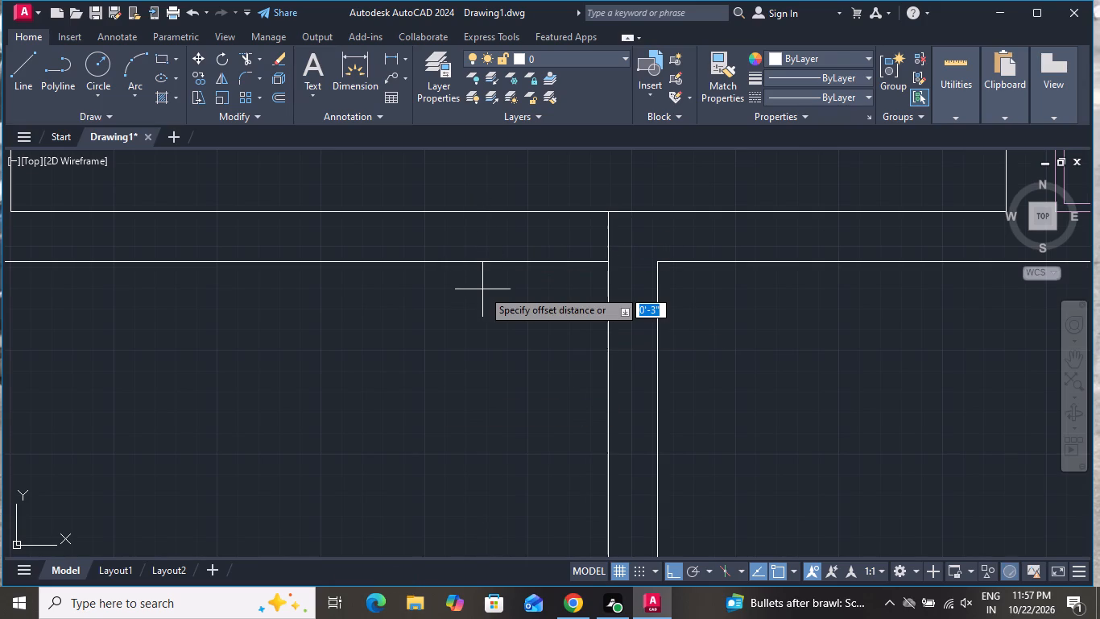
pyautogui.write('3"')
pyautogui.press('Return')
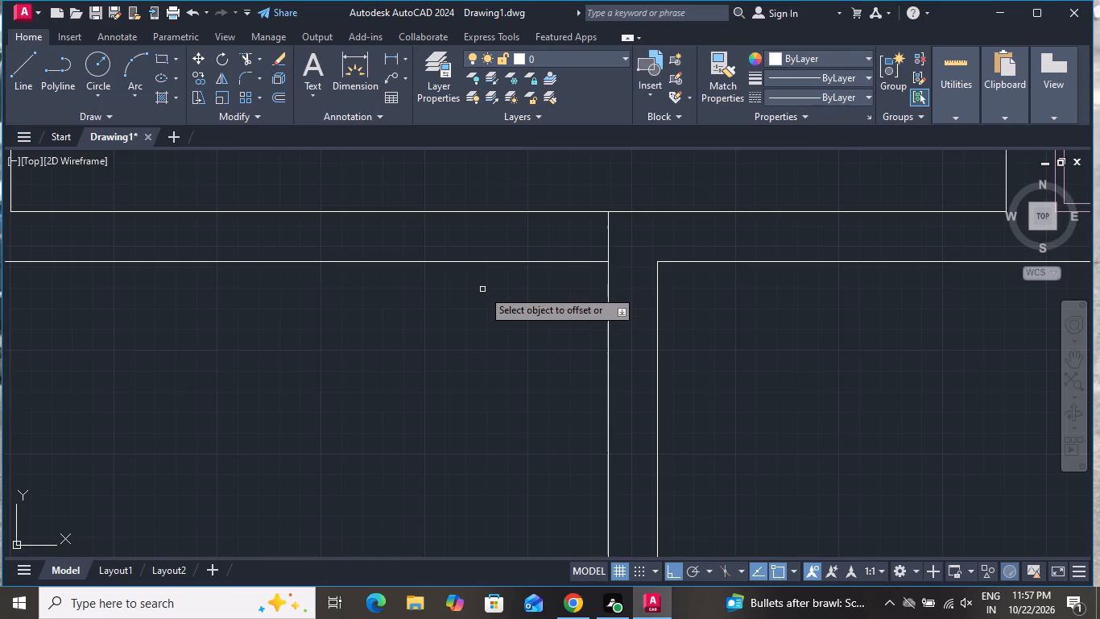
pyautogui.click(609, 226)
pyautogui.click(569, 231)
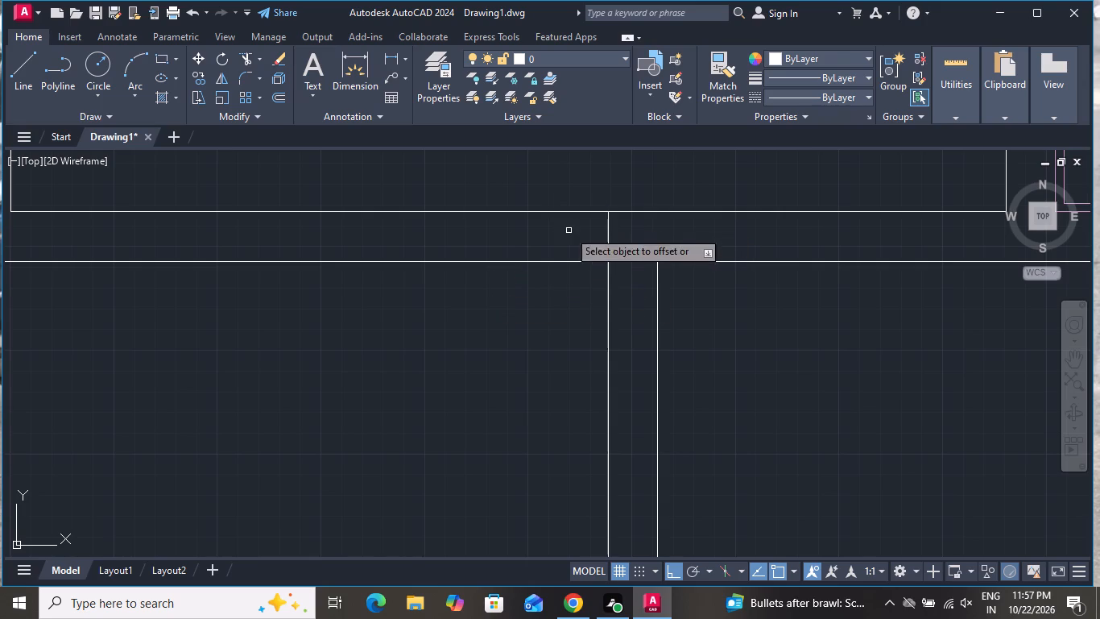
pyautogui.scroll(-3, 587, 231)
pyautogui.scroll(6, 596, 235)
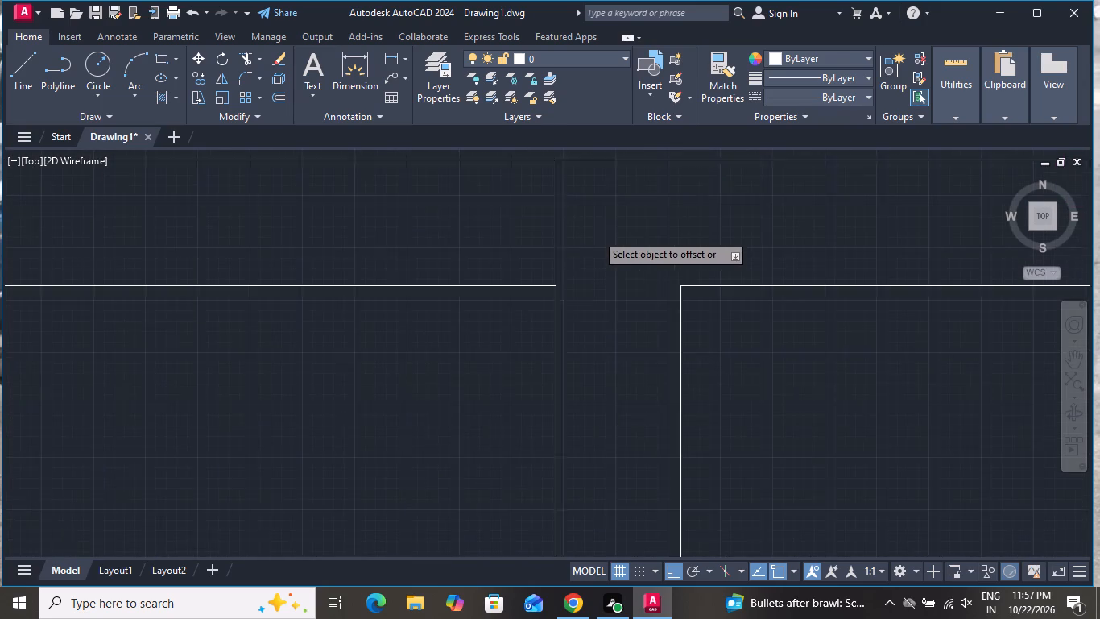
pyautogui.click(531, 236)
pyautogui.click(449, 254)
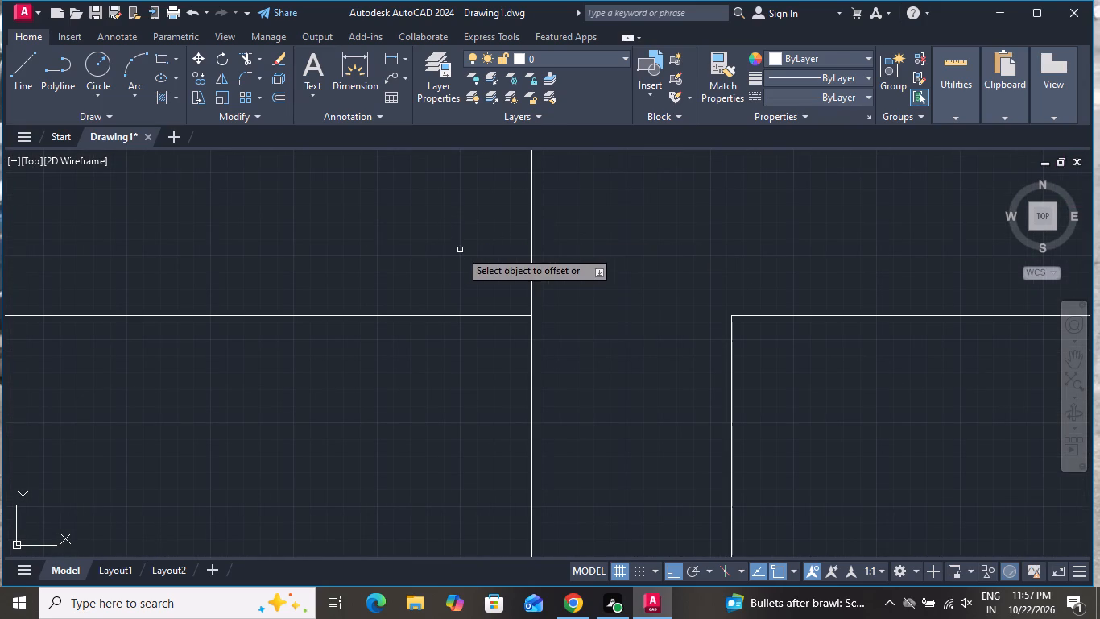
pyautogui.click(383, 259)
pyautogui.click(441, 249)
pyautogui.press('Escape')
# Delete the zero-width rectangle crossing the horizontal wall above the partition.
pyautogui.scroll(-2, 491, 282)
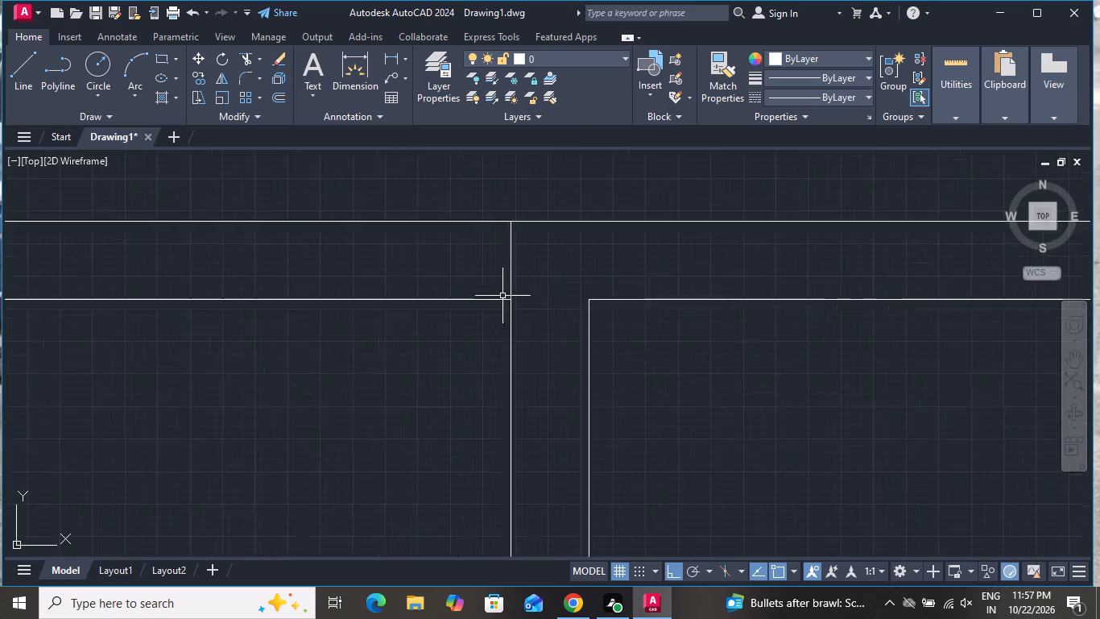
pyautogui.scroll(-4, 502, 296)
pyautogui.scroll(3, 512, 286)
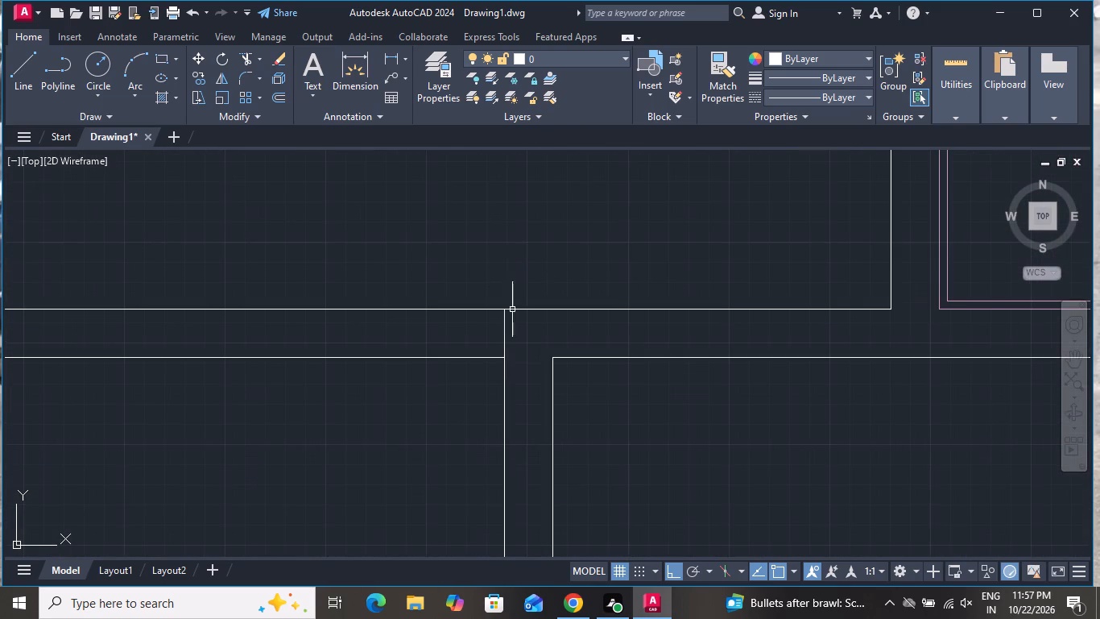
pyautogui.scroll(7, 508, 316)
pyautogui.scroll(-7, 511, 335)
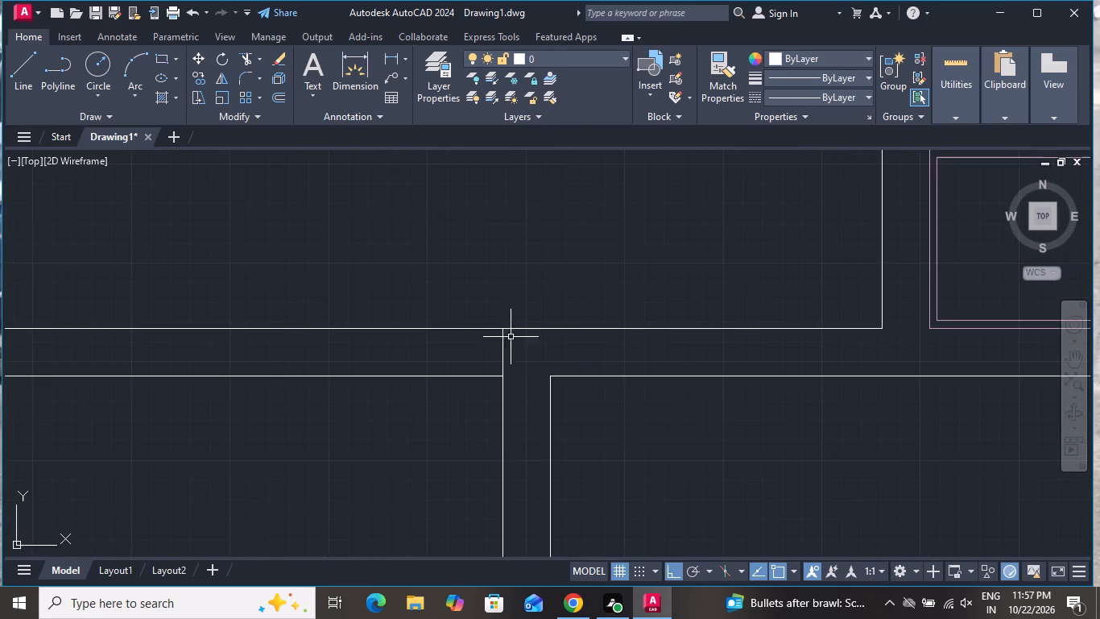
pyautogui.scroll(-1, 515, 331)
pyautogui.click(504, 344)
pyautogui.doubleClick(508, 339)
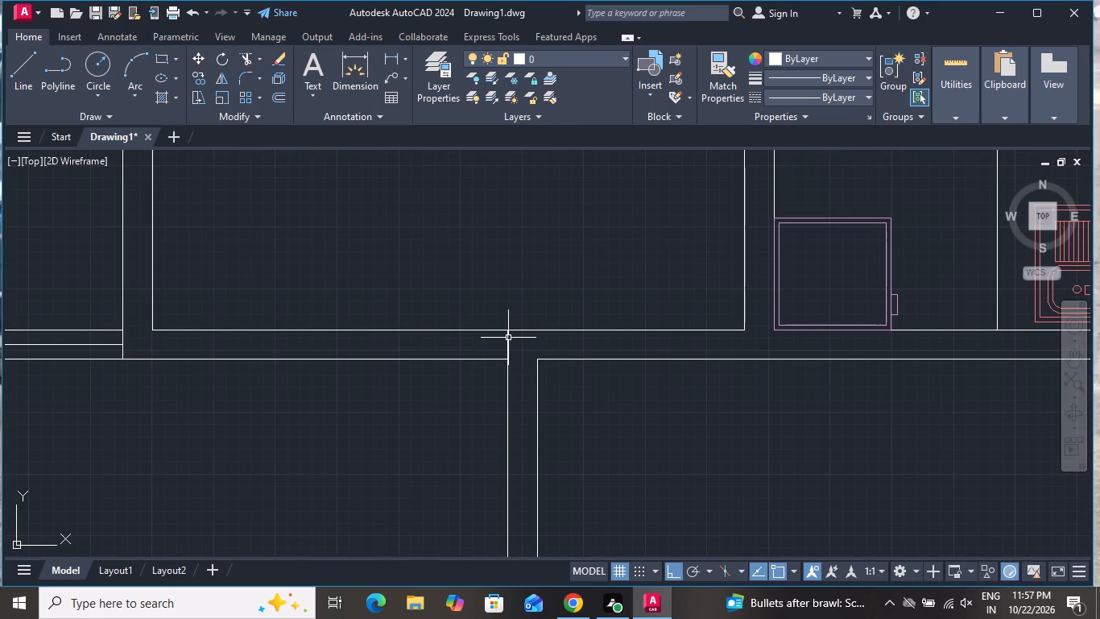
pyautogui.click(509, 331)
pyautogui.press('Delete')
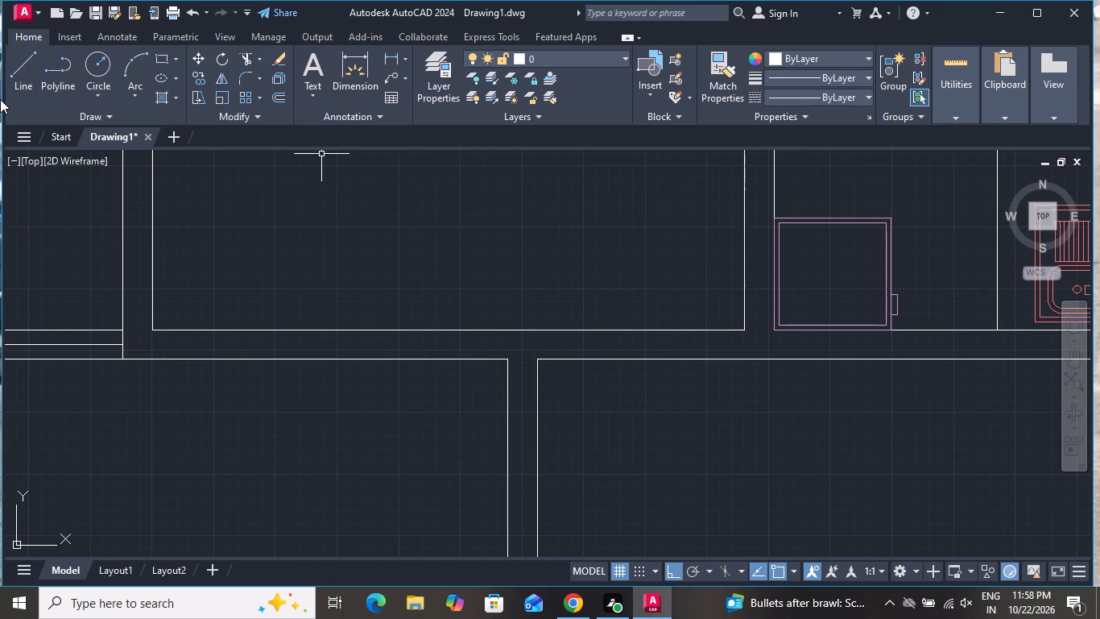
# Draw a 6" vertical line across the horizontal wall, continuing the partition's left face up to the wall's upper line.
pyautogui.click(9, 71)
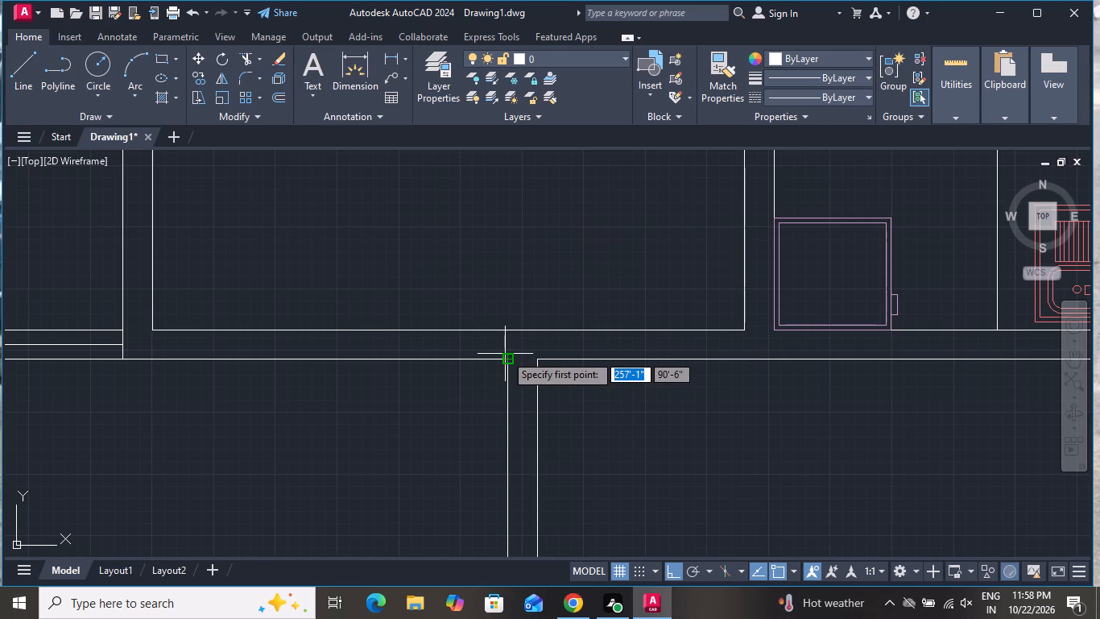
pyautogui.click(508, 358)
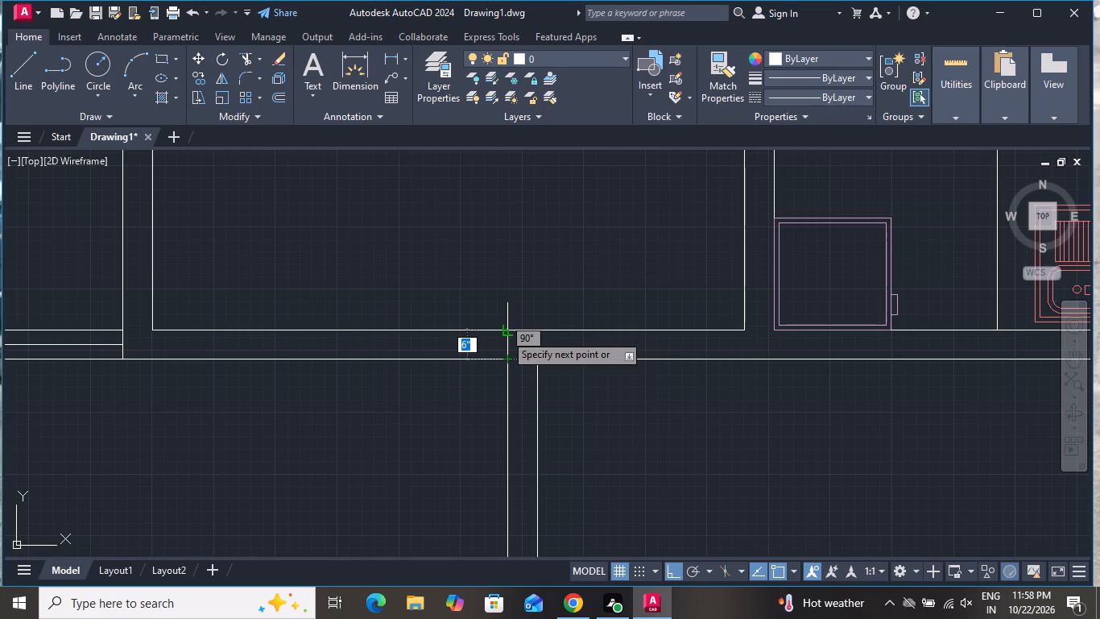
pyautogui.click(505, 334)
pyautogui.rightClick(505, 334)
pyautogui.click(552, 354)
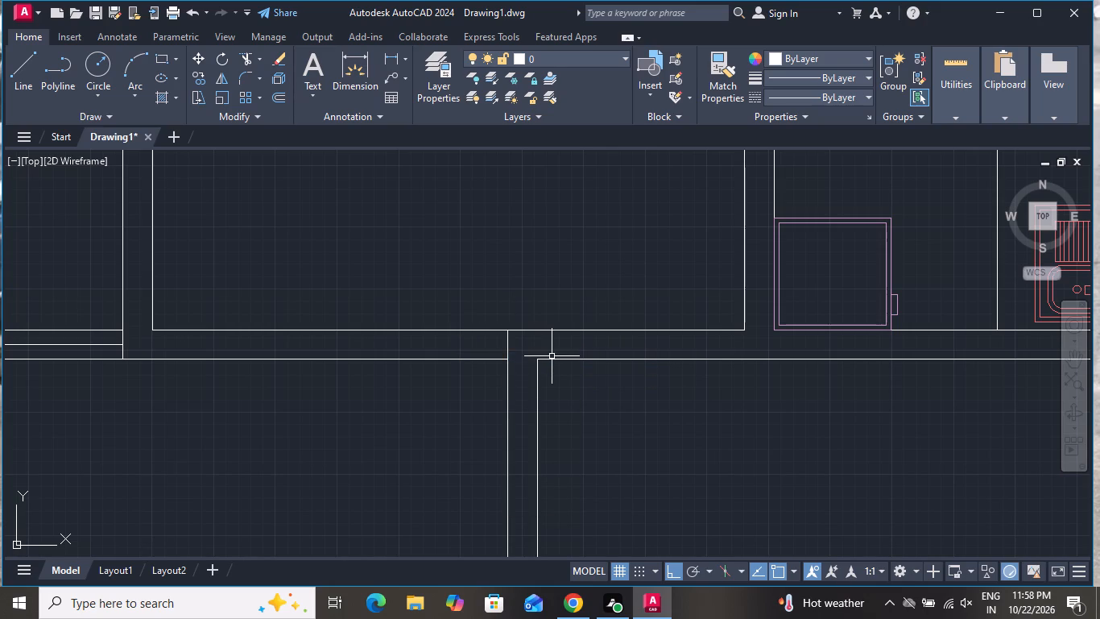
# Offset the new short vertical line across the wall 3" to the left.
pyautogui.write('O')
pyautogui.press('space')
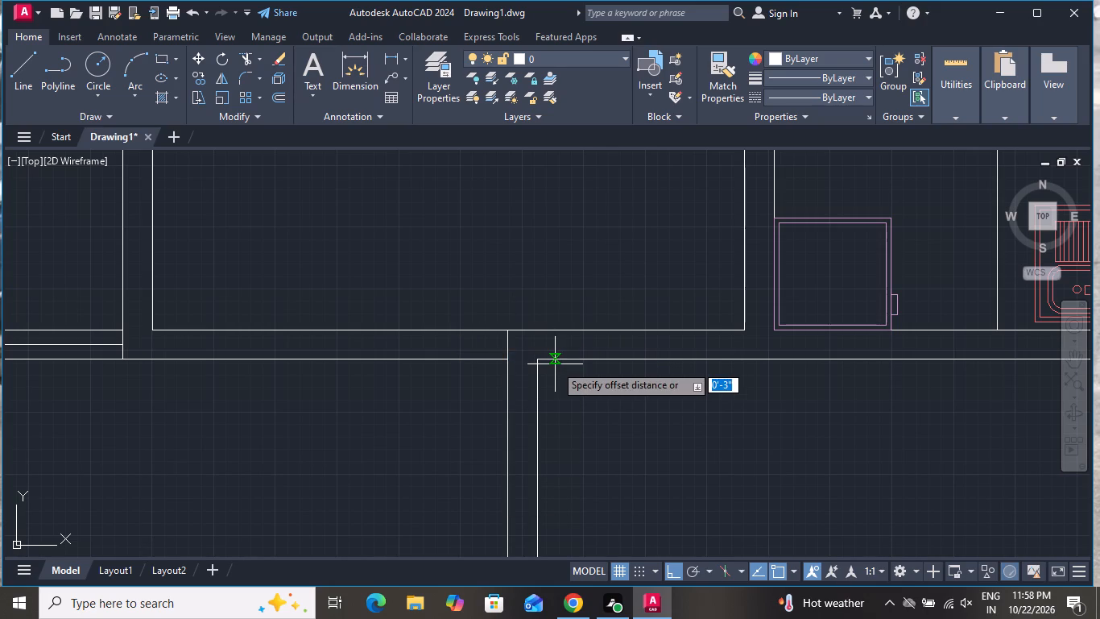
pyautogui.press('3')
pyautogui.hotkey('shift', '"')
pyautogui.press('Return')
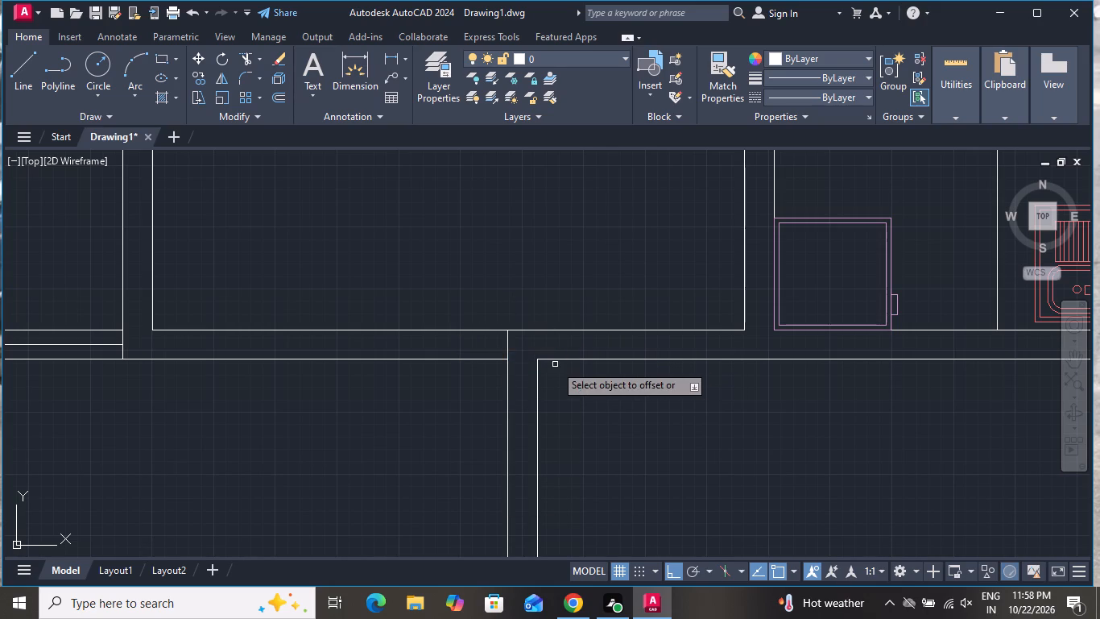
pyautogui.click(506, 347)
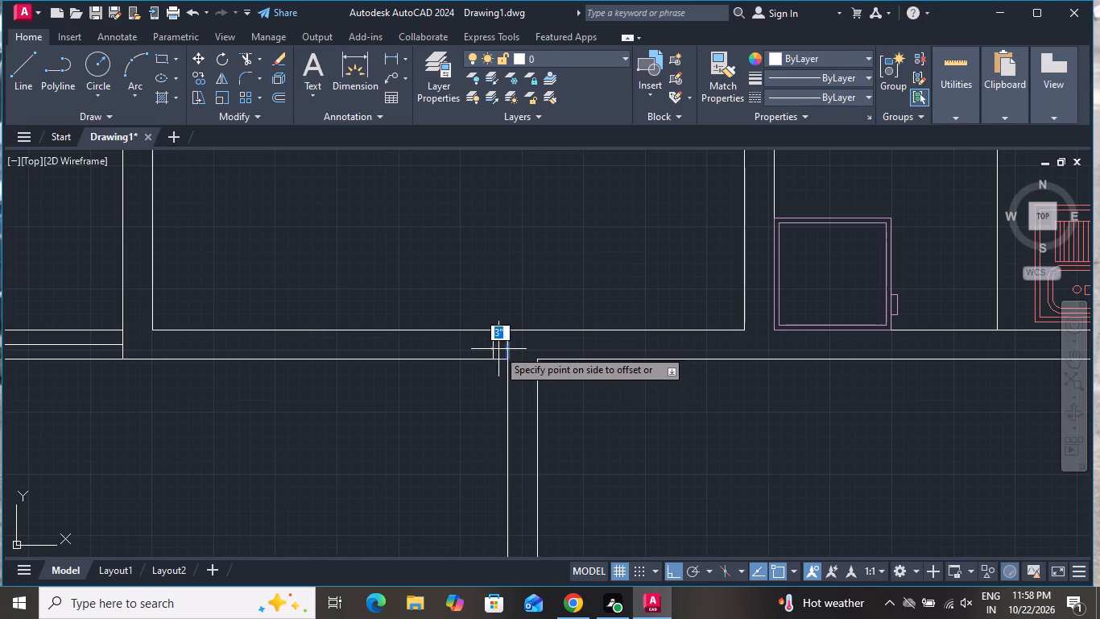
pyautogui.click(488, 354)
pyautogui.rightClick(403, 374)
pyautogui.click(417, 399)
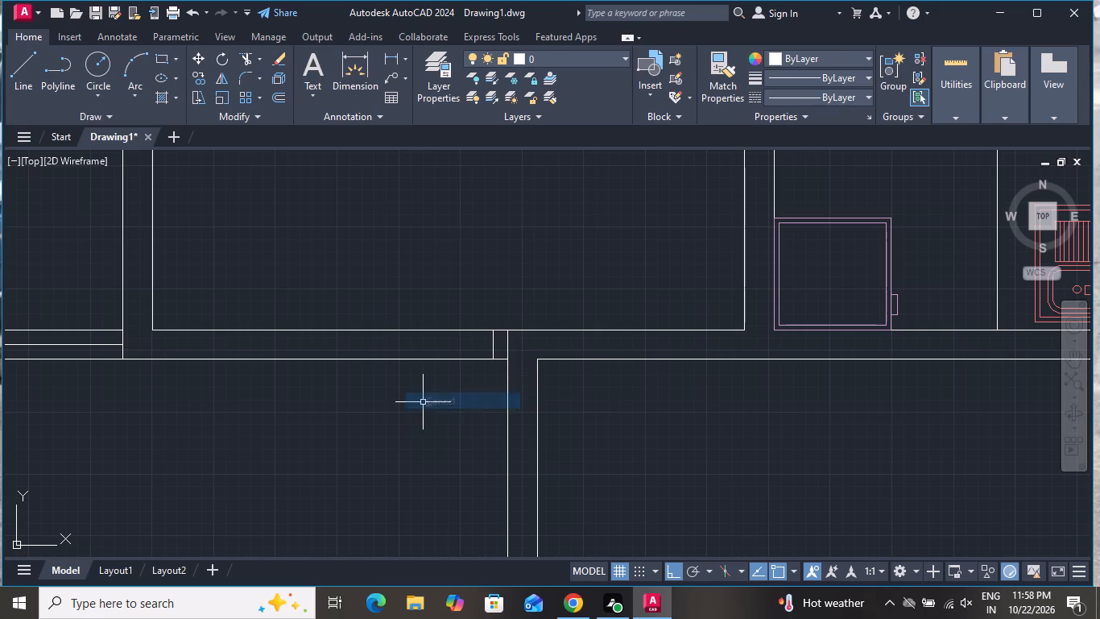
# Offset the short line across the wall nearest the partition by 3' to the left to mark the door opening's other jamb.
pyautogui.write('O')
pyautogui.press('space')
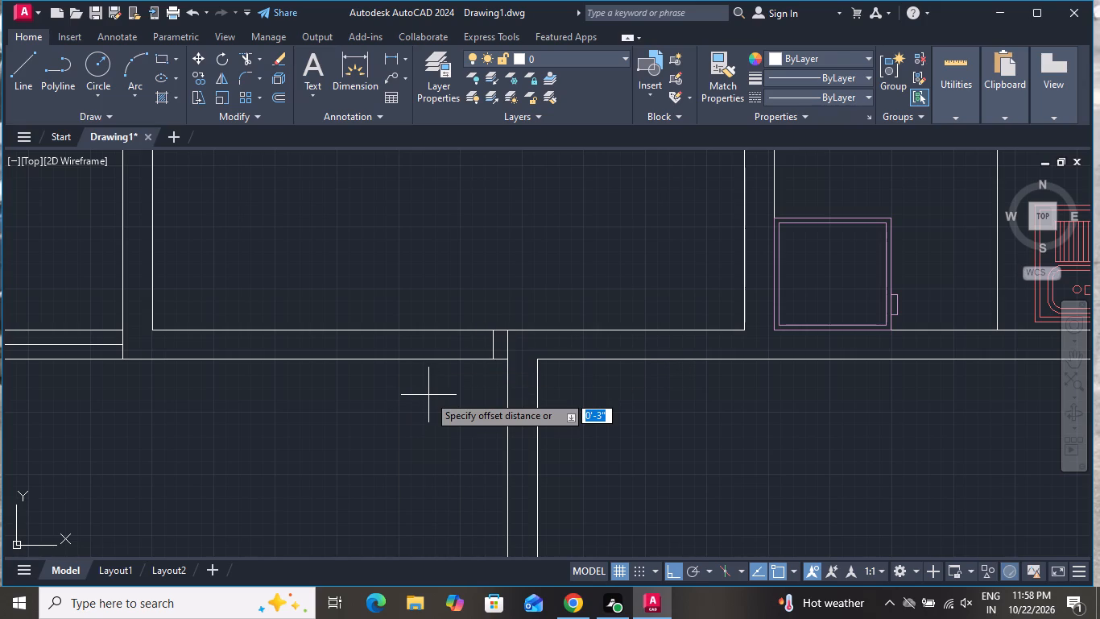
pyautogui.write("3'")
pyautogui.press('Return')
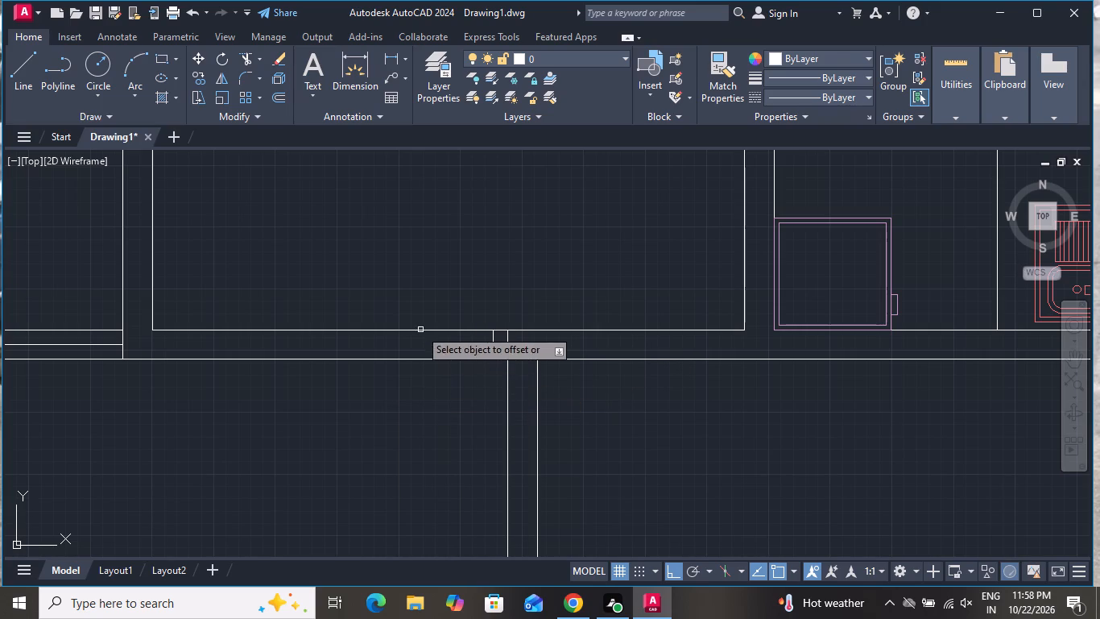
pyautogui.scroll(2, 489, 368)
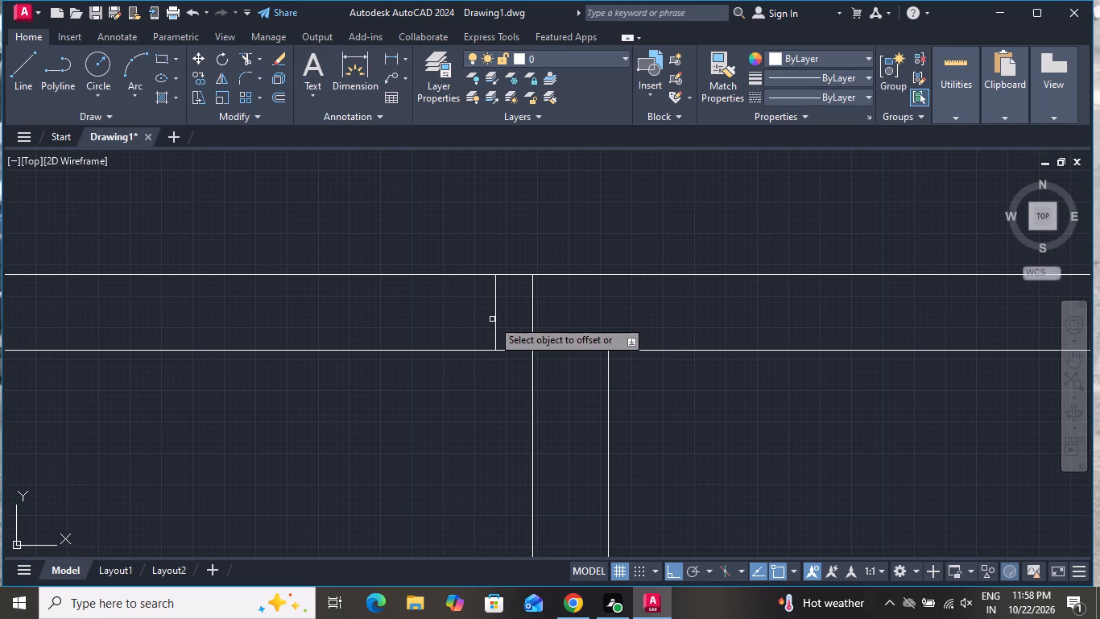
pyautogui.click(492, 320)
pyautogui.click(498, 312)
pyautogui.click(494, 316)
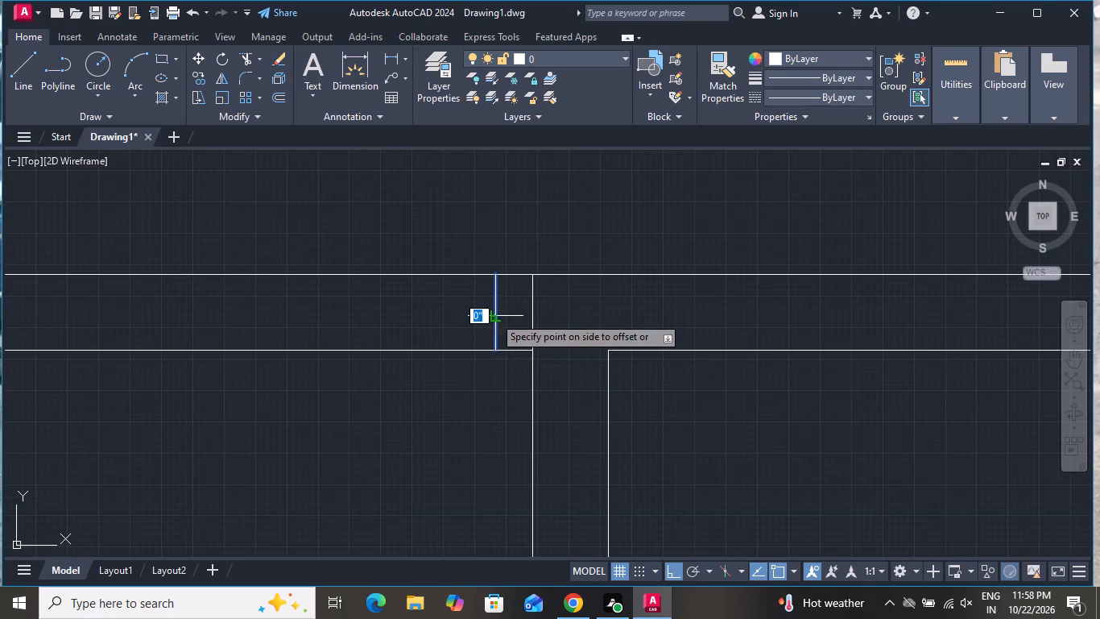
pyautogui.click(439, 321)
pyautogui.rightClick(439, 322)
pyautogui.click(462, 349)
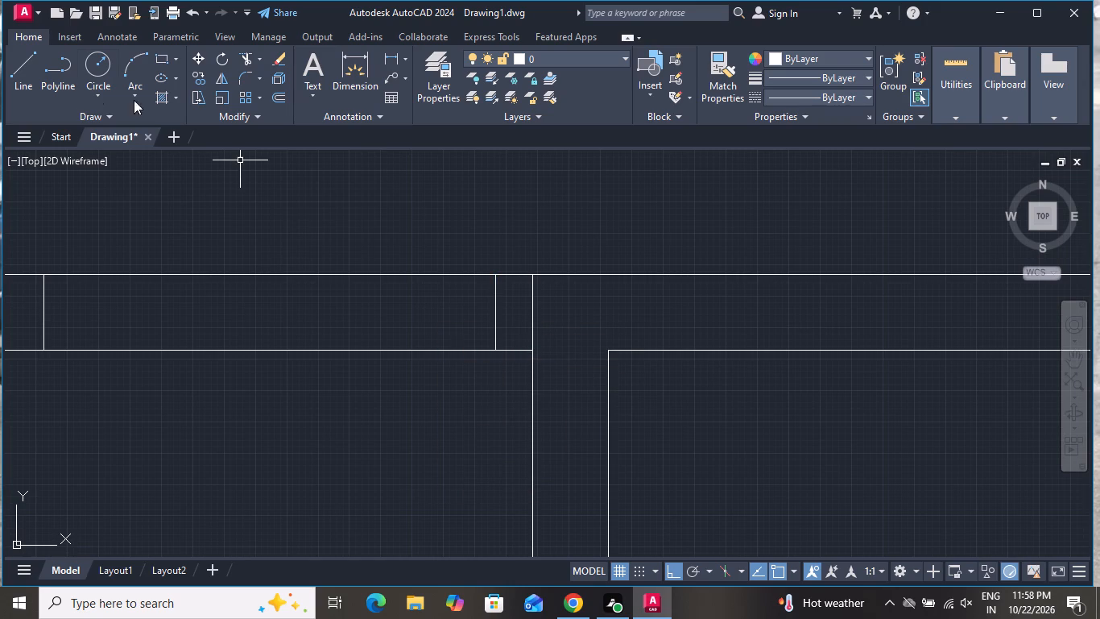
# Draw a 3' vertical door-leaf line down into the lower-left room from the midpoint of the opening's right jamb line.
pyautogui.click(15, 74)
pyautogui.scroll(-1, 407, 278)
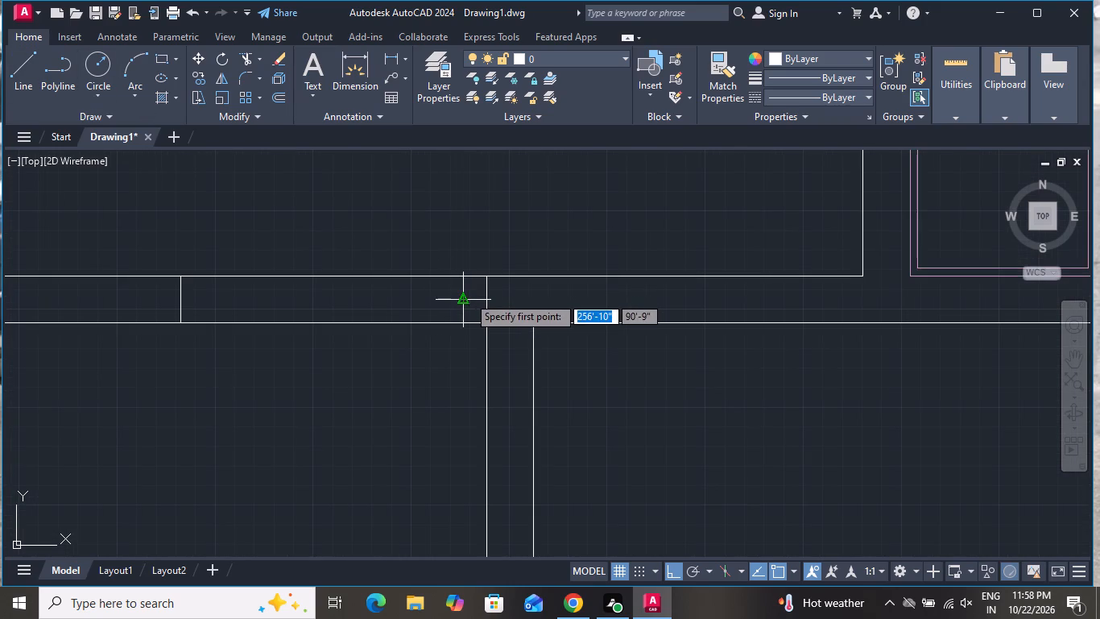
pyautogui.click(468, 296)
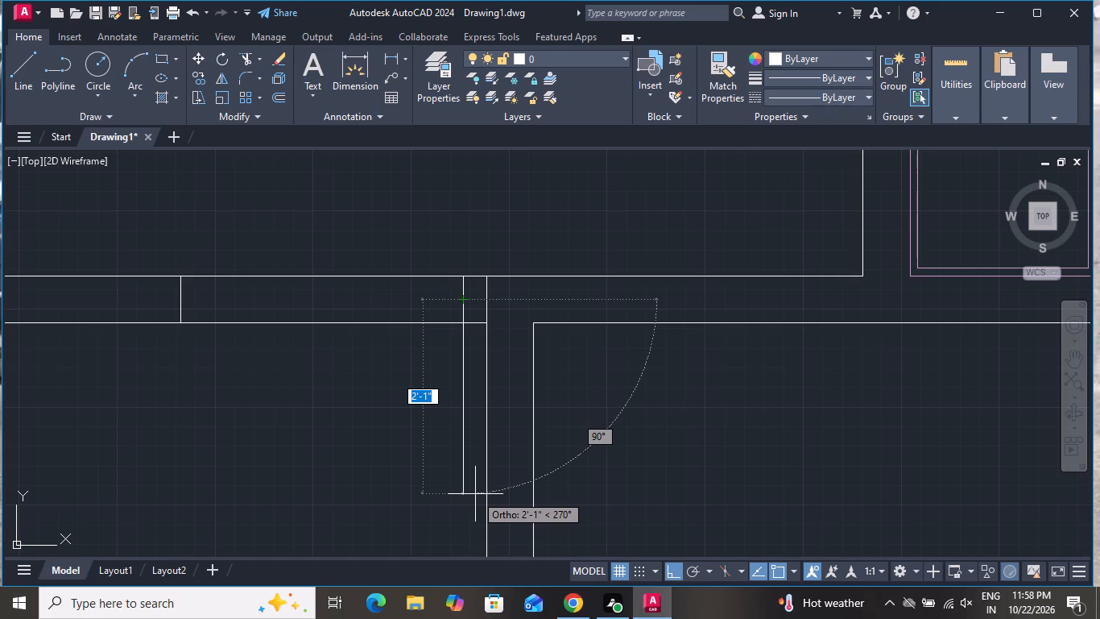
pyautogui.press('2')
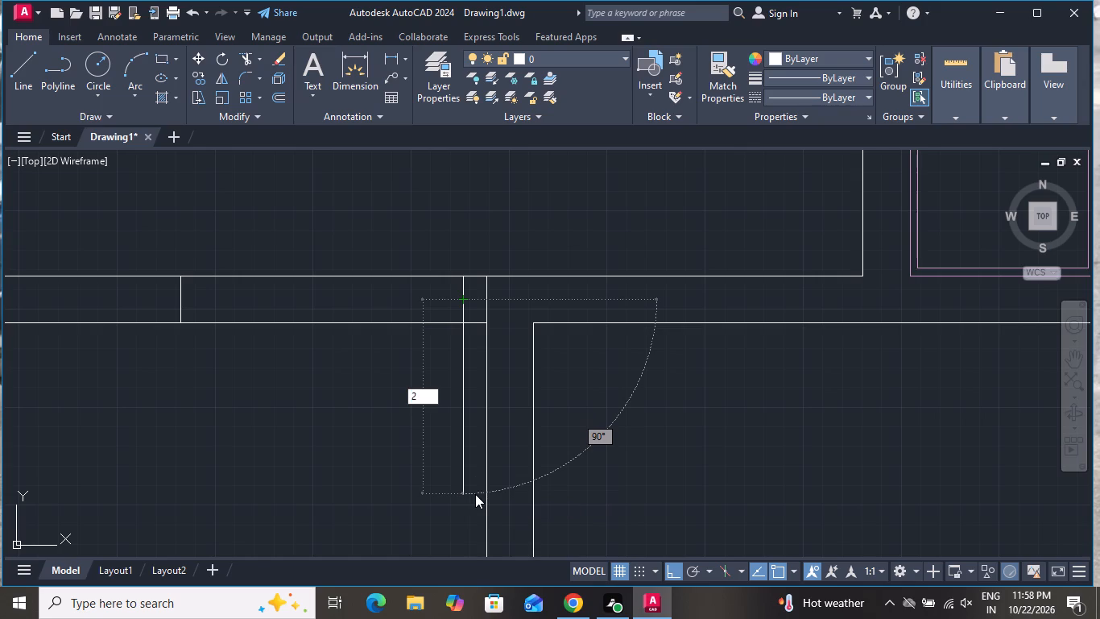
pyautogui.press('BackSpace')
pyautogui.write("3'")
pyautogui.press('Return')
pyautogui.scroll(-2, 548, 362)
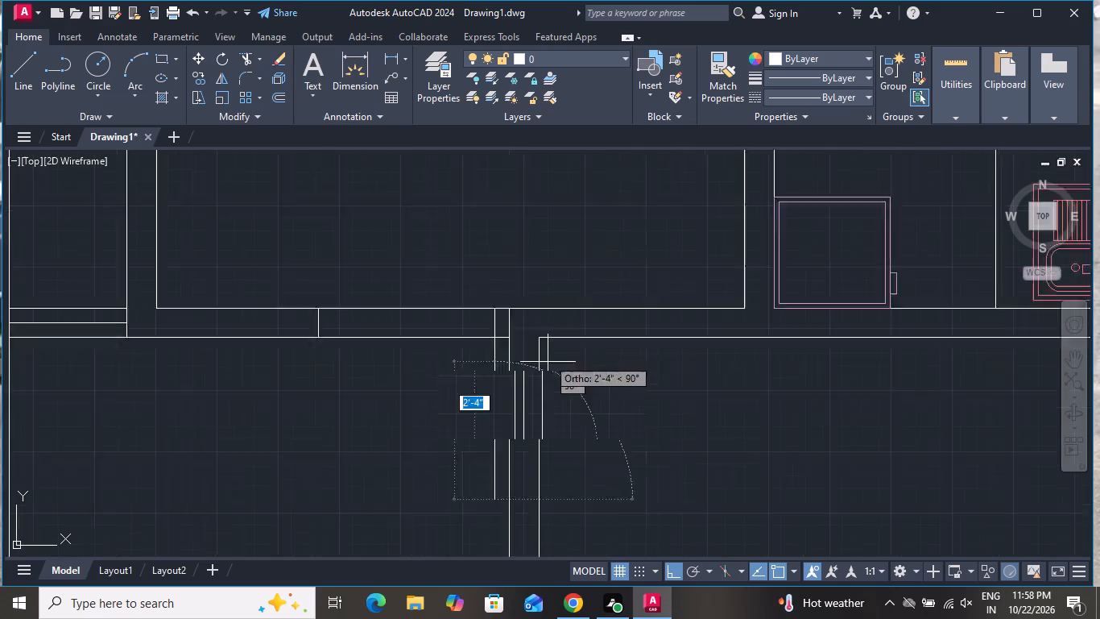
pyautogui.scroll(-1, 548, 344)
pyautogui.rightClick(501, 408)
pyautogui.click(520, 431)
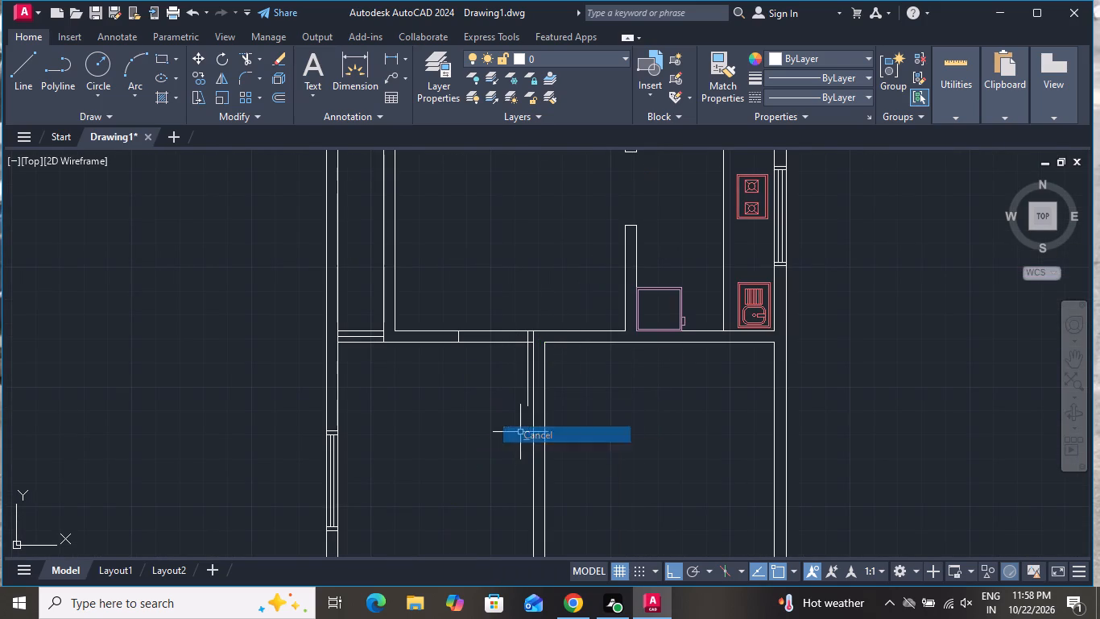
# Offset the 3' door-leaf line 2" to the right and 2" to the left.
pyautogui.write('O')
pyautogui.press('space')
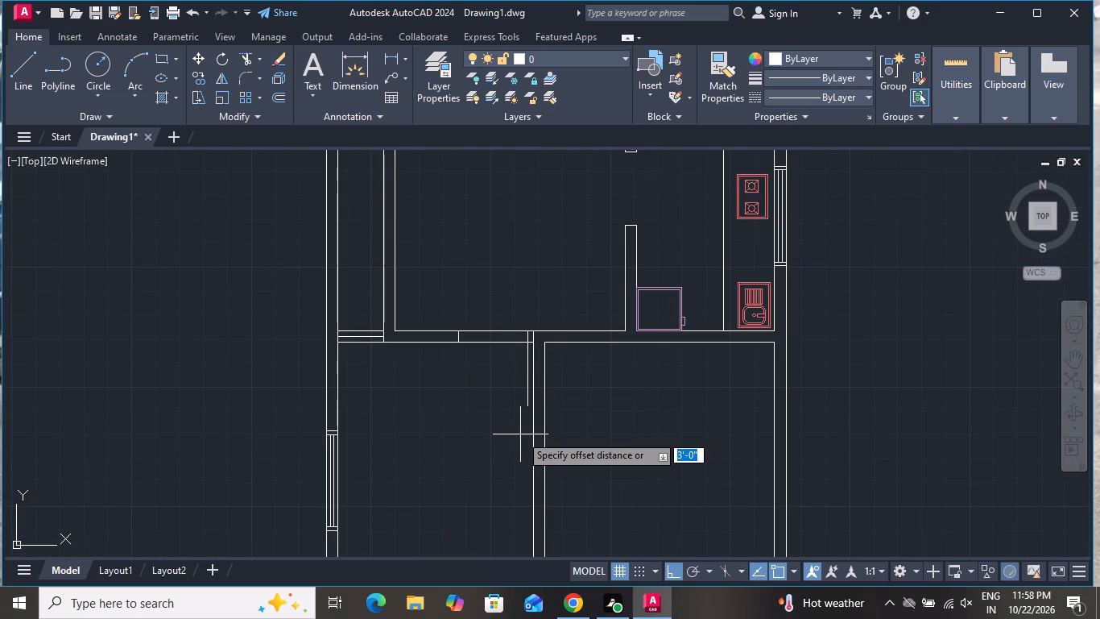
pyautogui.press('2')
pyautogui.hotkey('shift', '"')
pyautogui.press('Return')
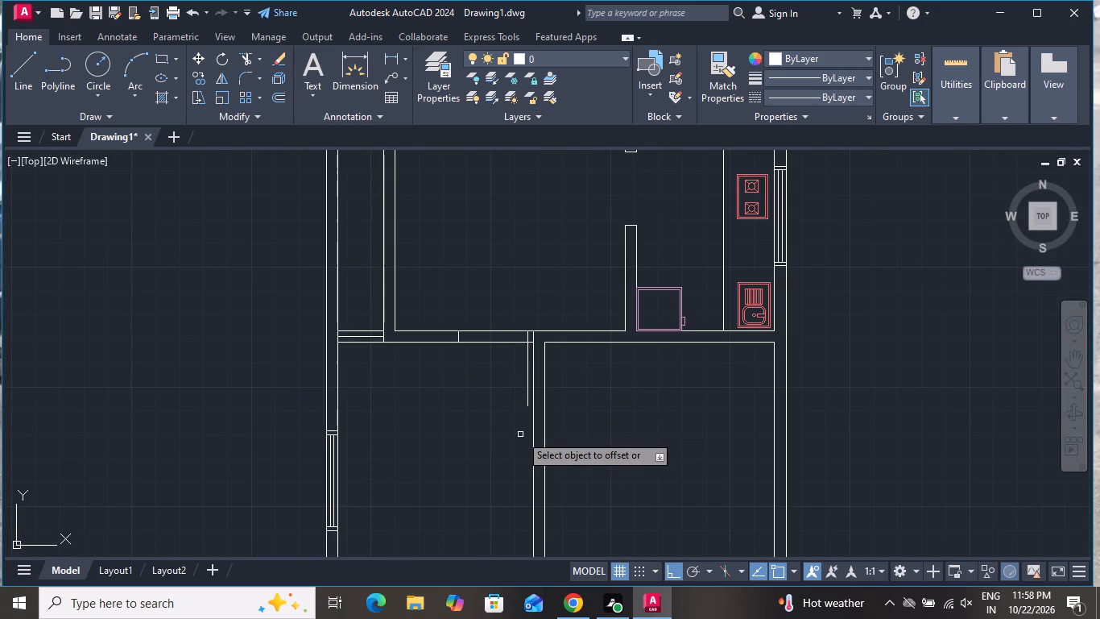
pyautogui.scroll(1, 511, 380)
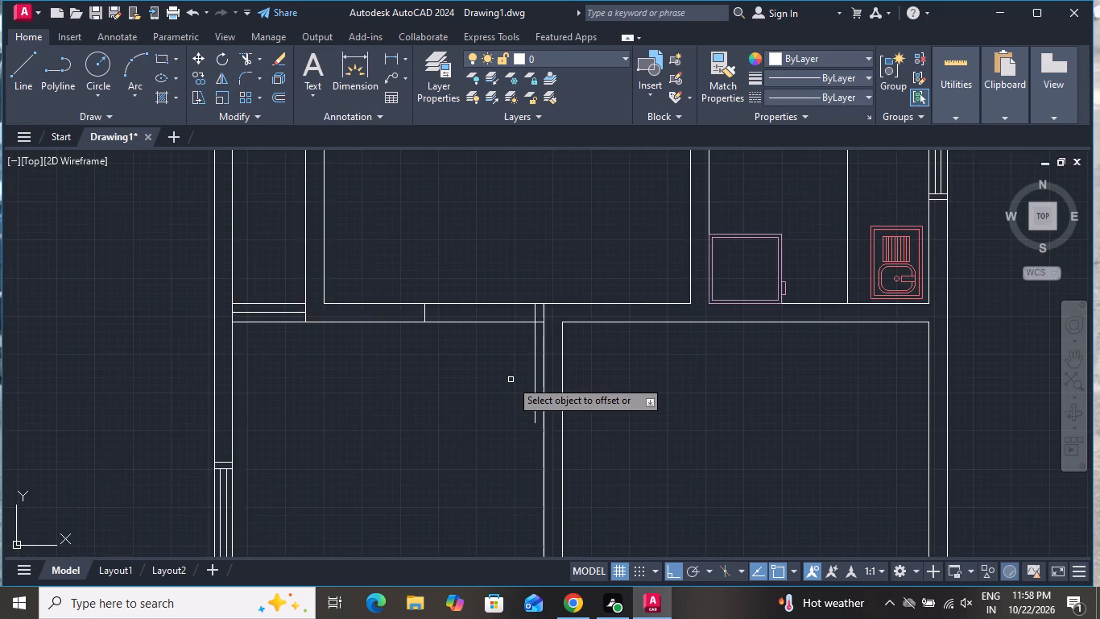
pyautogui.scroll(1, 511, 380)
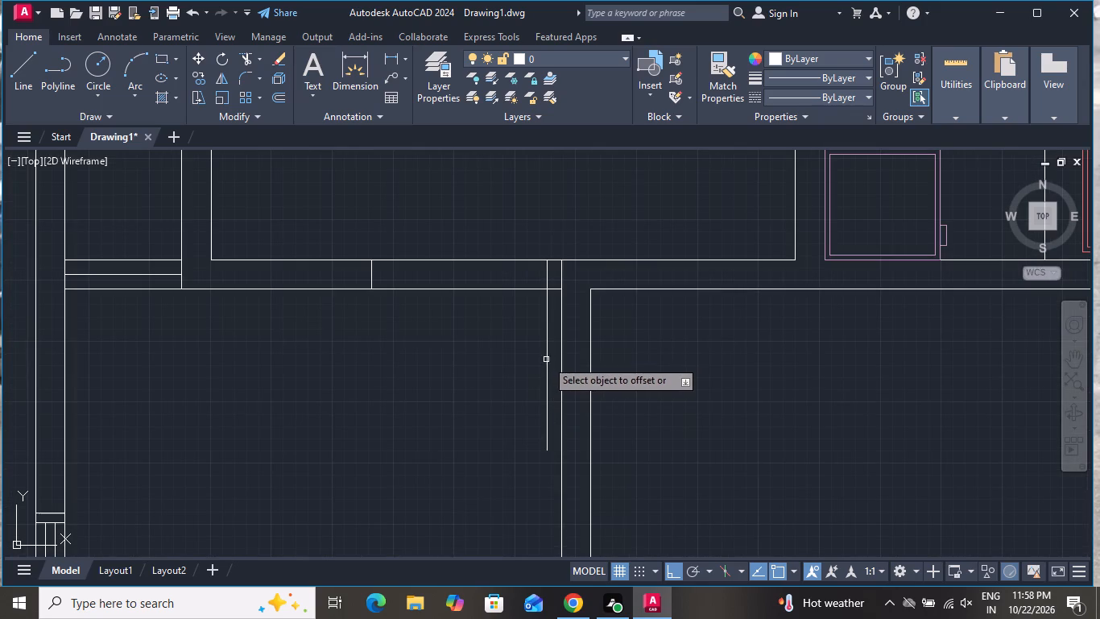
pyautogui.click(546, 359)
pyautogui.click(539, 361)
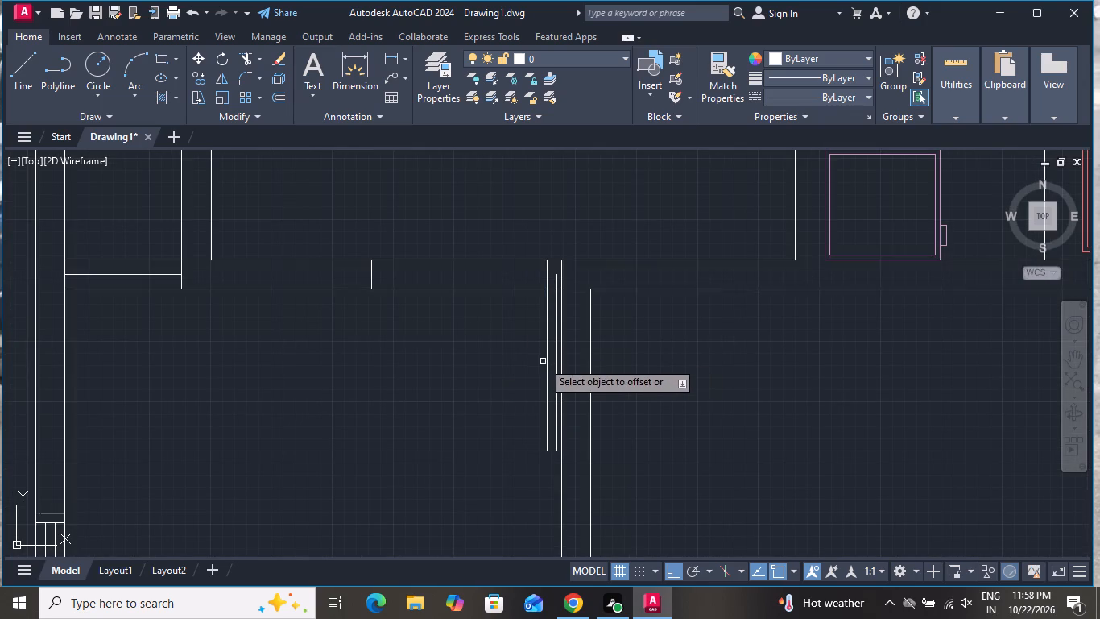
pyautogui.click(545, 359)
pyautogui.click(519, 360)
pyautogui.rightClick(519, 361)
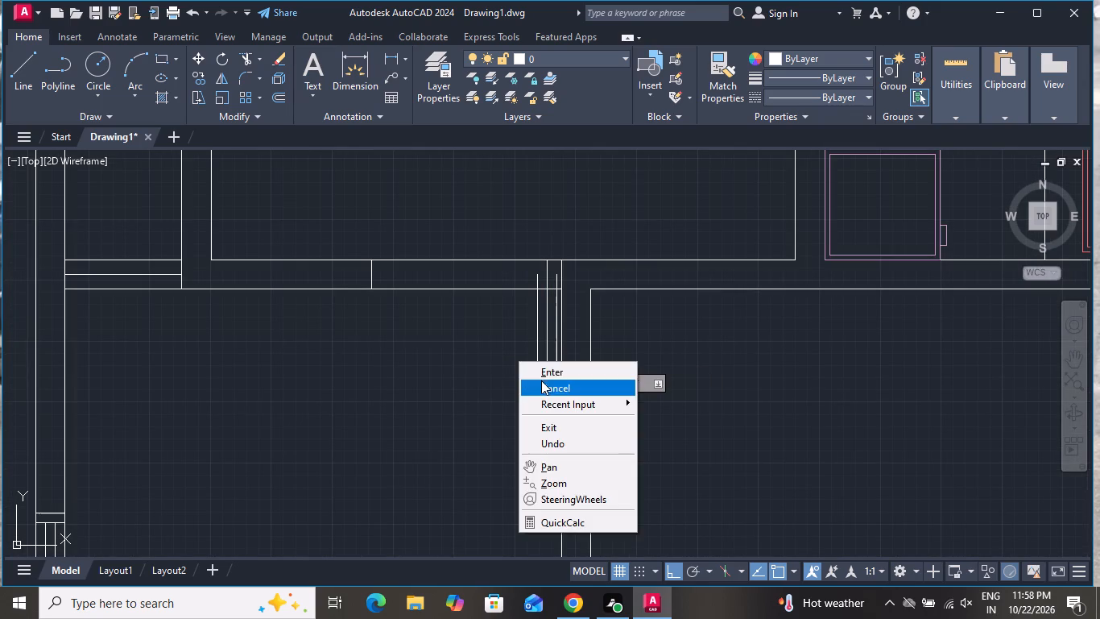
pyautogui.click(541, 380)
# Delete the offset copy on the partition side of the door-leaf line.
pyautogui.scroll(2, 552, 362)
pyautogui.click(552, 356)
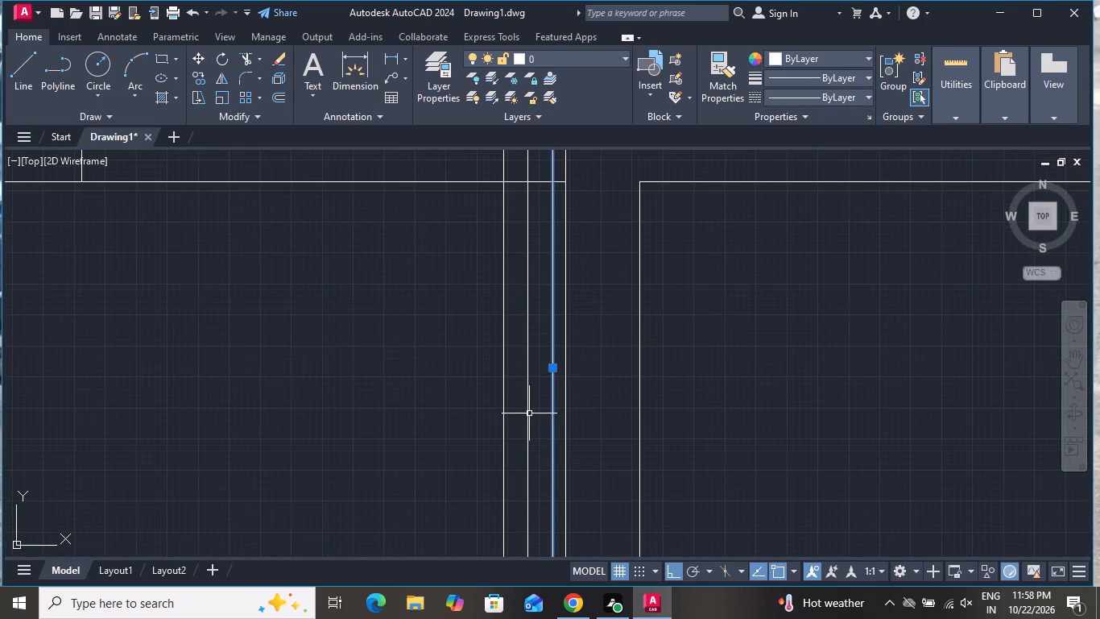
pyautogui.press('Delete')
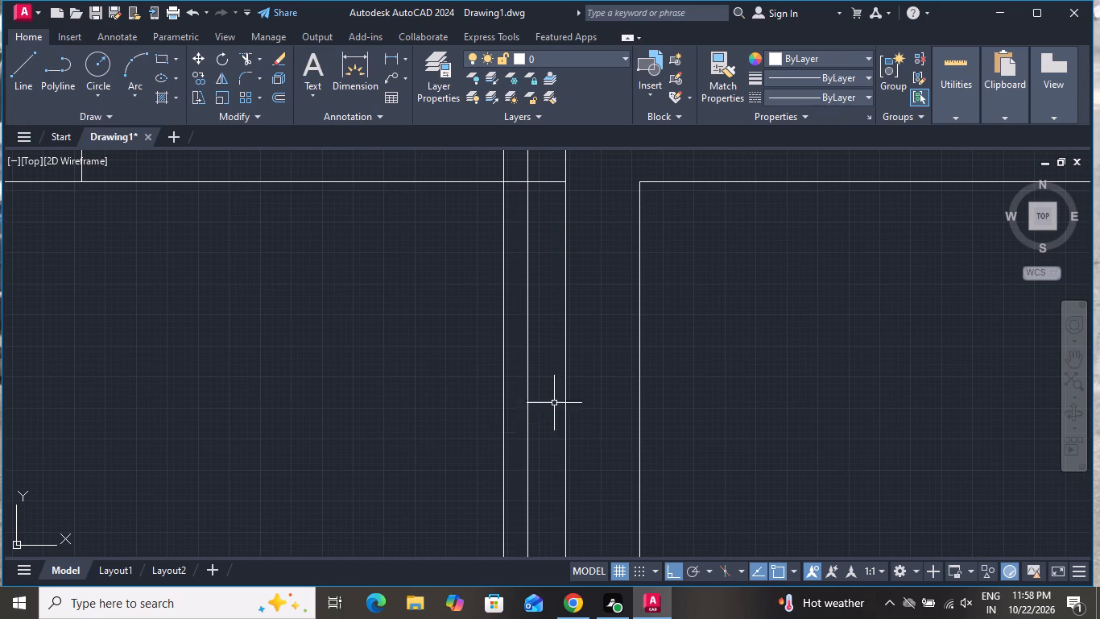
# Draw the door-swing arc from the left jamb's midpoint through the lower ends of the two leaf lines.
pyautogui.scroll(-3, 554, 403)
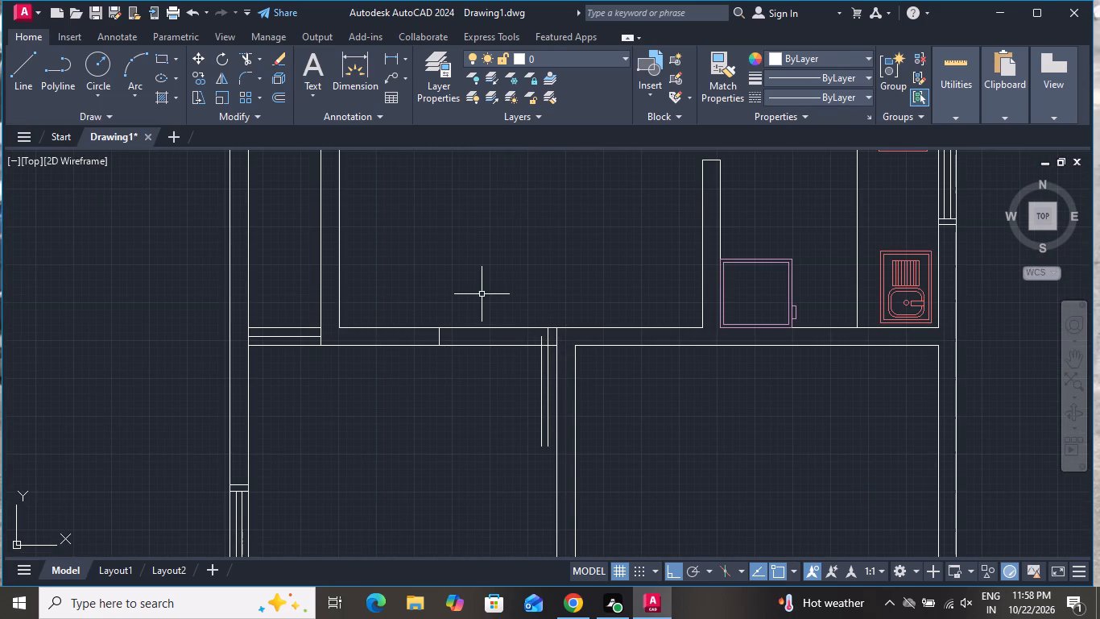
pyautogui.write('A')
pyautogui.press('space')
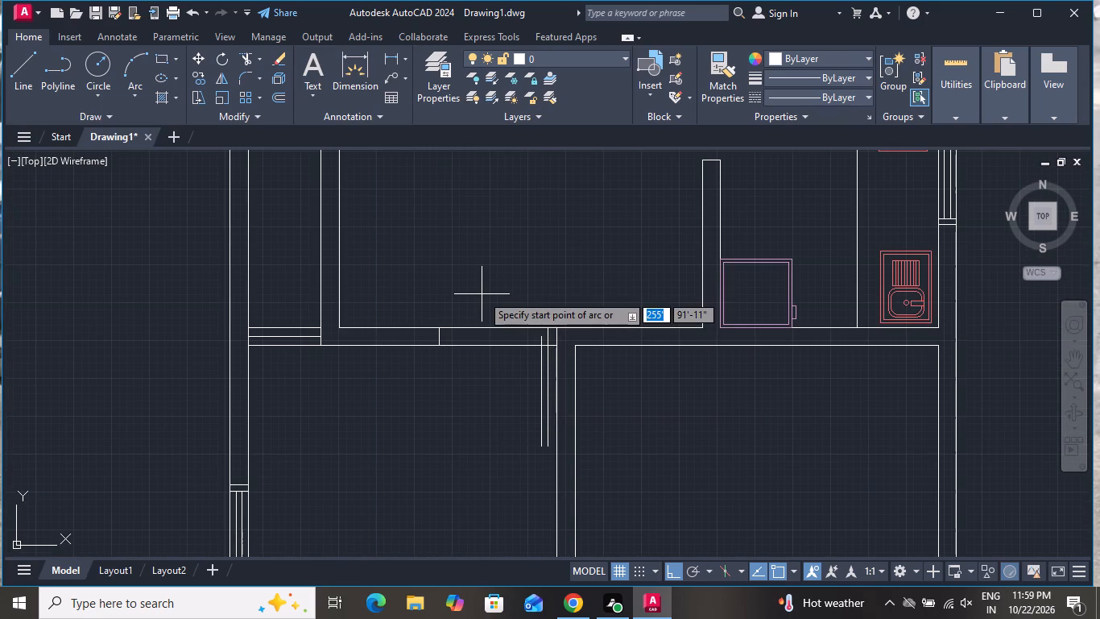
pyautogui.click(435, 342)
pyautogui.scroll(4, 534, 449)
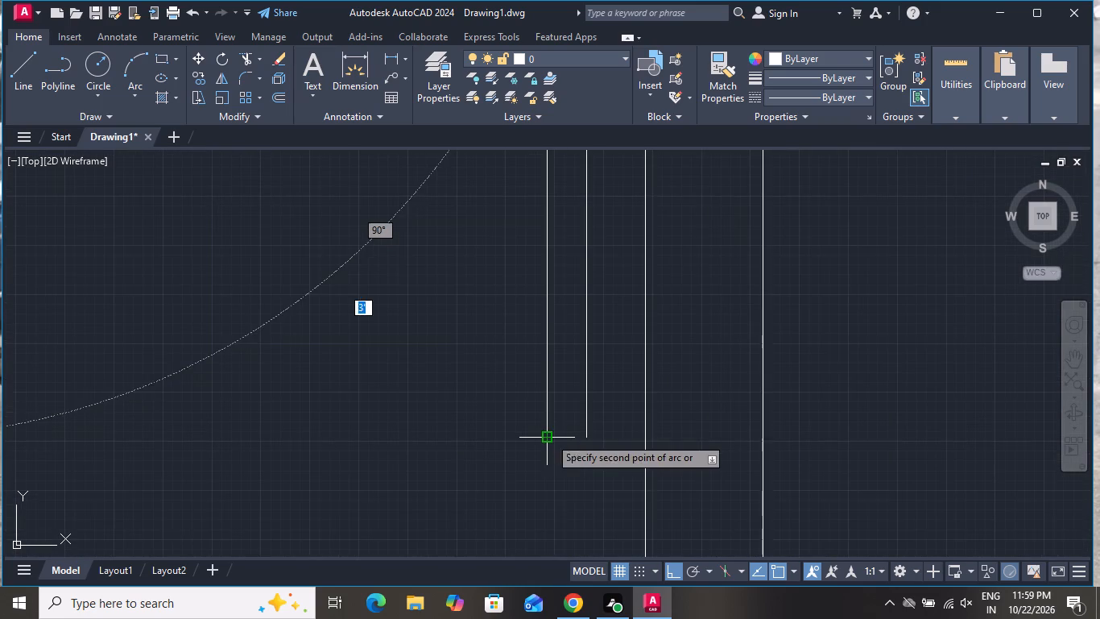
pyautogui.click(550, 435)
pyautogui.click(583, 437)
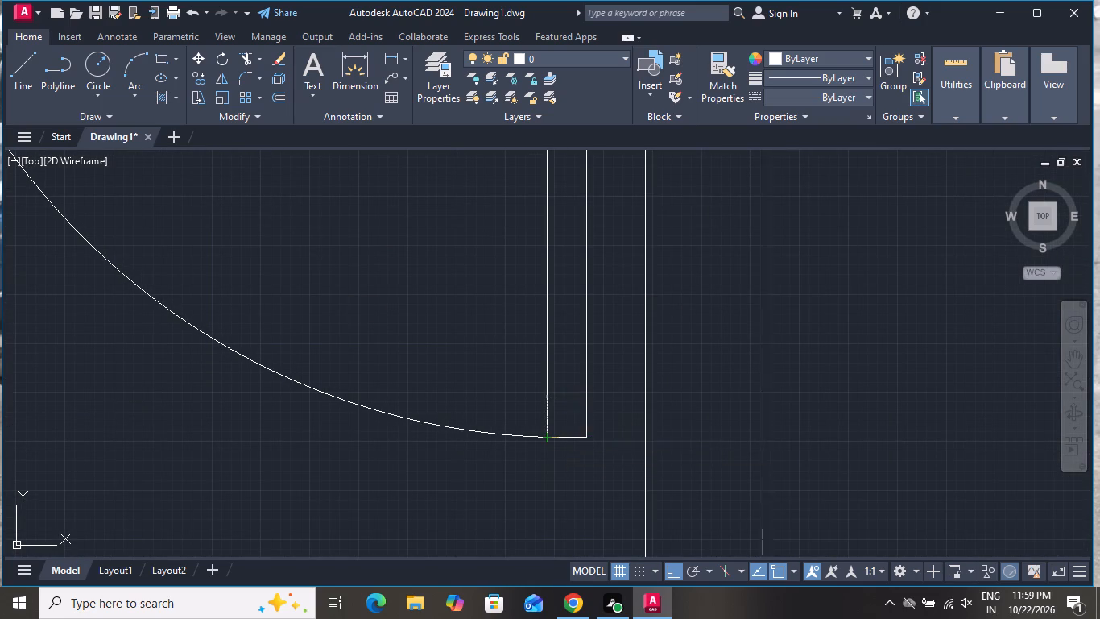
# Close the door leaf's upper end with a short horizontal line between its two vertical lines.
pyautogui.scroll(-3, 424, 445)
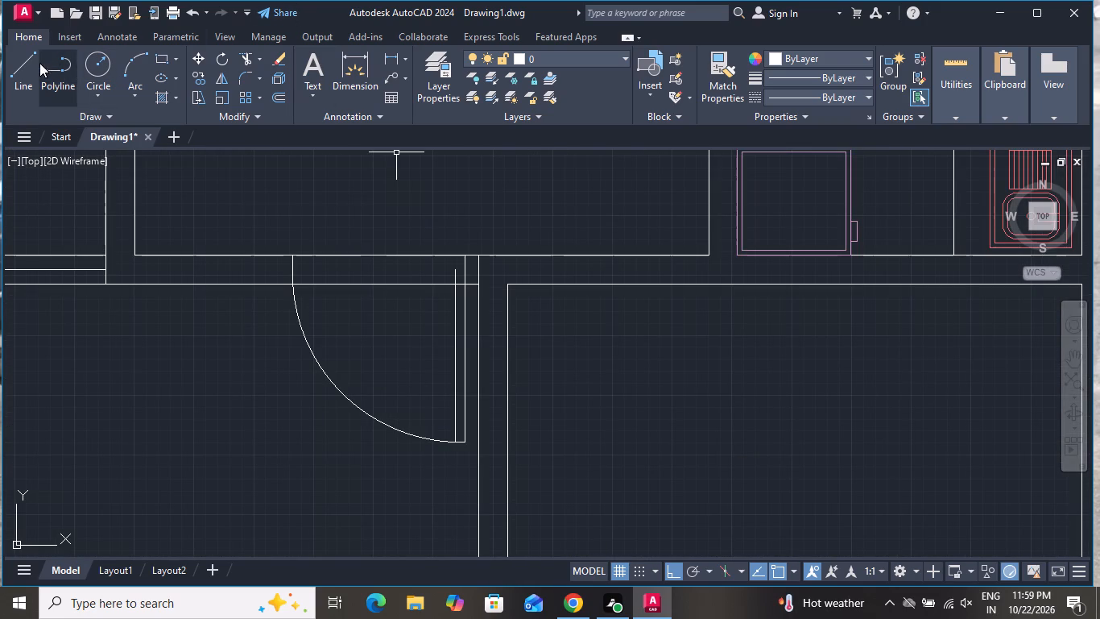
pyautogui.click(38, 63)
pyautogui.scroll(3, 451, 261)
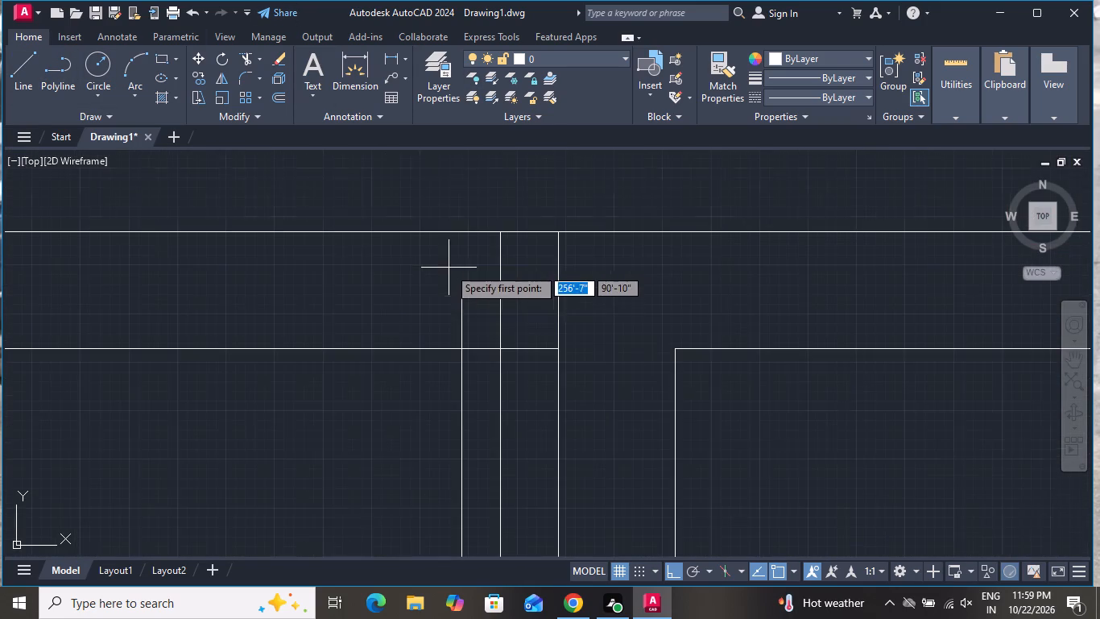
pyautogui.click(461, 293)
pyautogui.click(502, 288)
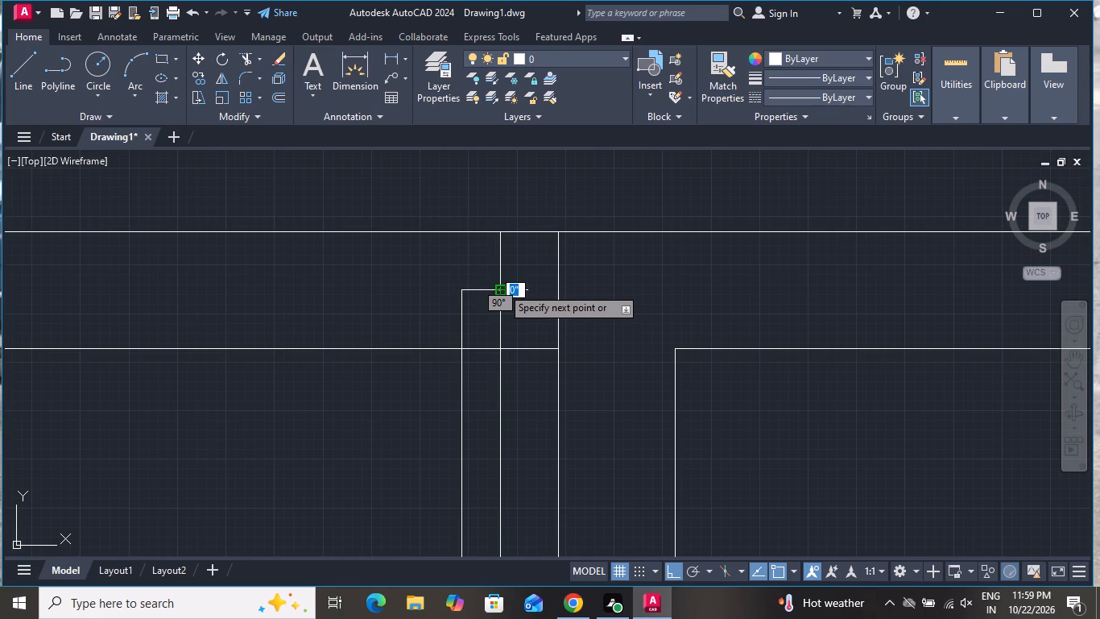
pyautogui.rightClick(502, 287)
pyautogui.click(546, 312)
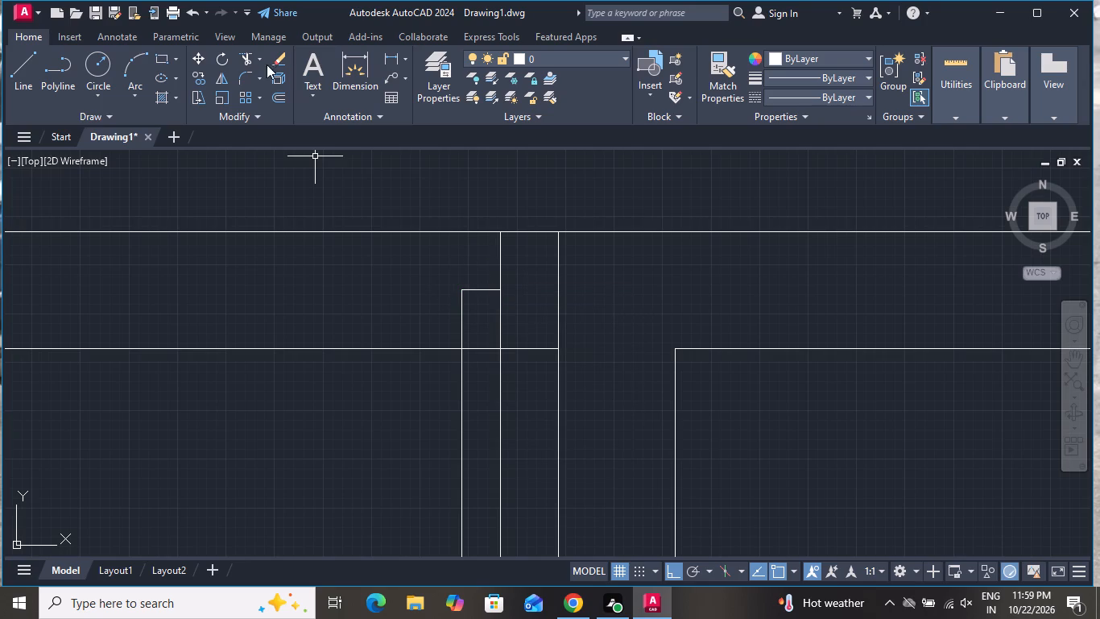
# Trim the leaf's right-hand line inside the wall, below the leaf's top, and both wall lines across the door opening.
pyautogui.click(244, 55)
pyautogui.click(498, 324)
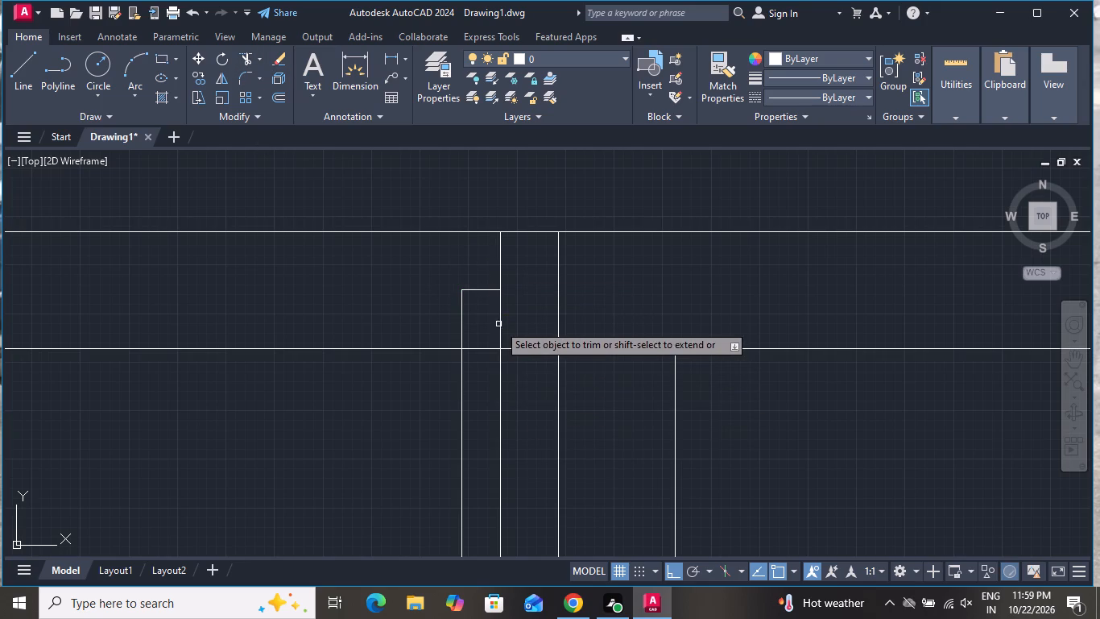
pyautogui.click(510, 310)
pyautogui.click(494, 320)
pyautogui.scroll(-2, 487, 323)
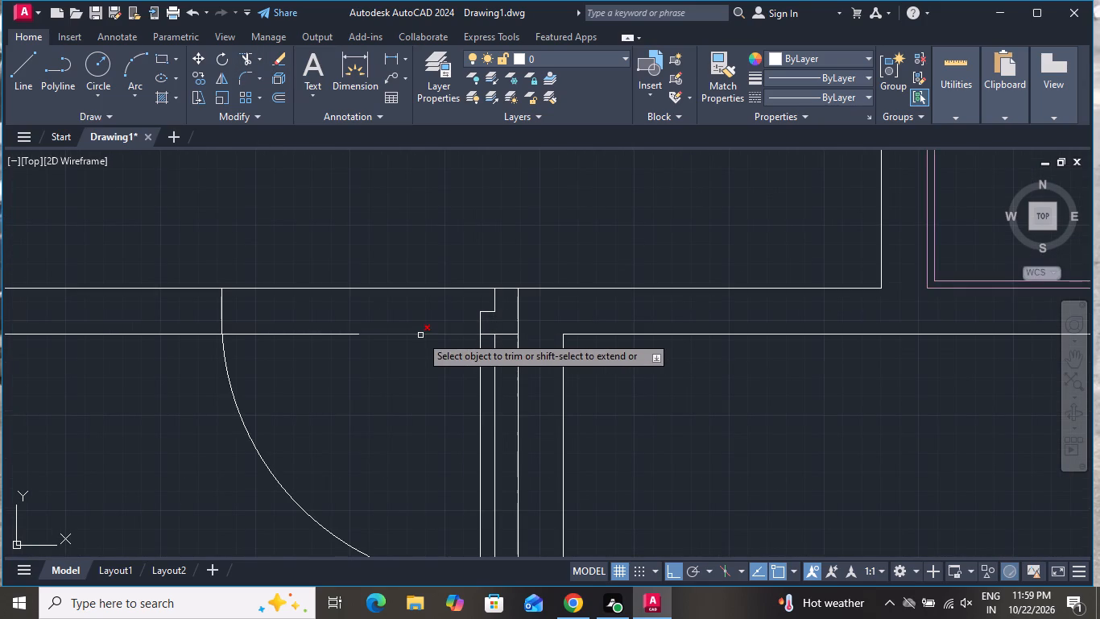
pyautogui.click(420, 335)
pyautogui.click(345, 338)
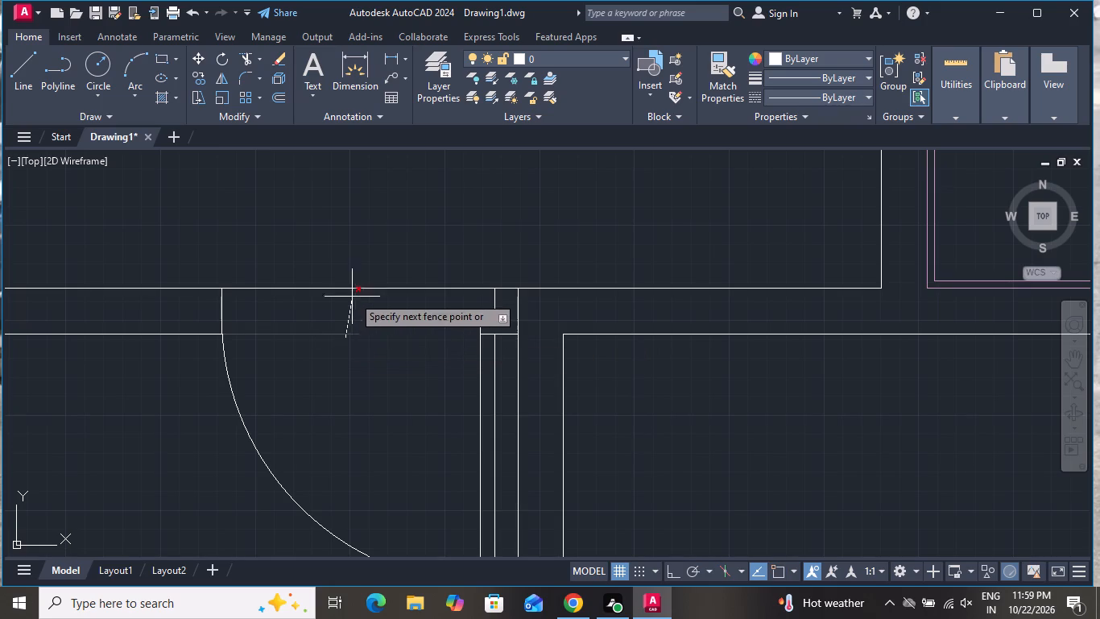
pyautogui.click(370, 254)
pyautogui.click(341, 290)
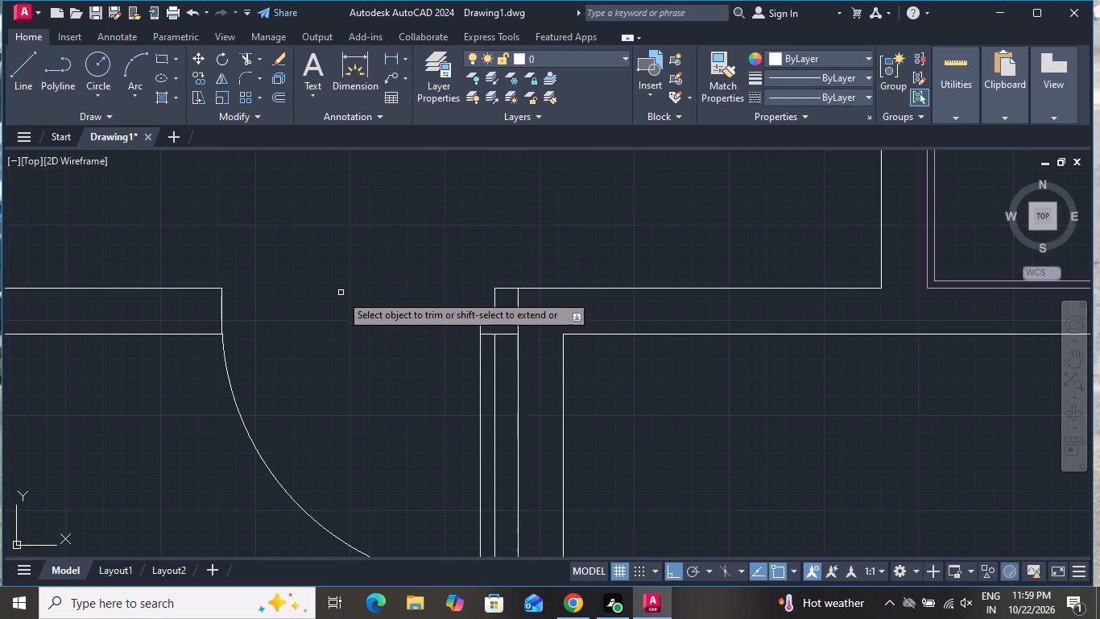
pyautogui.rightClick(330, 344)
pyautogui.click(390, 375)
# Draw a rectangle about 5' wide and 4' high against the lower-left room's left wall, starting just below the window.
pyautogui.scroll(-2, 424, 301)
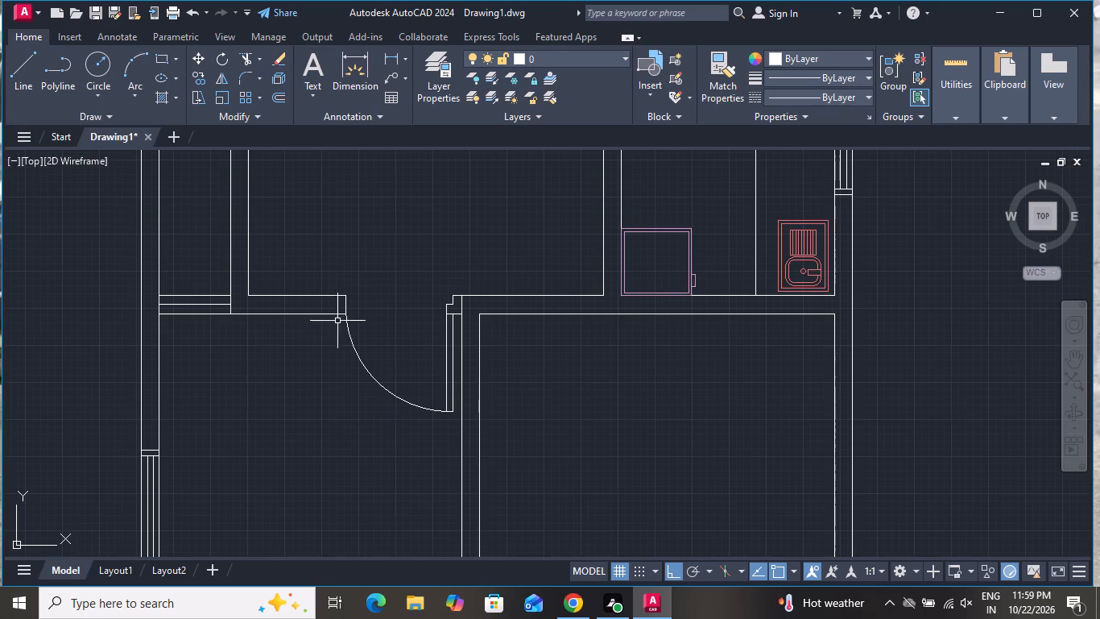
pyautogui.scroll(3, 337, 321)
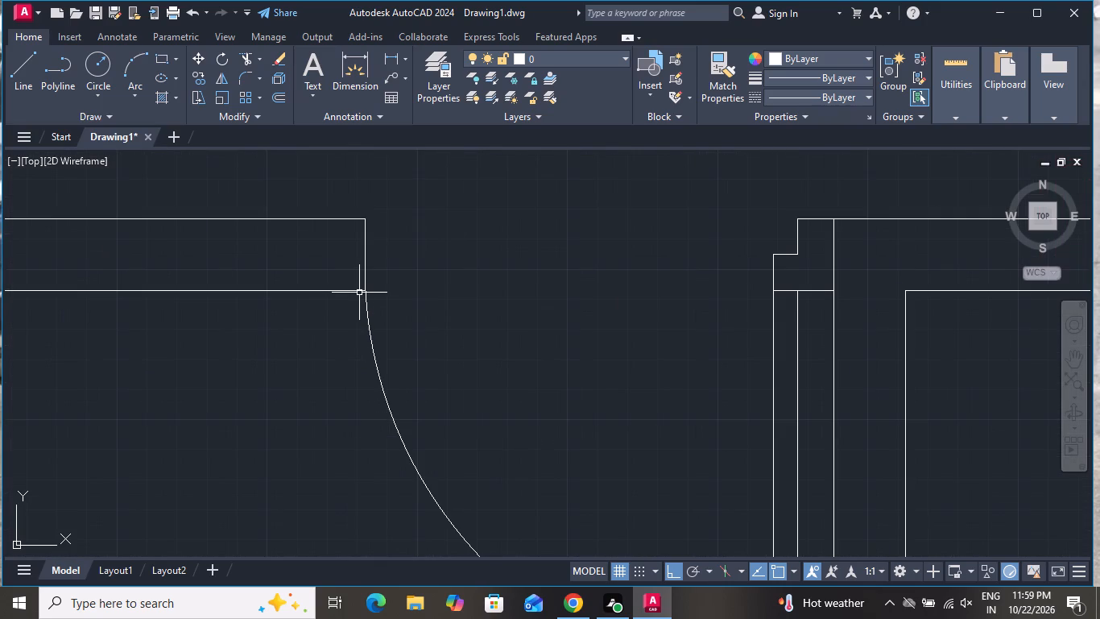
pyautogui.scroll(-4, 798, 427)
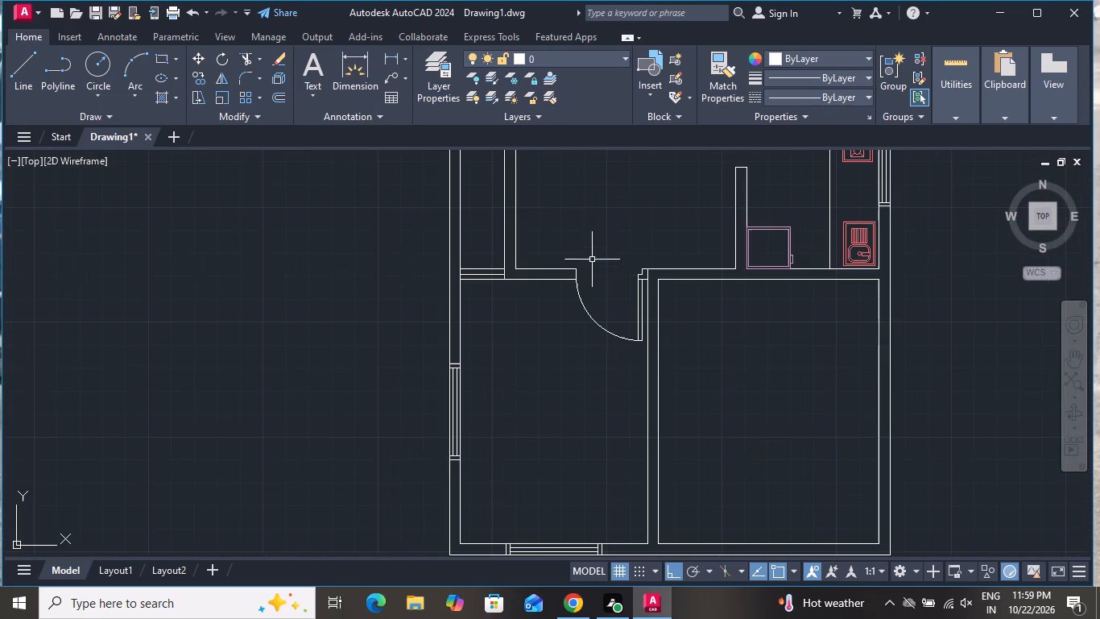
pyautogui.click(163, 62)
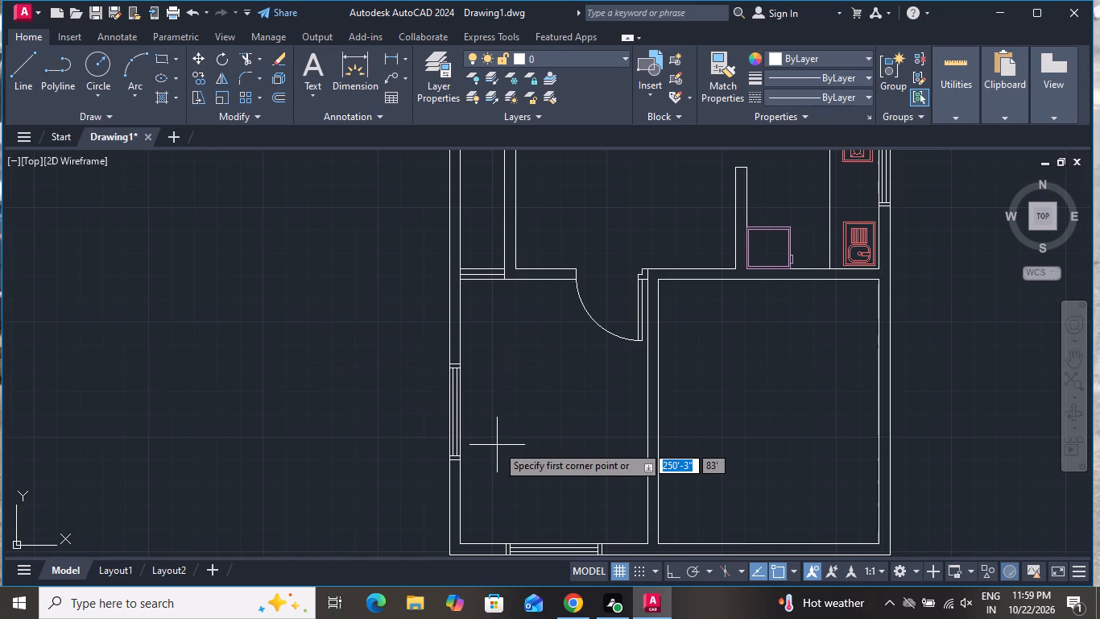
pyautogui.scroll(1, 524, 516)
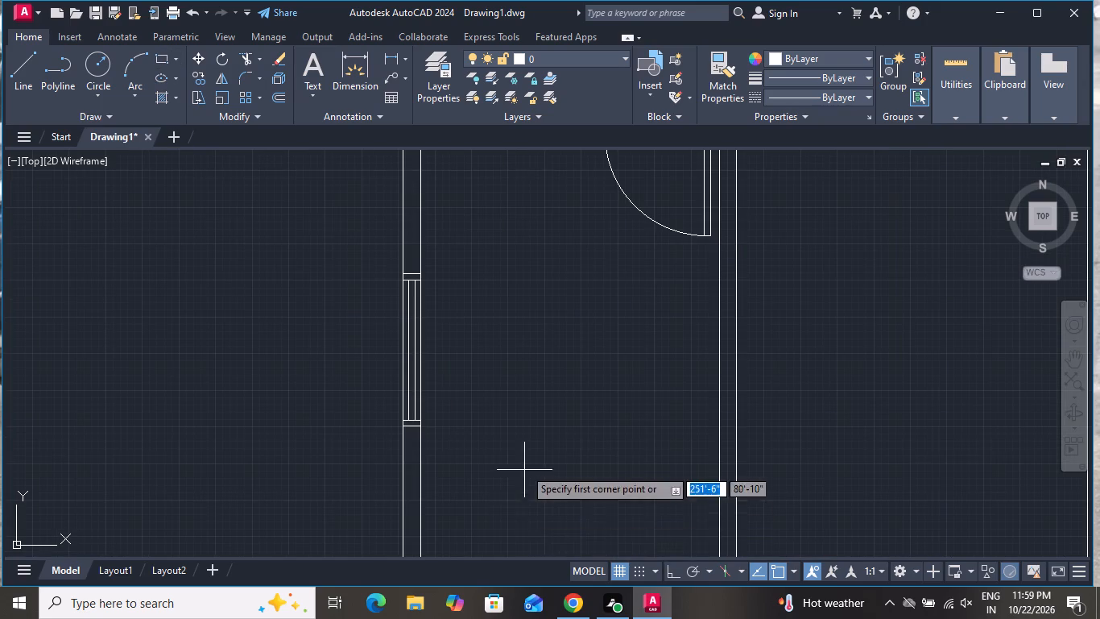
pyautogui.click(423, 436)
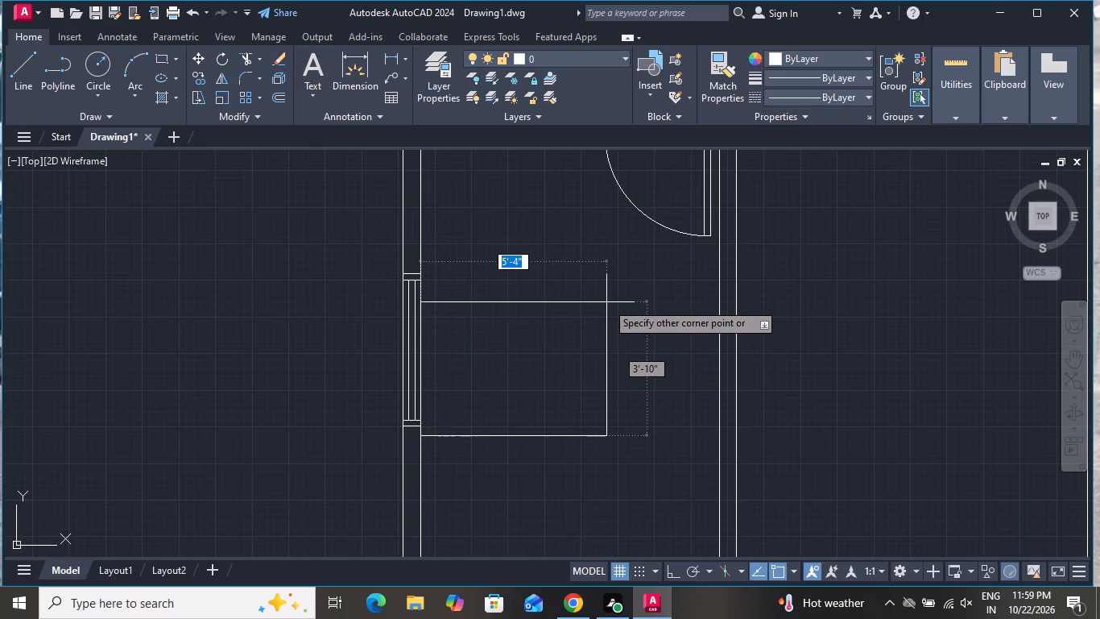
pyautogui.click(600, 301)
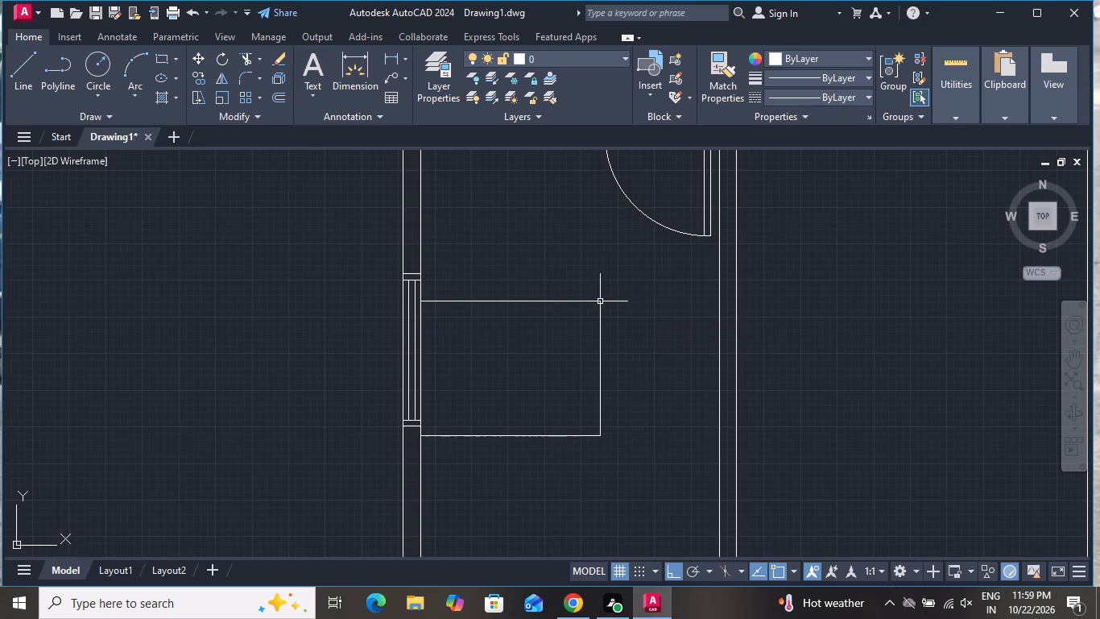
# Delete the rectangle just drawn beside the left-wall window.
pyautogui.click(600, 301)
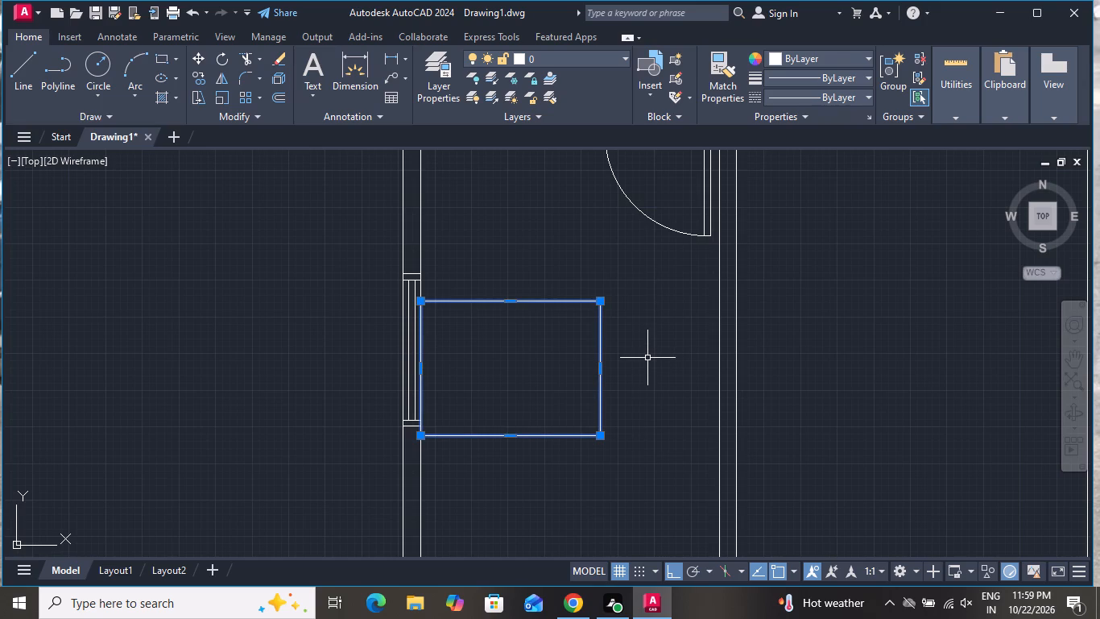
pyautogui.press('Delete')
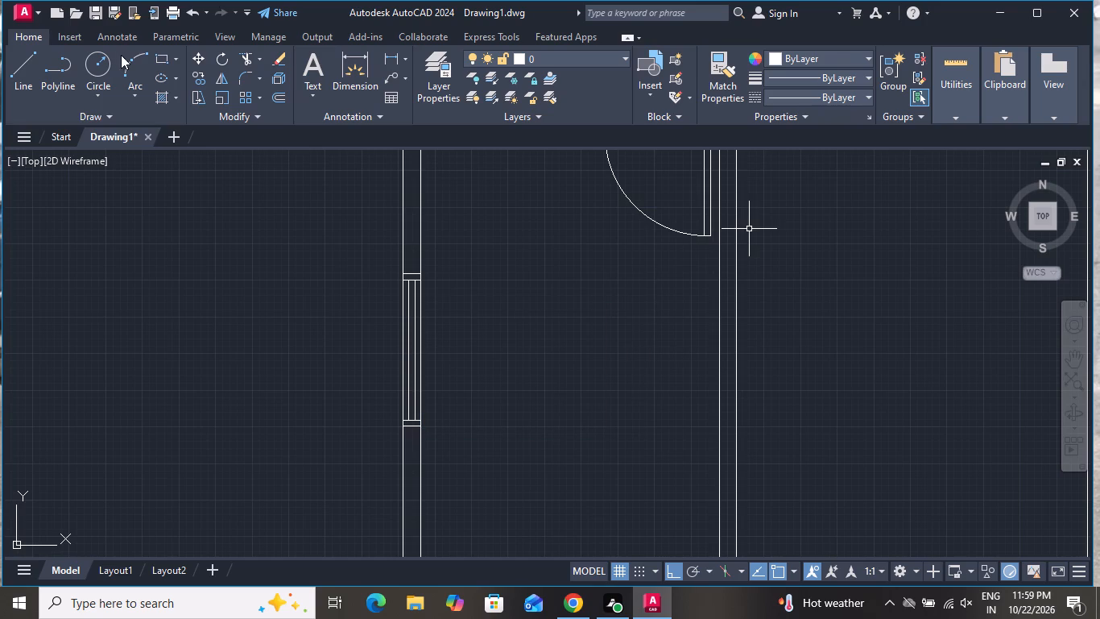
# Draw a rectangle about 4'-11" by 3'-11" from the wall's inner face near the left-wall window's upper end, extending down into the room.
pyautogui.click(161, 60)
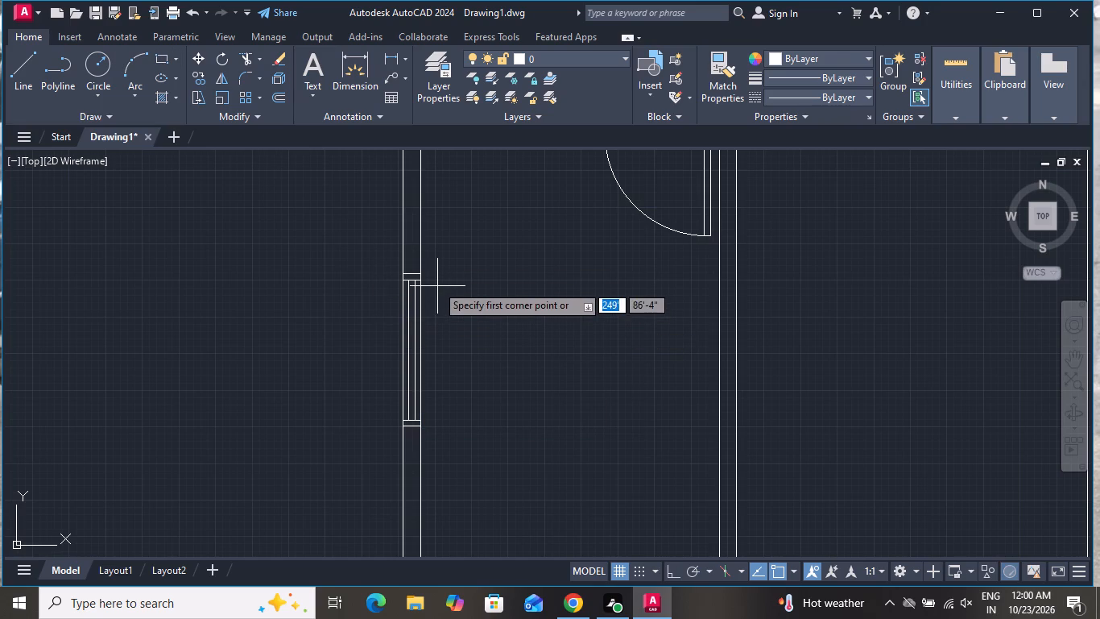
pyautogui.click(421, 289)
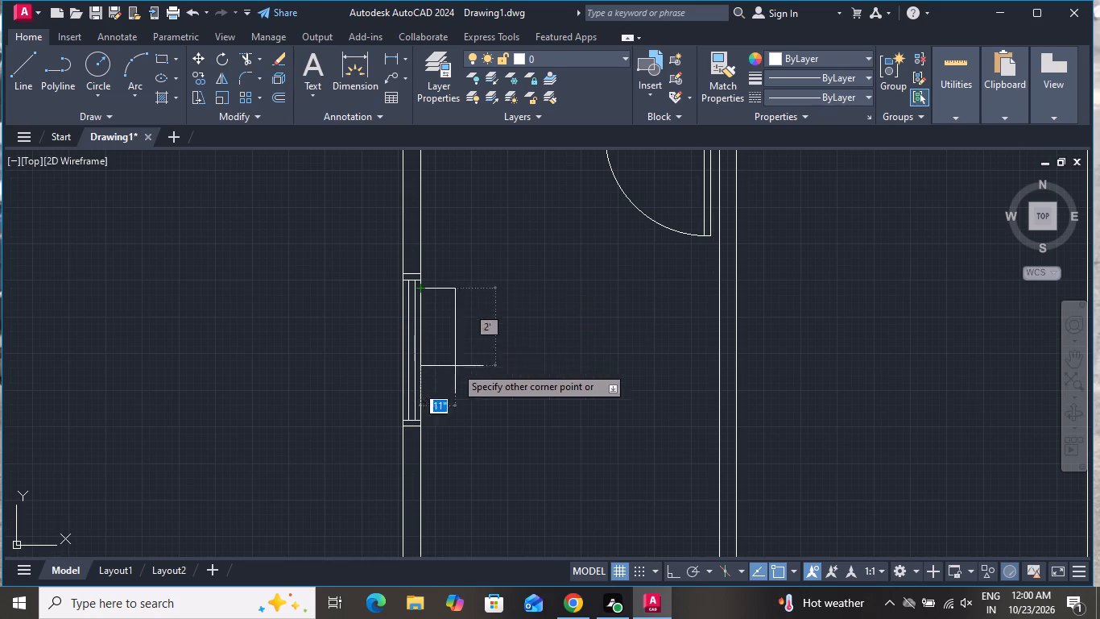
pyautogui.click(594, 426)
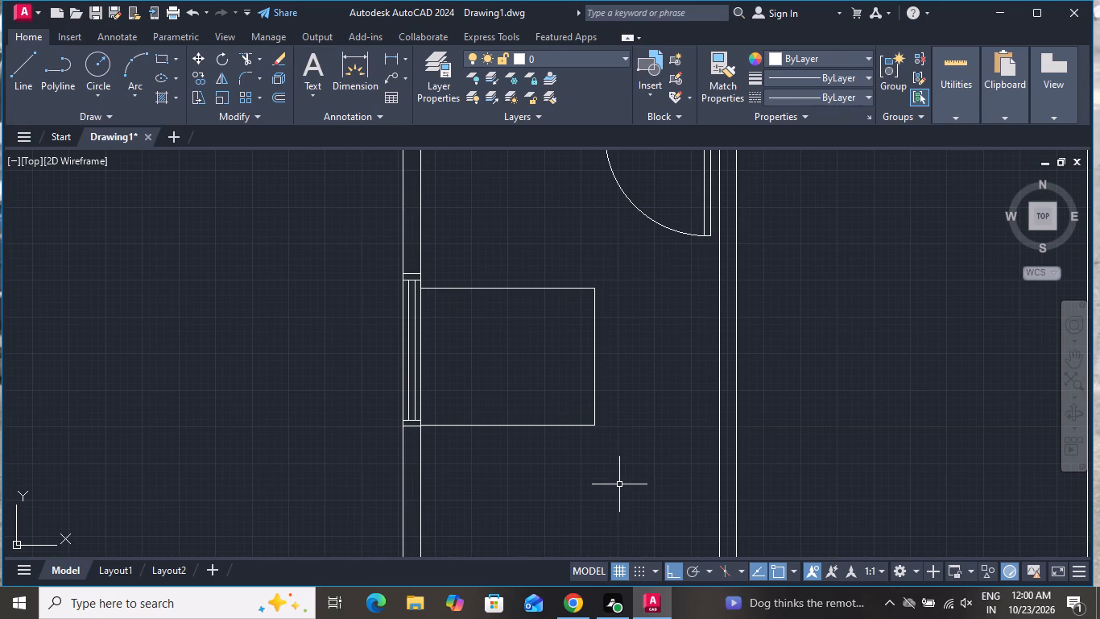
# Offset the new rectangle 1" to its inside.
pyautogui.write('O')
pyautogui.press('space')
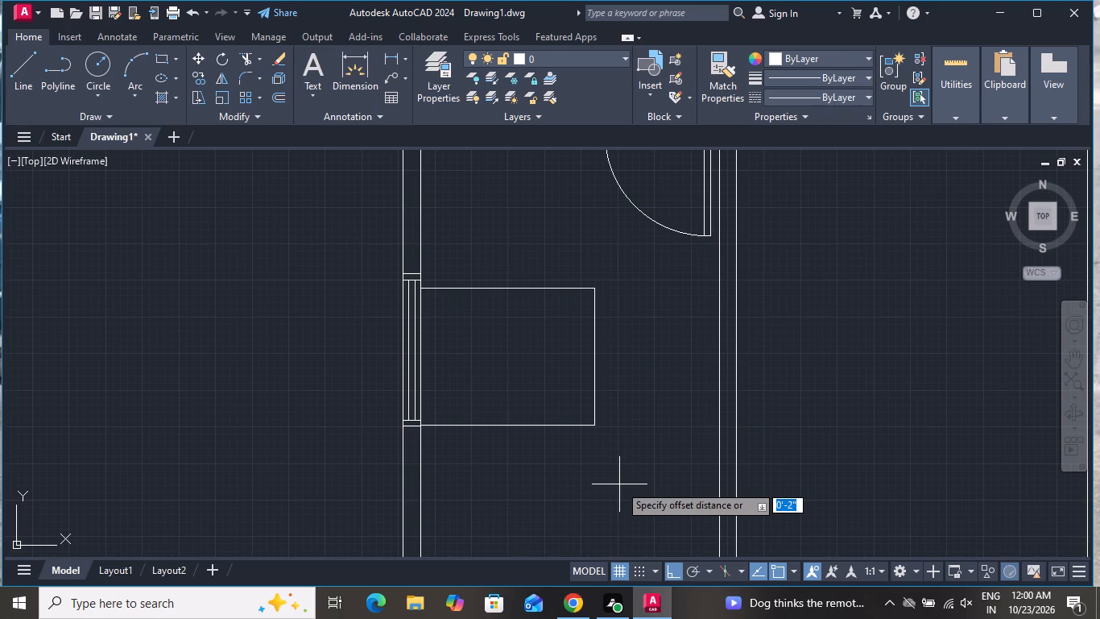
pyautogui.press('1')
pyautogui.hotkey('shift', '"')
pyautogui.press('Return')
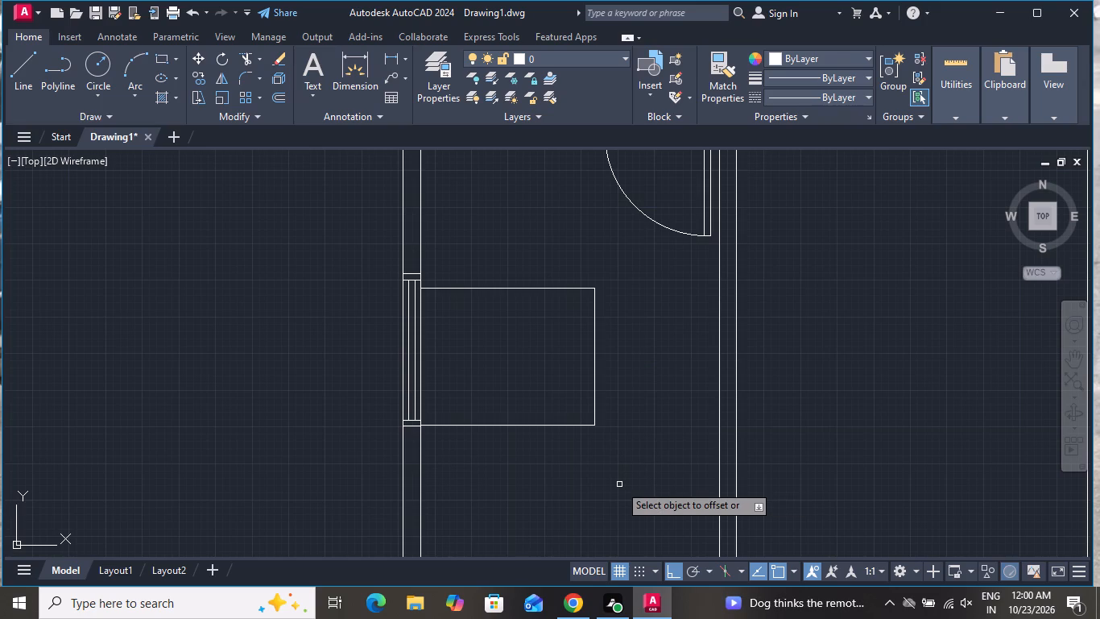
pyautogui.click(568, 289)
pyautogui.click(560, 325)
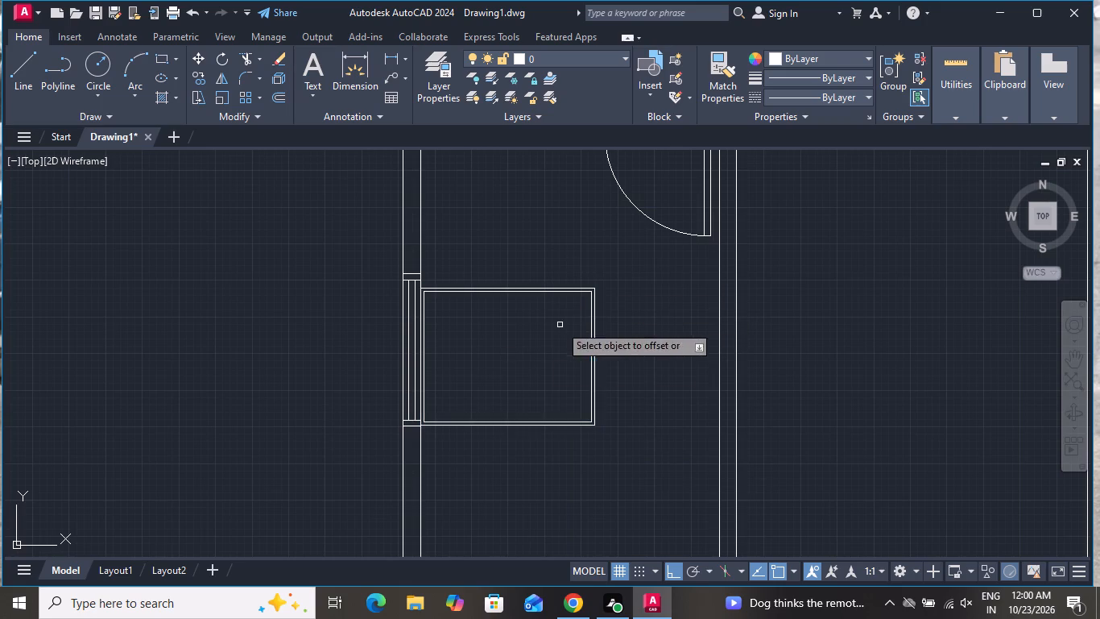
pyautogui.rightClick(494, 404)
pyautogui.click(517, 426)
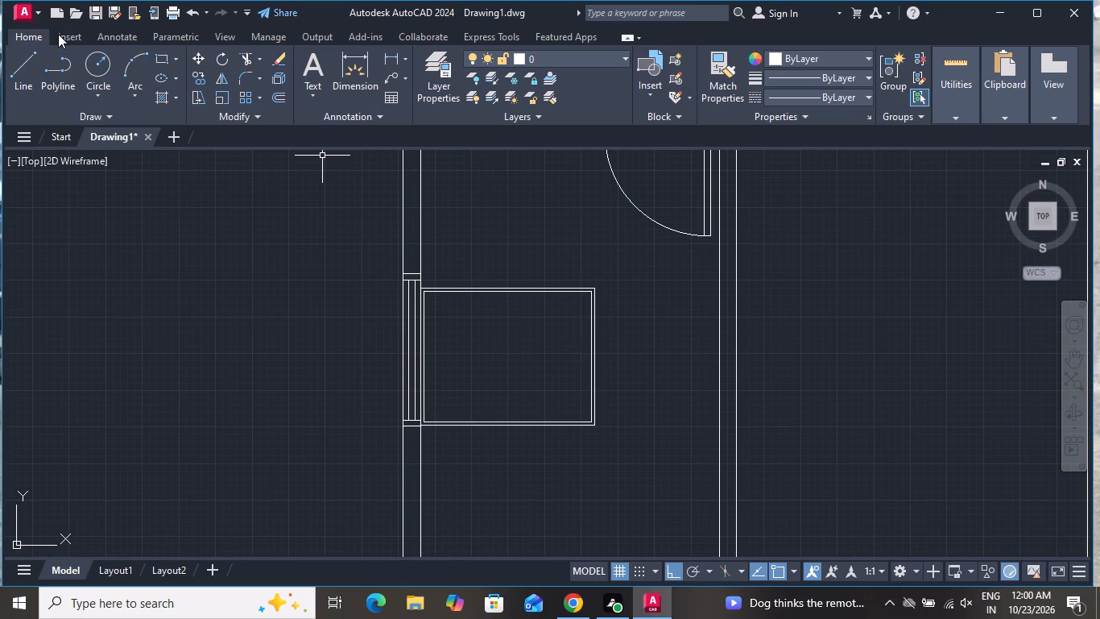
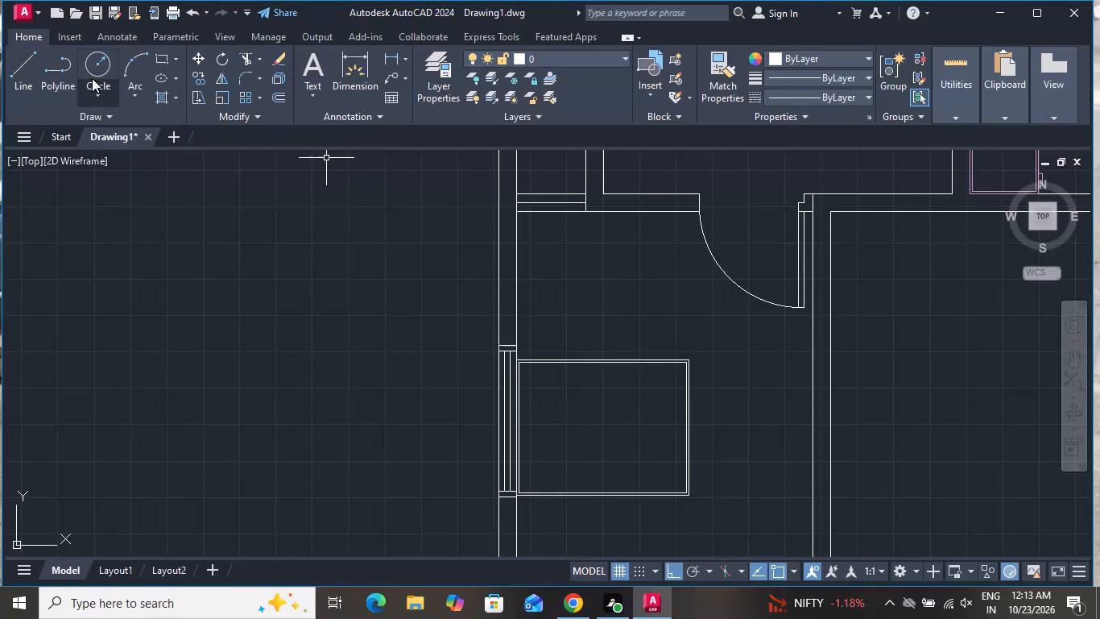
# Draw a vertical line about 3' long up from the inner outline's bottom edge, near the window-side end of the furniture rectangle.
pyautogui.click(29, 67)
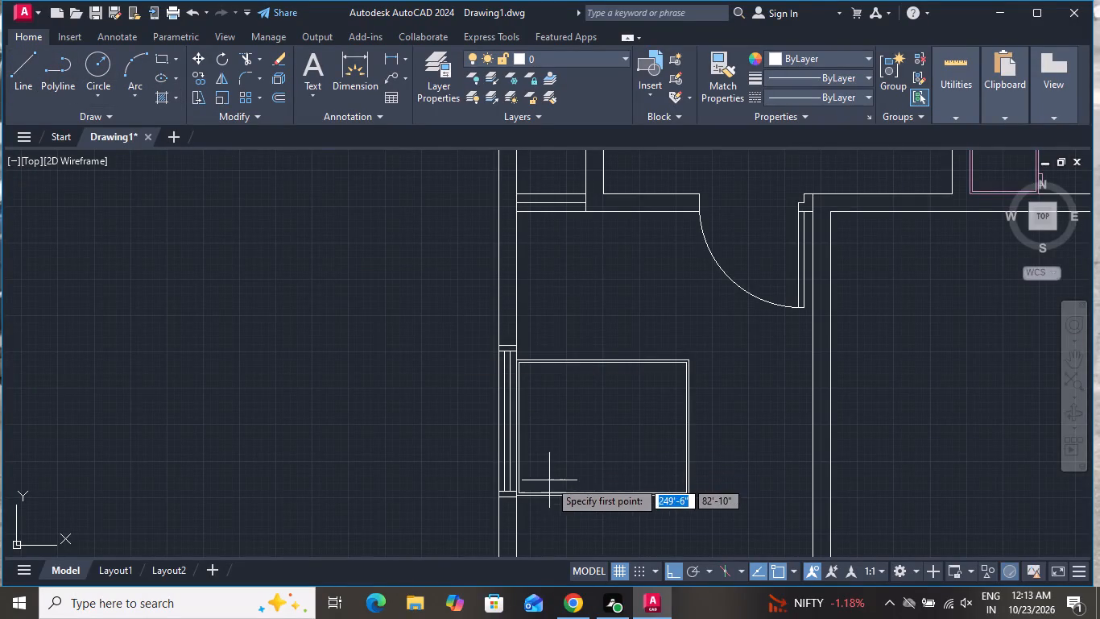
pyautogui.scroll(2, 558, 497)
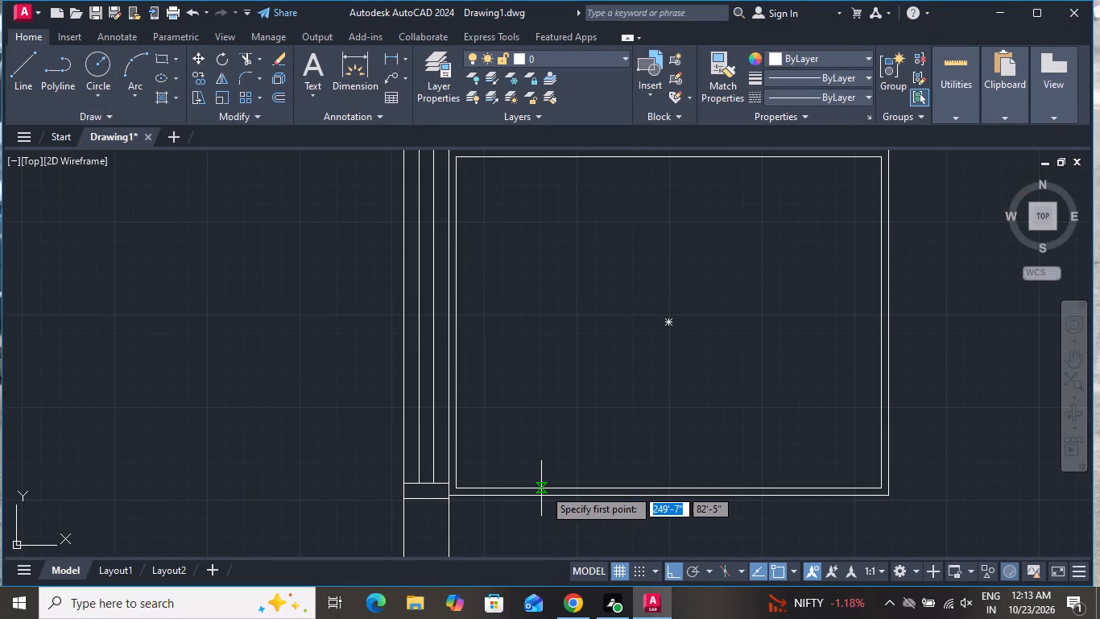
pyautogui.click(547, 487)
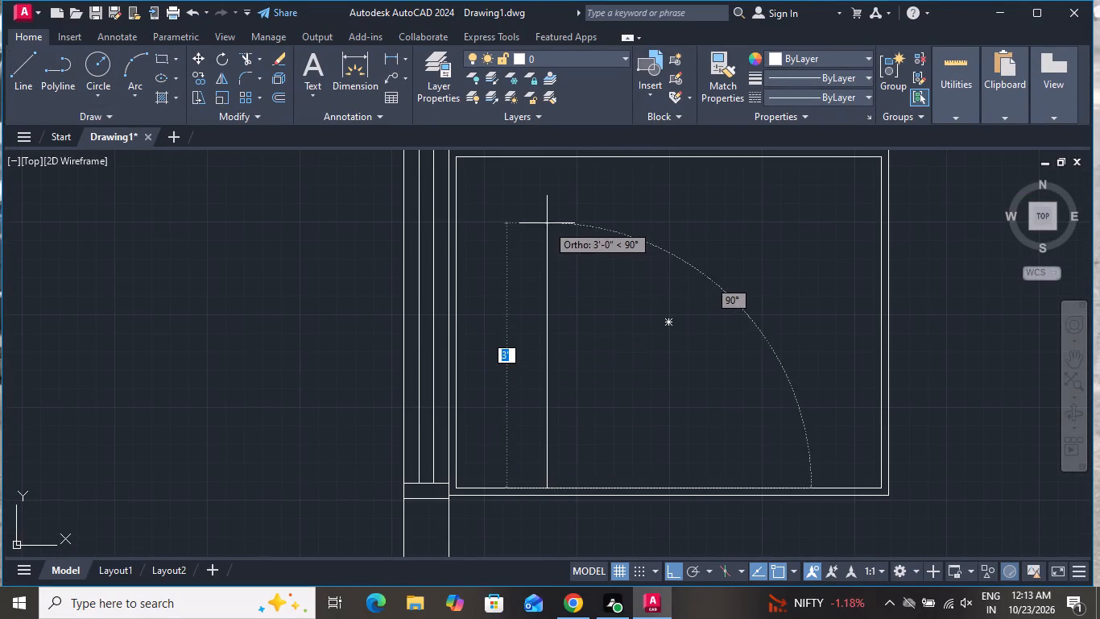
pyautogui.click(547, 215)
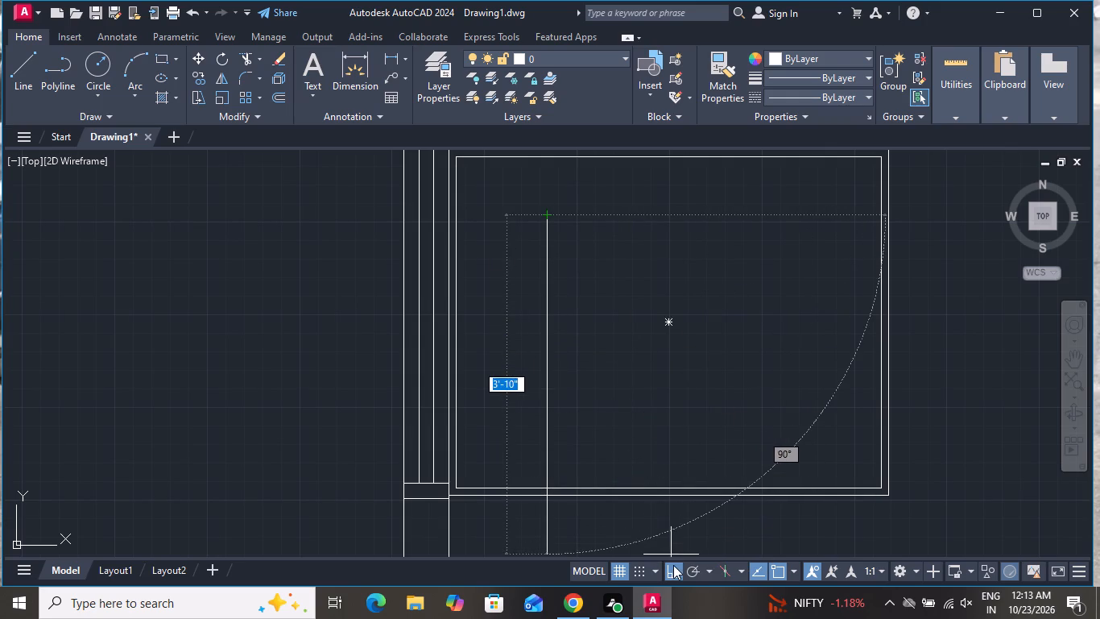
# With Ortho off, continue the line to the inner outline's top edge, down into the rectangle and back, forming a triangular folded corner.
pyautogui.click(673, 566)
pyautogui.scroll(1, 589, 170)
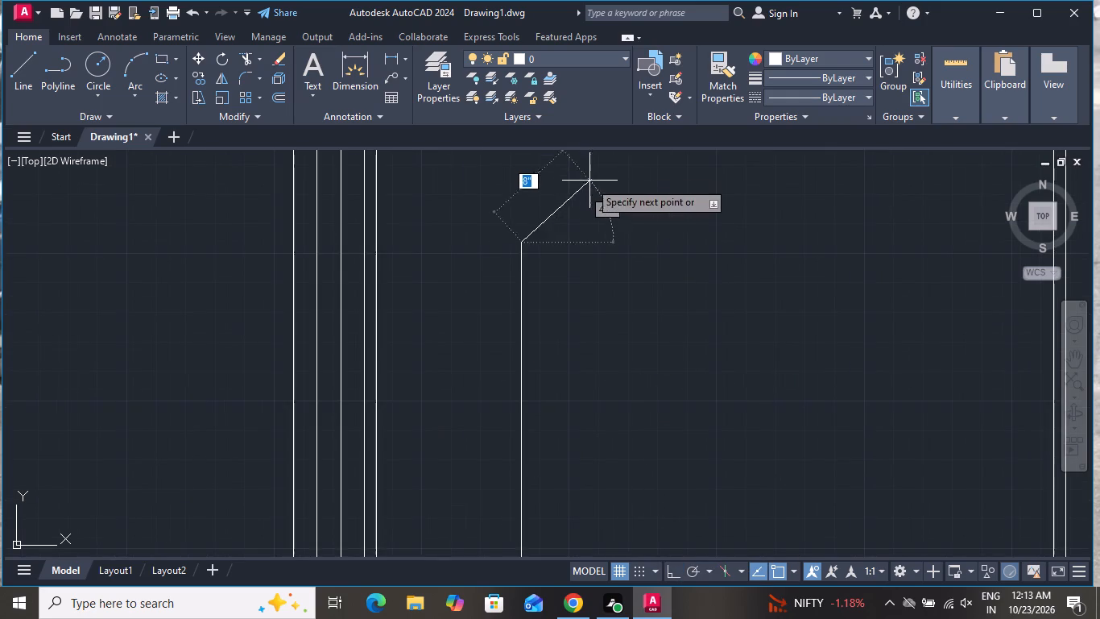
pyautogui.scroll(-1, 585, 201)
pyautogui.scroll(3, 585, 168)
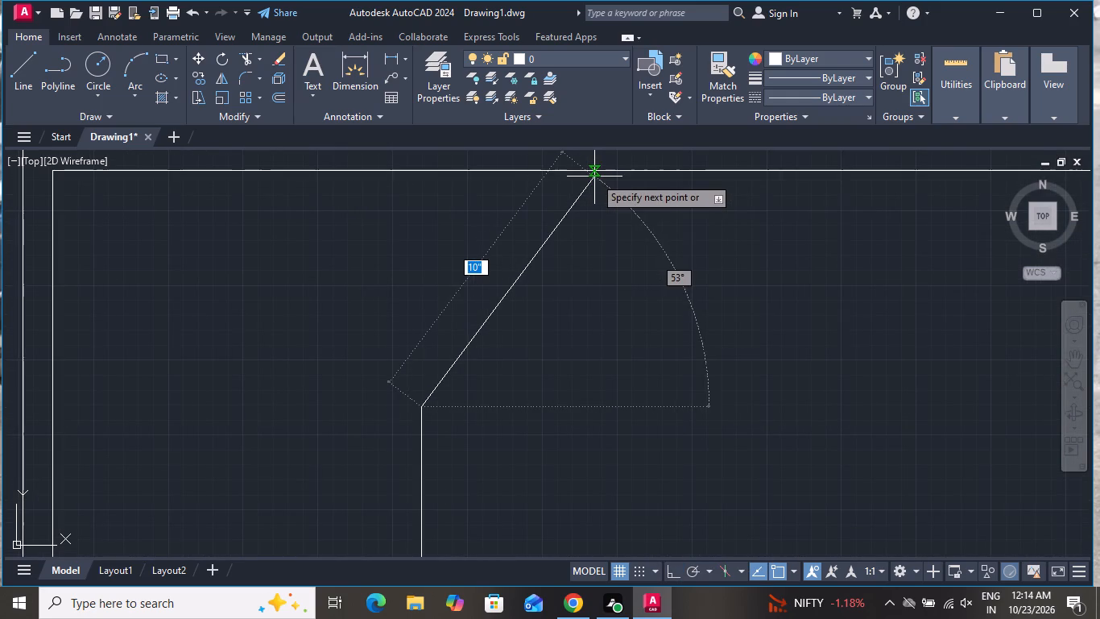
pyautogui.click(597, 170)
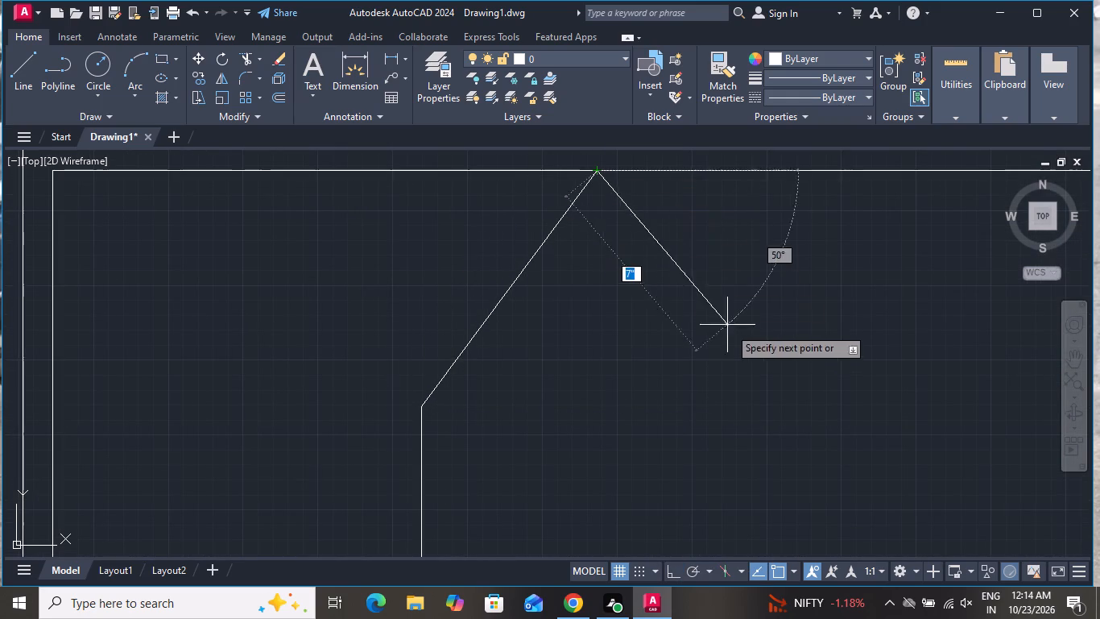
pyautogui.click(800, 433)
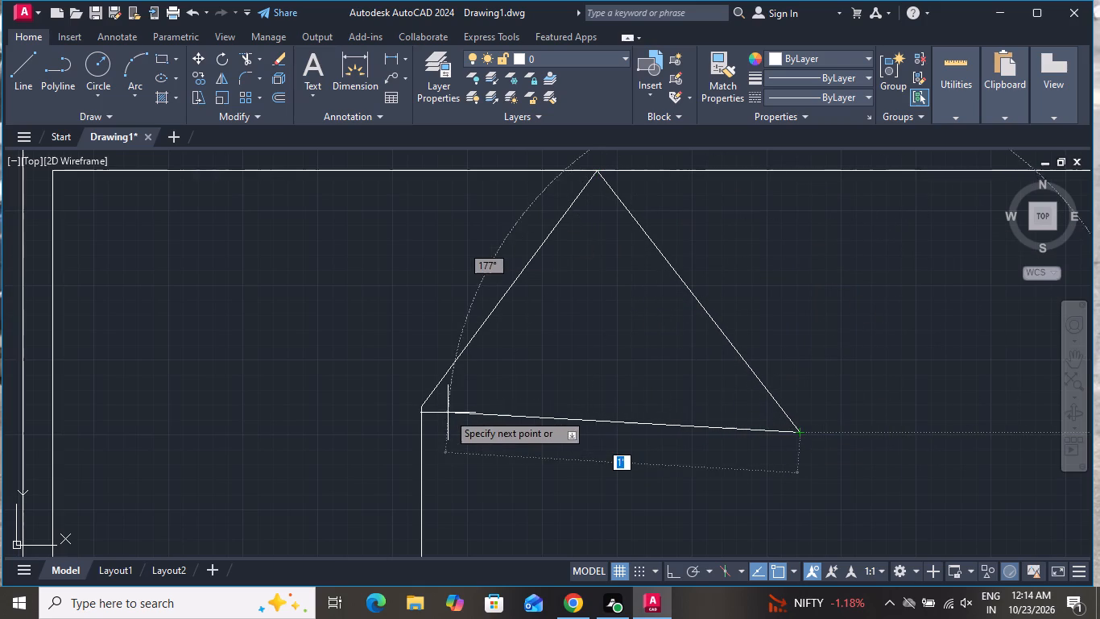
pyautogui.click(426, 406)
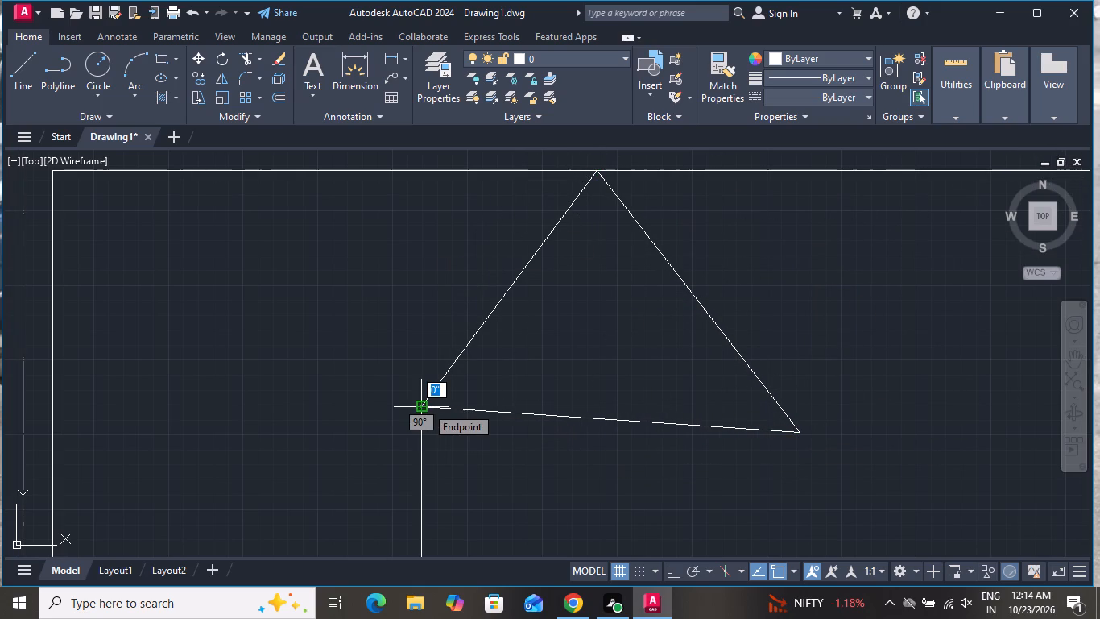
pyautogui.rightClick(426, 406)
pyautogui.click(457, 239)
# Draw a small upright rectangle as a pillow between the inner outline's window-side edge and the vertical line, near the top.
pyautogui.scroll(-1, 509, 375)
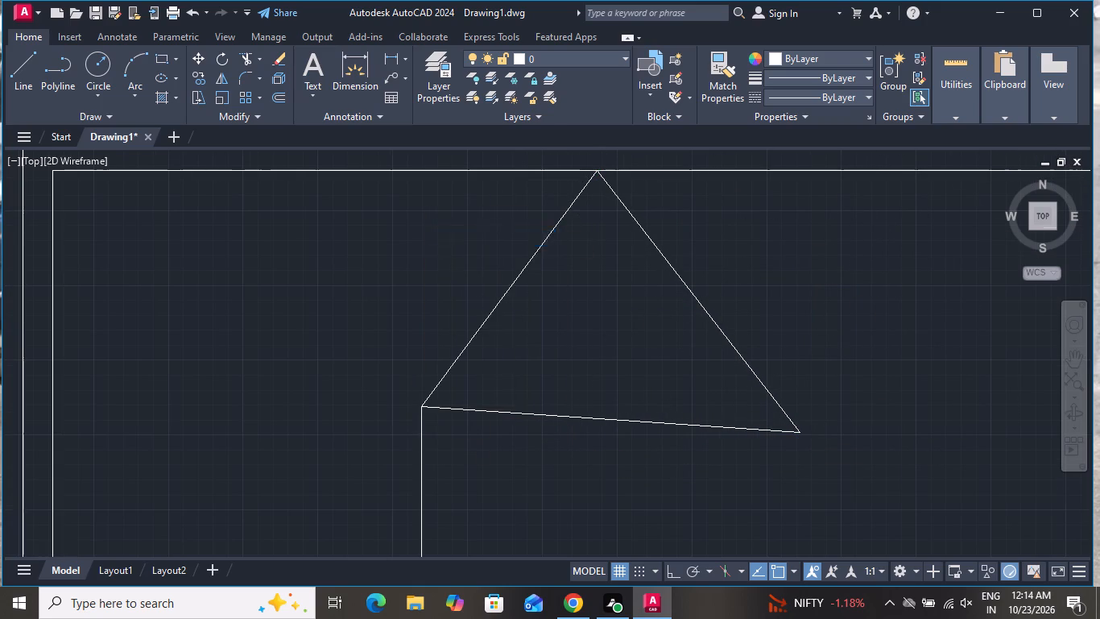
pyautogui.scroll(-3, 509, 375)
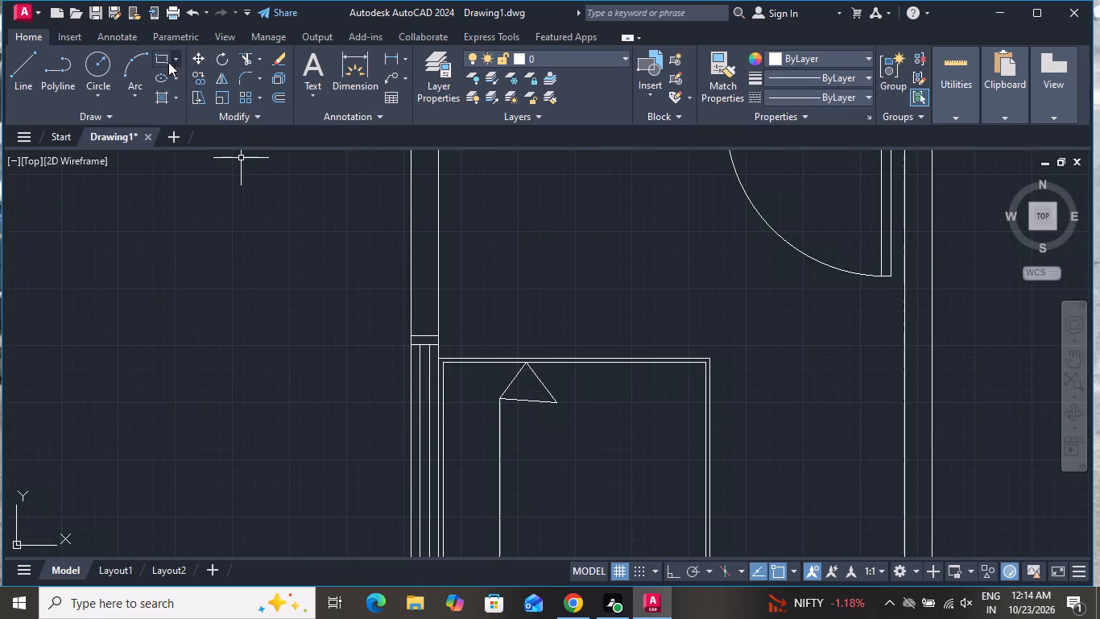
pyautogui.click(166, 58)
pyautogui.scroll(2, 449, 447)
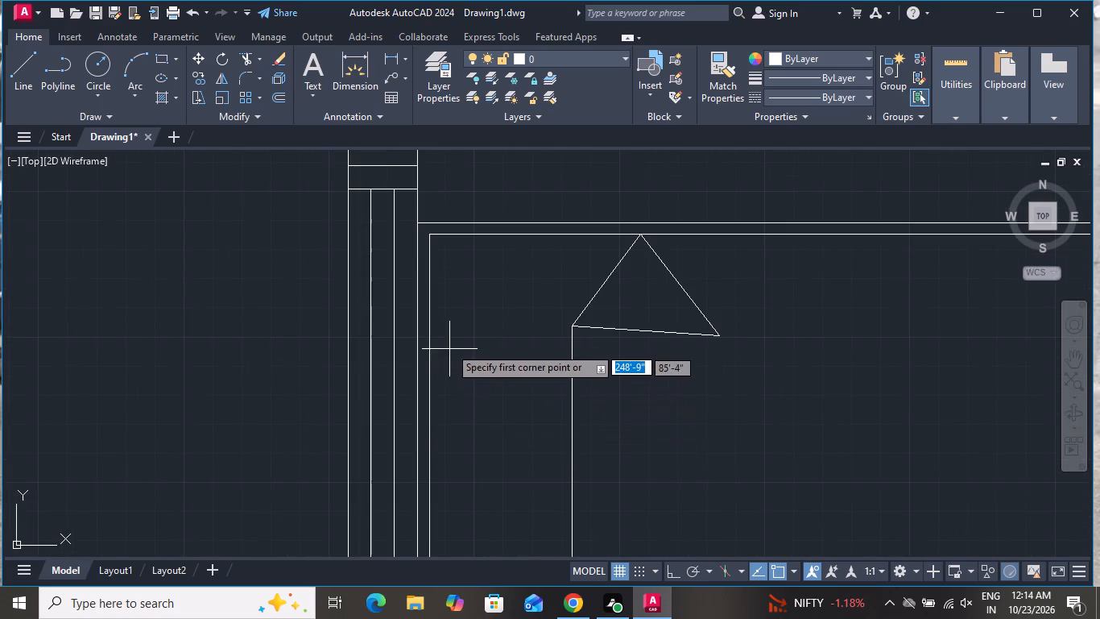
pyautogui.click(447, 301)
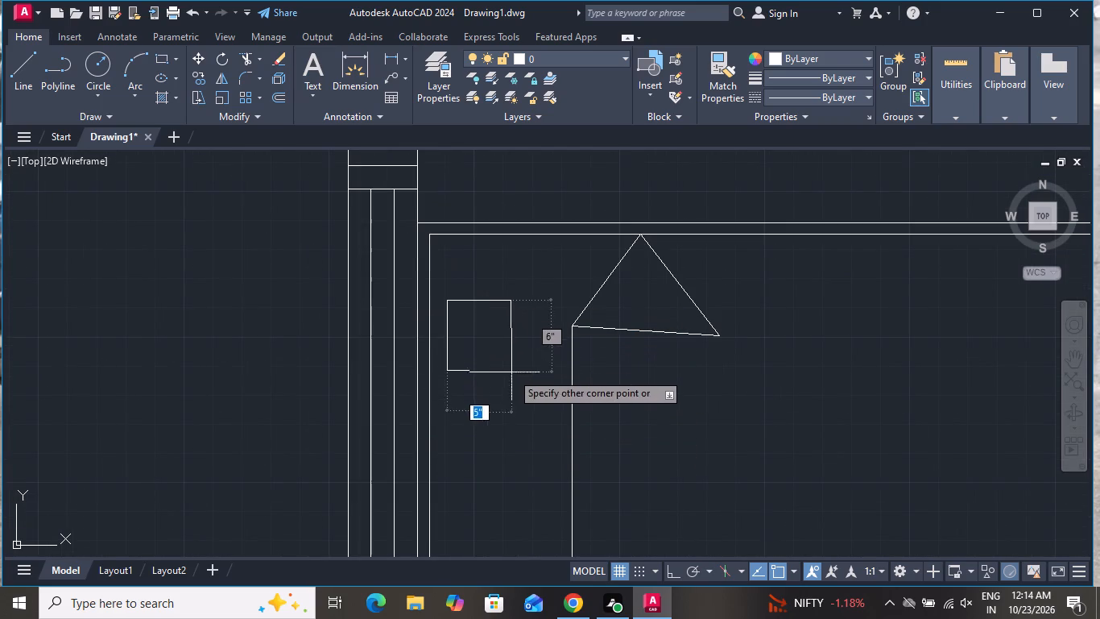
pyautogui.click(547, 446)
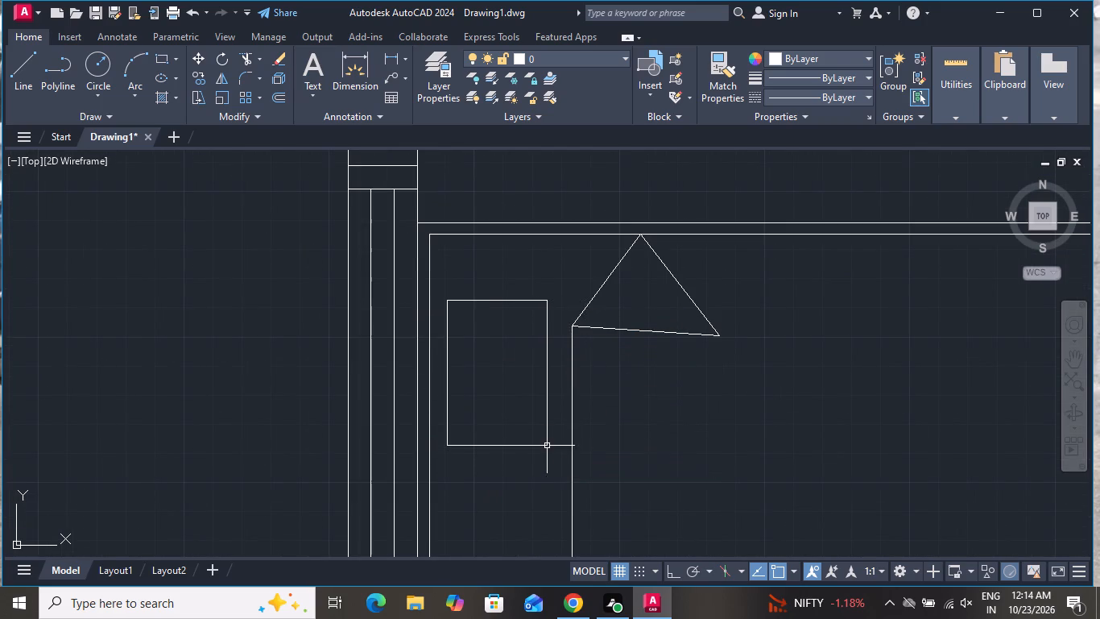
# Copy the small pillow rectangle straight down to the lower half of the strip beside the window.
pyautogui.scroll(-3, 544, 321)
pyautogui.click(543, 347)
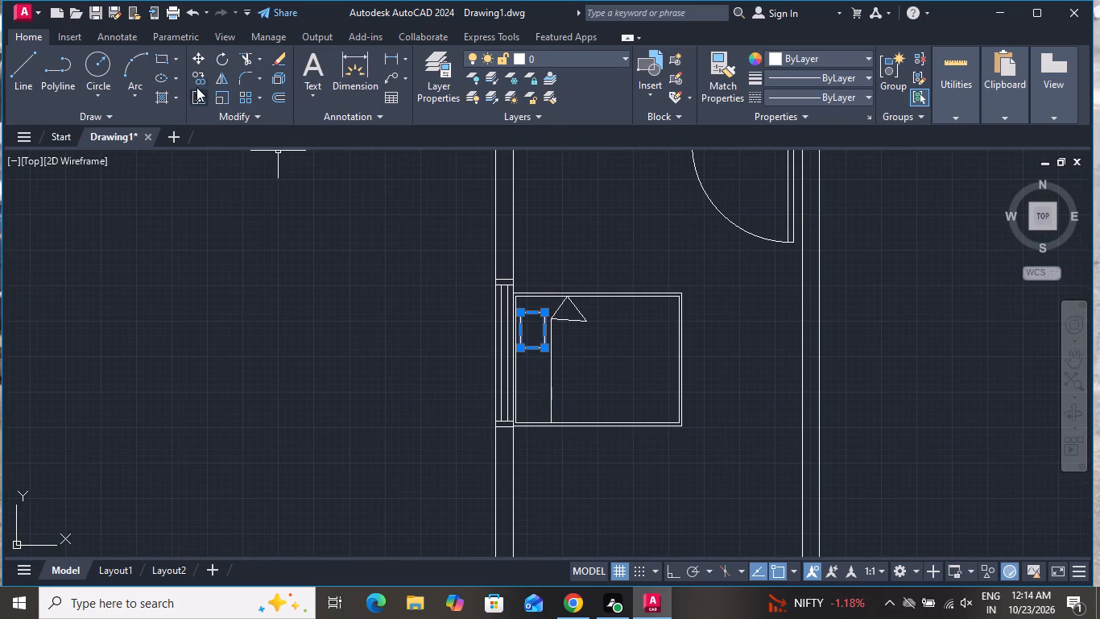
pyautogui.click(196, 77)
pyautogui.click(527, 333)
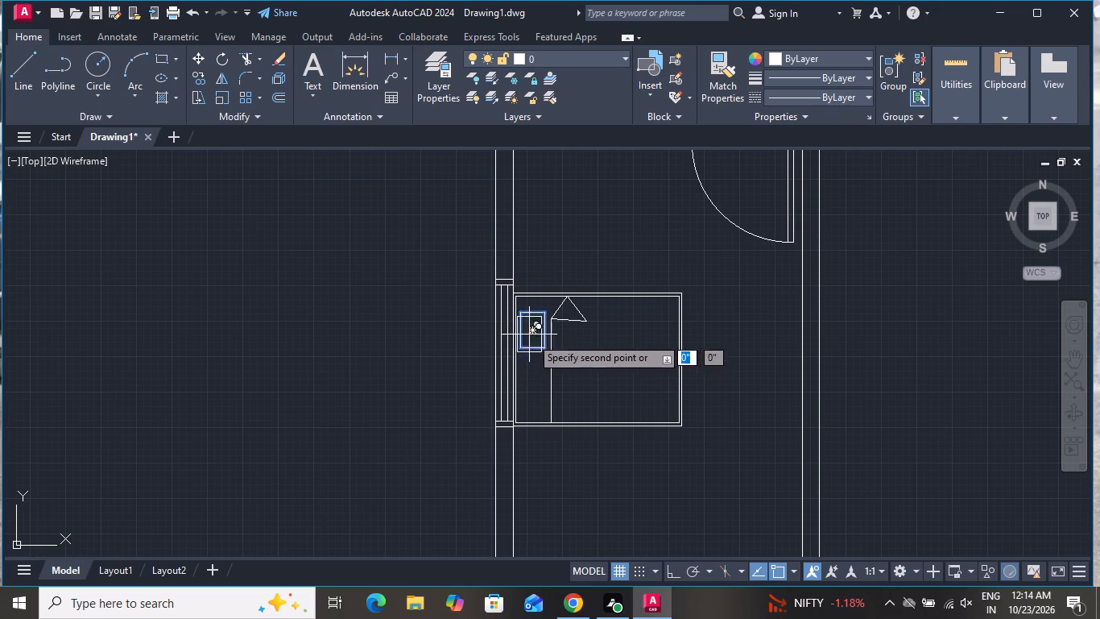
pyautogui.click(531, 391)
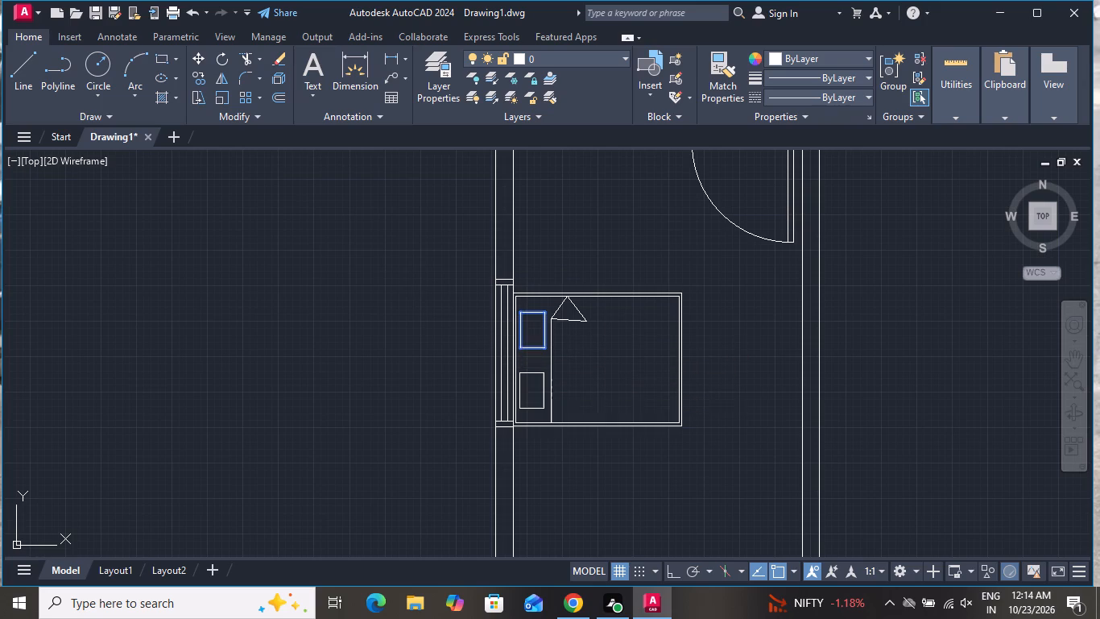
pyautogui.rightClick(556, 355)
pyautogui.click(617, 388)
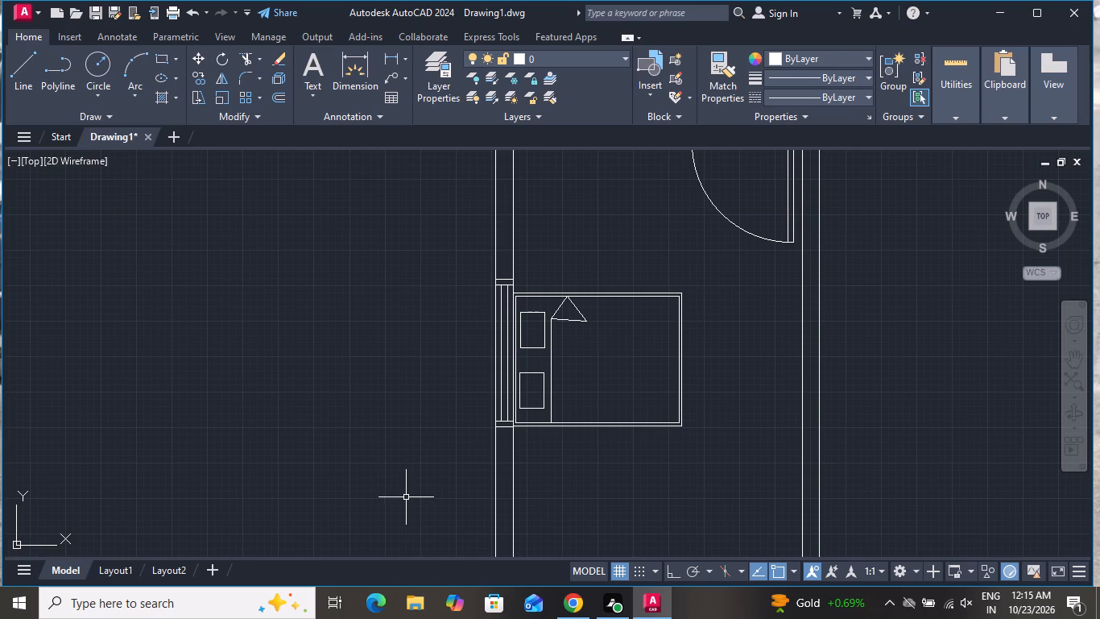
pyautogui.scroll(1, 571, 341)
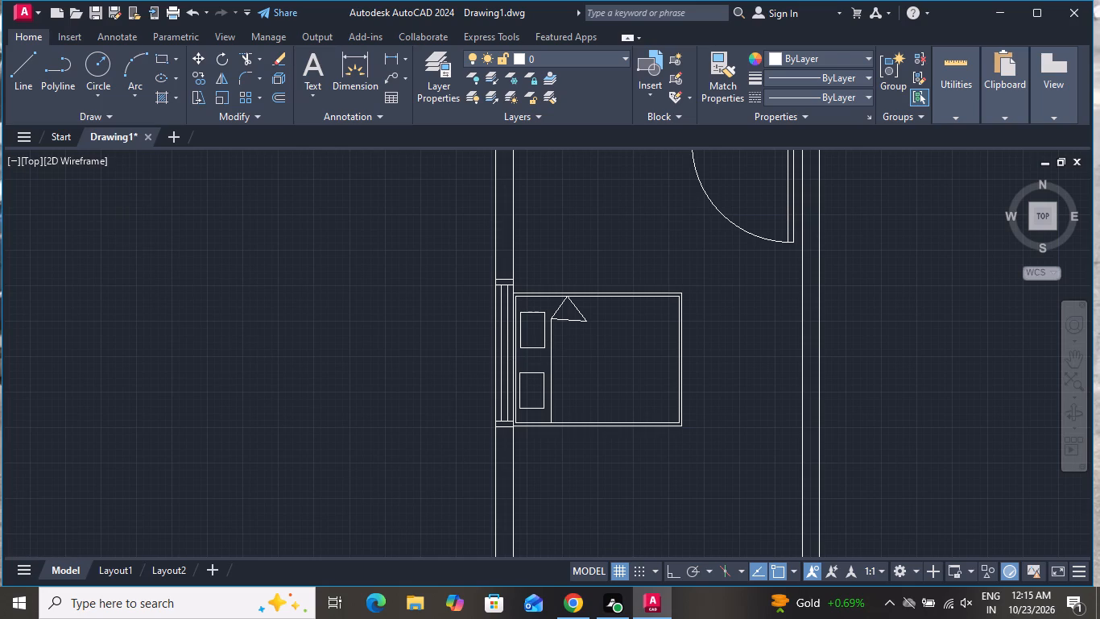
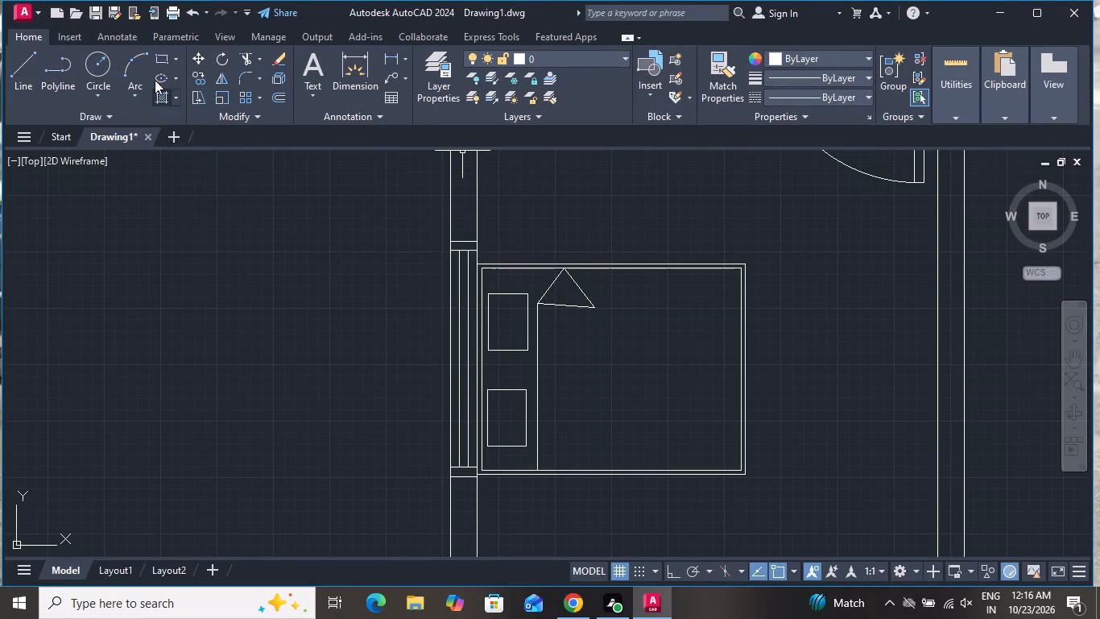
# Draw a small upright rectangle about 7" wide above the bed, close to the window-side wall, as a bedside table.
pyautogui.click(160, 55)
pyautogui.scroll(2, 480, 181)
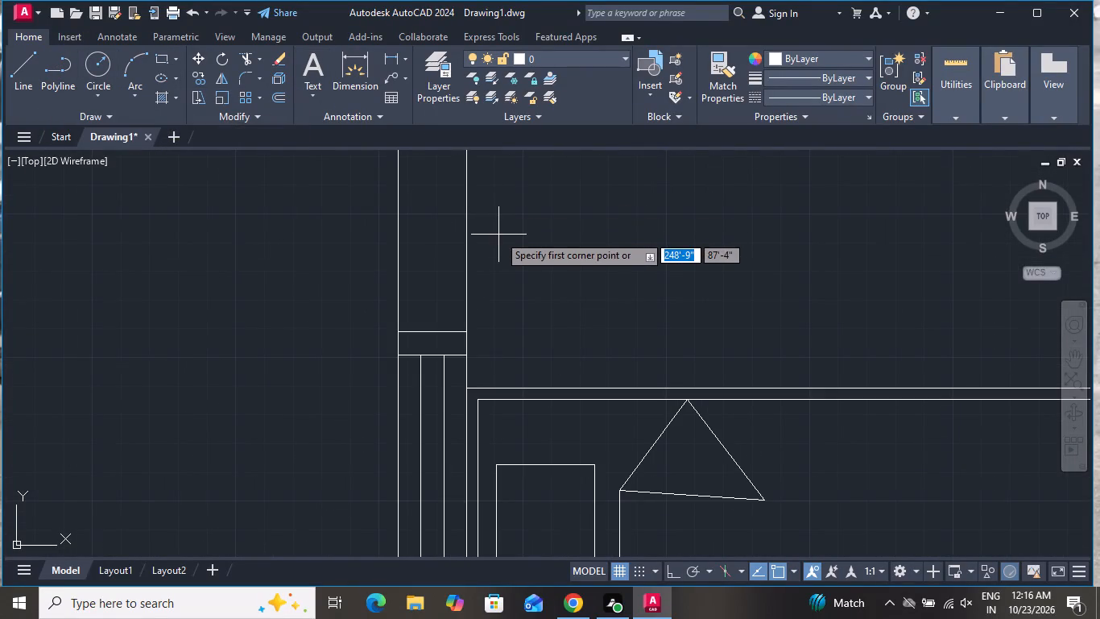
pyautogui.click(504, 230)
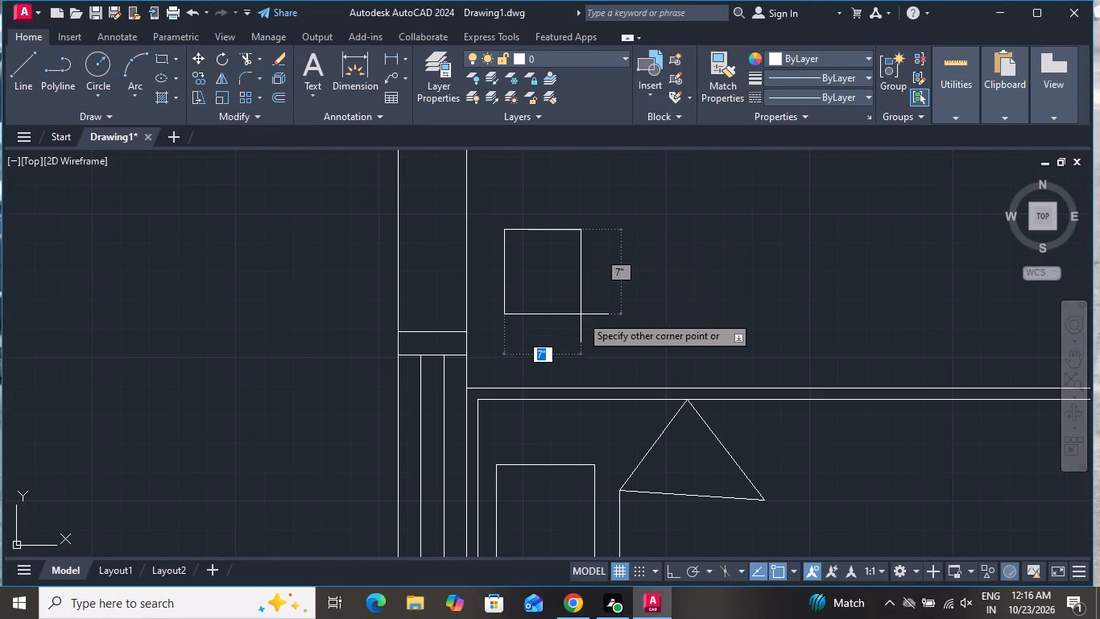
pyautogui.click(586, 322)
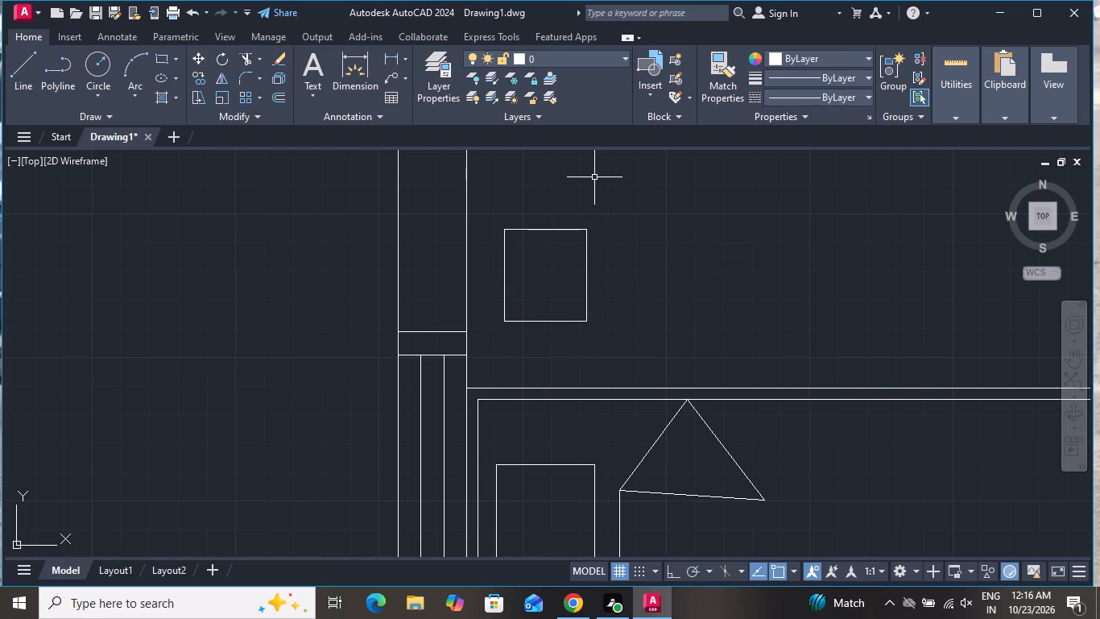
# Offset the small bedside rectangle 1" inward.
pyautogui.write('O')
pyautogui.press('space')
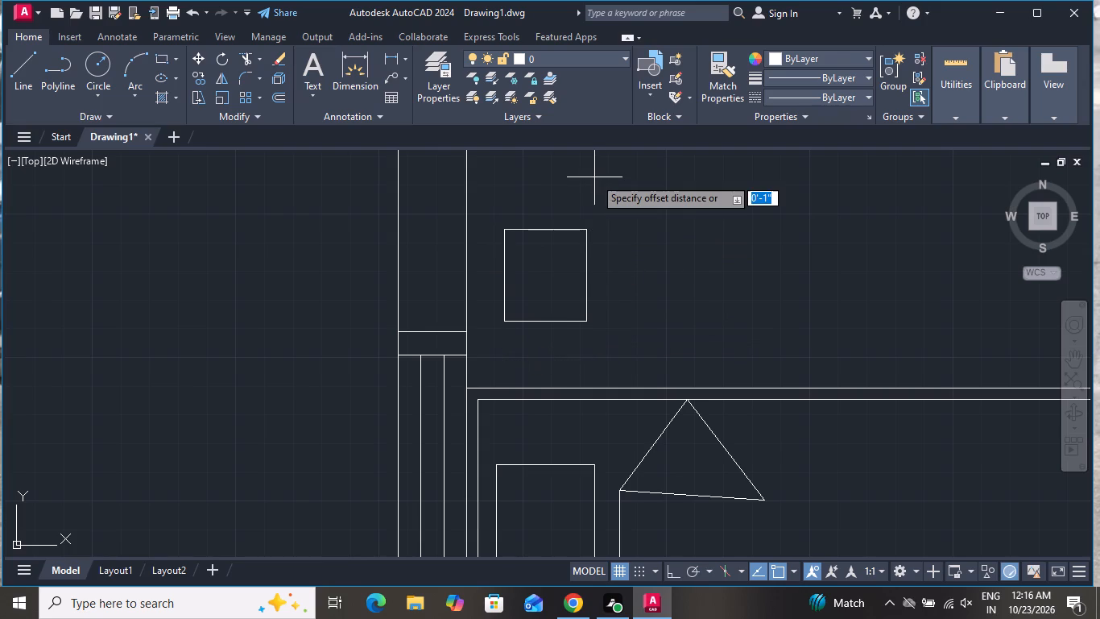
pyautogui.press('1')
pyautogui.hotkey('shift', '"')
pyautogui.press('Return')
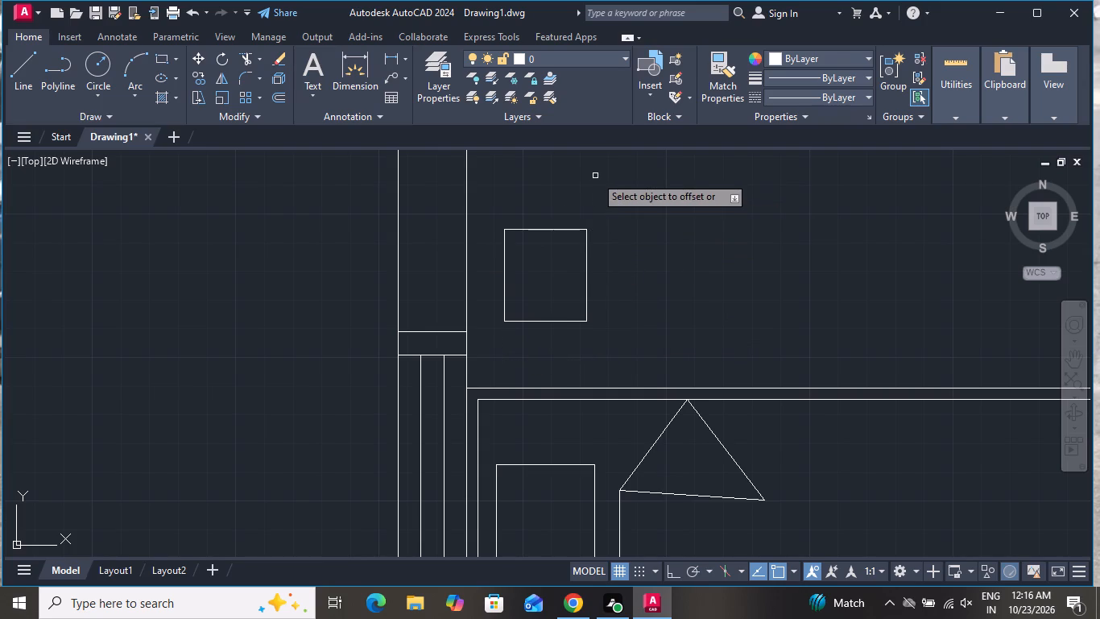
pyautogui.click(569, 229)
pyautogui.click(569, 262)
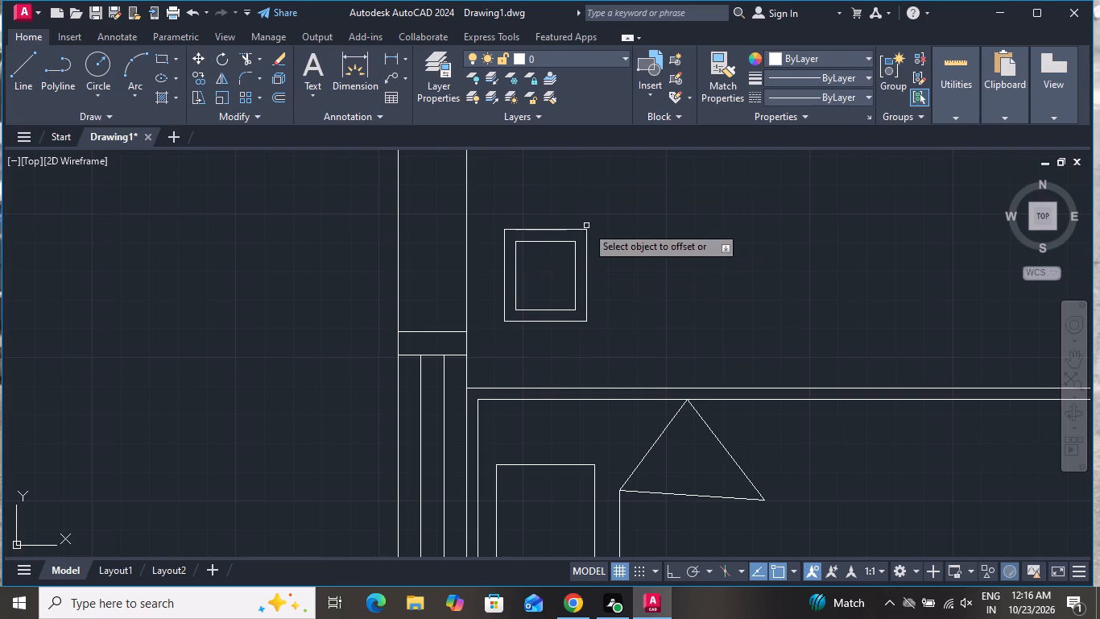
pyautogui.rightClick(591, 214)
pyautogui.click(614, 235)
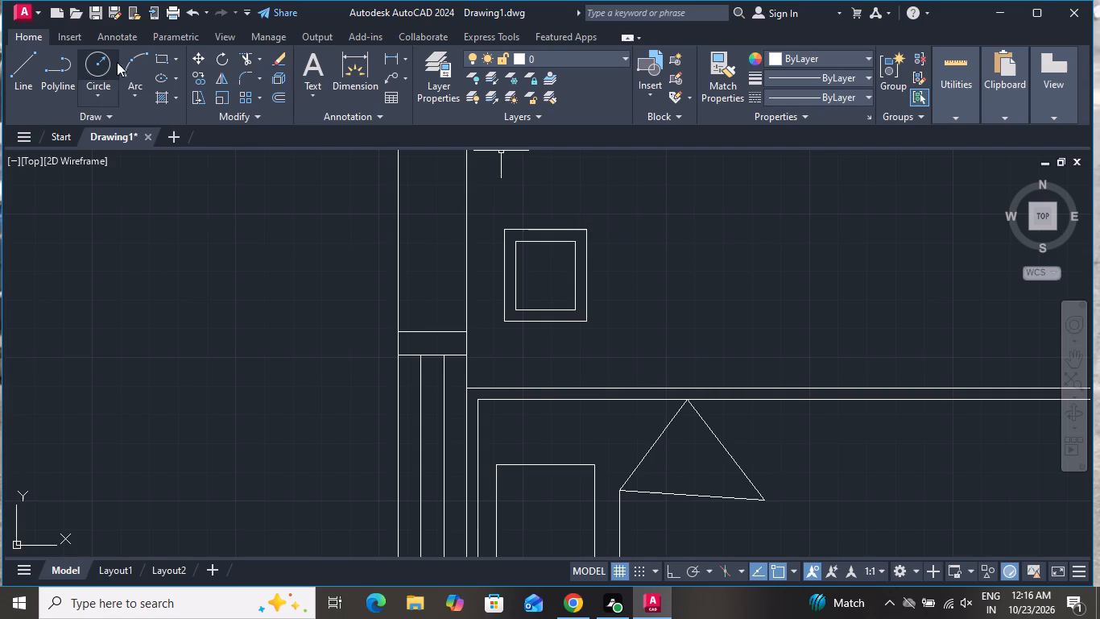
# Move both nested bedside rectangles a few inches straight down, closer to the bed's top edge.
pyautogui.scroll(-1, 468, 255)
pyautogui.click(559, 219)
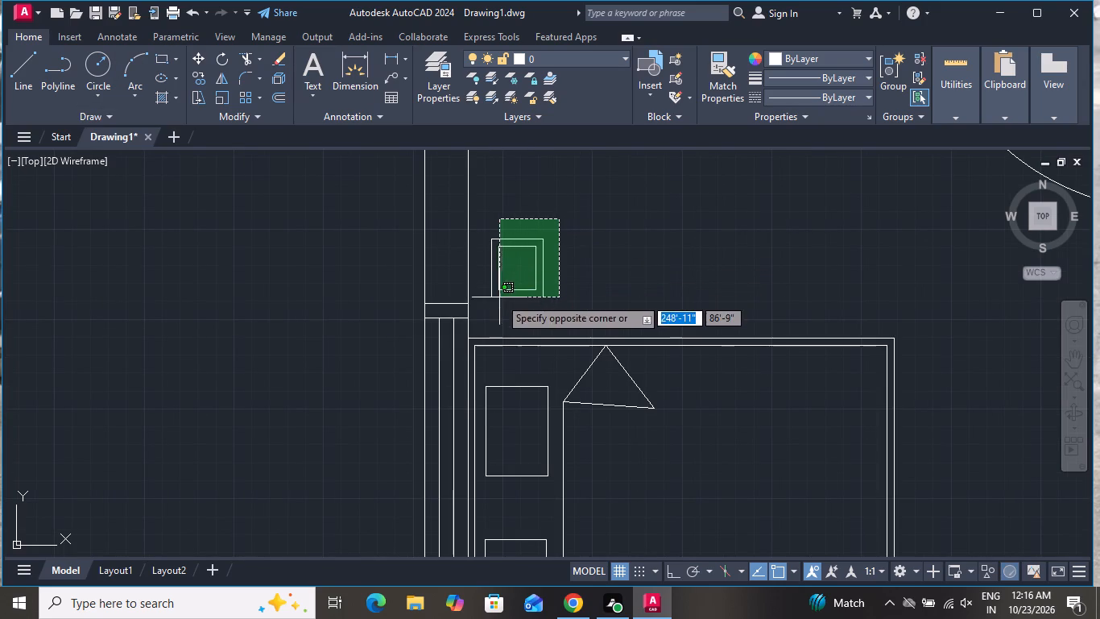
pyautogui.click(485, 305)
pyautogui.click(204, 60)
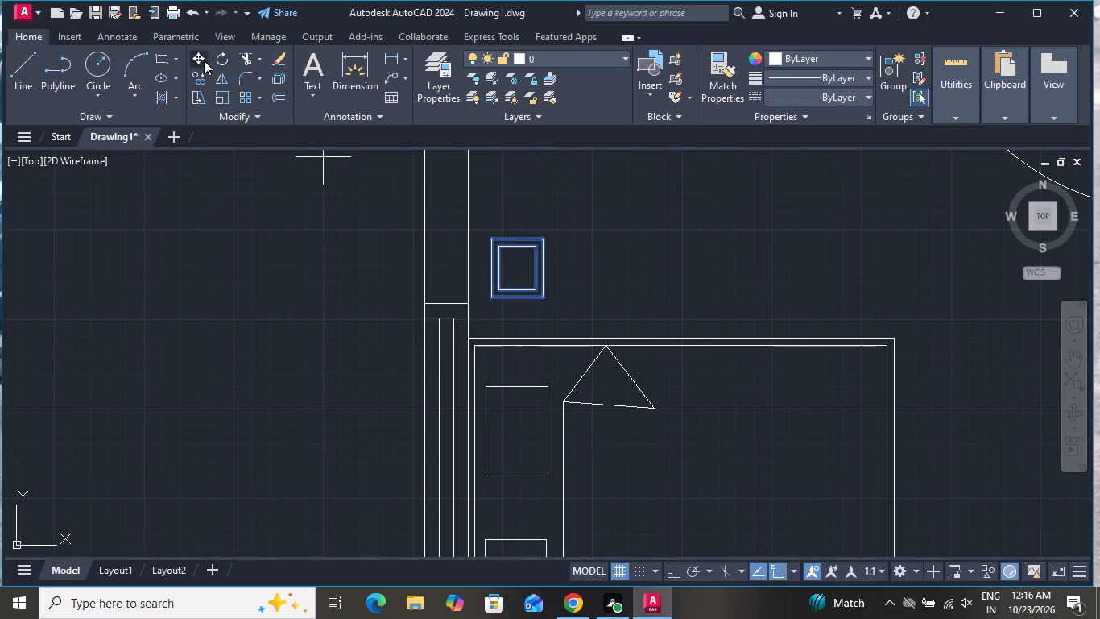
pyautogui.click(521, 266)
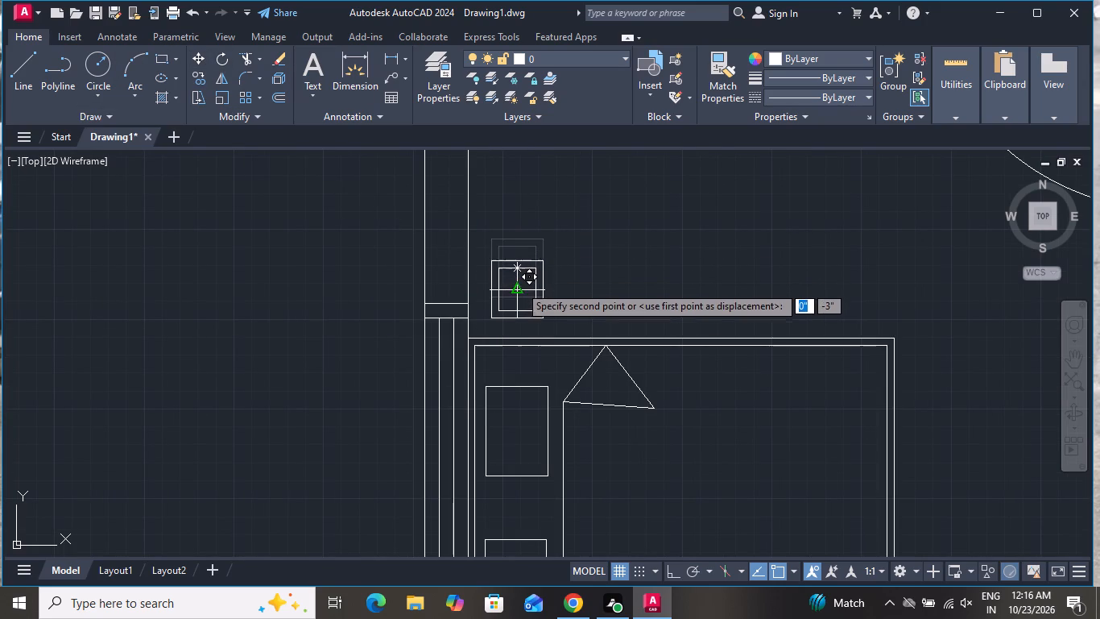
pyautogui.click(513, 295)
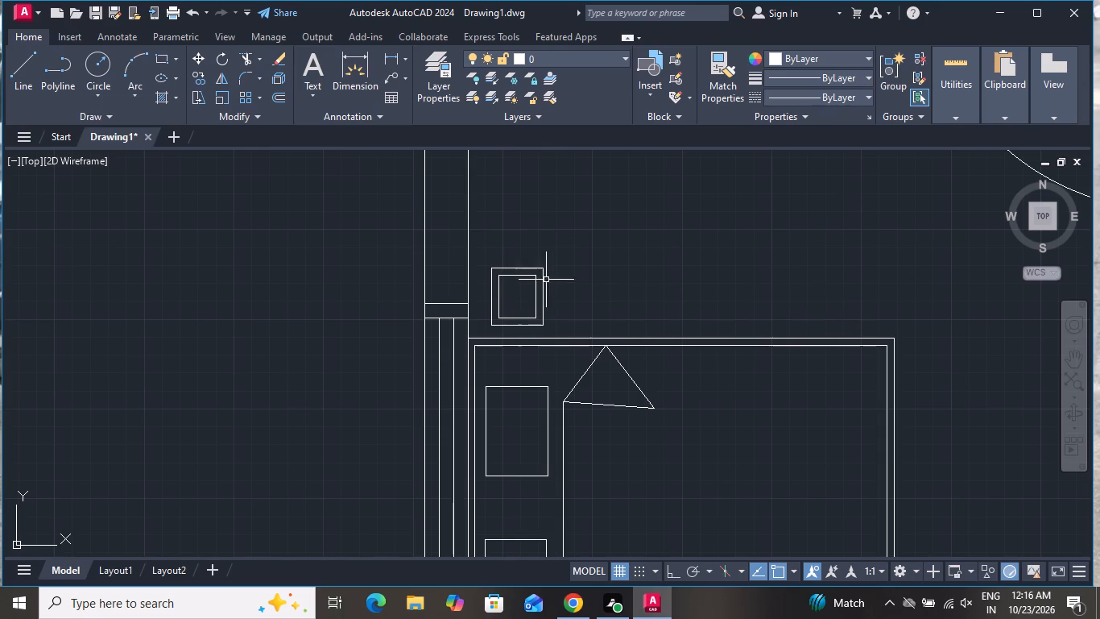
# Copy the nested bedside rectangles about 4'-11" down to the space just below the bed, beside the window-side wall.
pyautogui.click(566, 252)
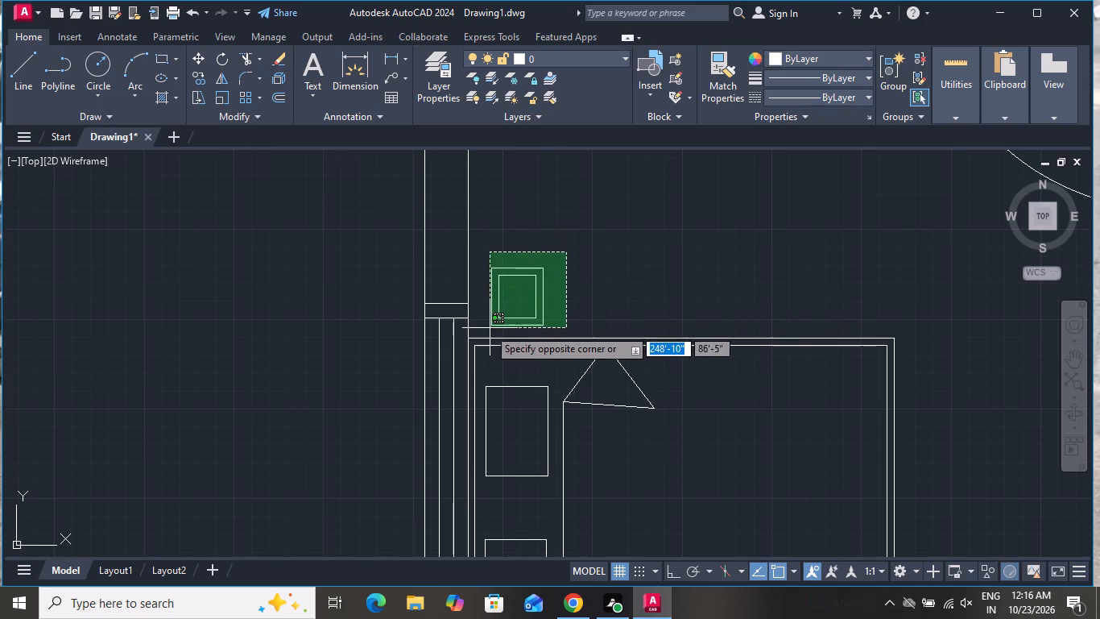
pyautogui.click(487, 327)
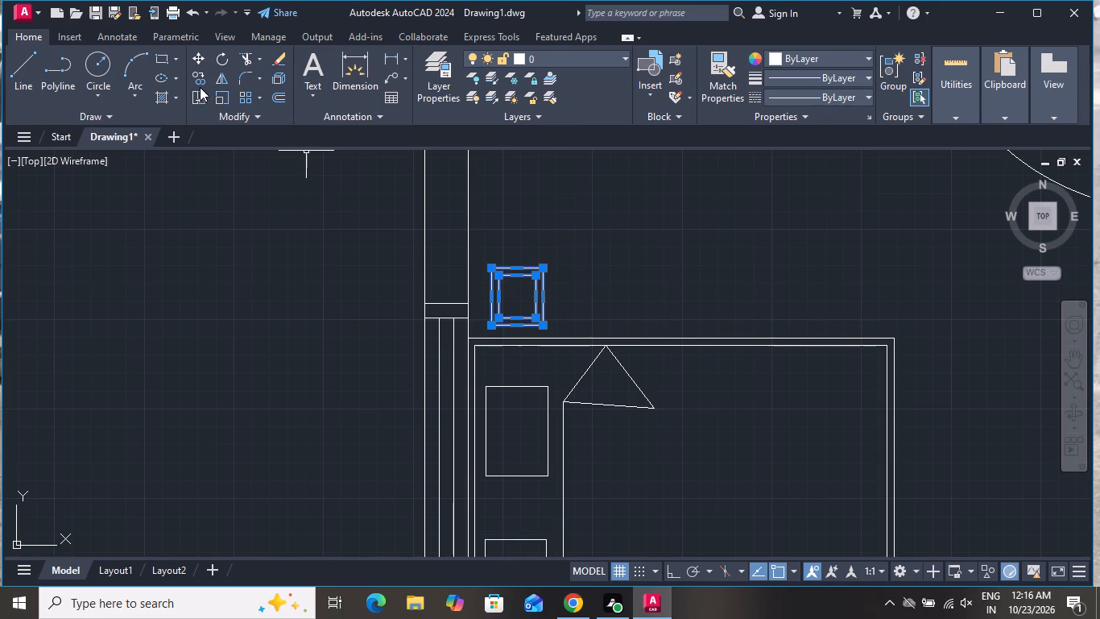
pyautogui.click(199, 81)
pyautogui.click(522, 299)
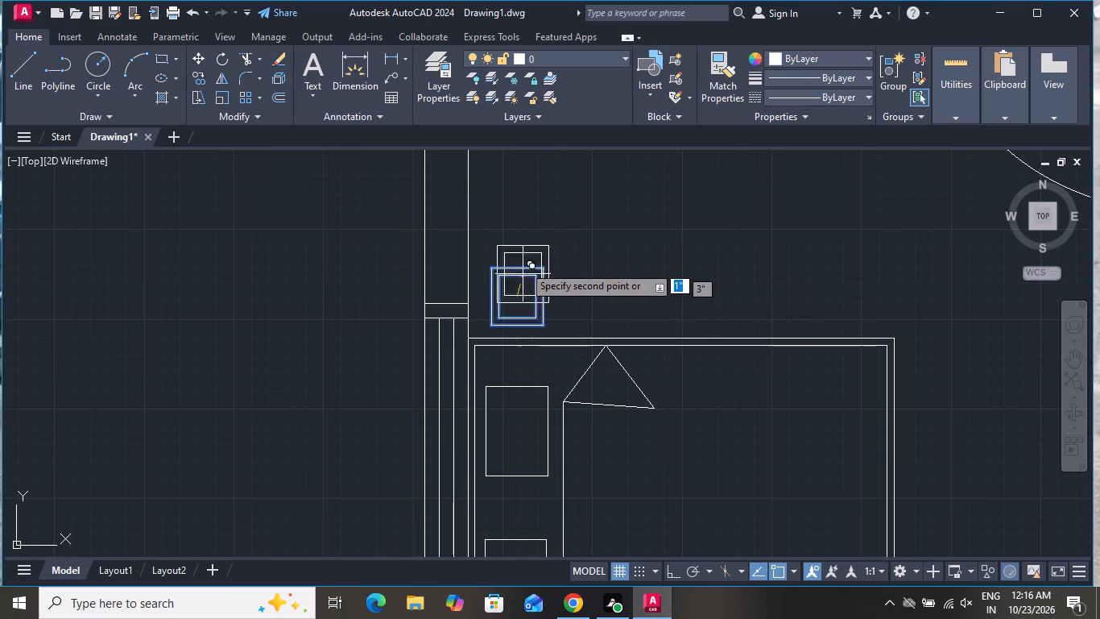
pyautogui.scroll(-2, 523, 254)
pyautogui.scroll(3, 529, 413)
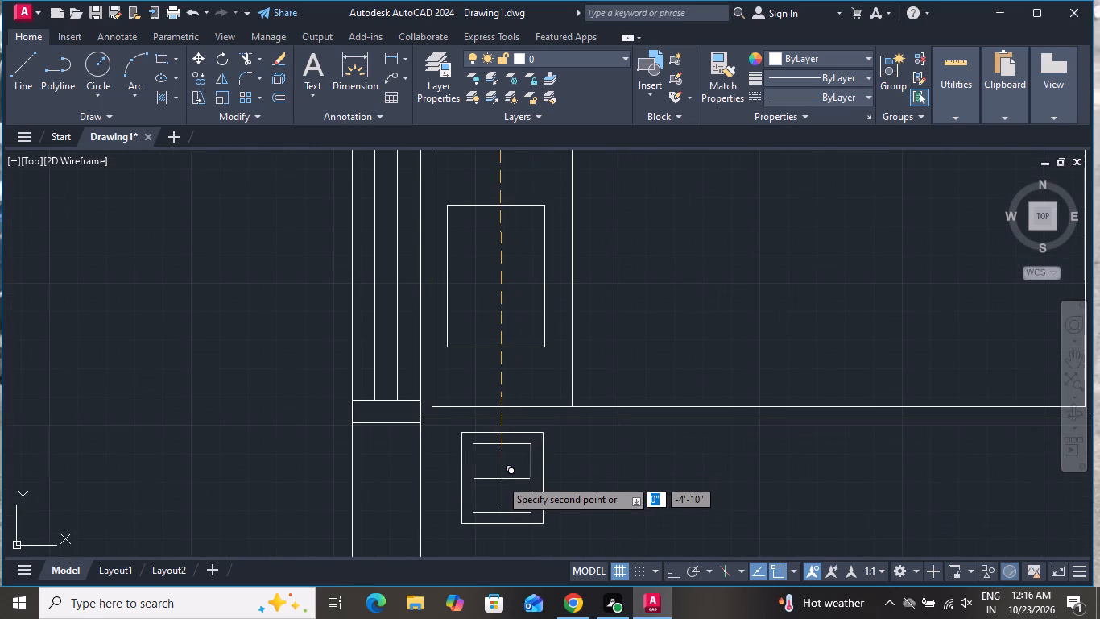
pyautogui.click(491, 491)
pyautogui.rightClick(491, 488)
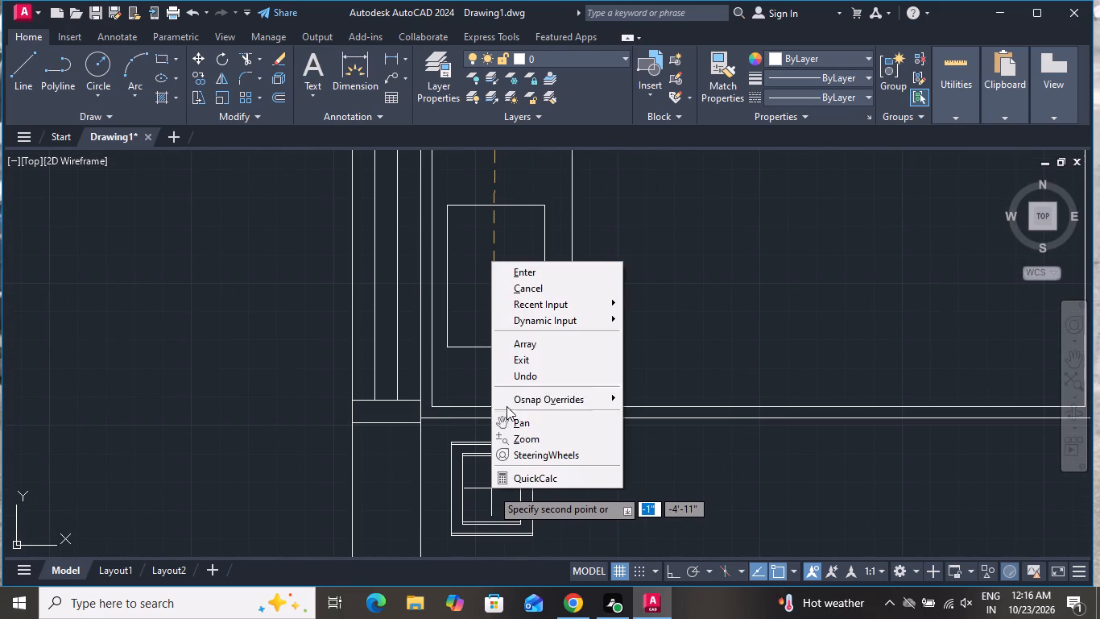
pyautogui.click(518, 291)
# Draw a rectangle about 1'-10" wide and 3'-10" tall against the room's right wall, near the bottom corner, as a wardrobe.
pyautogui.scroll(-2, 550, 404)
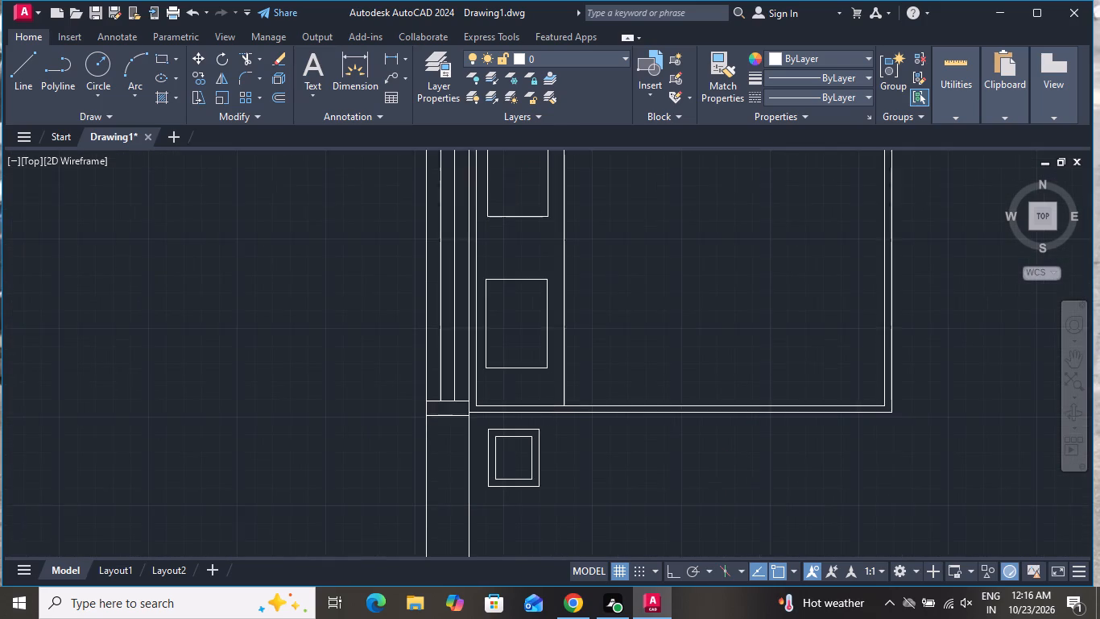
pyautogui.scroll(-2, 552, 409)
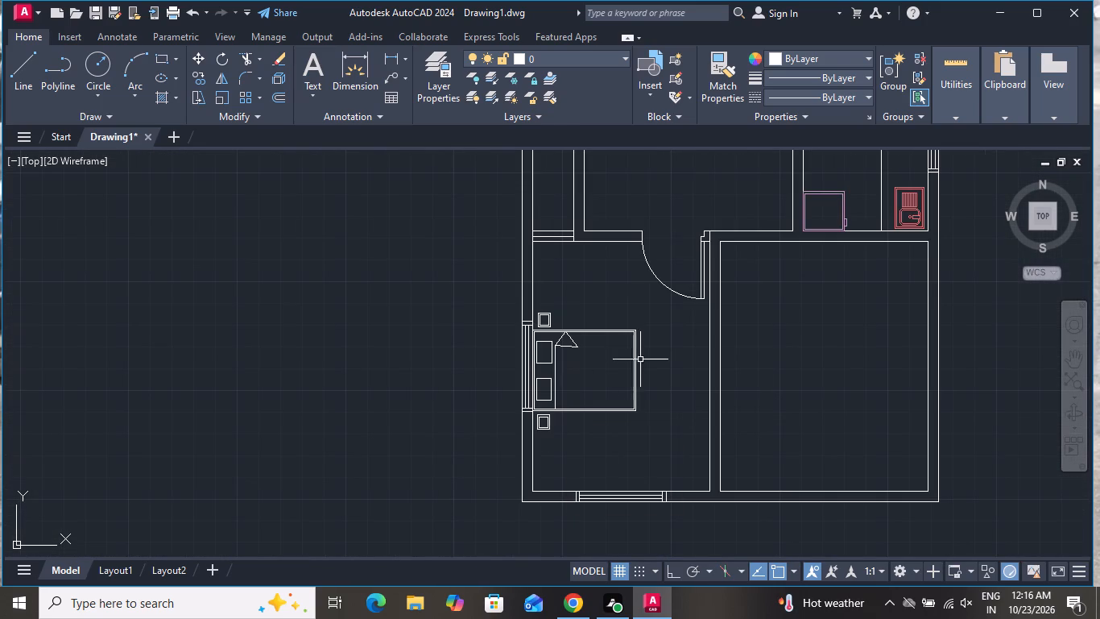
pyautogui.scroll(2, 558, 211)
pyautogui.scroll(-1, 559, 226)
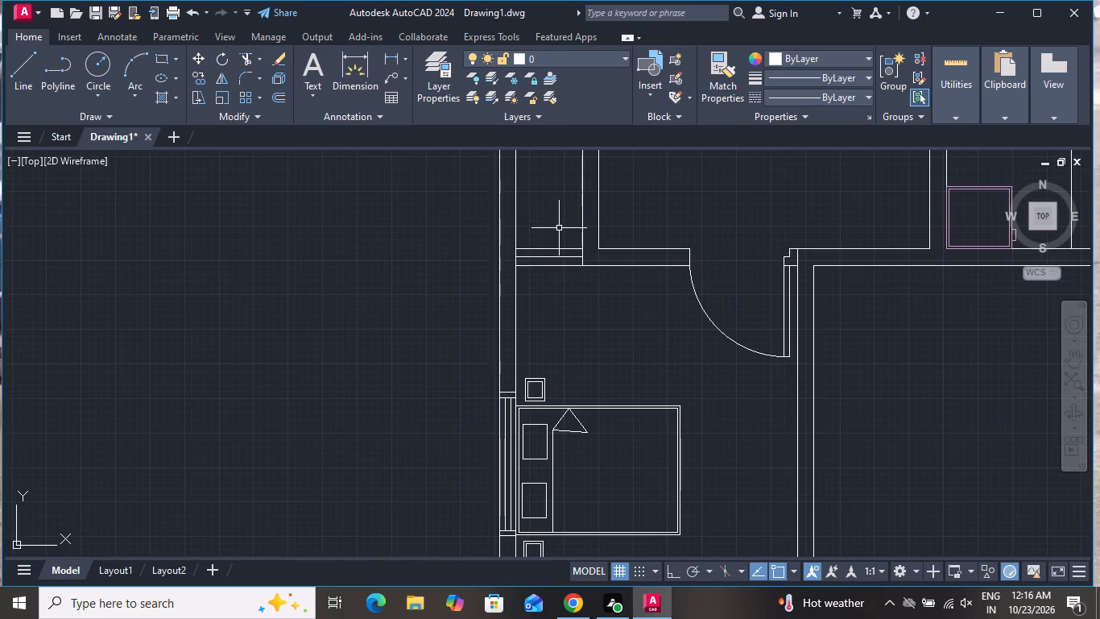
pyautogui.scroll(-1, 559, 228)
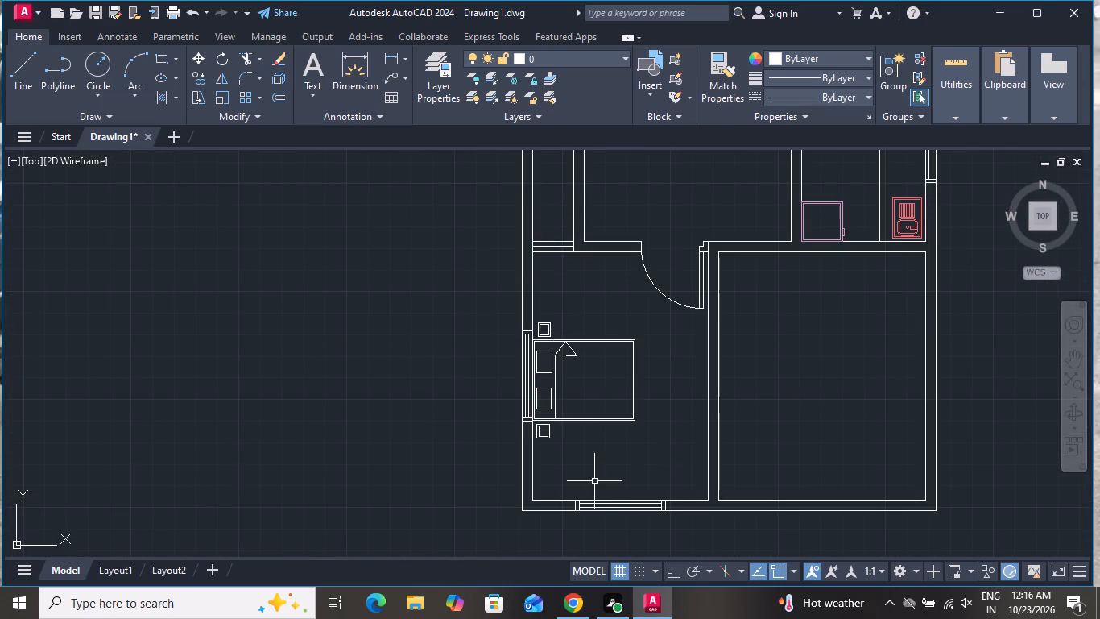
pyautogui.click(166, 59)
pyautogui.scroll(1, 697, 436)
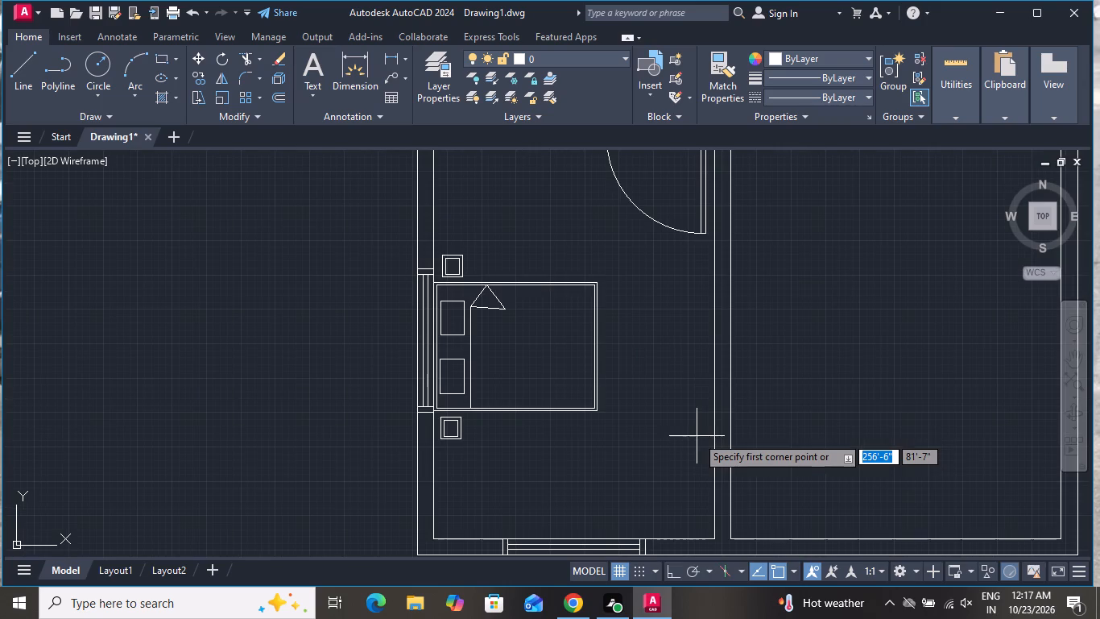
pyautogui.click(712, 388)
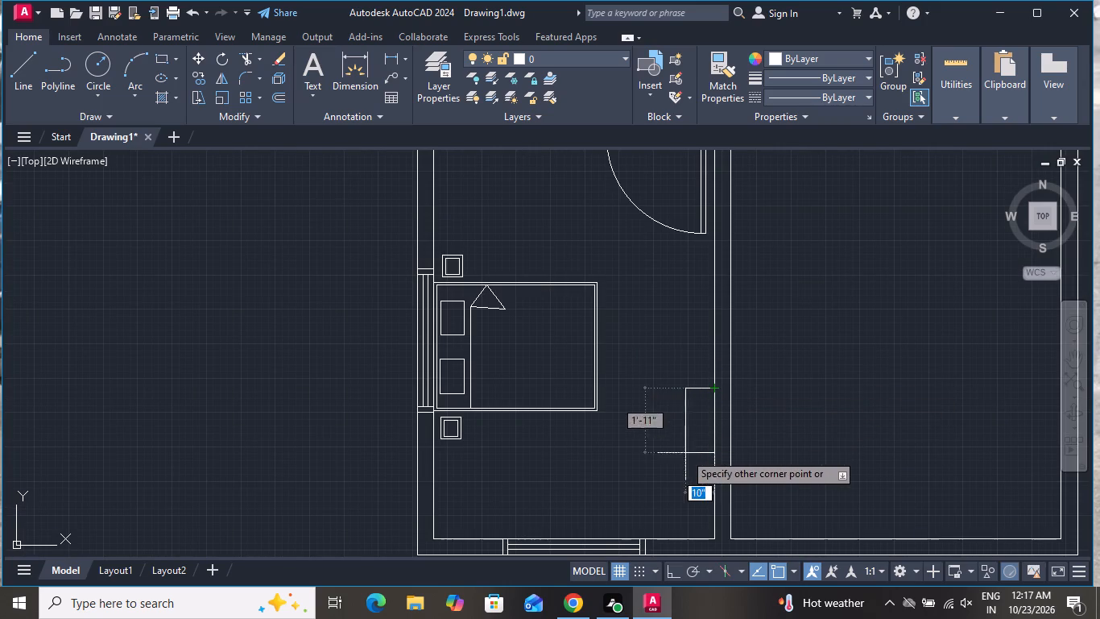
pyautogui.click(653, 514)
# Draw a horizontal line between the midpoints of the wardrobe rectangle's long sides, dividing it into two equal halves.
pyautogui.click(20, 56)
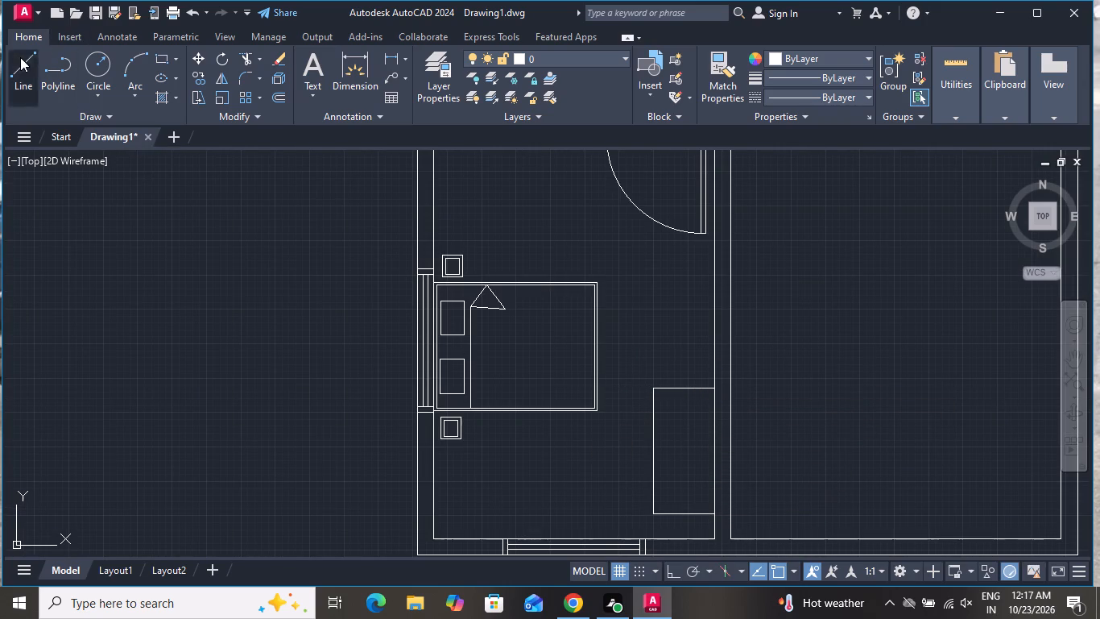
pyautogui.click(651, 450)
pyautogui.click(711, 447)
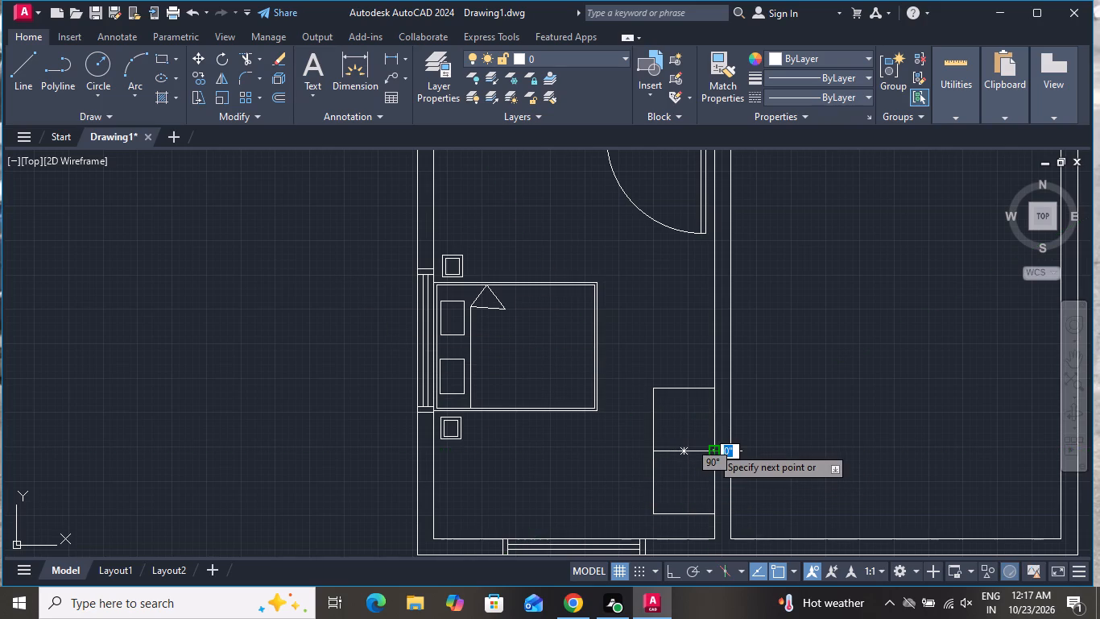
pyautogui.rightClick(714, 448)
pyautogui.click(733, 296)
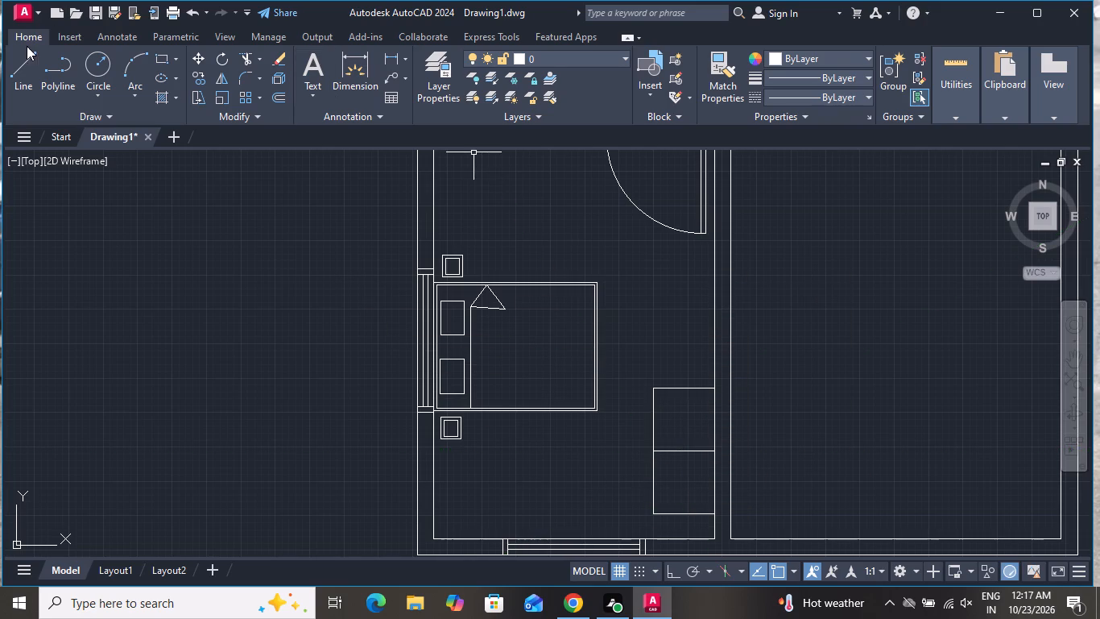
# With Ortho on, draw a short vertical line inside the wardrobe's upper half, clear of its edges.
pyautogui.click(31, 52)
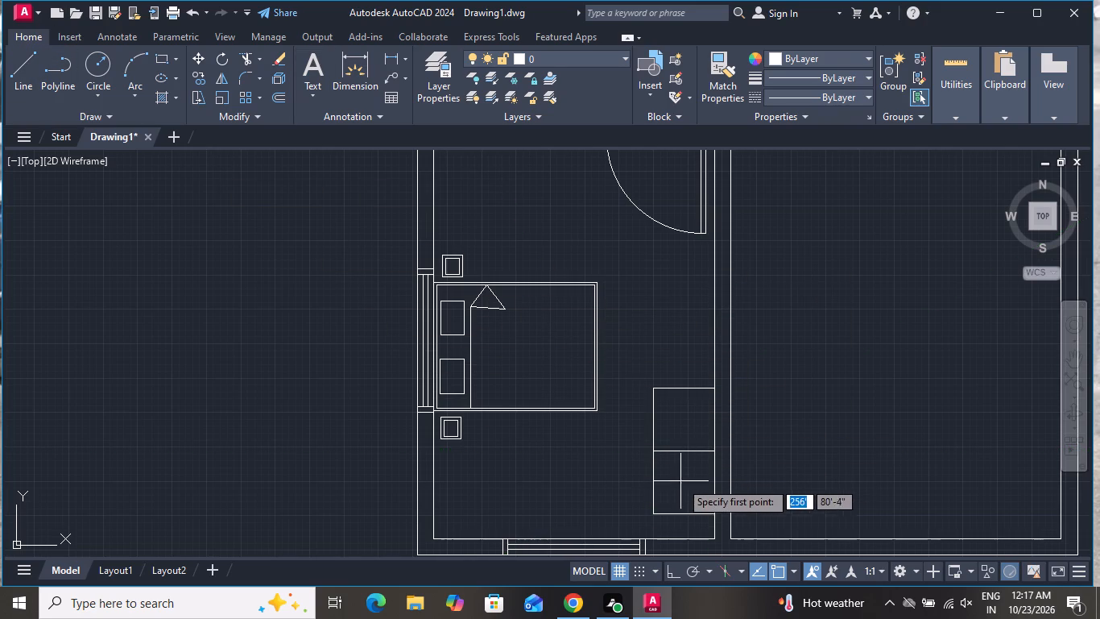
pyautogui.scroll(1, 677, 484)
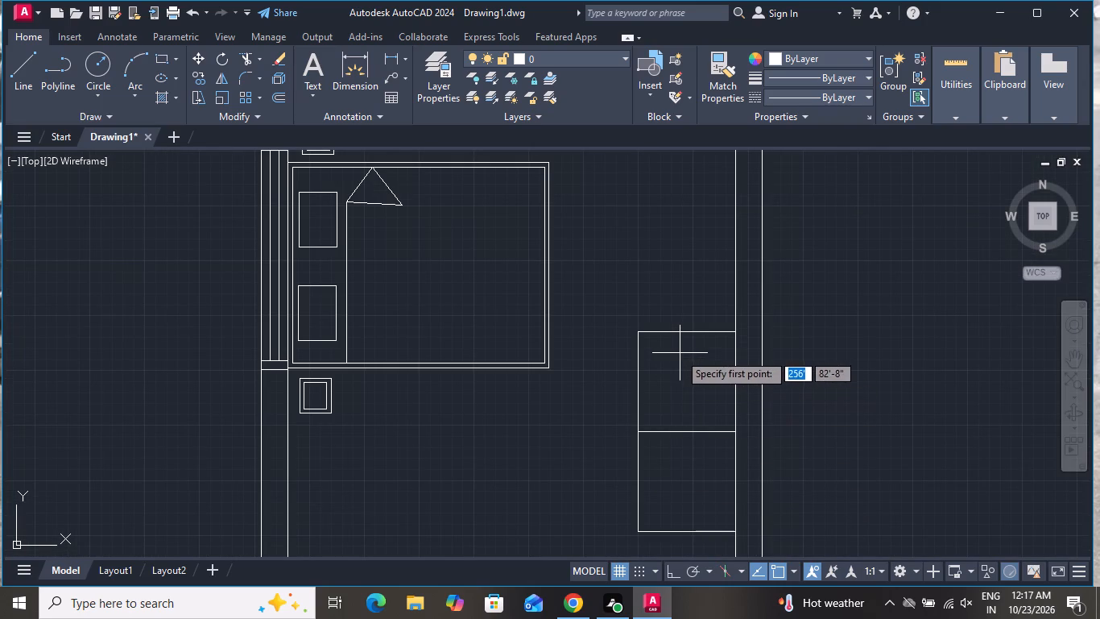
pyautogui.click(682, 348)
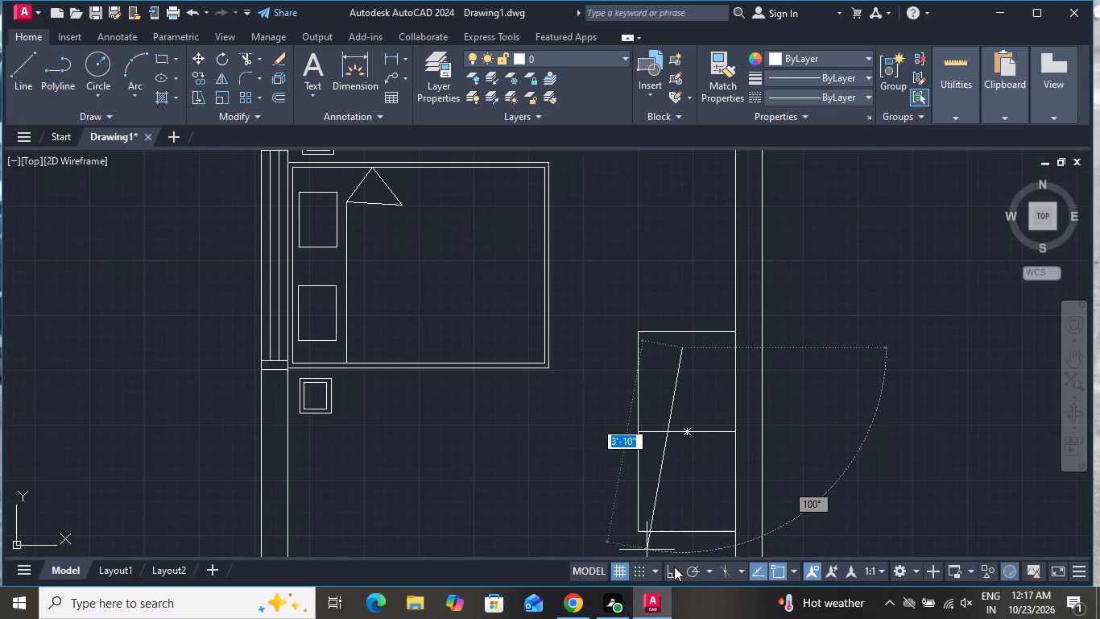
pyautogui.click(674, 567)
pyautogui.click(682, 413)
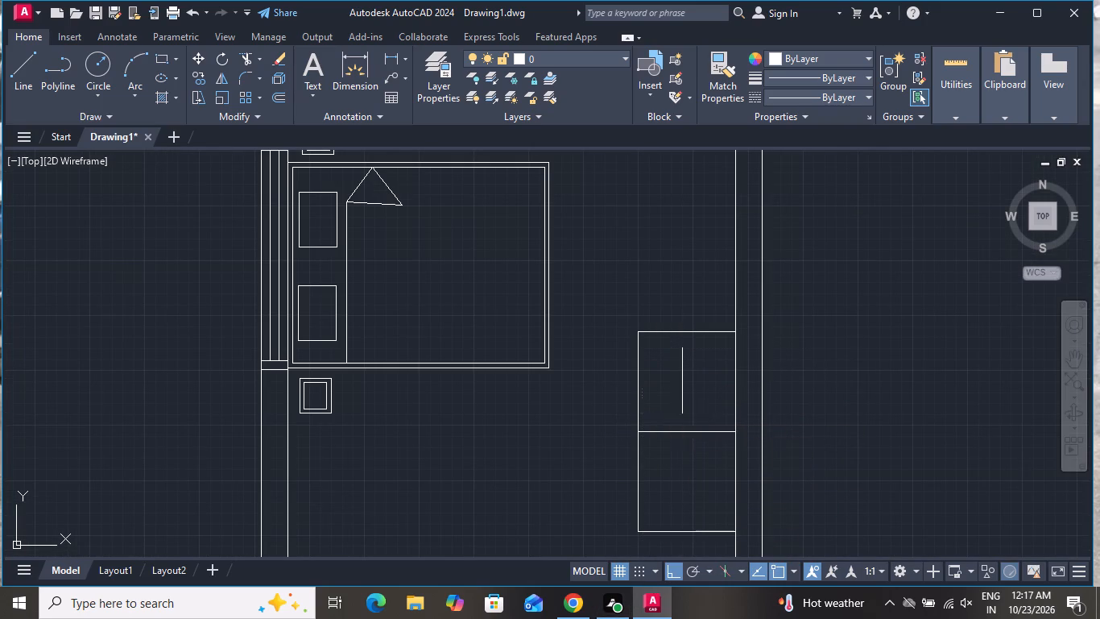
pyautogui.rightClick(682, 413)
pyautogui.click(716, 255)
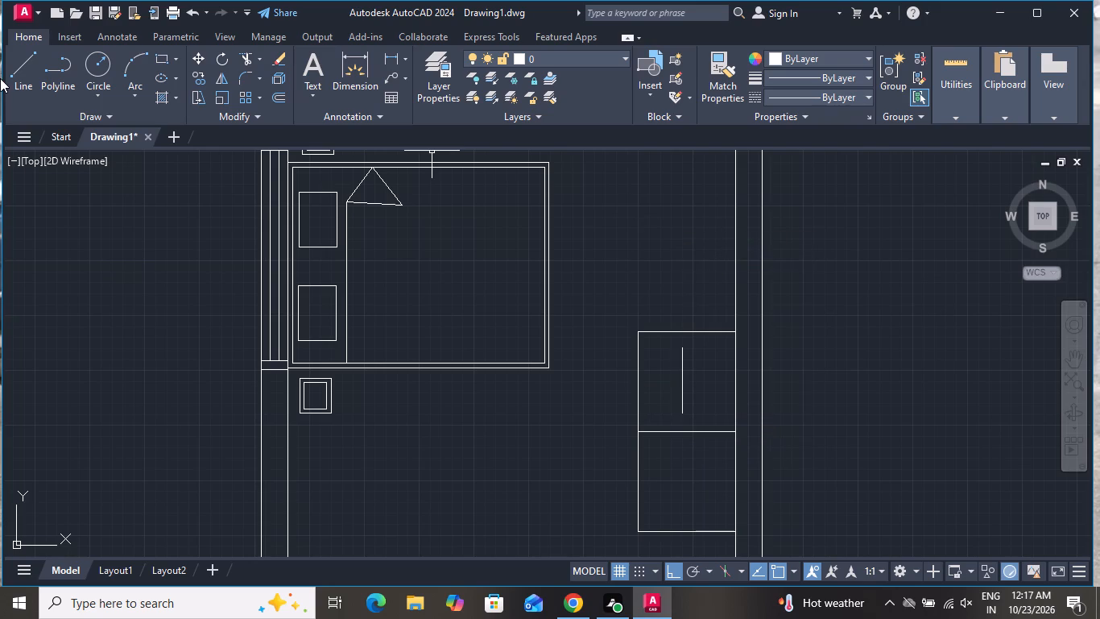
# Draw a matching vertical line about 1'-2" long inside the wardrobe's lower half, below the first one.
pyautogui.click(18, 65)
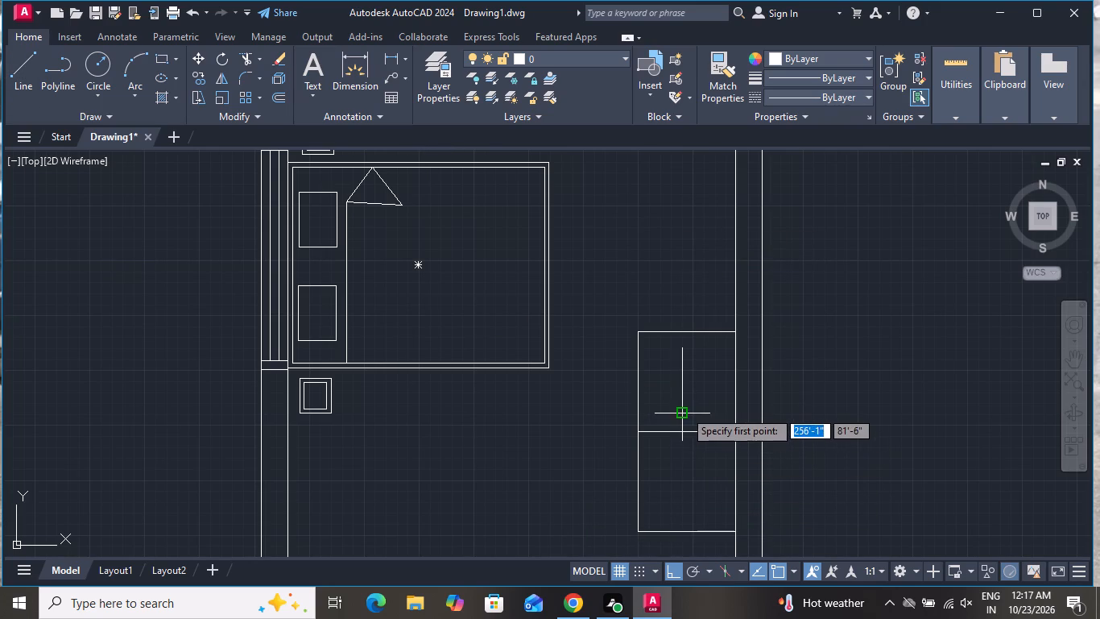
pyautogui.click(684, 453)
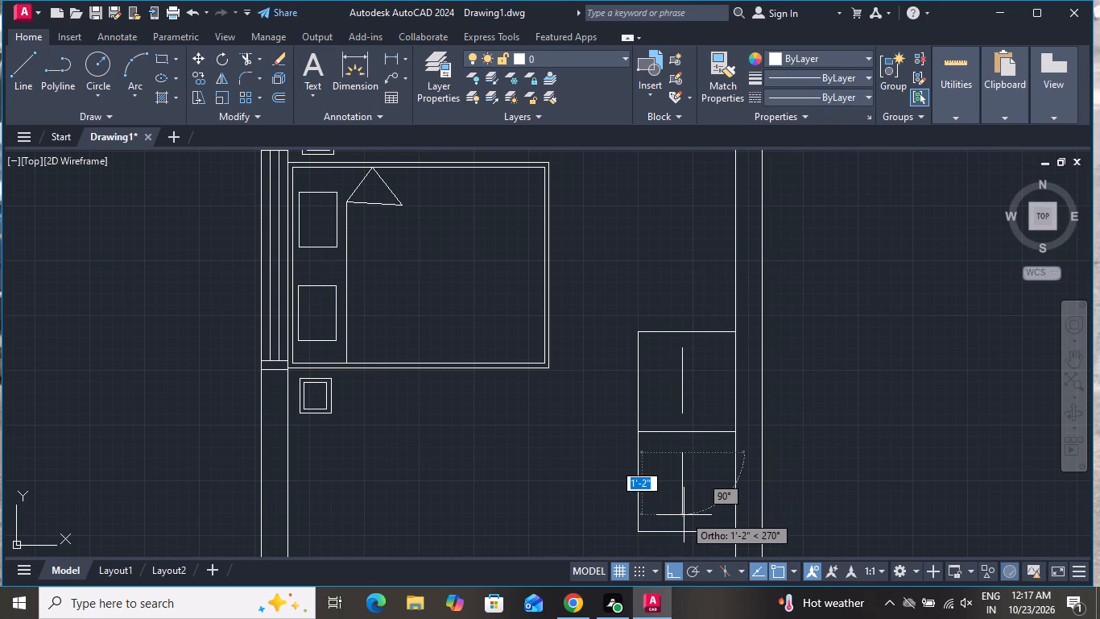
pyautogui.click(684, 514)
pyautogui.rightClick(684, 514)
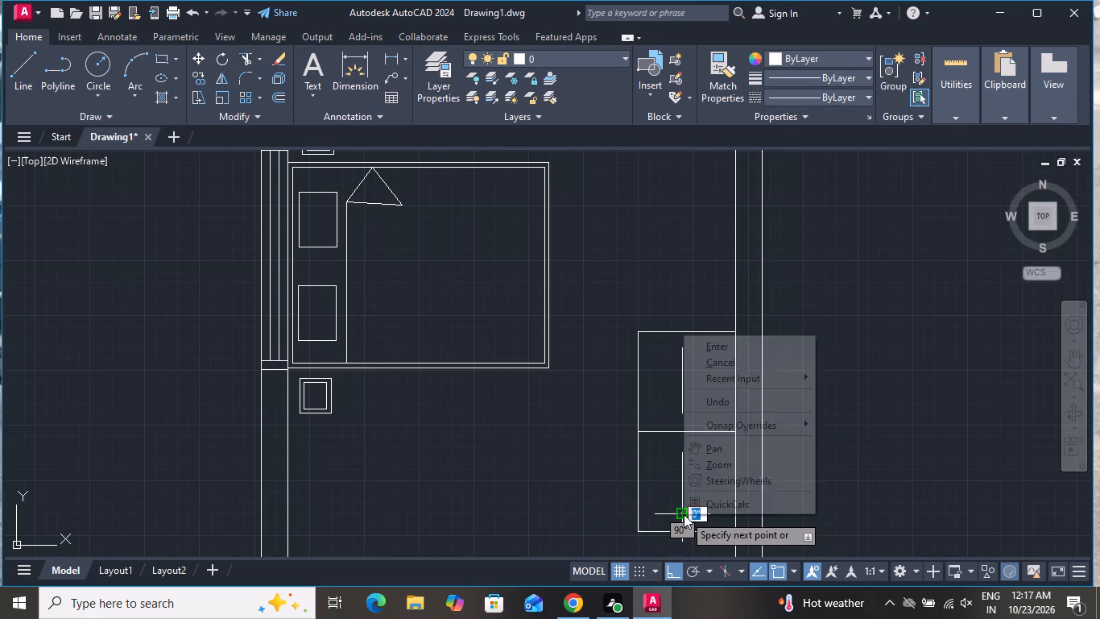
pyautogui.click(692, 364)
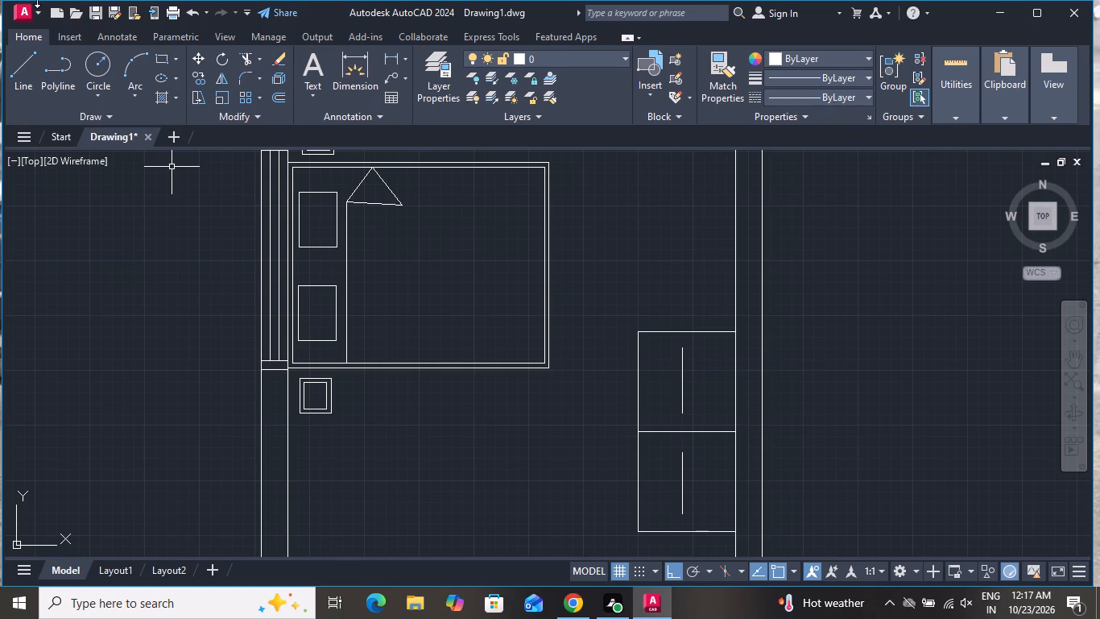
# Draw a short horizontal line across the upper end of the vertical line in the wardrobe's upper half.
pyautogui.click(35, 63)
pyautogui.scroll(2, 705, 343)
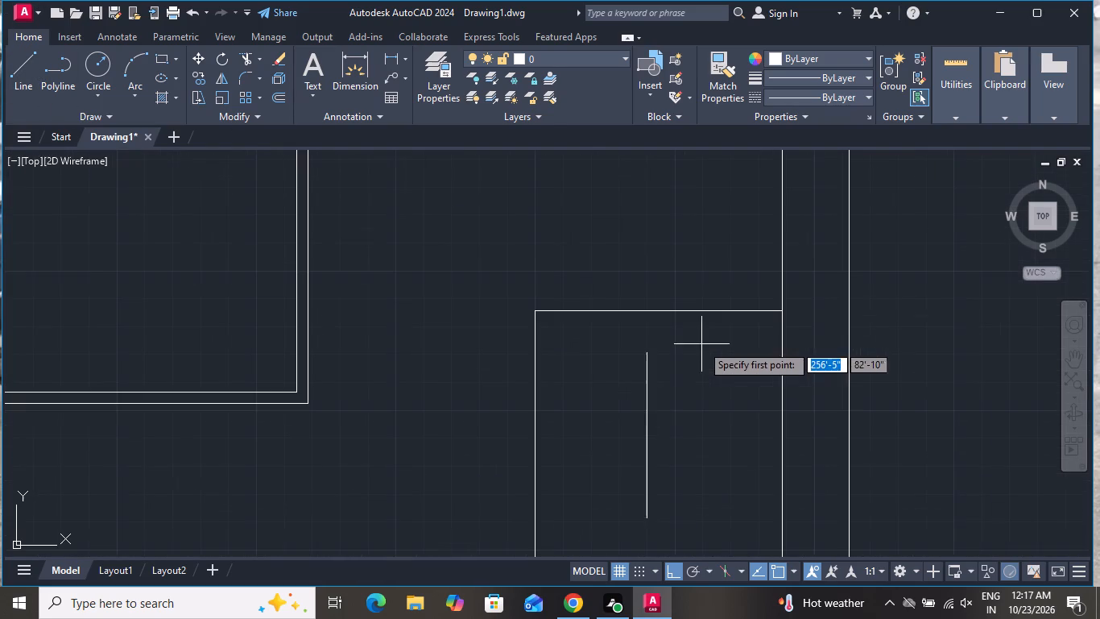
pyautogui.click(614, 374)
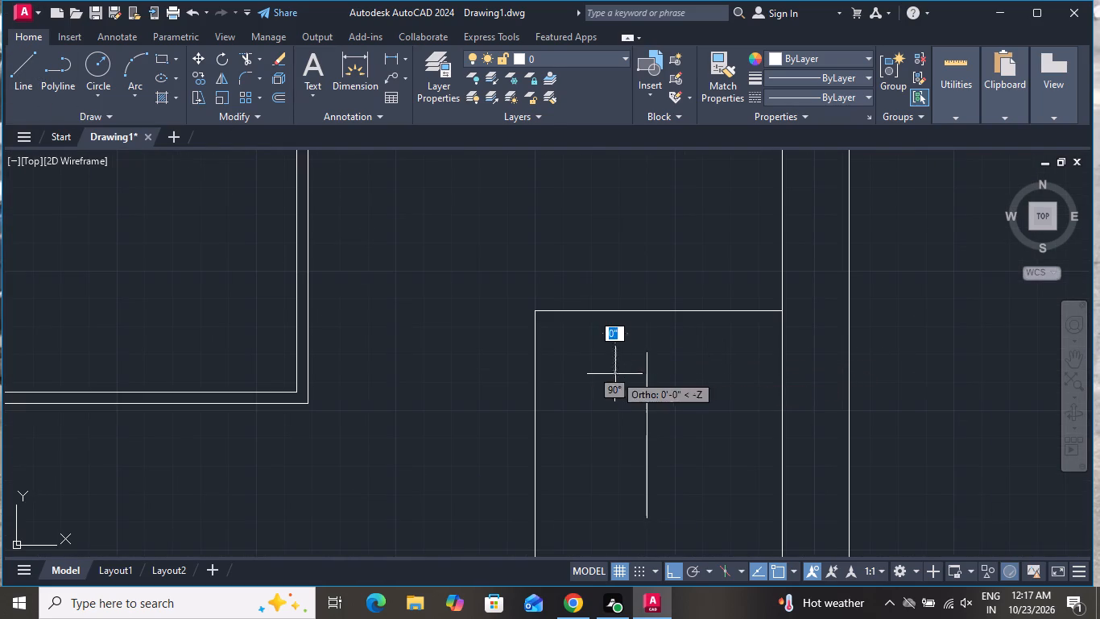
pyautogui.click(680, 380)
pyautogui.rightClick(680, 380)
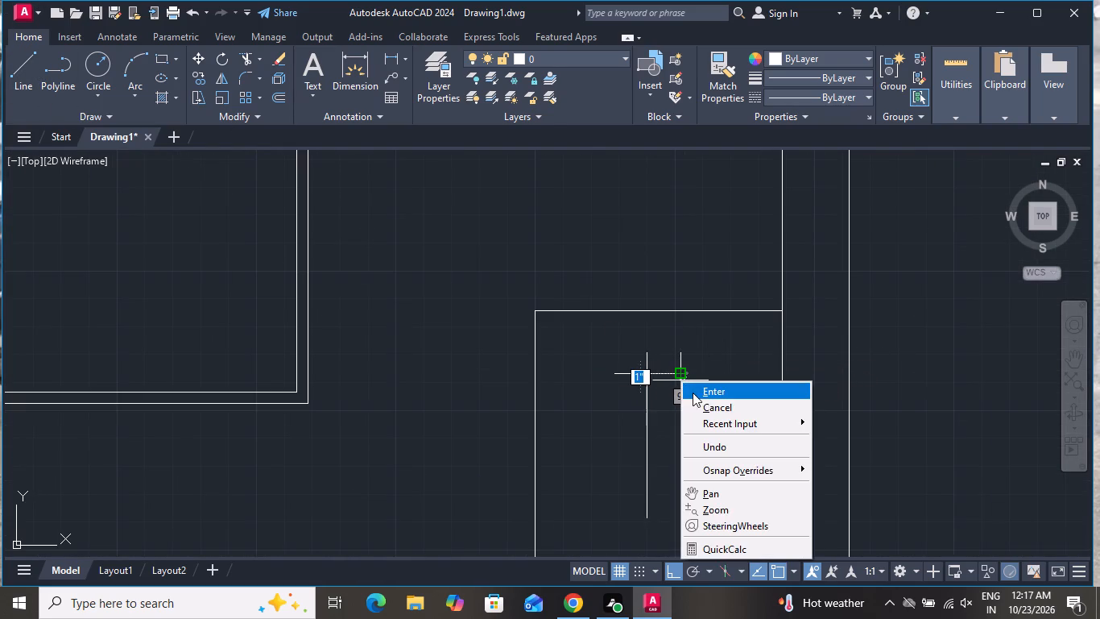
pyautogui.click(693, 391)
# Offset the short horizontal line downward by 2" twice, making each copy from the previous one.
pyautogui.write('O')
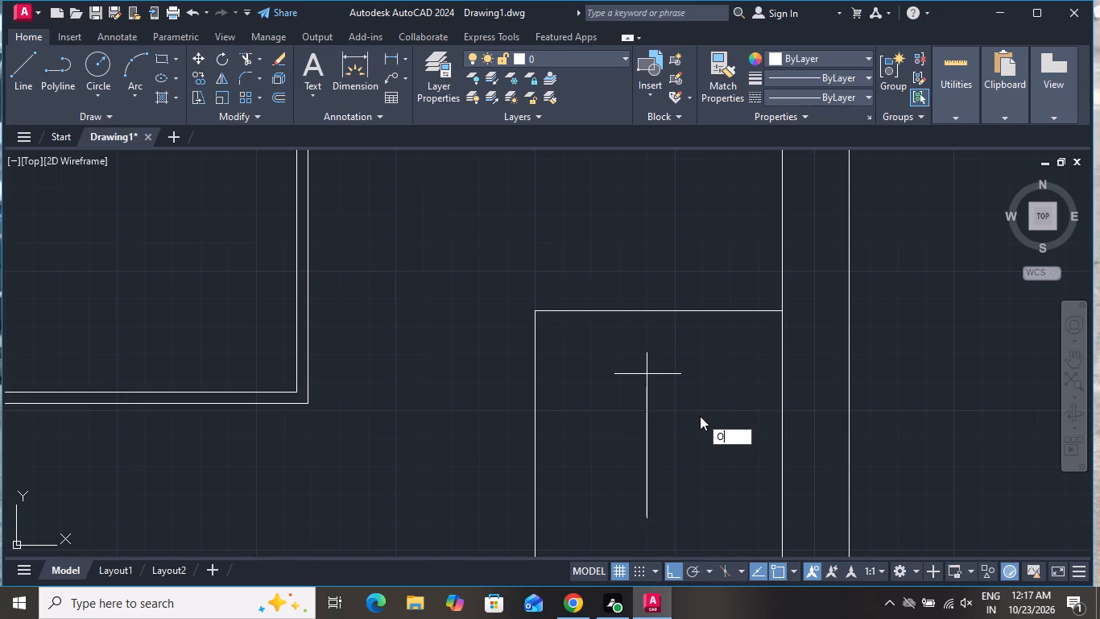
pyautogui.press('space')
pyautogui.press('2')
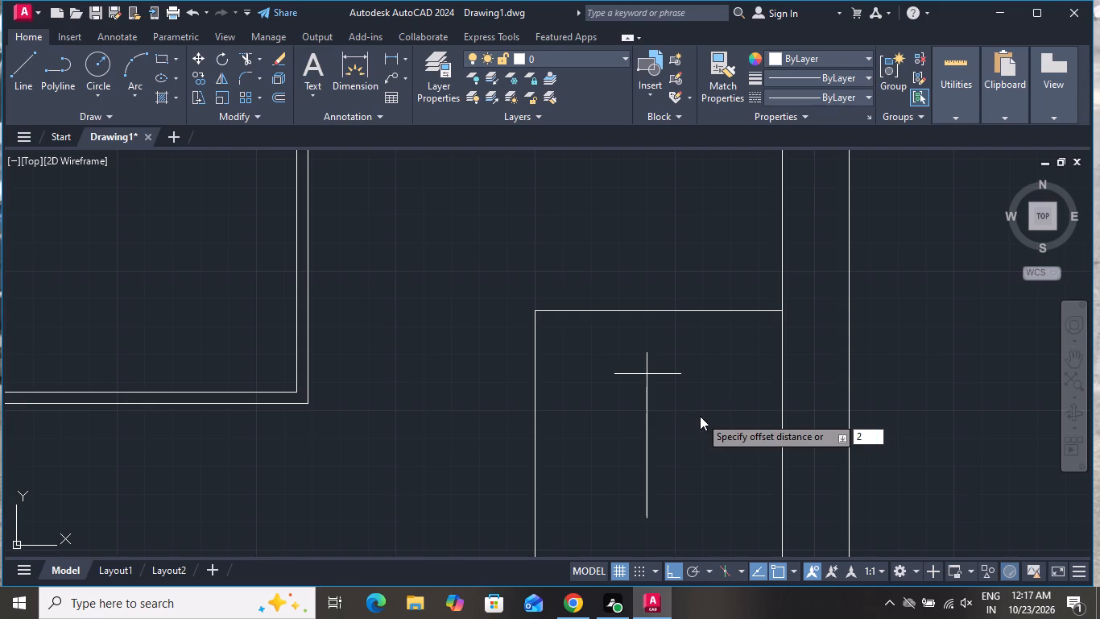
pyautogui.hotkey('shift', '"')
pyautogui.press('Return')
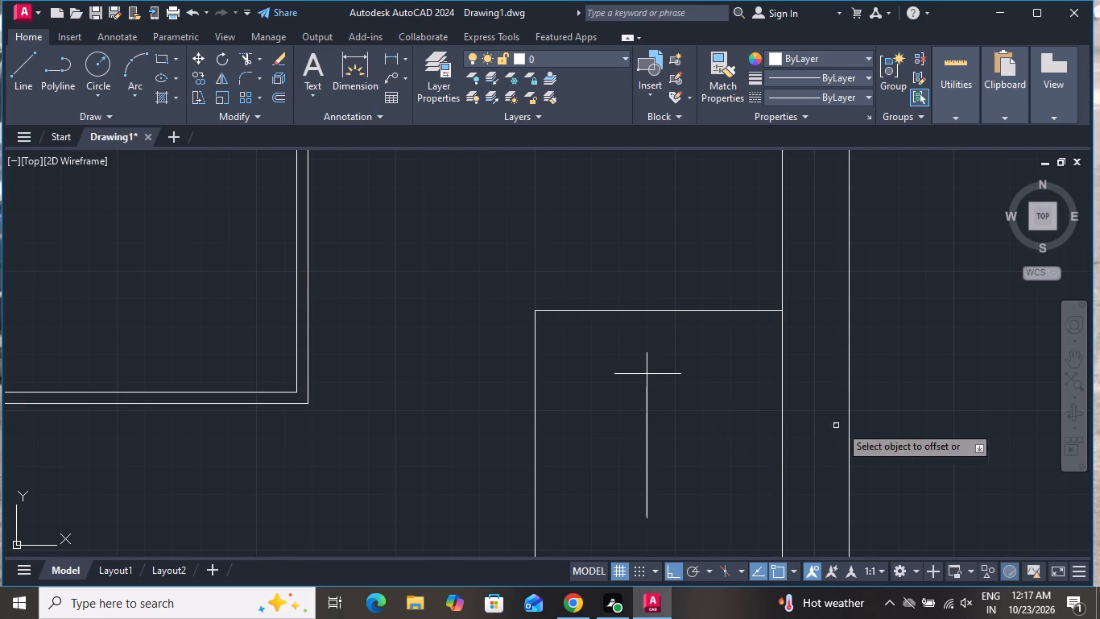
pyautogui.click(657, 372)
pyautogui.click(664, 396)
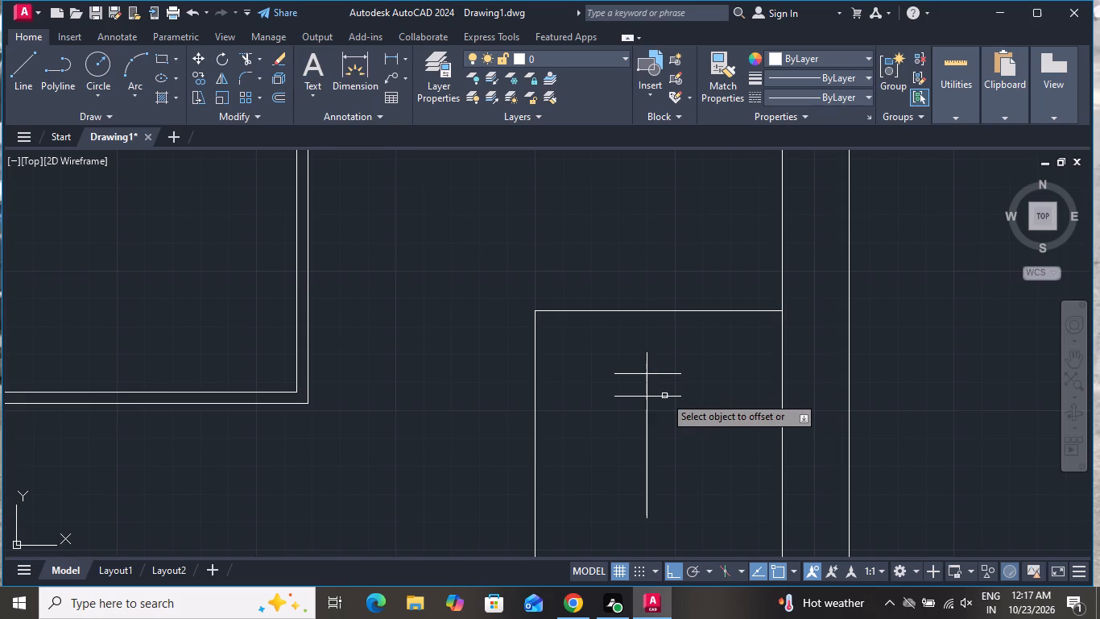
pyautogui.click(664, 396)
pyautogui.click(674, 416)
pyautogui.click(680, 397)
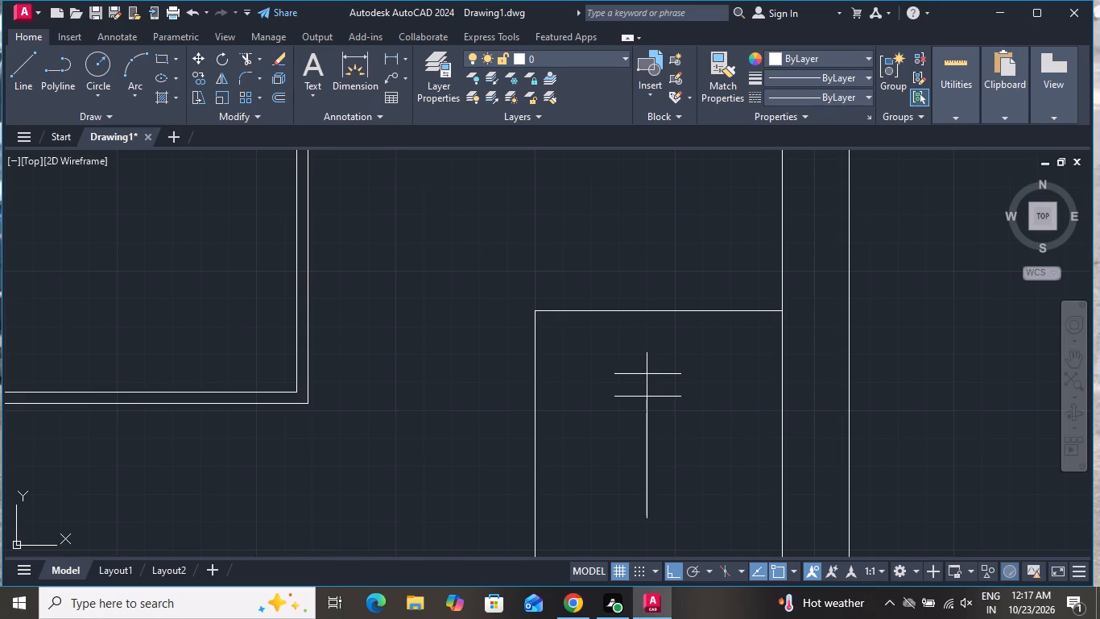
pyautogui.click(684, 432)
pyautogui.click(674, 416)
pyautogui.click(683, 439)
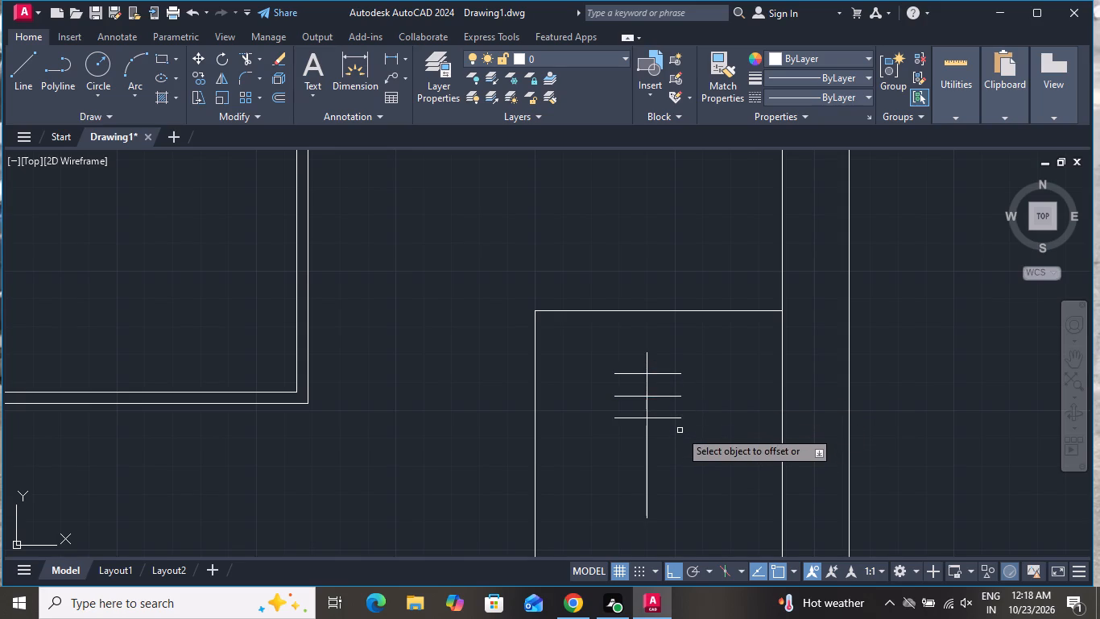
# Offset four more copies downward at 2" spacing to complete the hanger lines in the wardrobe's upper half.
pyautogui.click(675, 419)
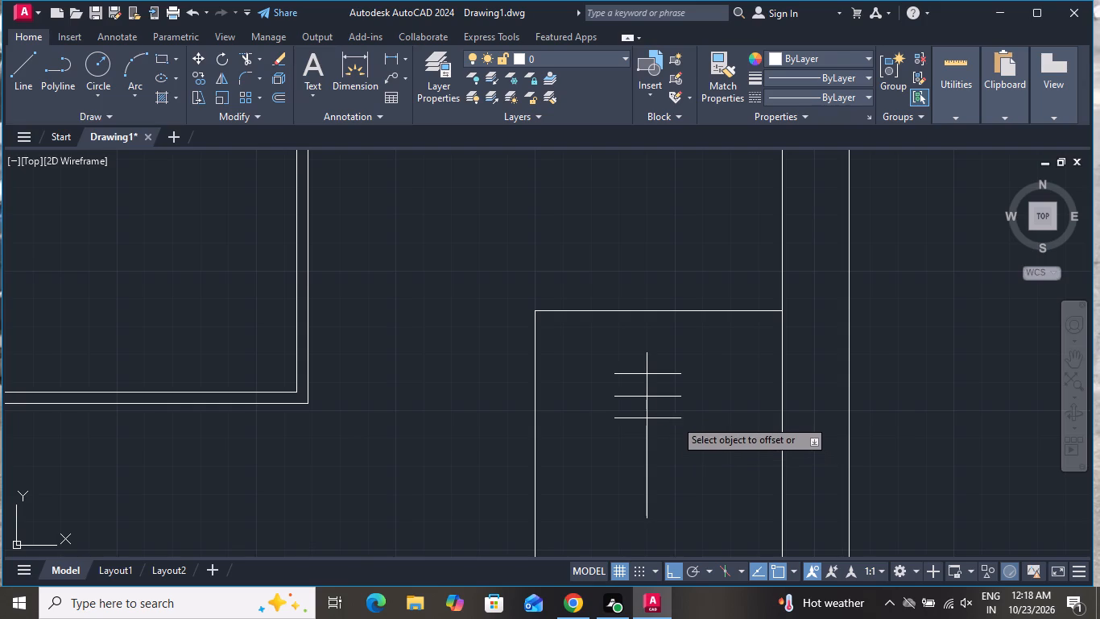
pyautogui.click(671, 455)
pyautogui.click(660, 440)
pyautogui.click(668, 472)
pyautogui.click(668, 466)
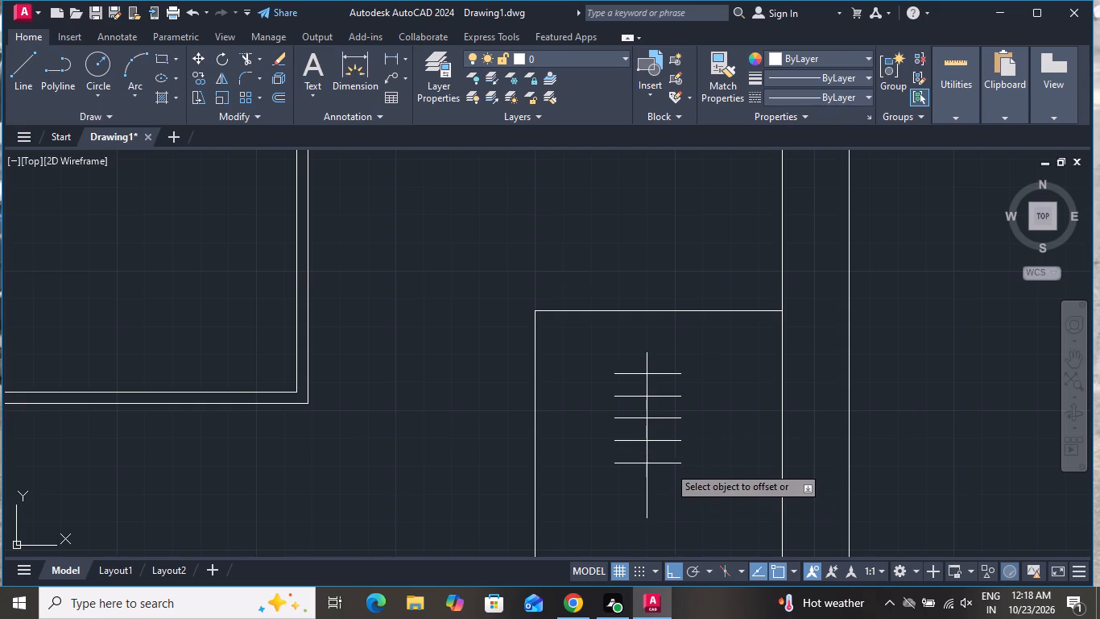
pyautogui.click(672, 493)
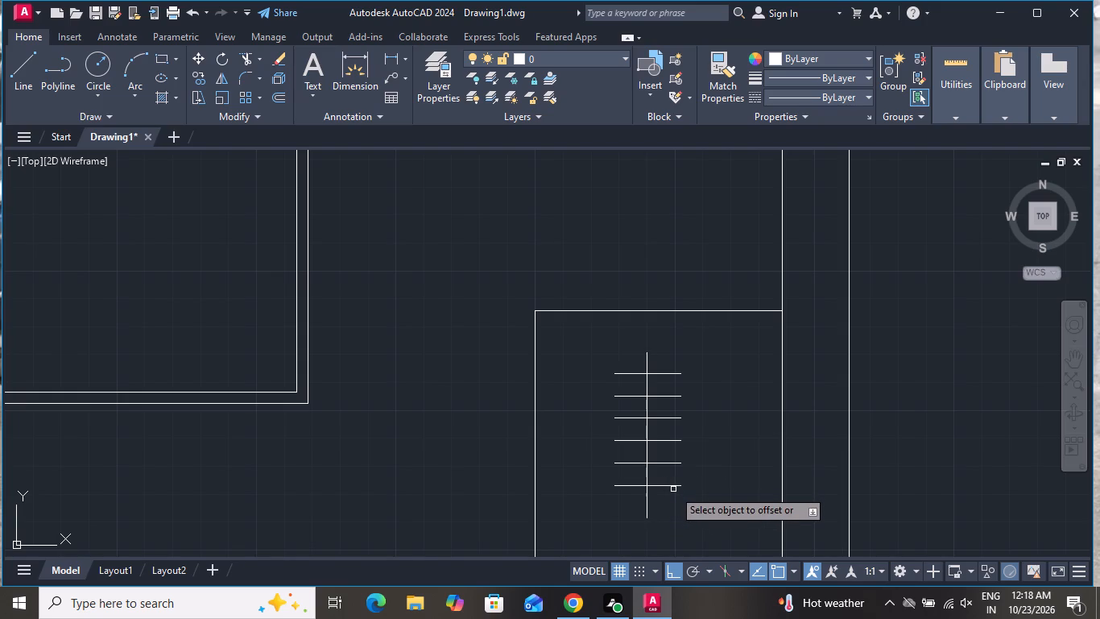
pyautogui.click(673, 489)
pyautogui.click(680, 504)
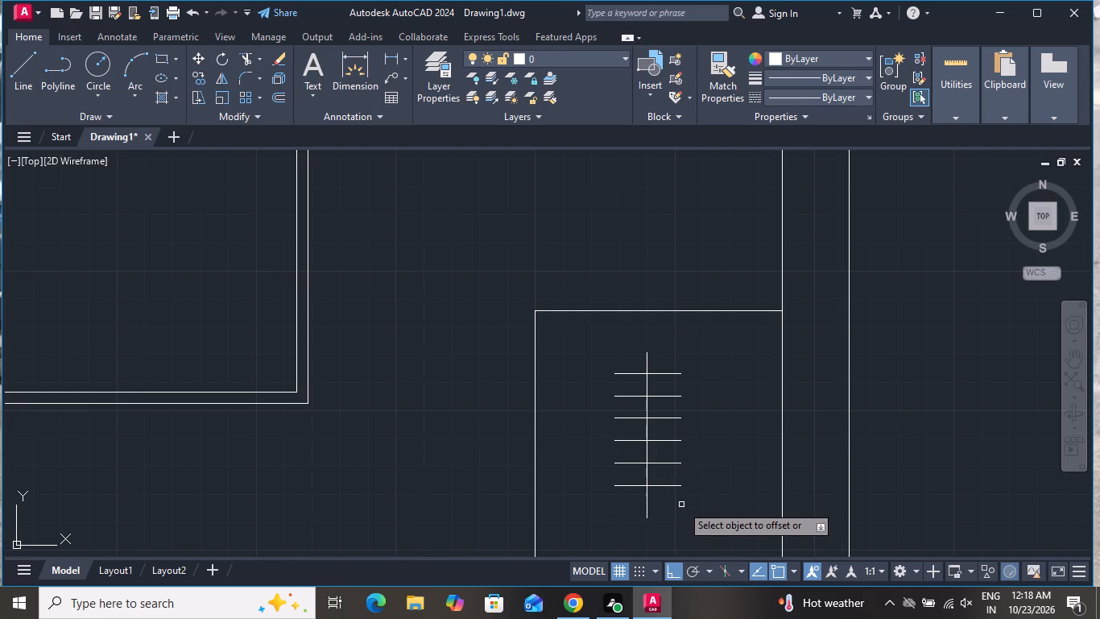
pyautogui.scroll(-1, 680, 457)
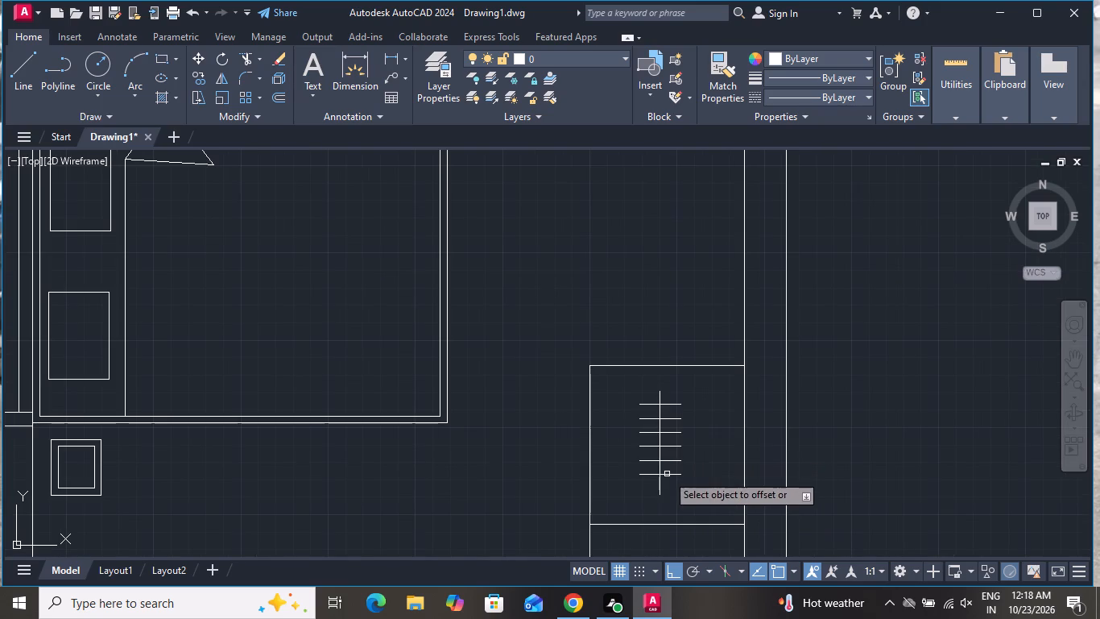
pyautogui.click(667, 474)
pyautogui.click(681, 495)
pyautogui.scroll(-2, 665, 339)
pyautogui.scroll(2, 680, 442)
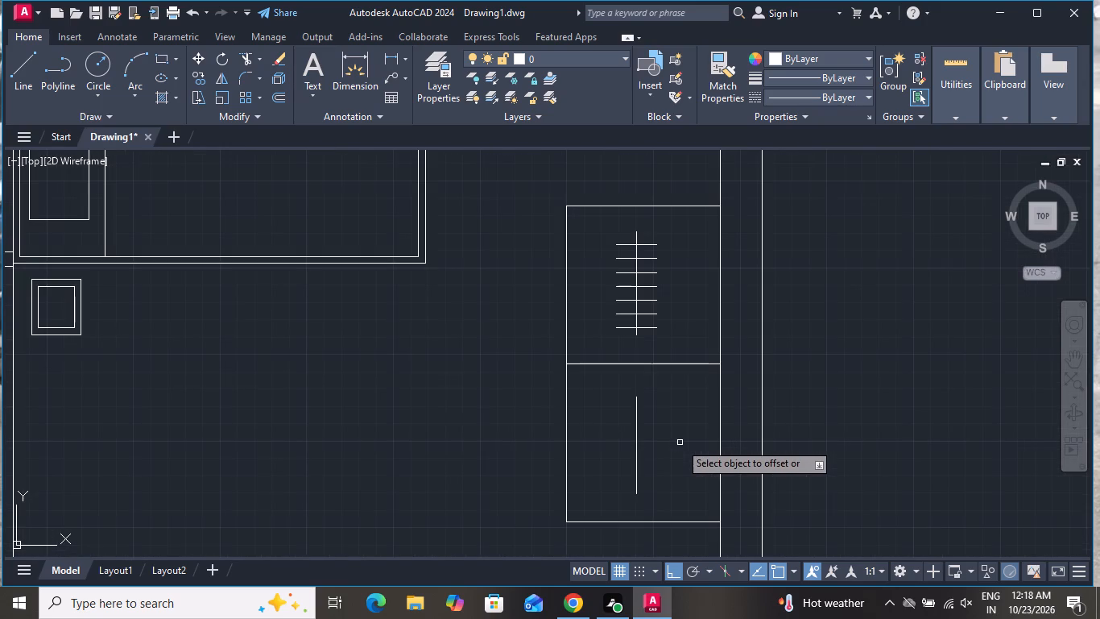
pyautogui.press('Escape')
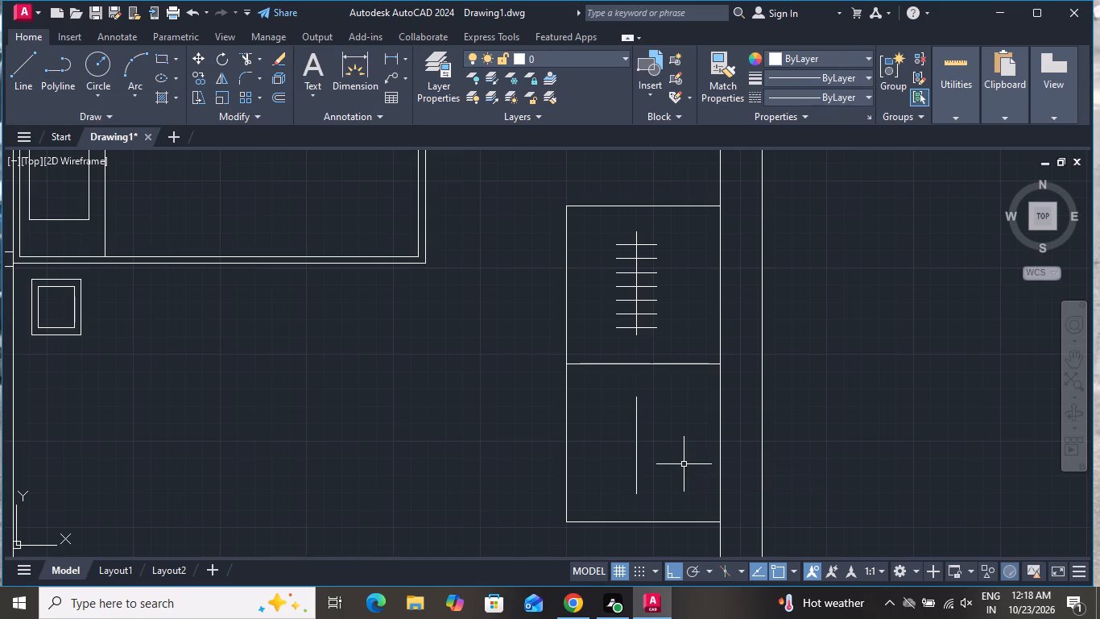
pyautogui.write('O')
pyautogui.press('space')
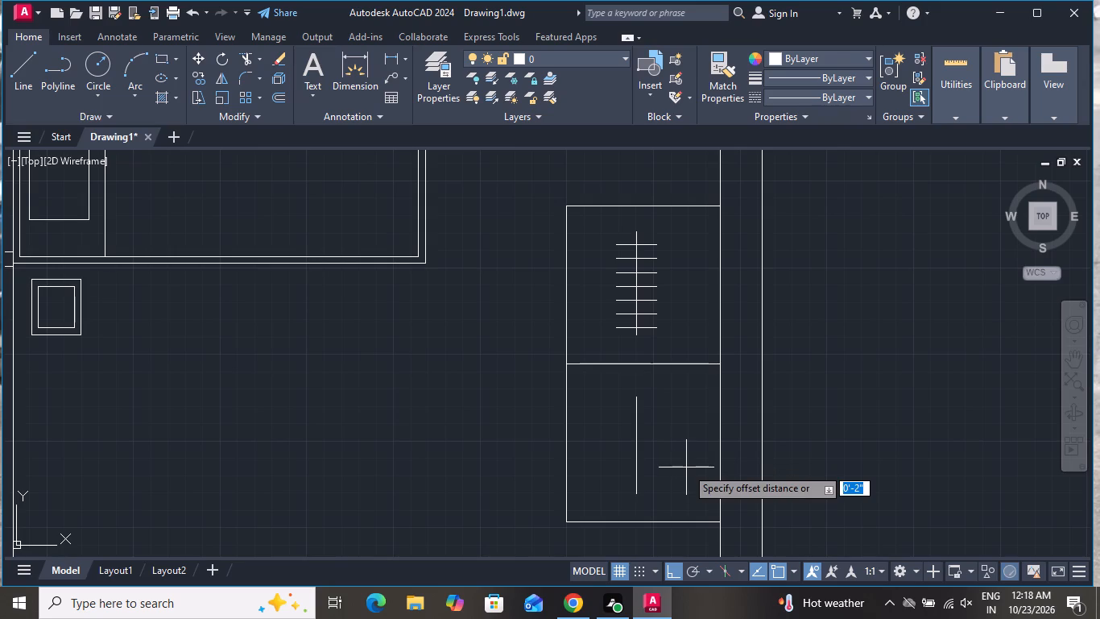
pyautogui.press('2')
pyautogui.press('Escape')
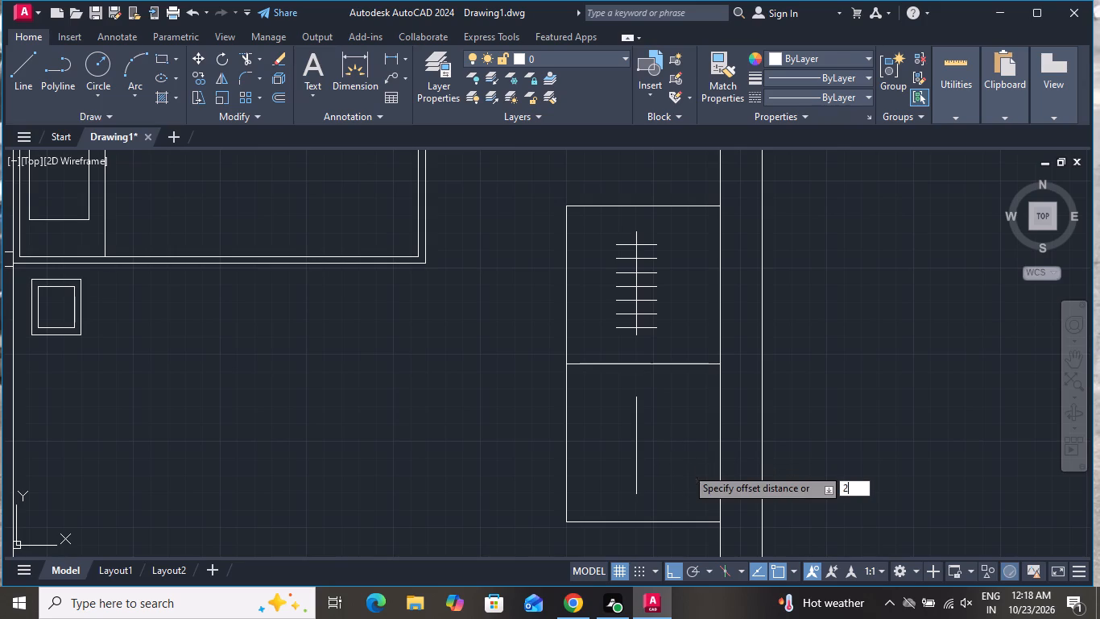
# Draw a short horizontal line across the upper end of the vertical line in the wardrobe's lower half.
pyautogui.click(35, 75)
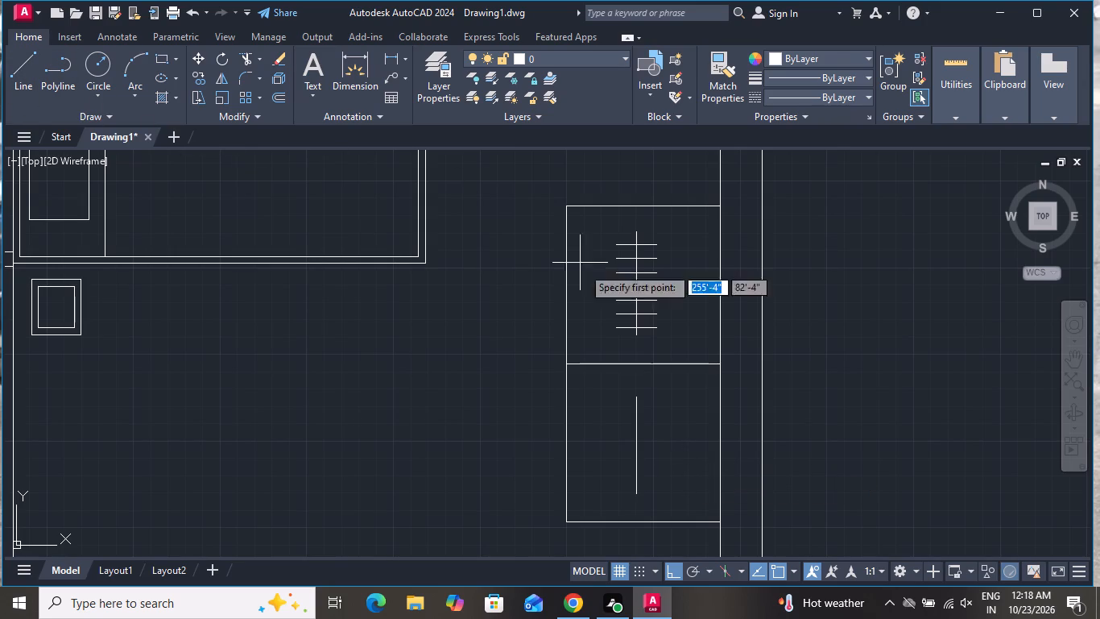
pyautogui.click(616, 413)
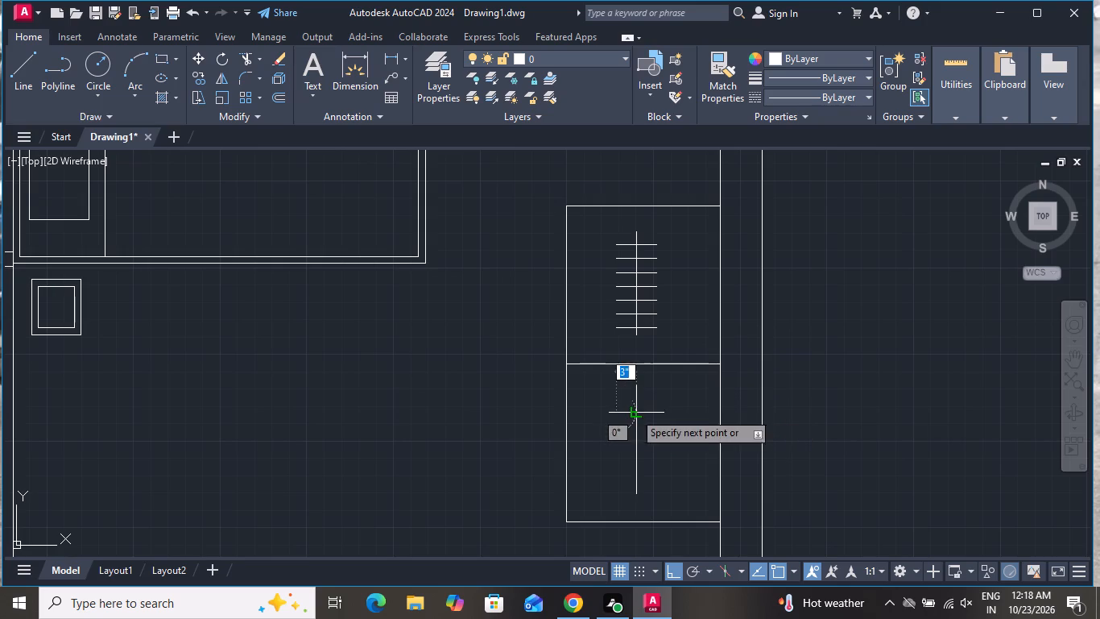
pyautogui.click(652, 411)
pyautogui.rightClick(655, 408)
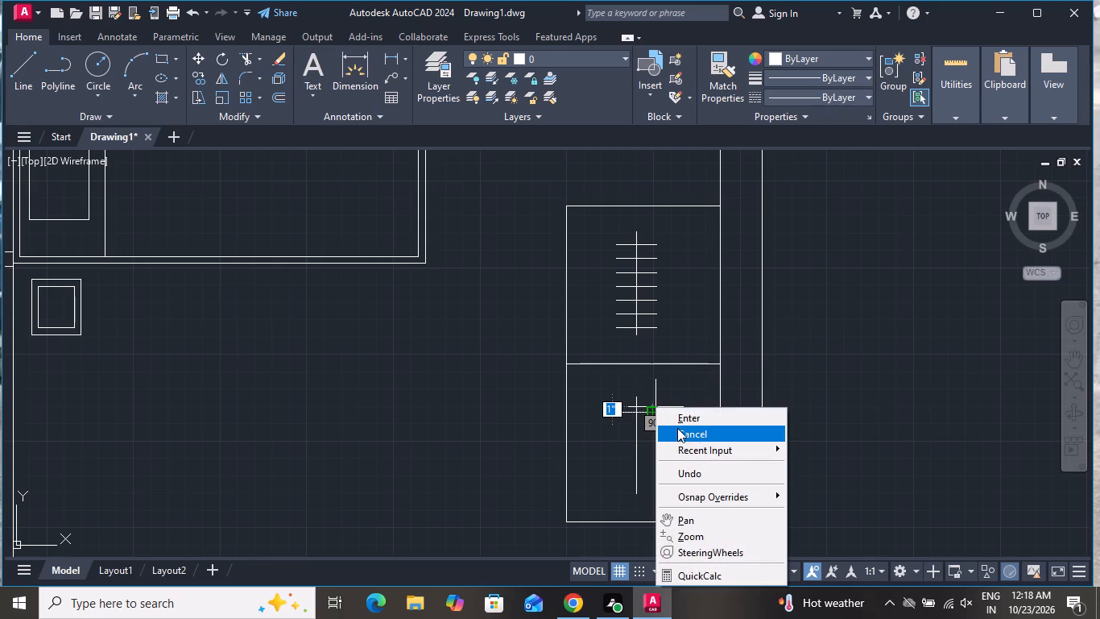
pyautogui.click(676, 419)
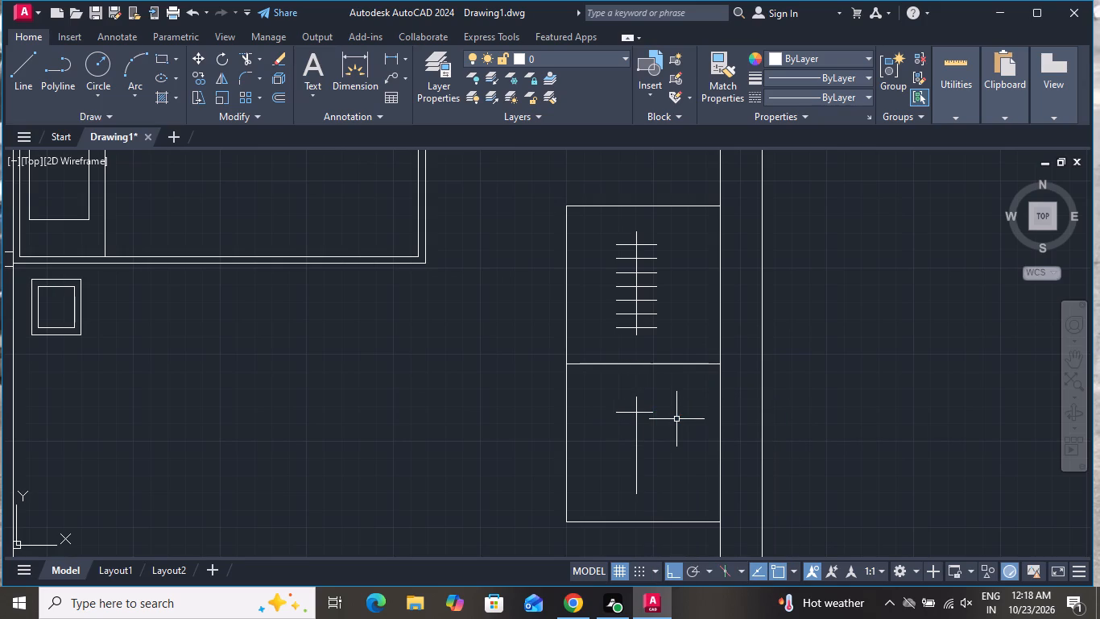
# Offset the lower half's short horizontal line downward by 2" twice, making each copy from the previous one.
pyautogui.write('O')
pyautogui.press('space')
pyautogui.press('1')
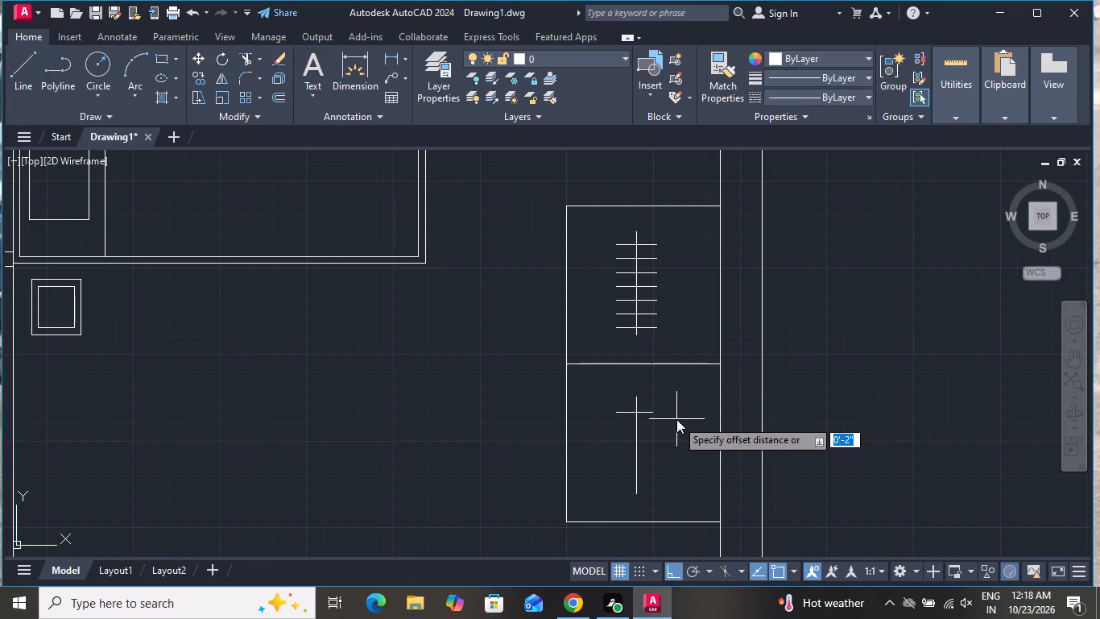
pyautogui.hotkey('shift', '"')
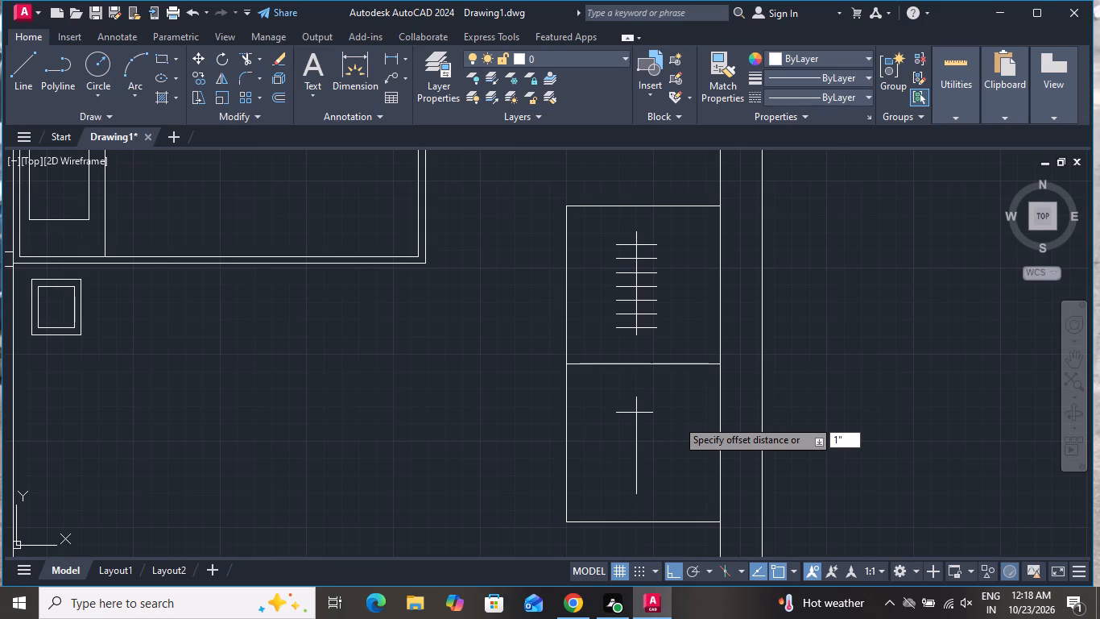
pyautogui.press('BackSpace')
pyautogui.press('BackSpace')
pyautogui.press('2')
pyautogui.hotkey('shift', '"')
pyautogui.press('Return')
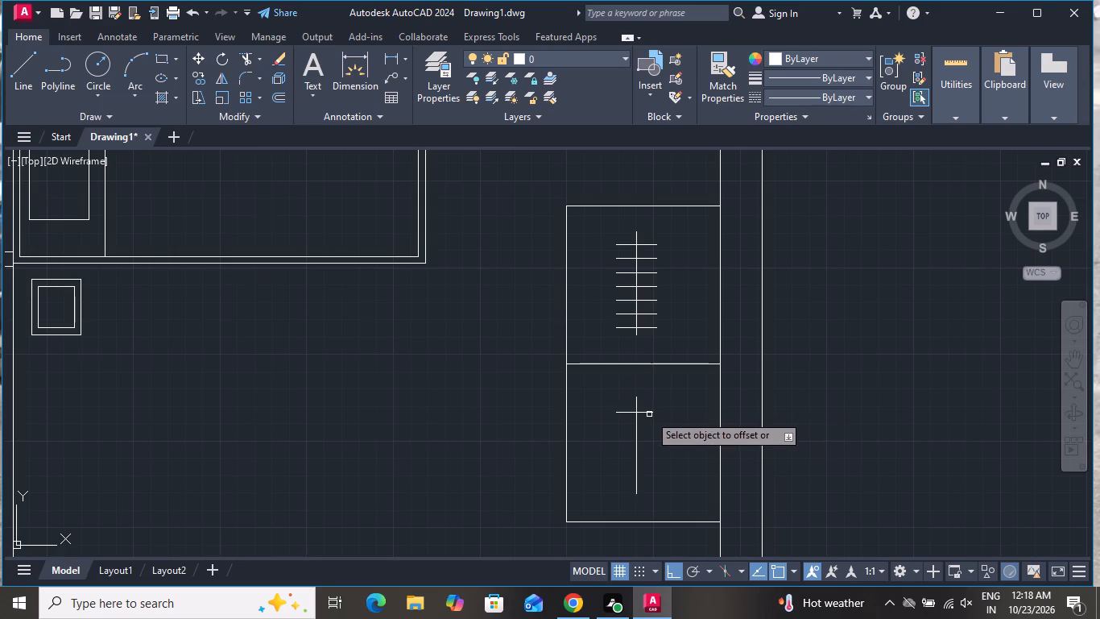
pyautogui.click(649, 414)
pyautogui.click(651, 431)
pyautogui.click(650, 420)
pyautogui.click(650, 423)
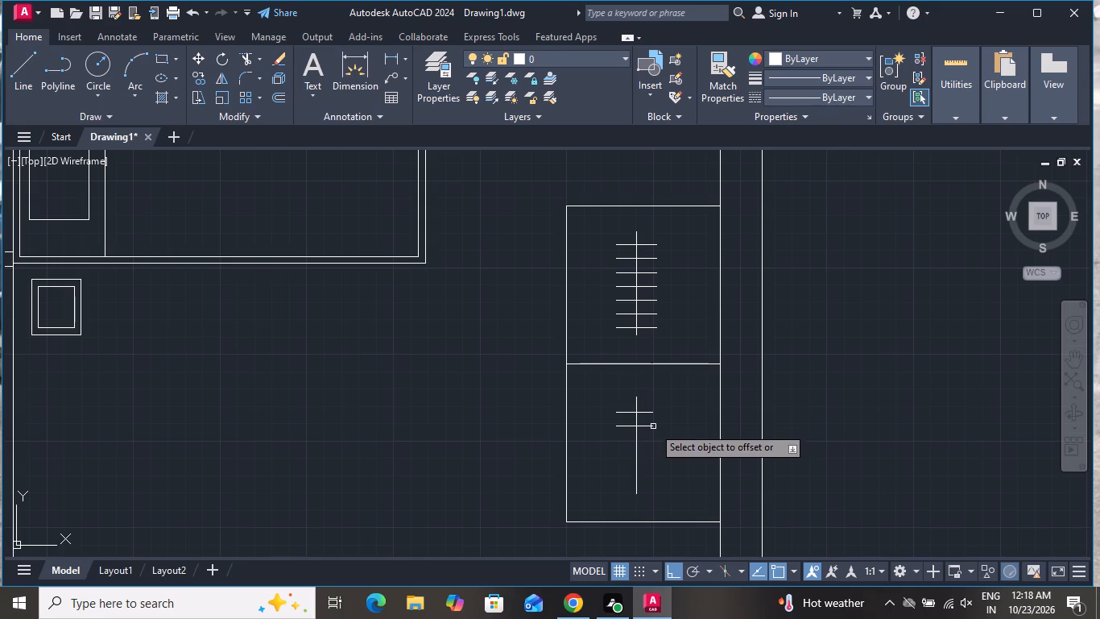
pyautogui.click(653, 426)
pyautogui.click(658, 443)
pyautogui.click(653, 434)
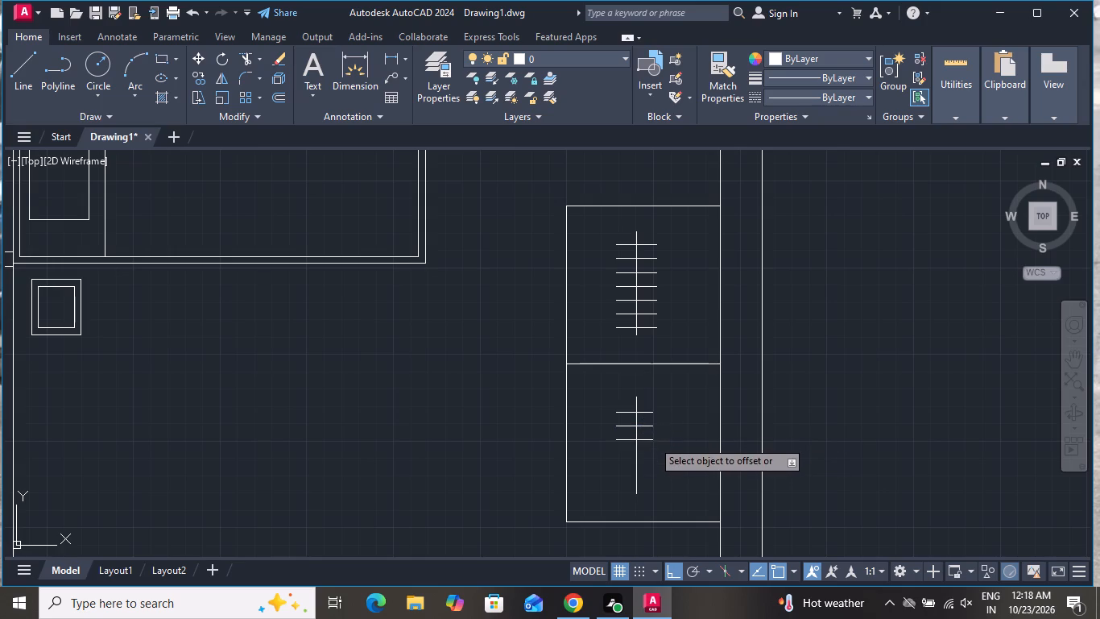
# Offset four more copies downward at 2" spacing to complete the hanger lines in the wardrobe's lower half.
pyautogui.click(652, 440)
pyautogui.click(656, 459)
pyautogui.click(652, 453)
pyautogui.click(653, 476)
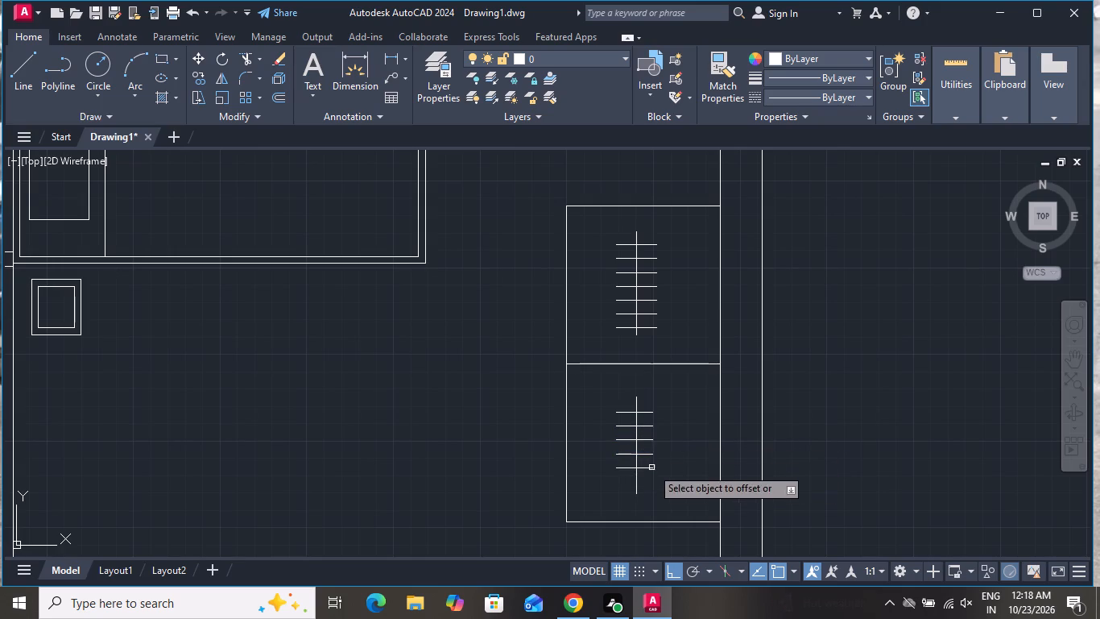
pyautogui.click(651, 467)
pyautogui.click(655, 489)
pyautogui.click(648, 476)
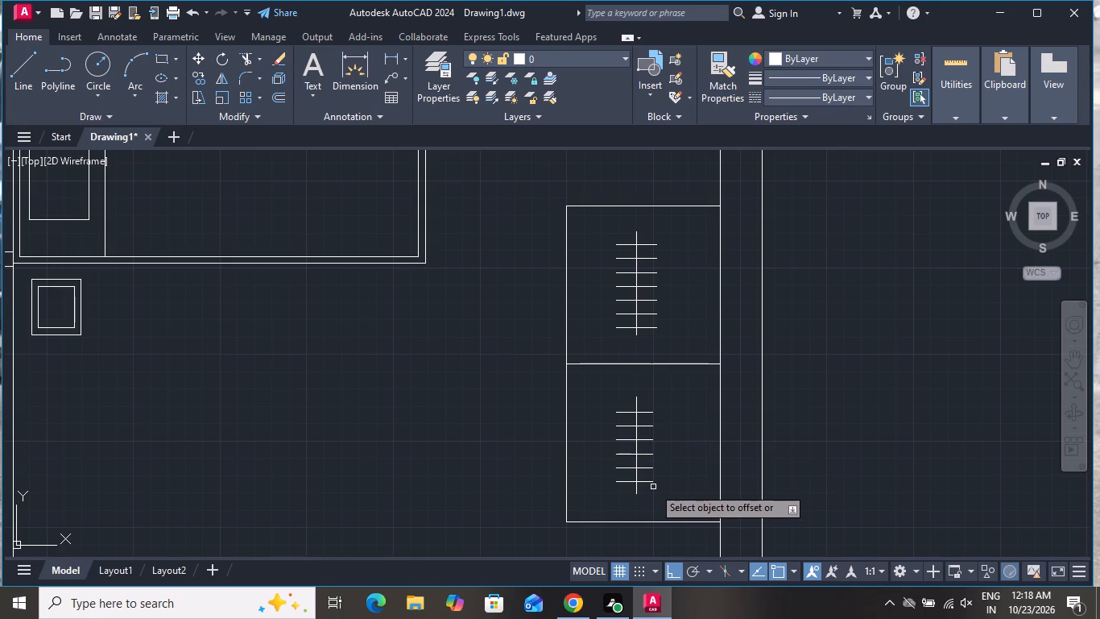
pyautogui.click(653, 487)
pyautogui.click(651, 482)
pyautogui.click(655, 496)
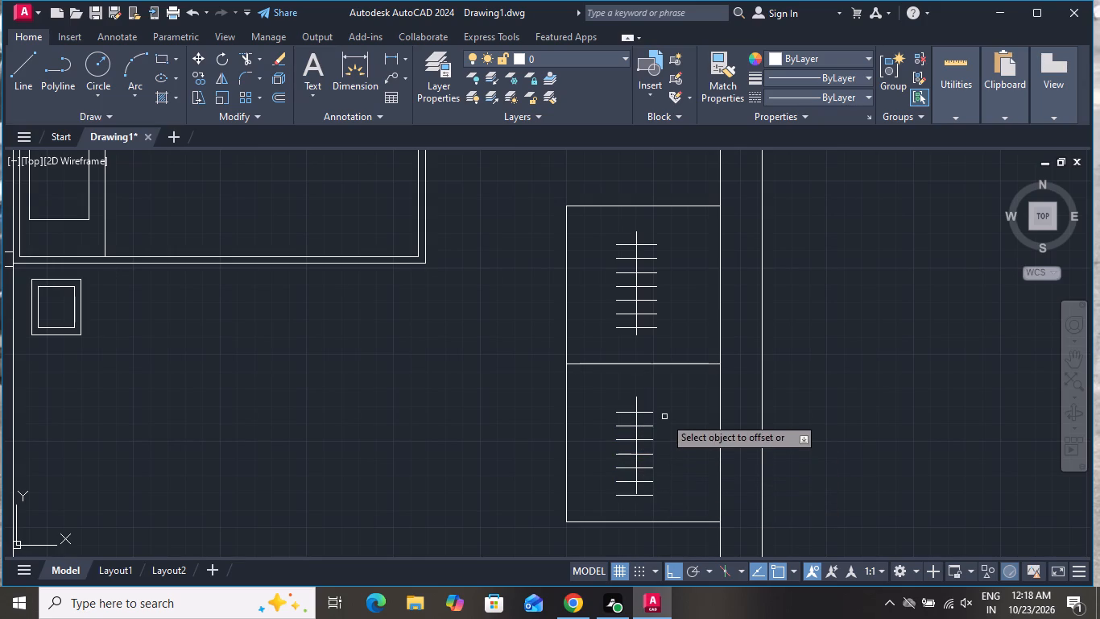
pyautogui.rightClick(668, 395)
pyautogui.click(685, 425)
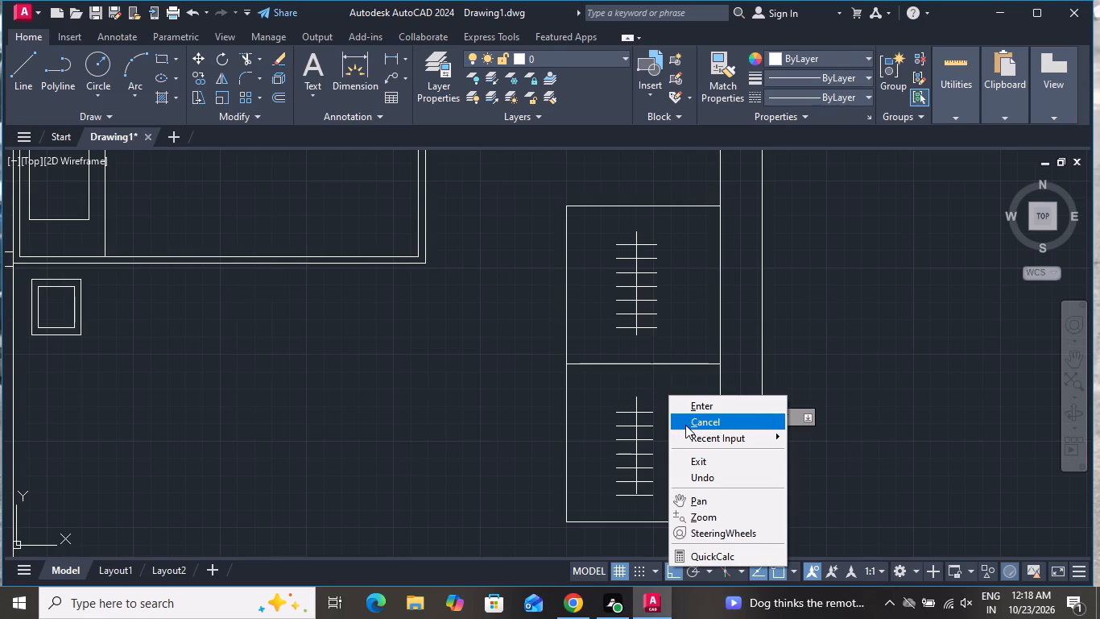
# With Ortho off, draw a V of two lines, each about 1'-1", between the room-side corners of the wardrobe's upper half, pointing toward the hangers.
pyautogui.scroll(-3, 688, 440)
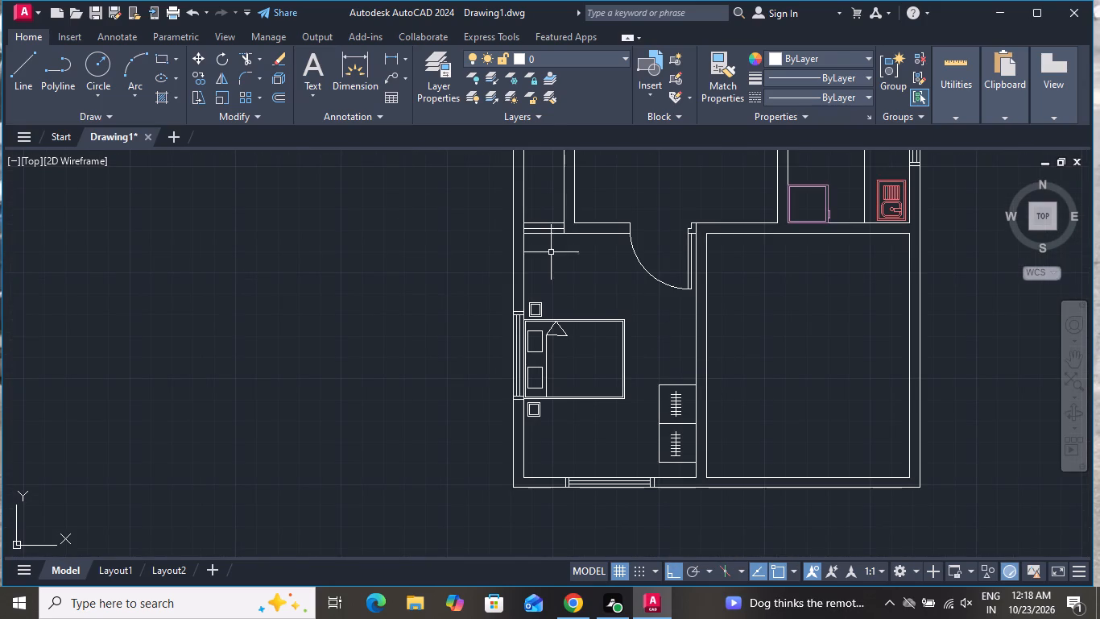
pyautogui.click(14, 49)
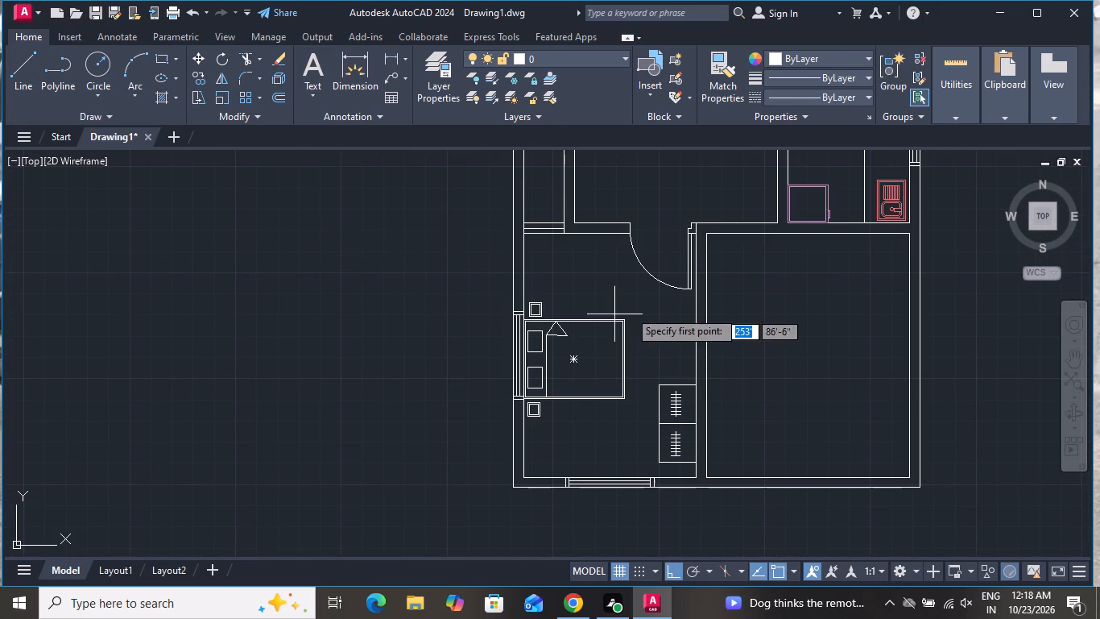
pyautogui.scroll(2, 642, 334)
pyautogui.scroll(-1, 658, 322)
pyautogui.scroll(2, 672, 416)
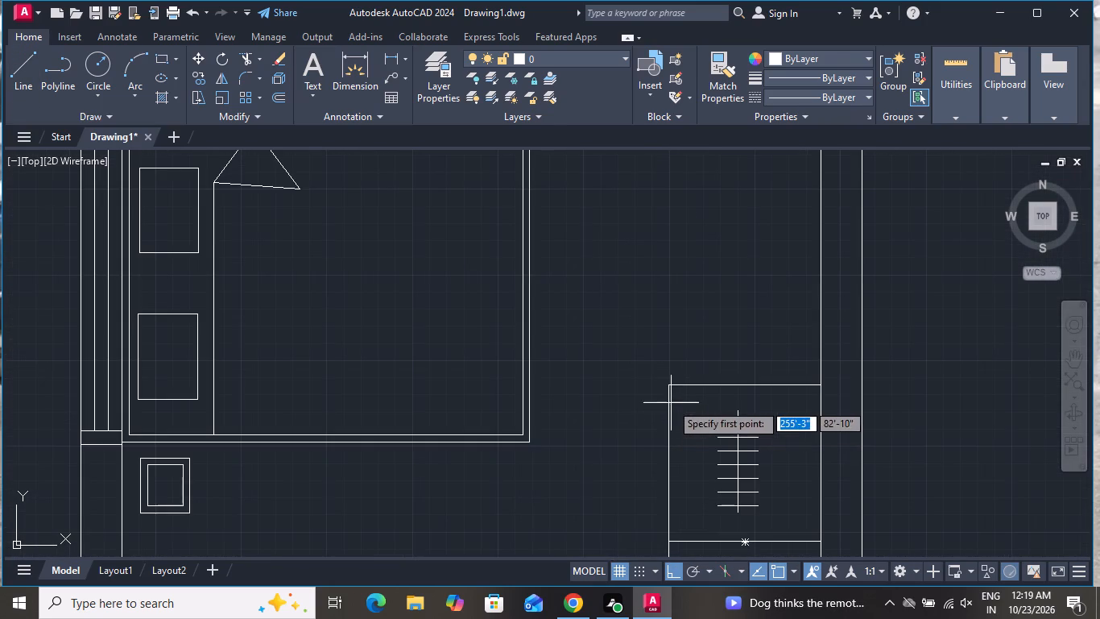
pyautogui.click(668, 389)
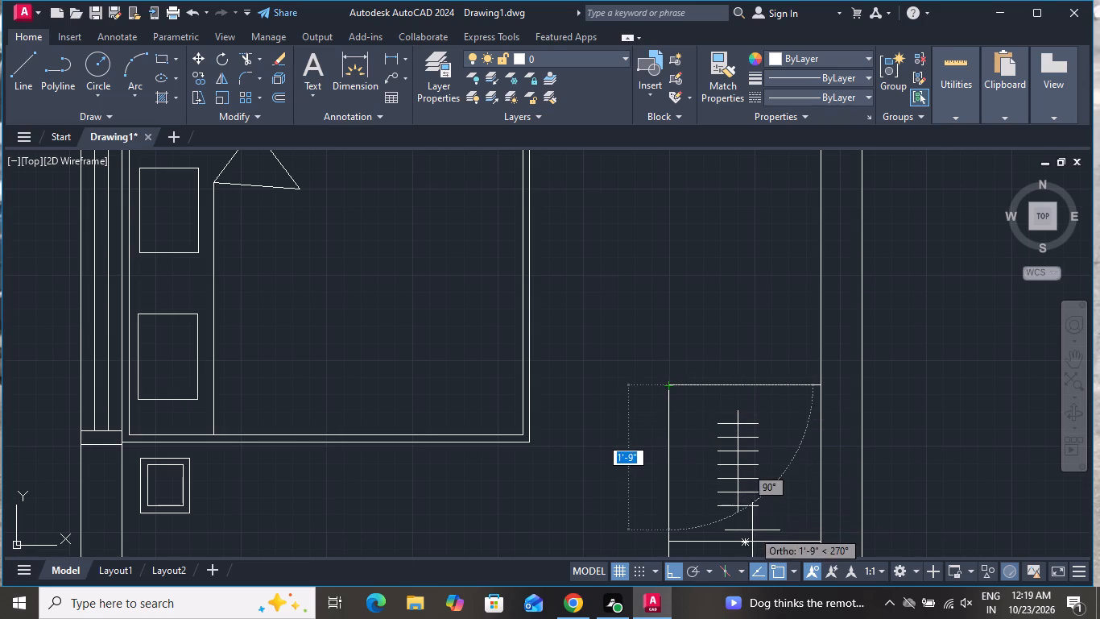
pyautogui.click(681, 565)
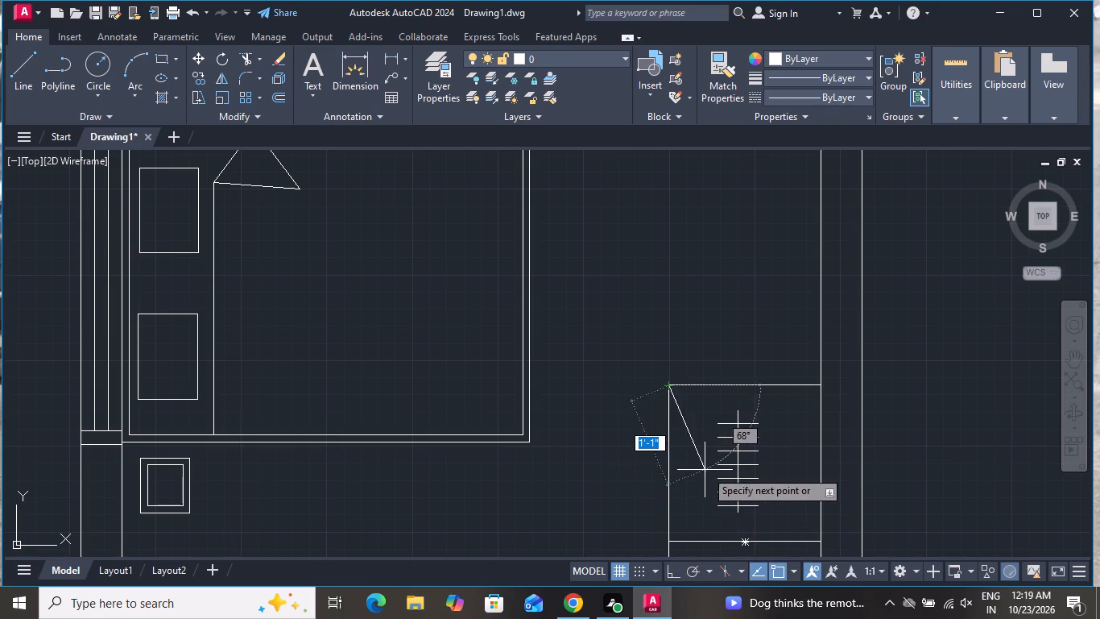
pyautogui.click(709, 469)
pyautogui.click(668, 538)
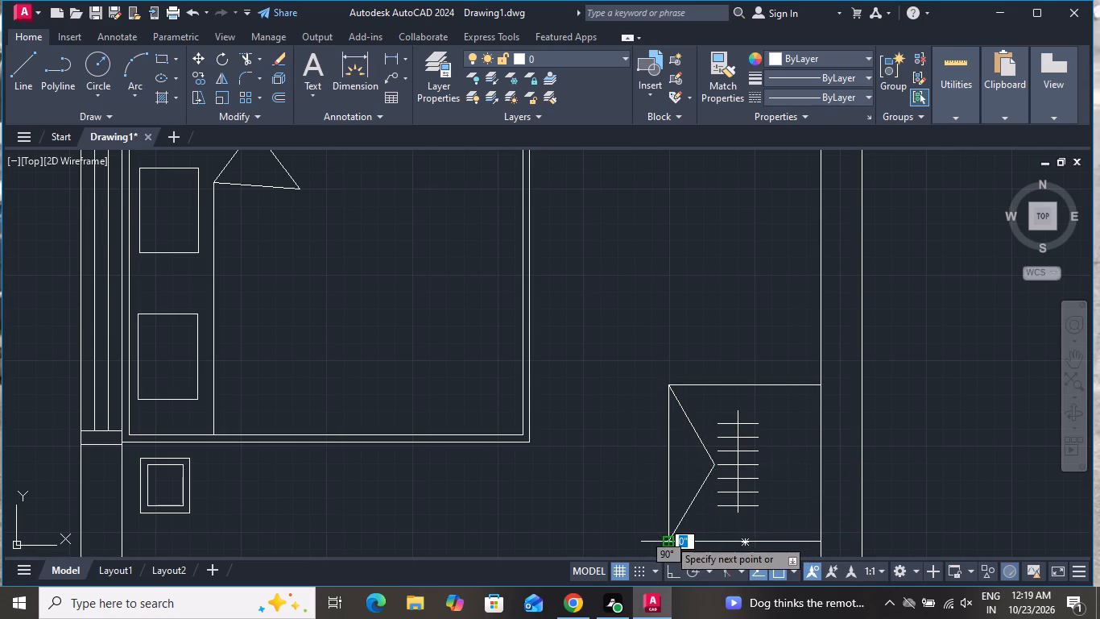
pyautogui.rightClick(664, 518)
pyautogui.click(690, 351)
# Draw a matching inward-pointing V of two lines, each about 1'-1", between the room-side corners of the wardrobe's lower half.
pyautogui.scroll(-2, 691, 314)
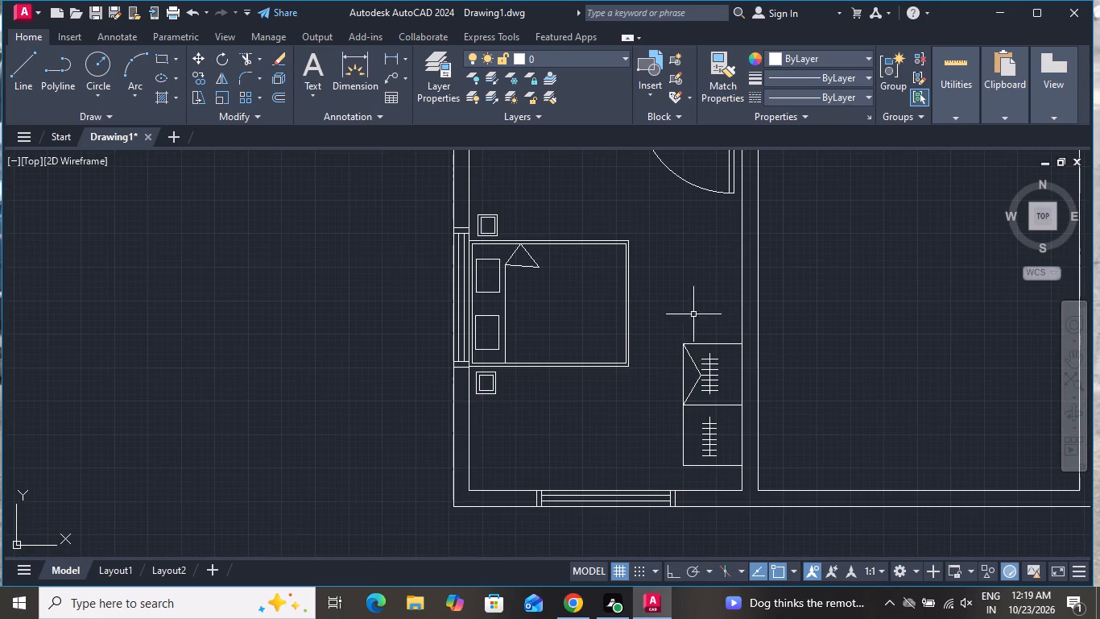
pyautogui.click(20, 47)
pyautogui.click(24, 63)
pyautogui.scroll(2, 673, 454)
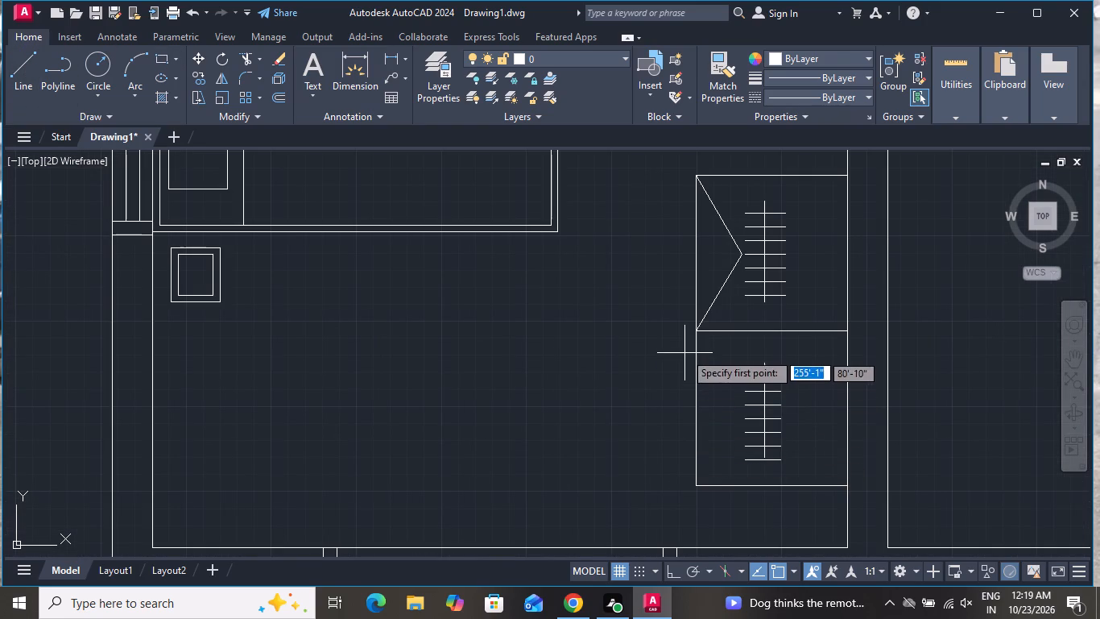
pyautogui.click(697, 329)
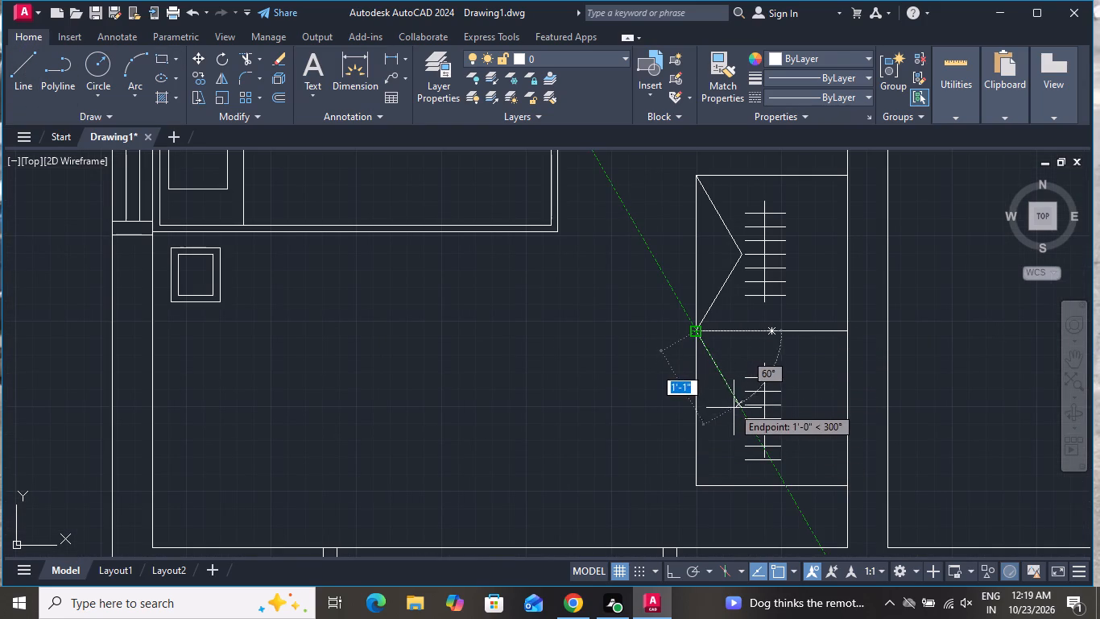
pyautogui.click(737, 413)
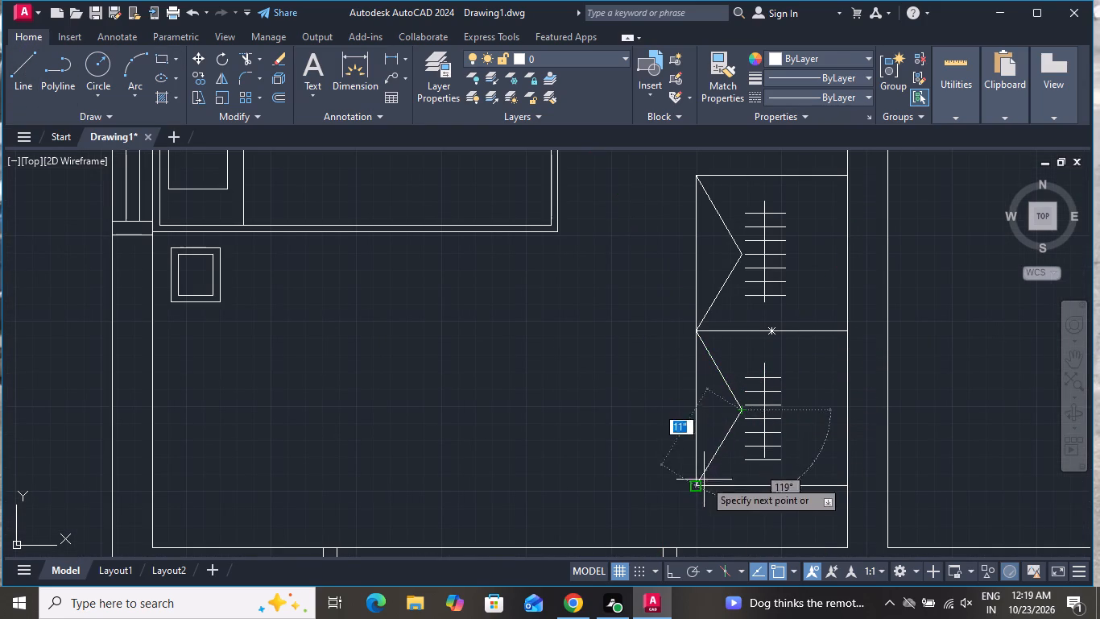
pyautogui.click(698, 488)
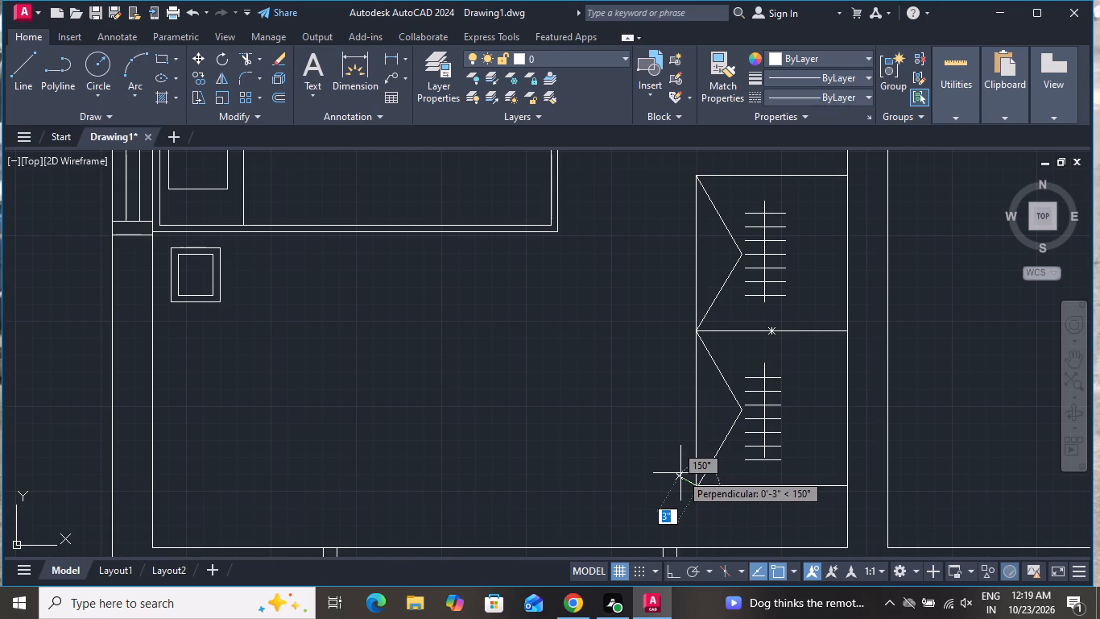
pyautogui.rightClick(680, 472)
pyautogui.click(701, 302)
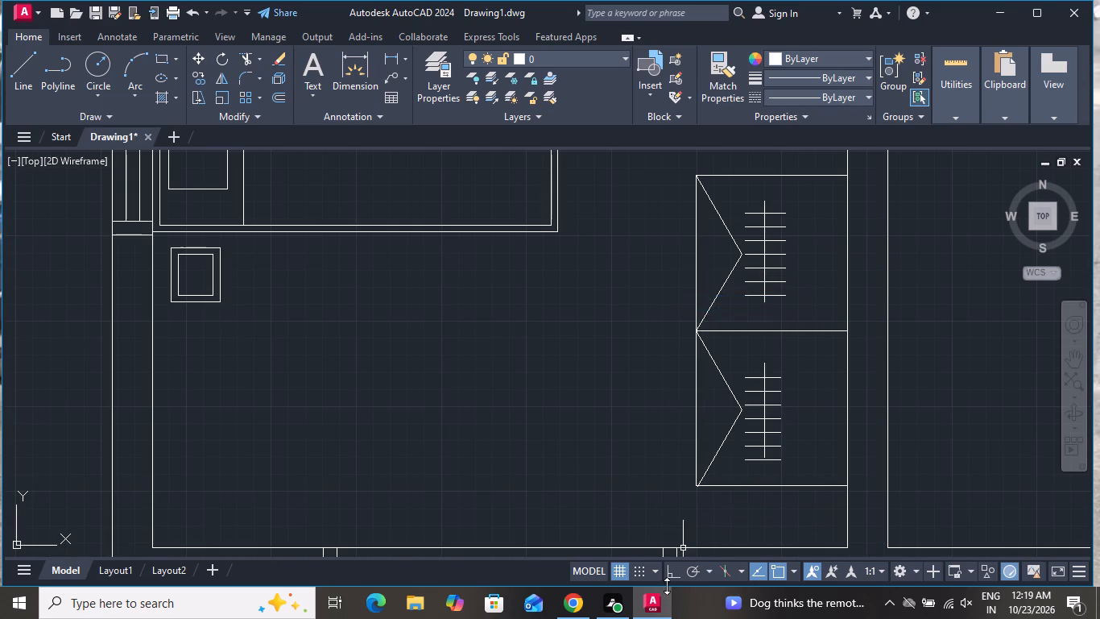
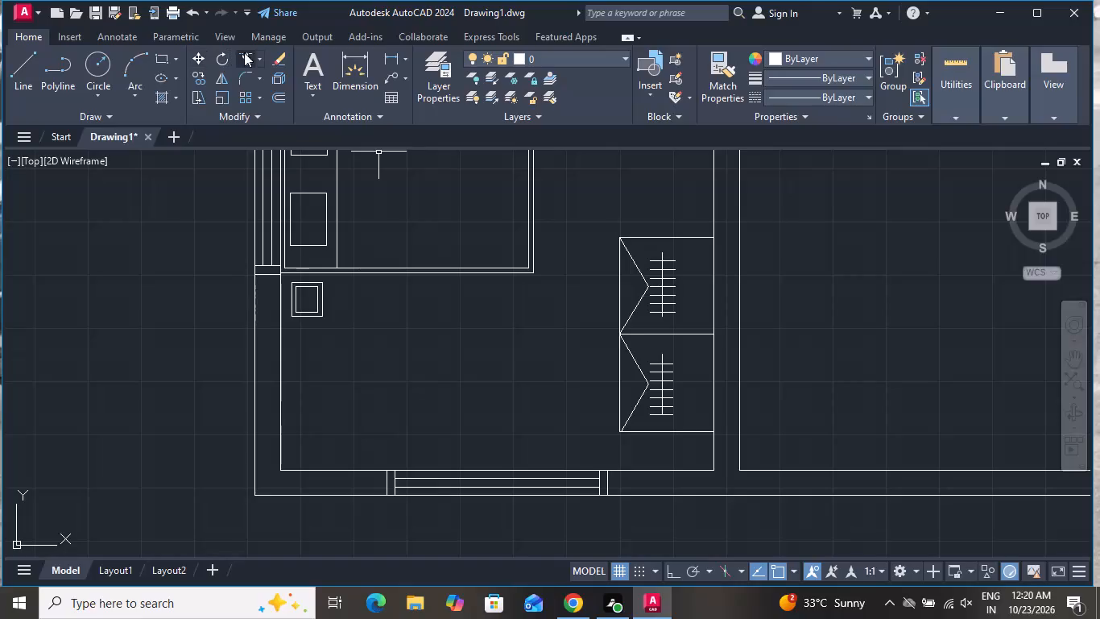
# Trim away the straight room-side edge across the V openings of both the upper and lower wardrobe halves.
pyautogui.click(246, 52)
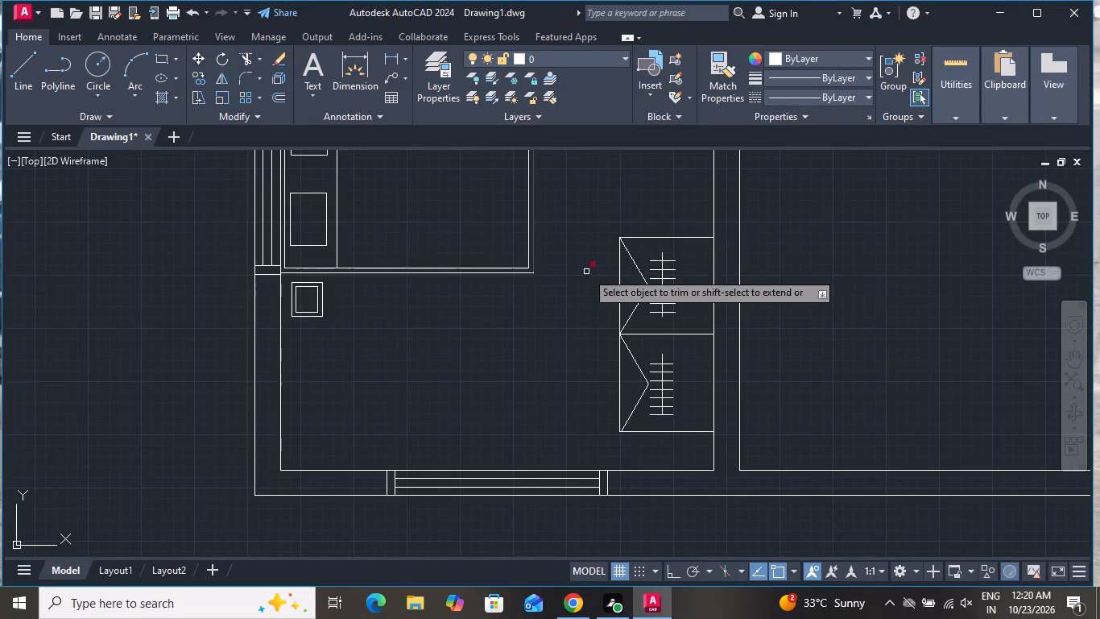
pyautogui.click(626, 272)
pyautogui.click(595, 293)
pyautogui.click(629, 397)
pyautogui.click(609, 396)
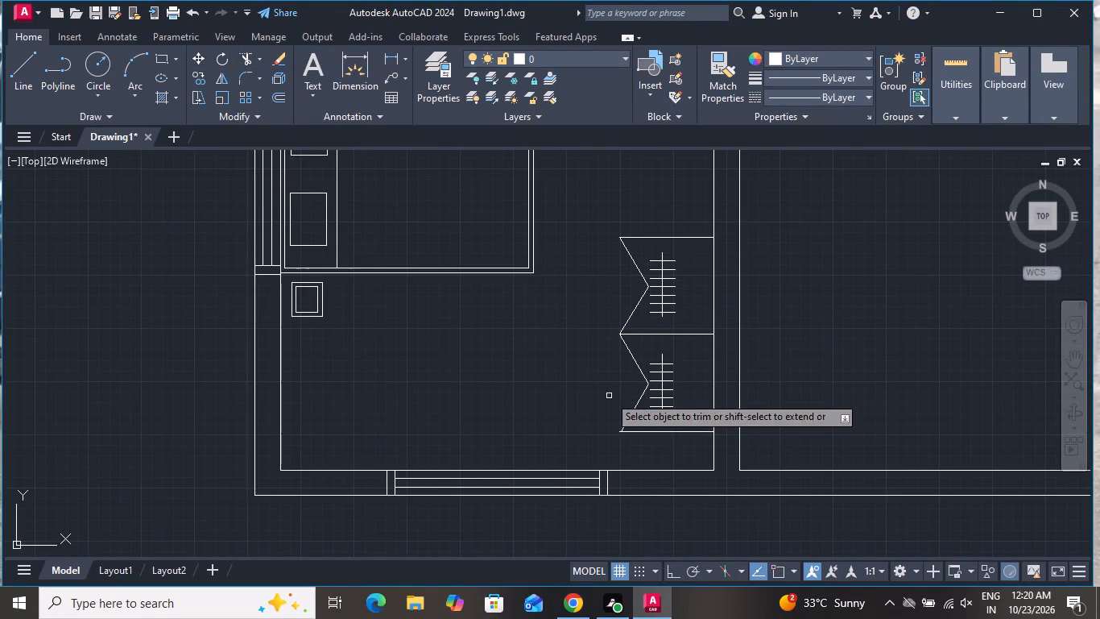
pyautogui.rightClick(527, 352)
pyautogui.click(559, 376)
pyautogui.scroll(-2, 566, 413)
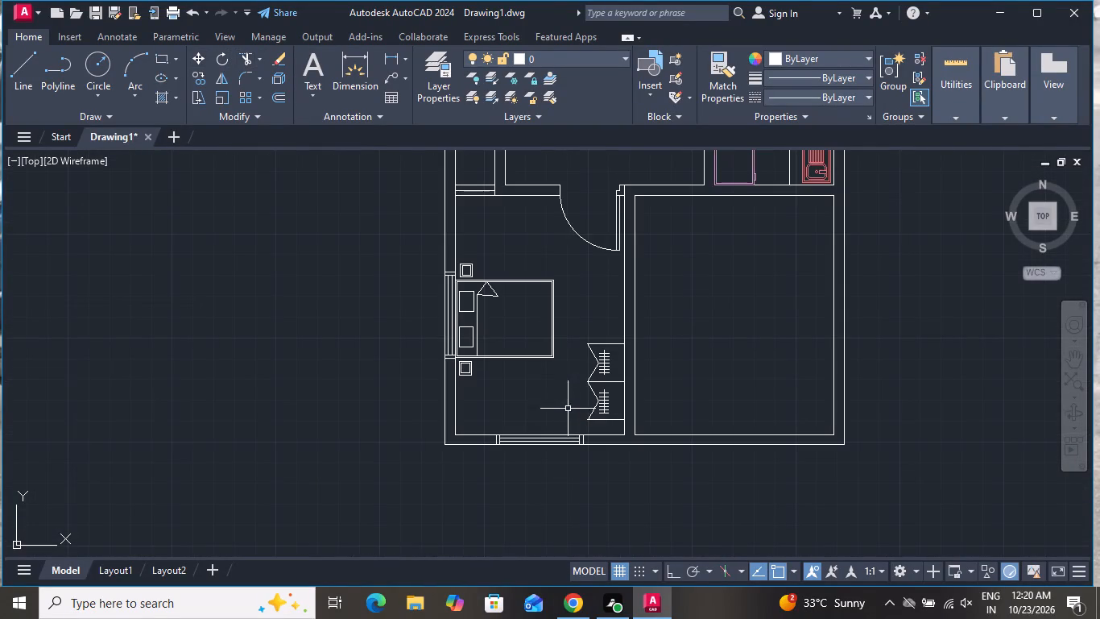
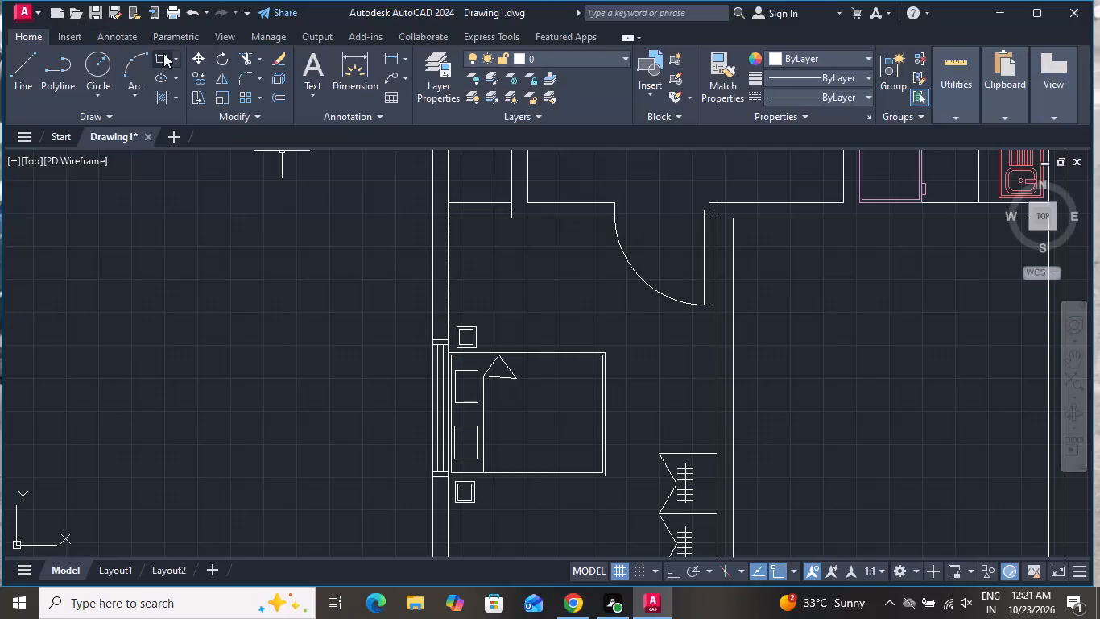
# Draw a narrow rectangular TV cabinet against the lower-left bedroom's inner wall, between the door and the wardrobe.
pyautogui.click(163, 54)
pyautogui.scroll(1, 699, 368)
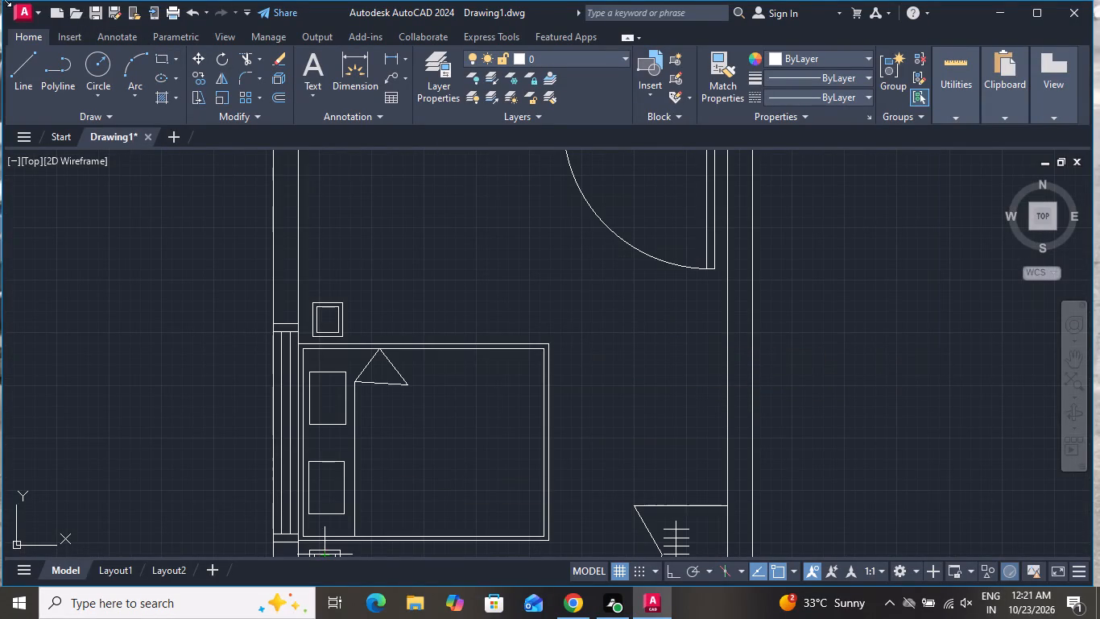
pyautogui.click(726, 335)
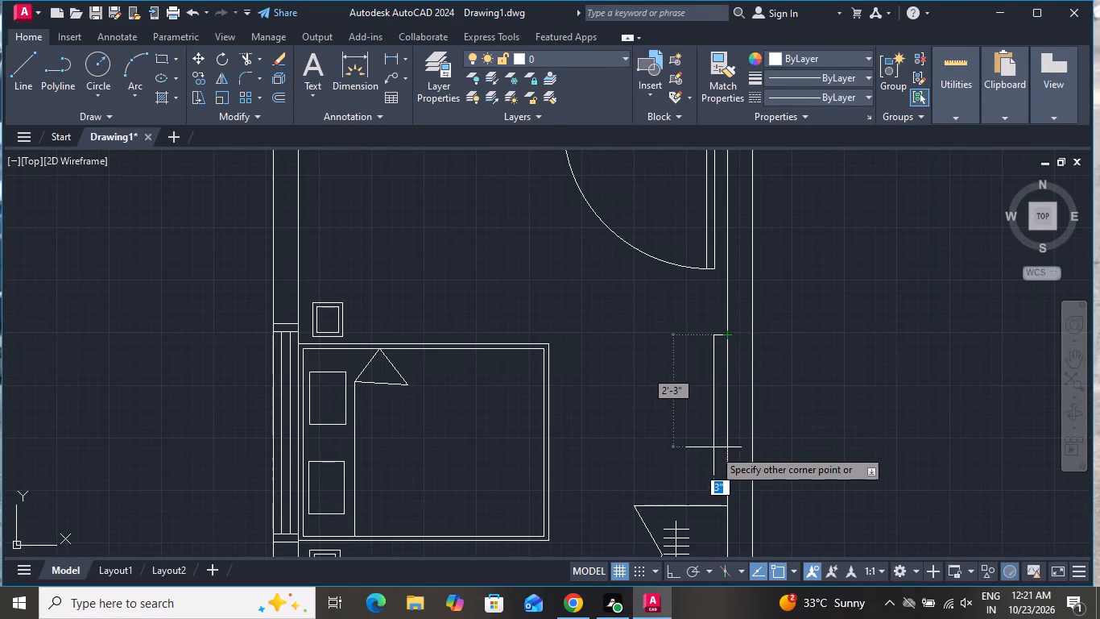
pyautogui.click(692, 474)
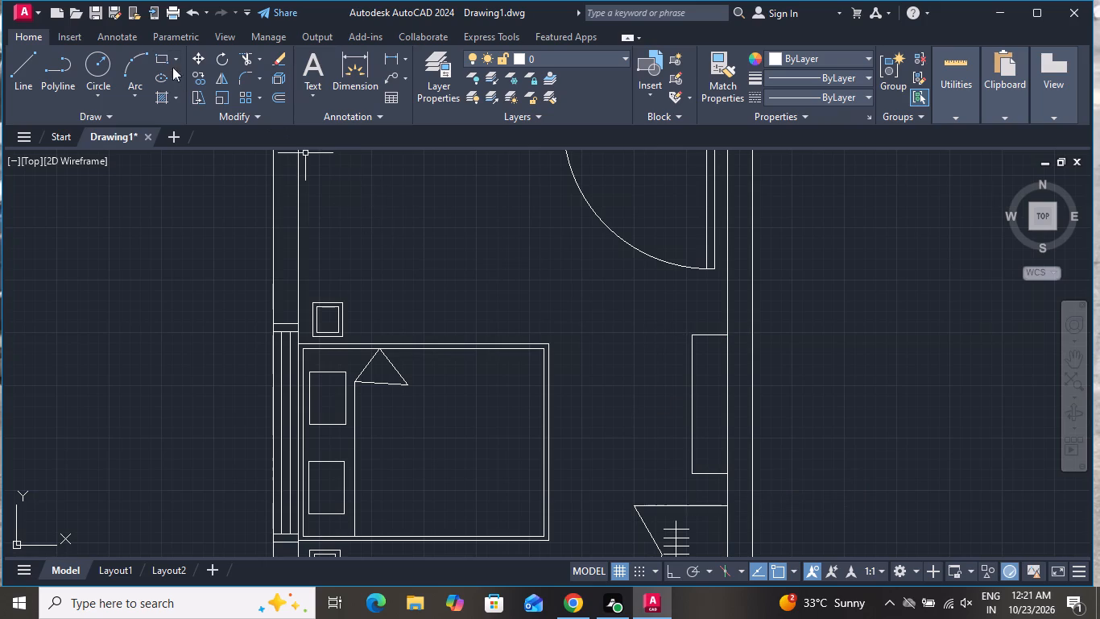
# Draw a thin vertical rectangle inside the TV cabinet as the screen, parallel to the wall.
pyautogui.click(160, 60)
pyautogui.scroll(1, 725, 371)
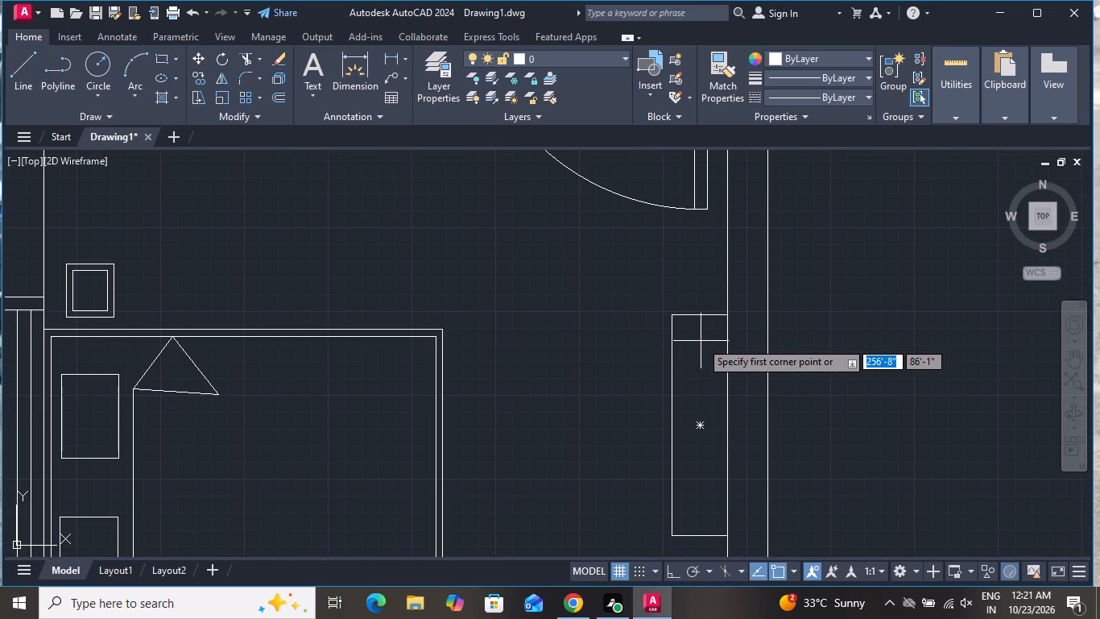
pyautogui.click(689, 341)
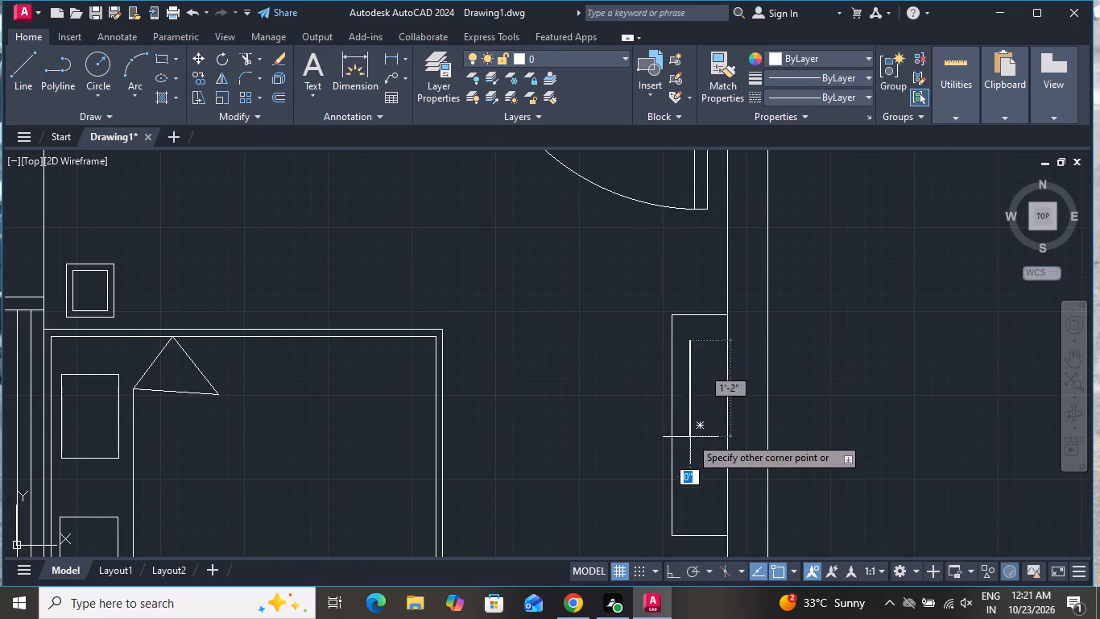
pyautogui.click(696, 503)
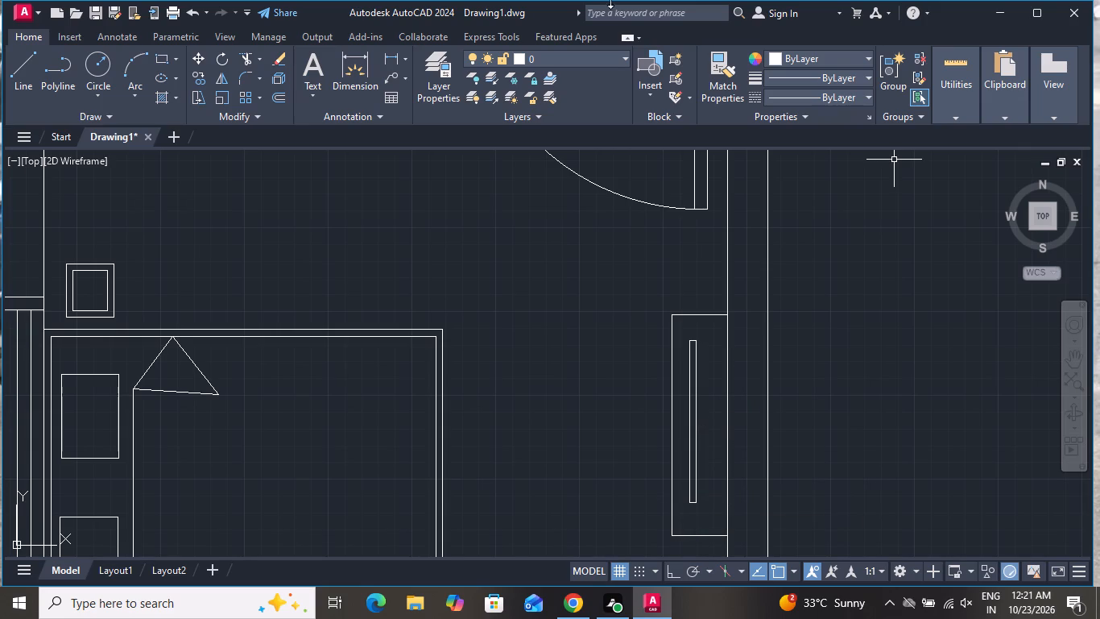
# Draw the TV's back outline on the screen's wall side with lines: a slanted end, a straight vertical run and a second slanted end.
pyautogui.click(15, 73)
pyautogui.scroll(2, 709, 376)
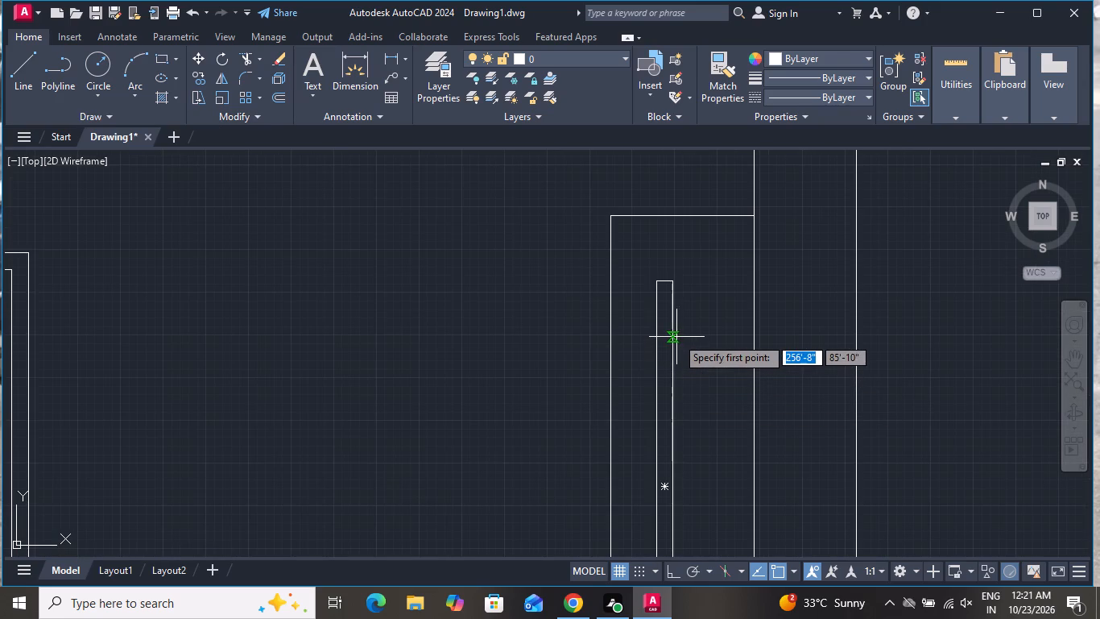
pyautogui.click(674, 337)
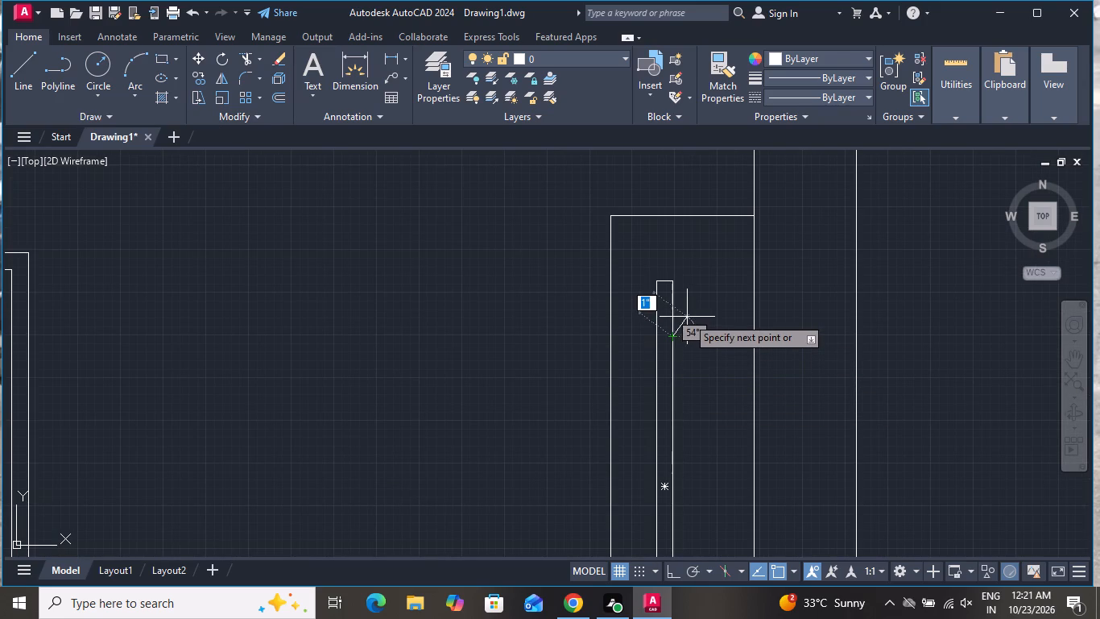
pyautogui.click(687, 314)
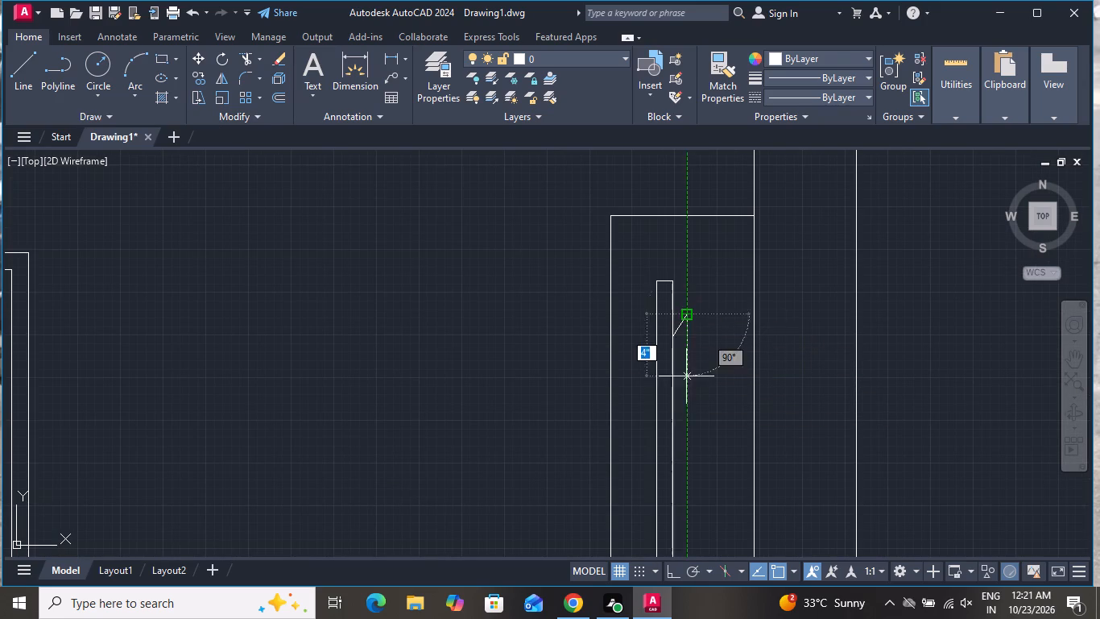
pyautogui.scroll(-2, 693, 349)
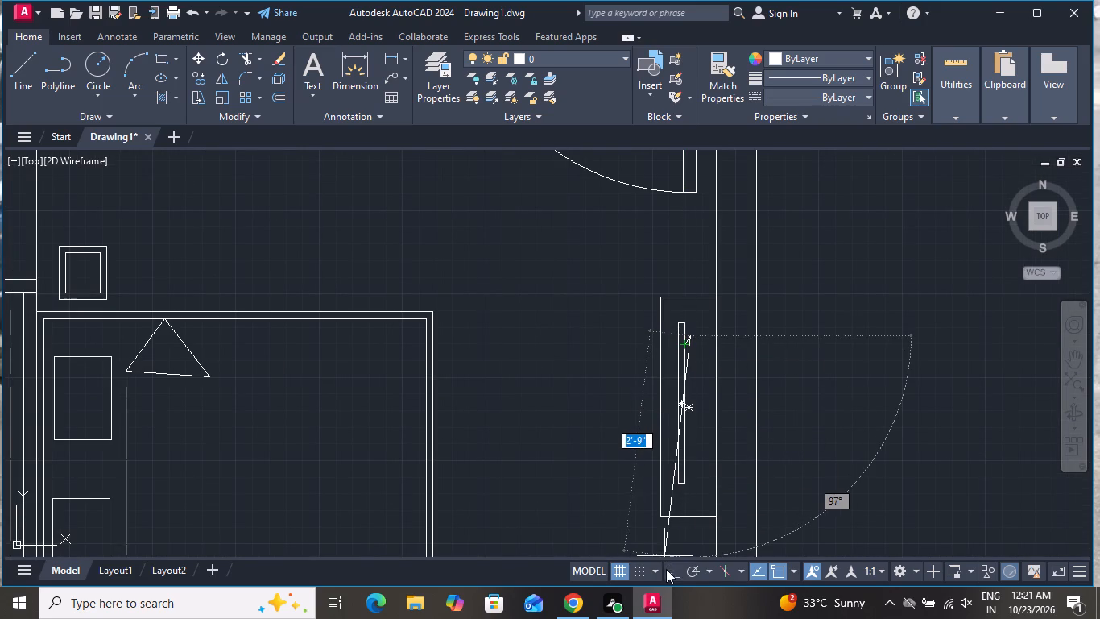
pyautogui.click(666, 569)
pyautogui.scroll(2, 690, 461)
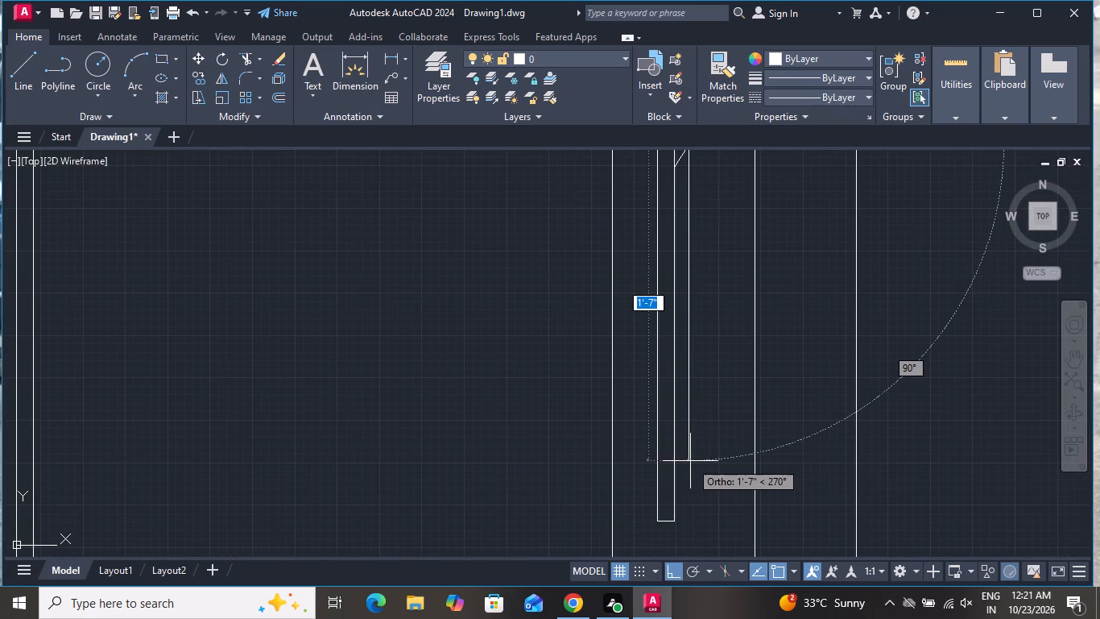
pyautogui.click(689, 492)
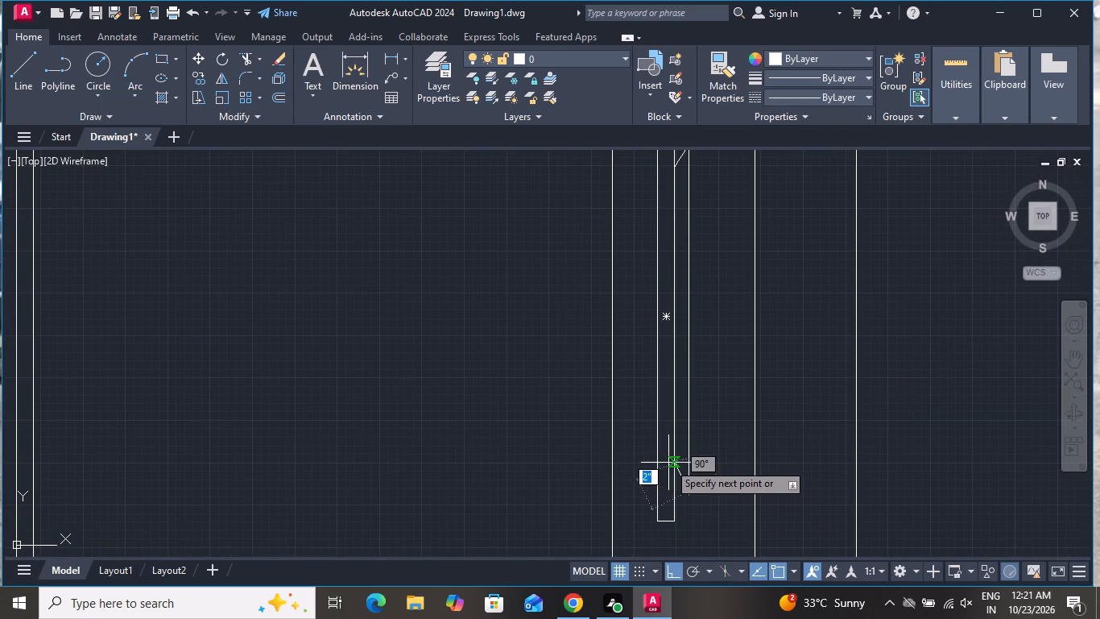
pyautogui.click(672, 463)
pyautogui.rightClick(673, 463)
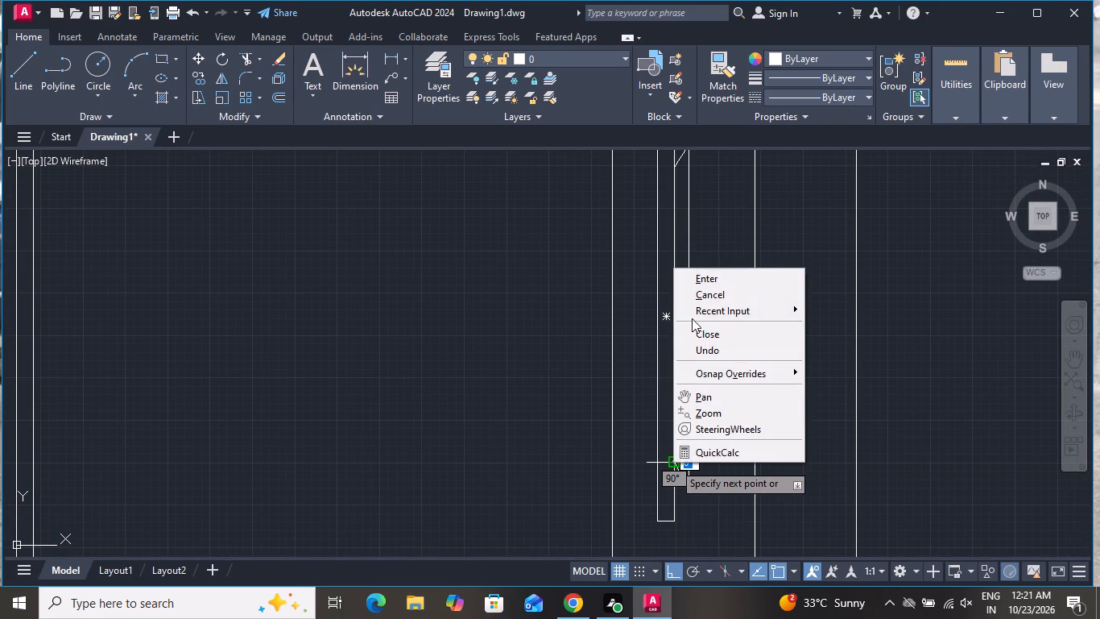
pyautogui.click(692, 290)
pyautogui.scroll(-1, 734, 330)
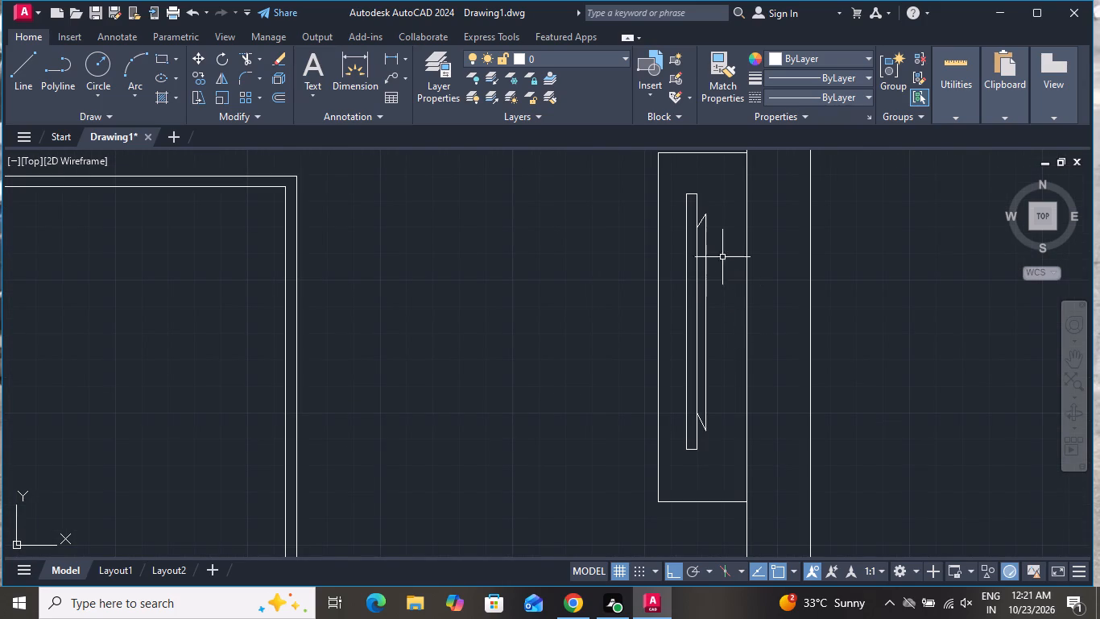
# Move the whole TV symbol horizontally about 2 inches toward the wall within its cabinet.
pyautogui.click(724, 183)
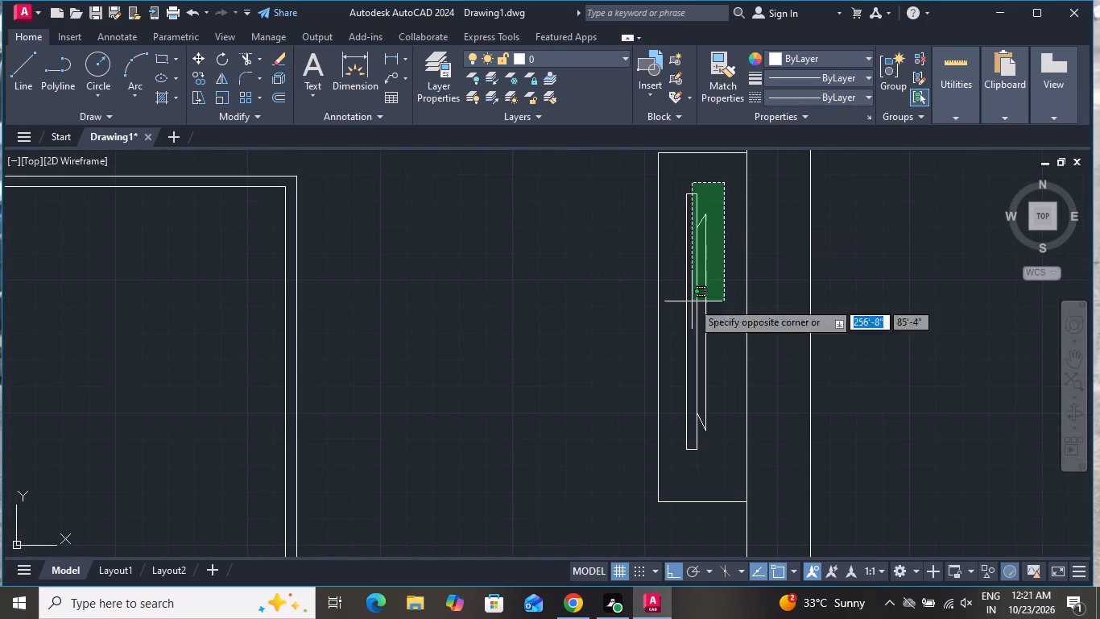
pyautogui.click(684, 479)
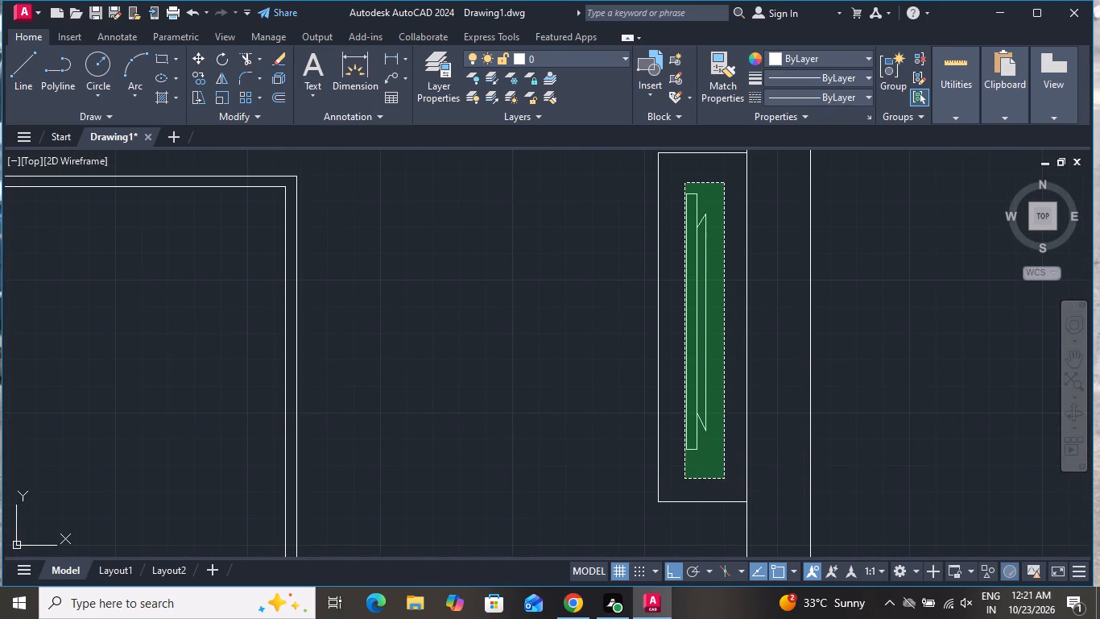
pyautogui.click(197, 57)
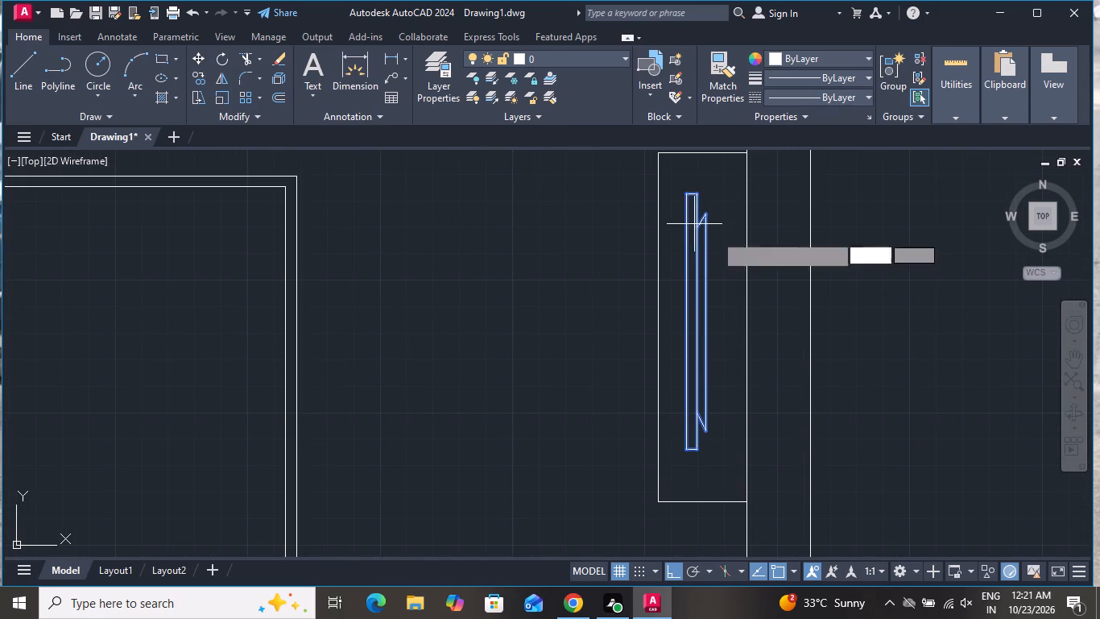
pyautogui.click(709, 320)
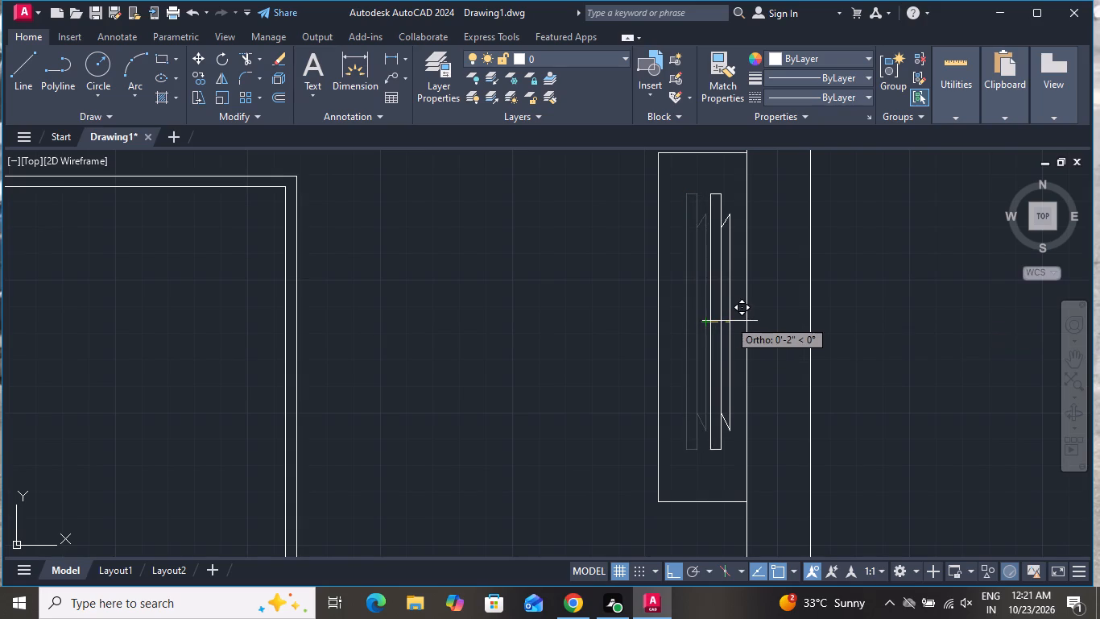
pyautogui.click(730, 320)
# Change the colour of the lower-left bedroom's bed, pillows and both bedside tables to light red 242,113,114.
pyautogui.scroll(-3, 739, 368)
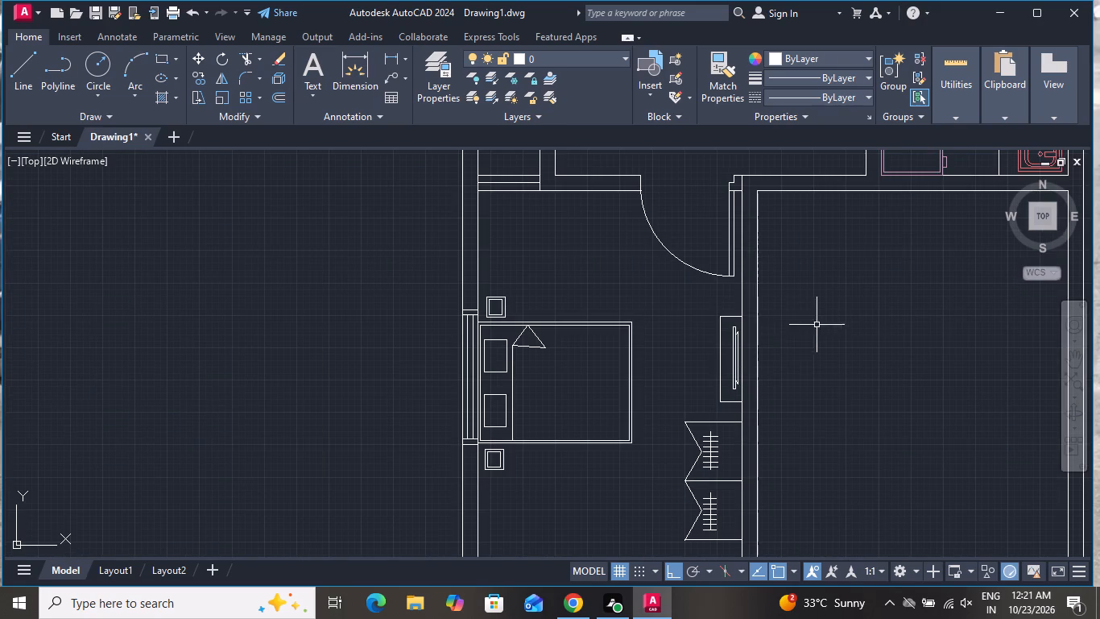
pyautogui.click(602, 245)
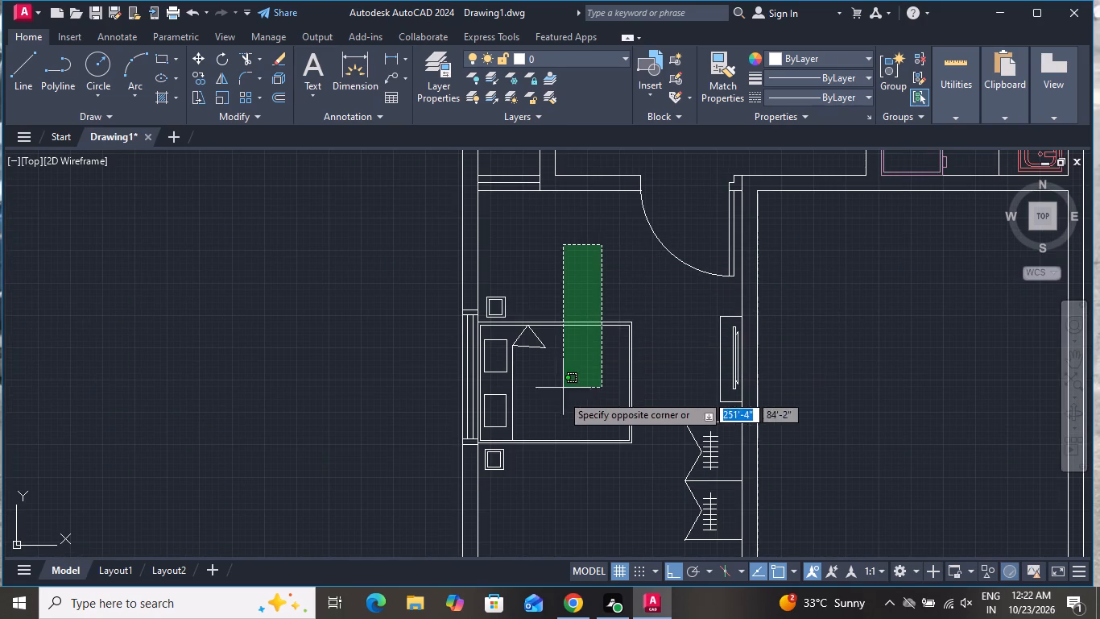
pyautogui.click(488, 488)
pyautogui.scroll(2, 643, 361)
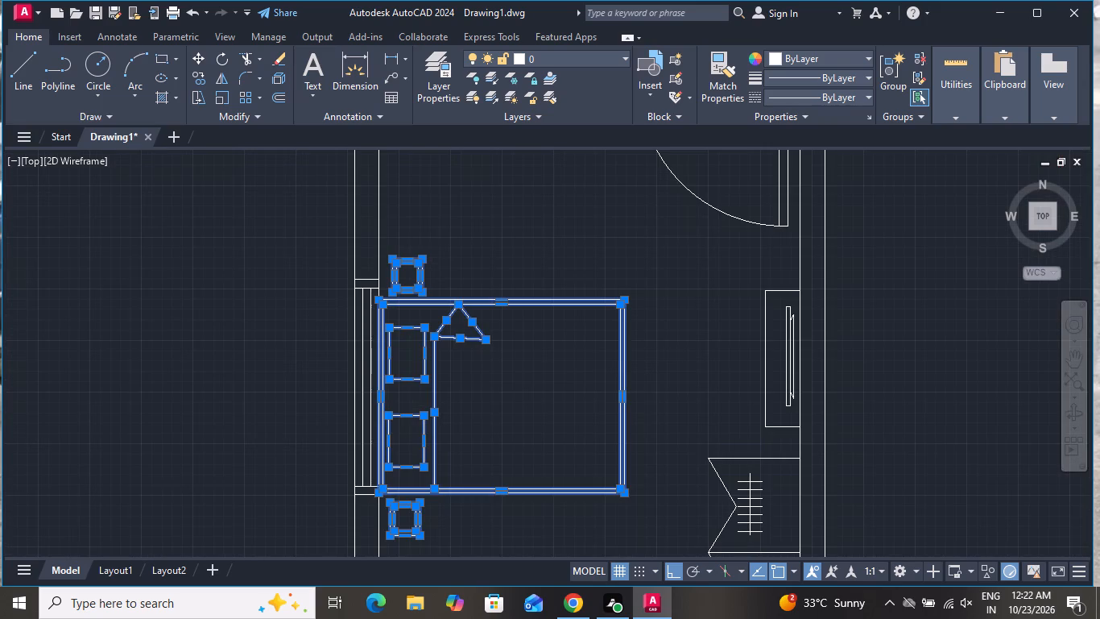
pyautogui.click(802, 59)
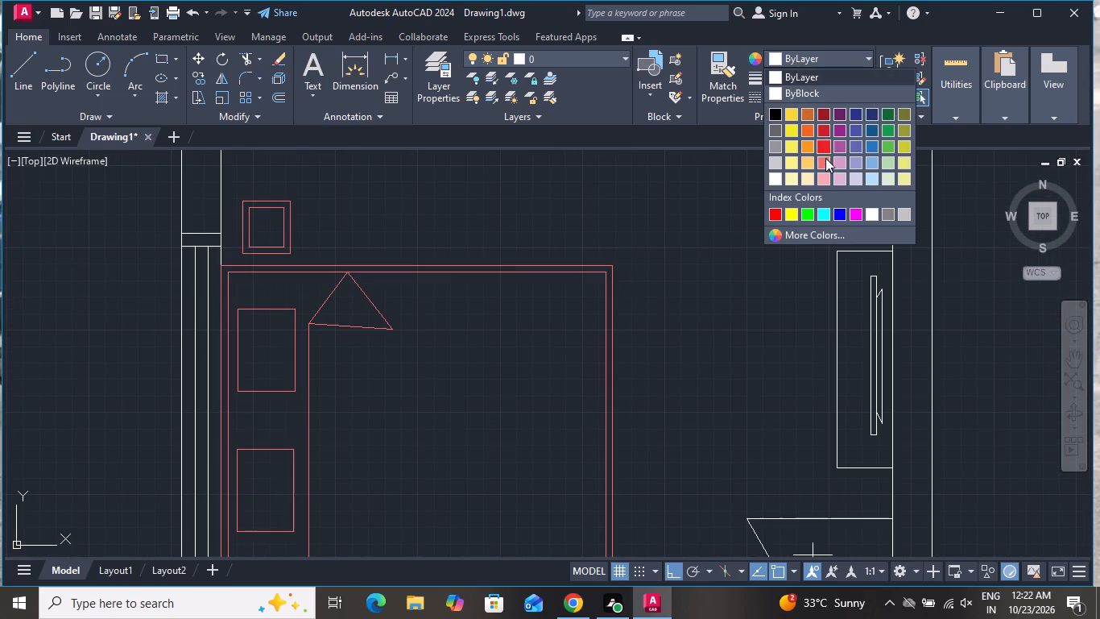
pyautogui.click(825, 163)
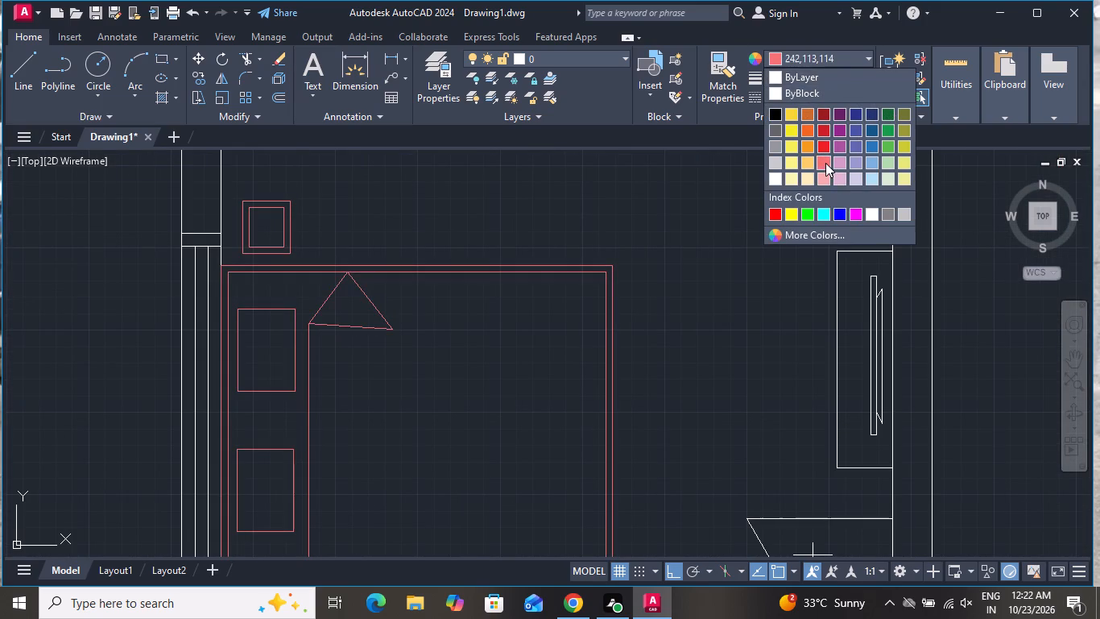
pyautogui.press('Escape')
# Change the colour of the two-part wardrobe and its hangers to light red 242,113,114.
pyautogui.scroll(-3, 840, 212)
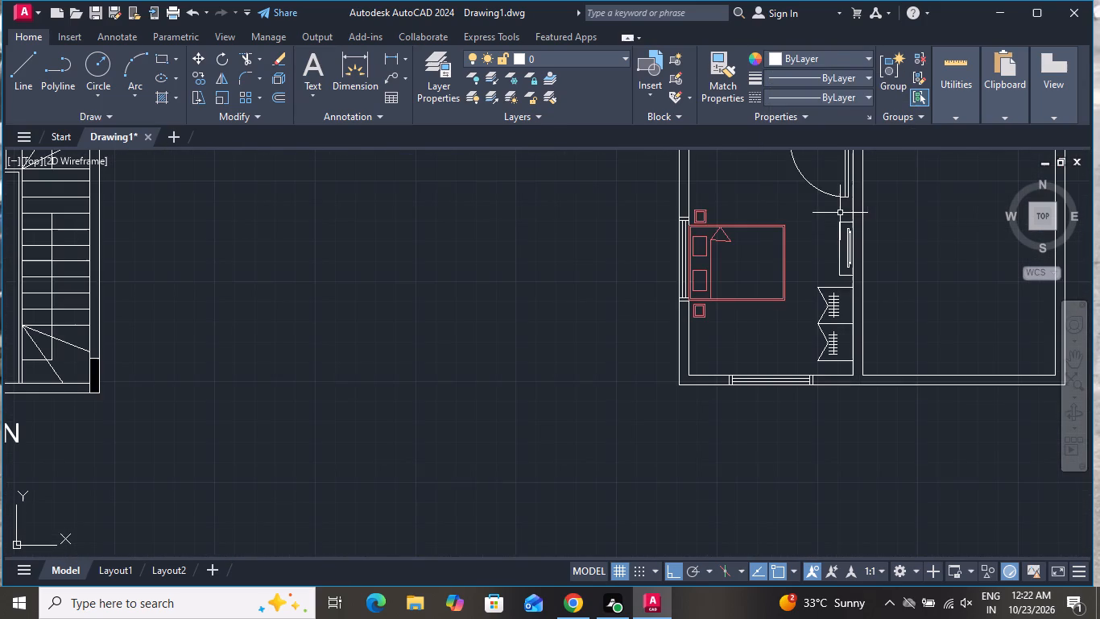
pyautogui.scroll(2, 853, 279)
pyautogui.click(844, 281)
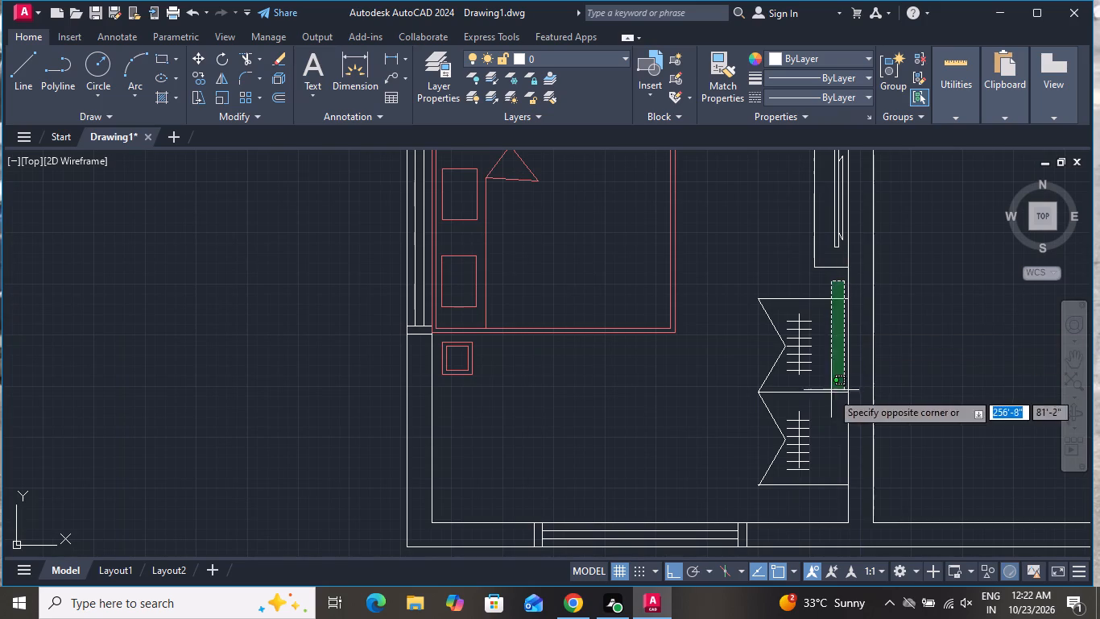
pyautogui.click(733, 488)
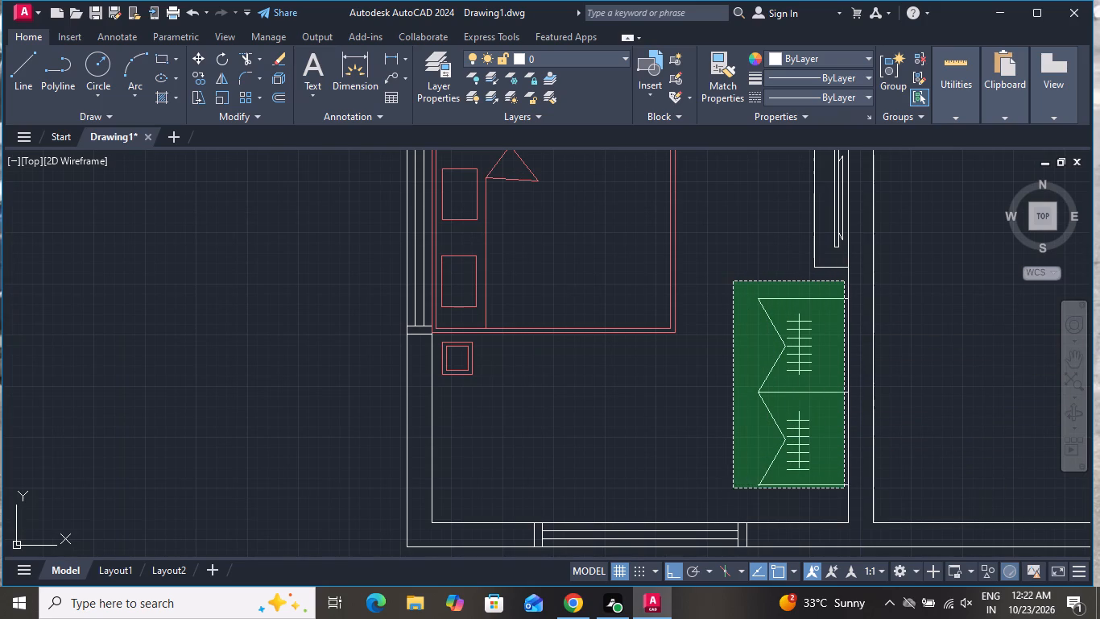
pyautogui.click(858, 60)
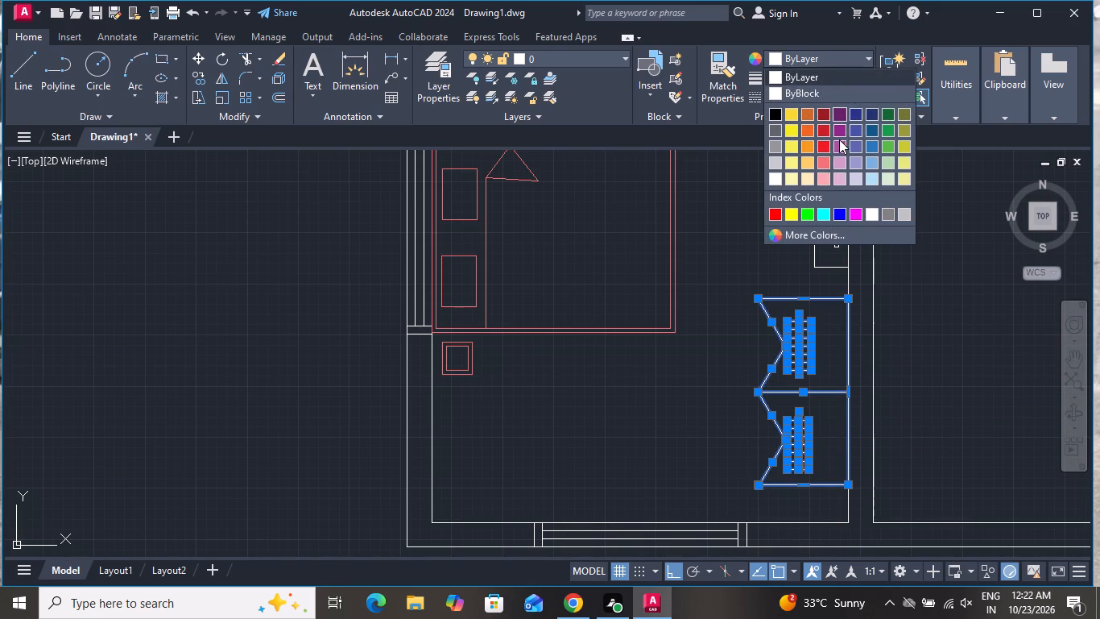
pyautogui.click(821, 163)
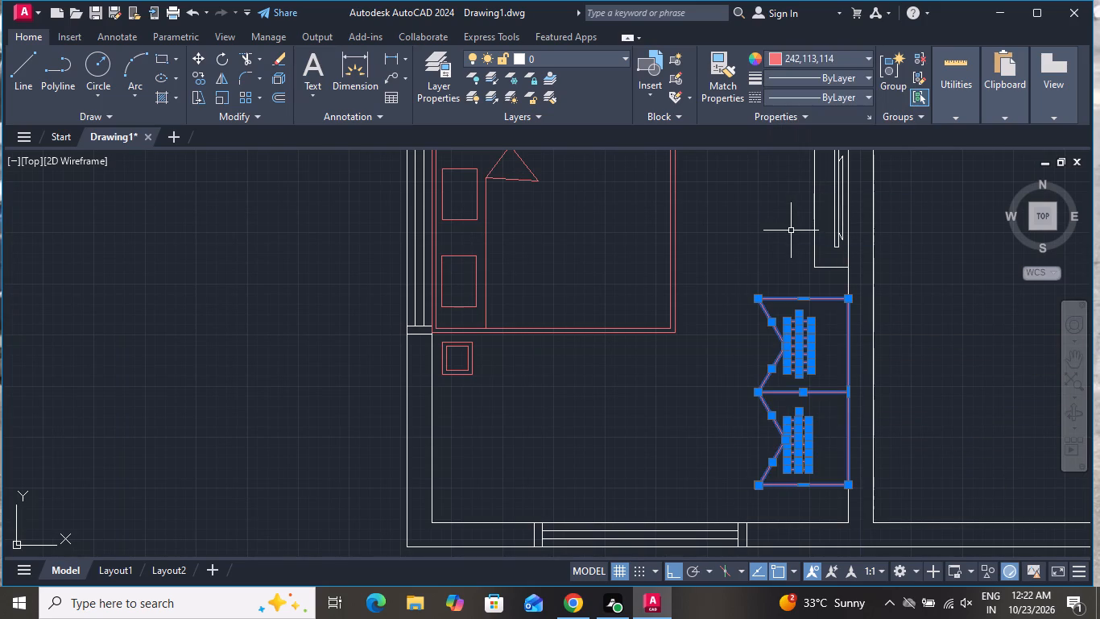
pyautogui.press('Escape')
# Review the furnished plan alongside the ground and first floor plans, including the empty room beside the lower-left bedroom.
pyautogui.scroll(-4, 777, 255)
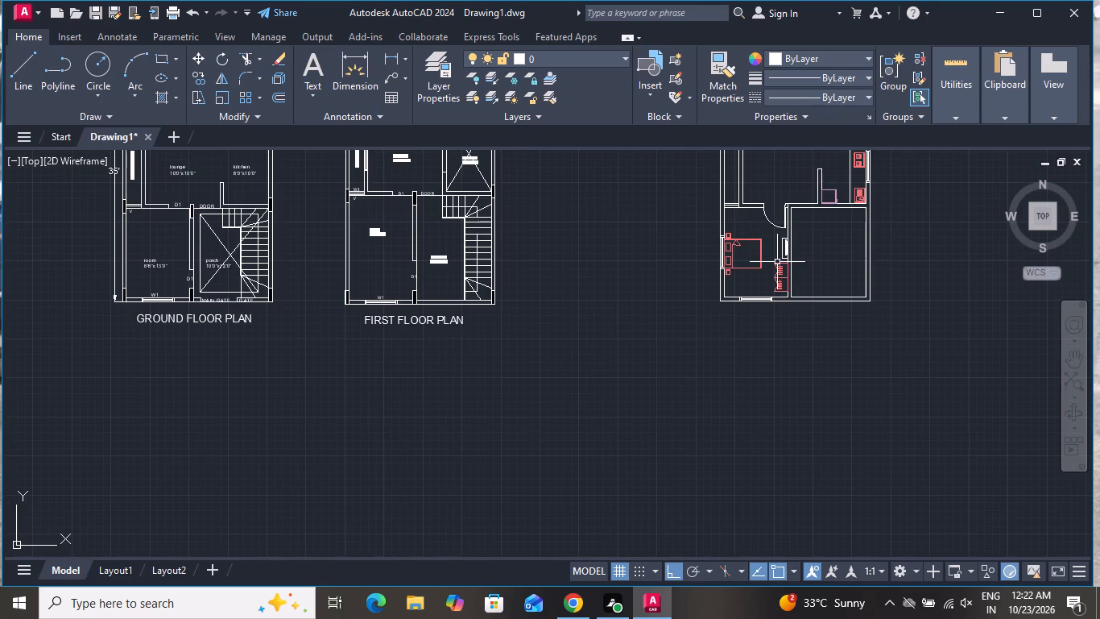
pyautogui.scroll(-1, 777, 262)
pyautogui.scroll(-1, 832, 185)
pyautogui.scroll(3, 823, 154)
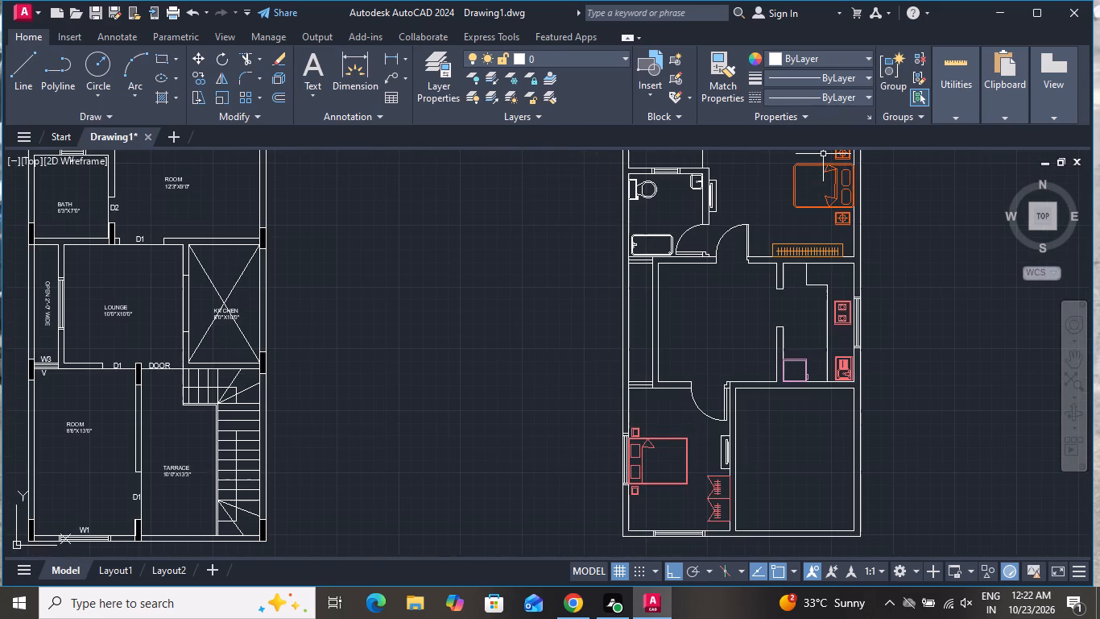
pyautogui.scroll(-1, 820, 218)
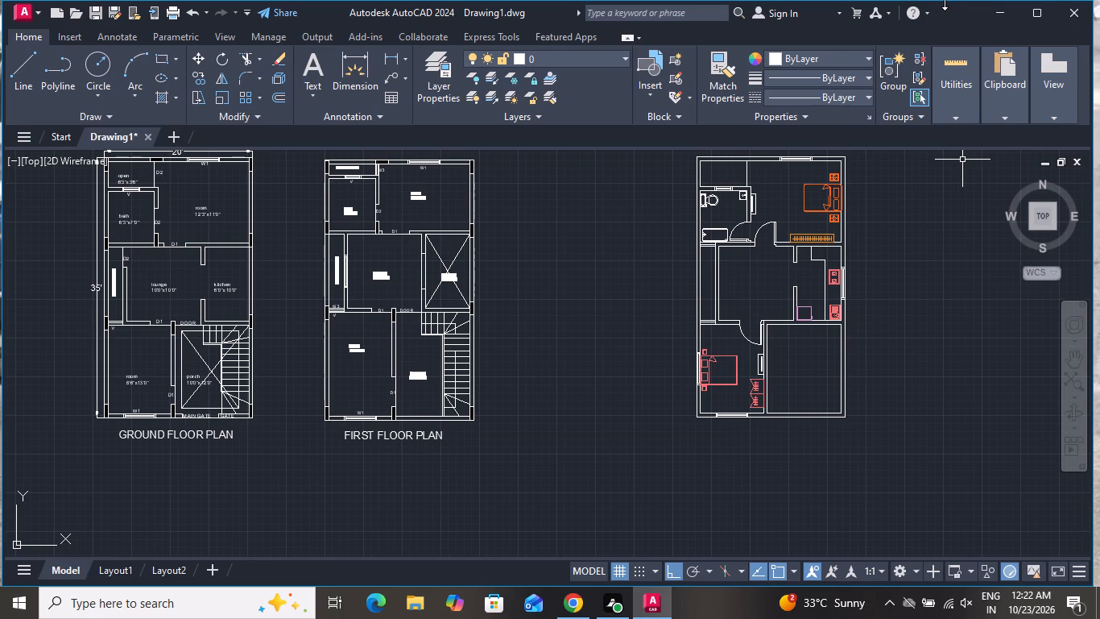
pyautogui.scroll(-1, 981, 67)
pyautogui.scroll(2, 831, 409)
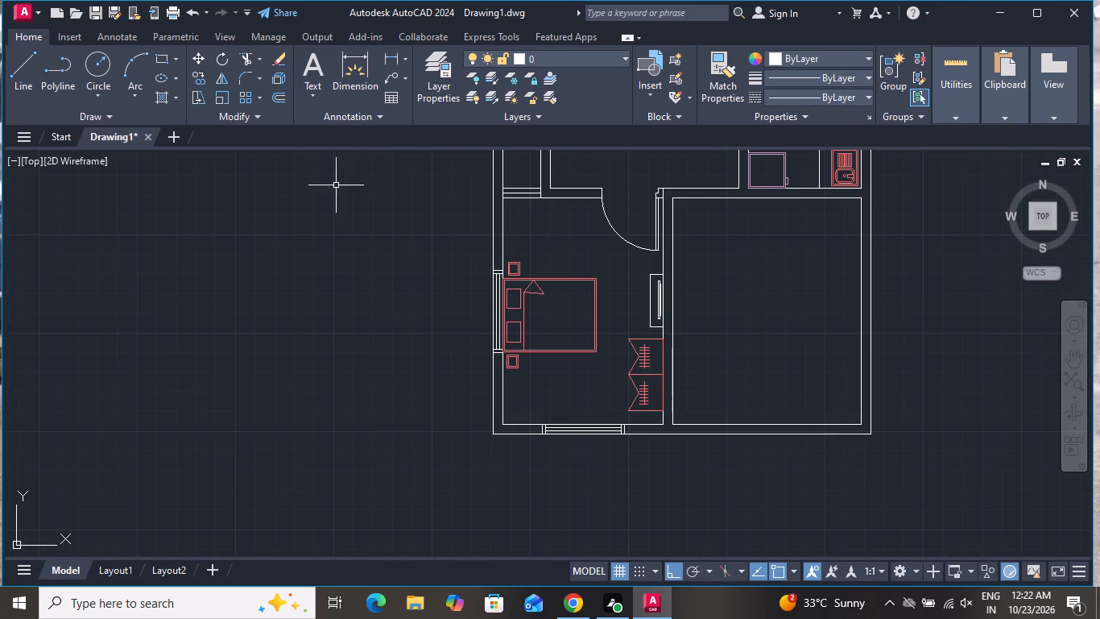
# Draw a short vertical line across the wall thickness at the empty room's upper-left inner corner, up to the wall's upper edge.
pyautogui.click(17, 74)
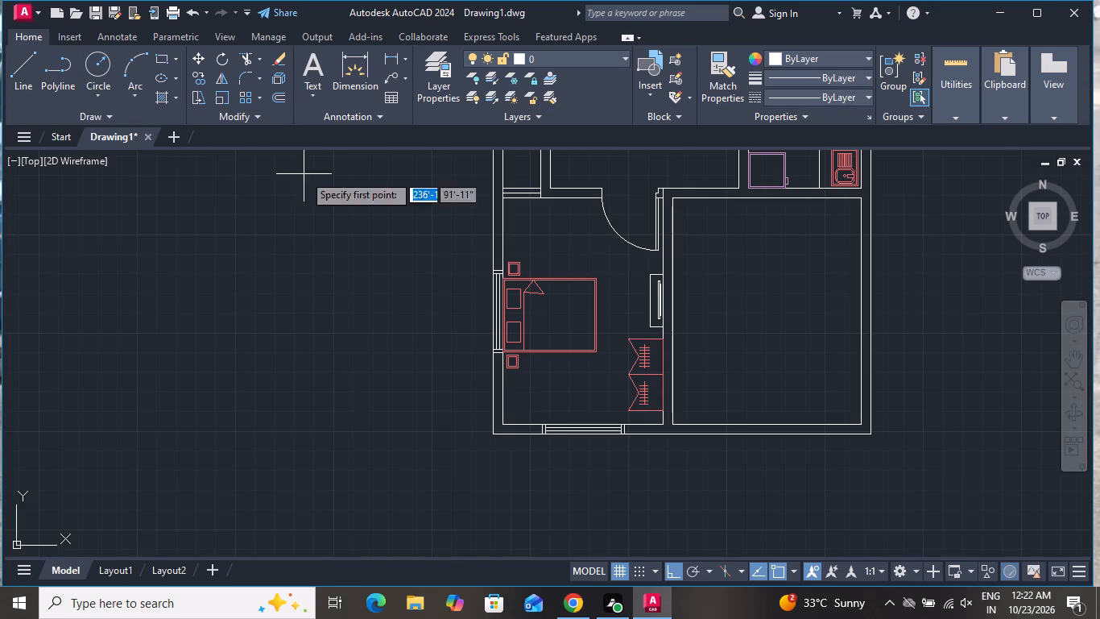
pyautogui.scroll(1, 864, 329)
pyautogui.scroll(-1, 862, 348)
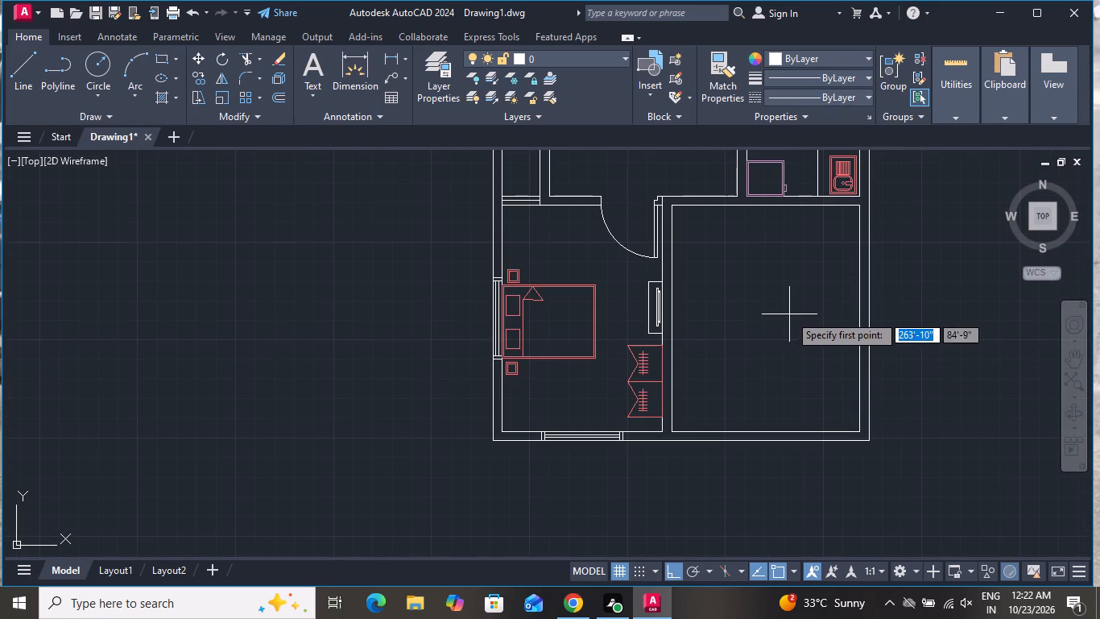
pyautogui.scroll(3, 718, 170)
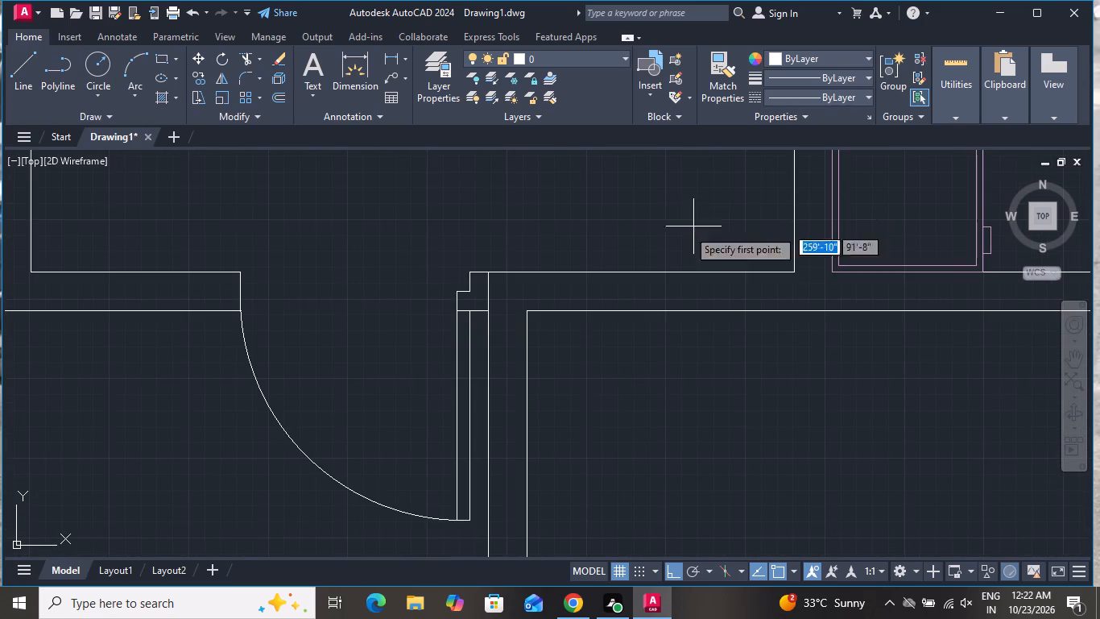
pyautogui.click(523, 309)
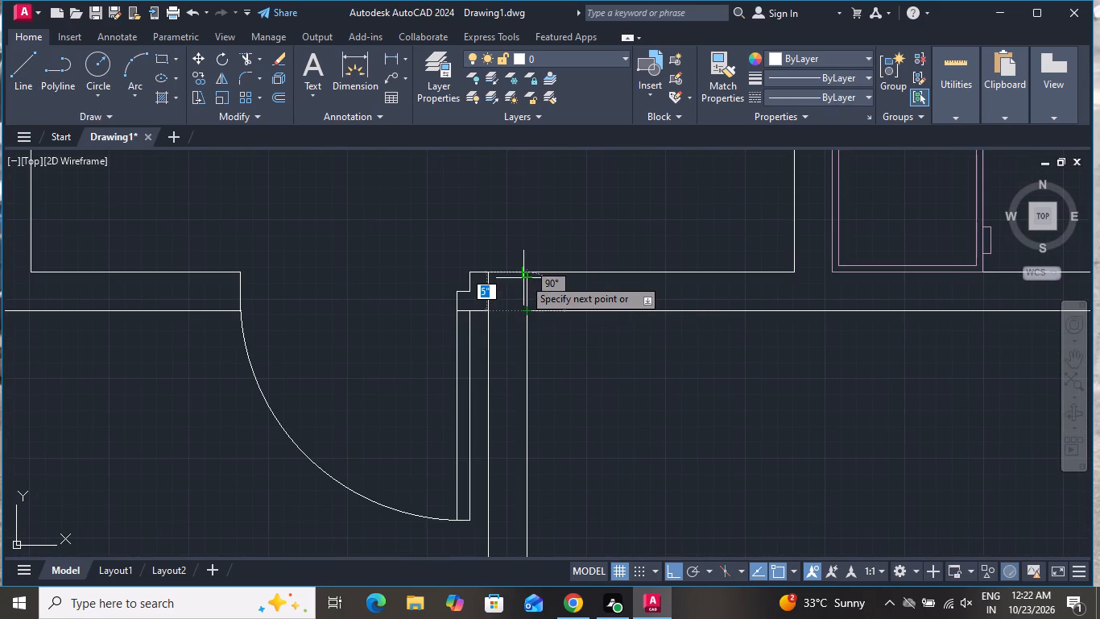
pyautogui.click(523, 273)
pyautogui.rightClick(527, 270)
pyautogui.click(573, 298)
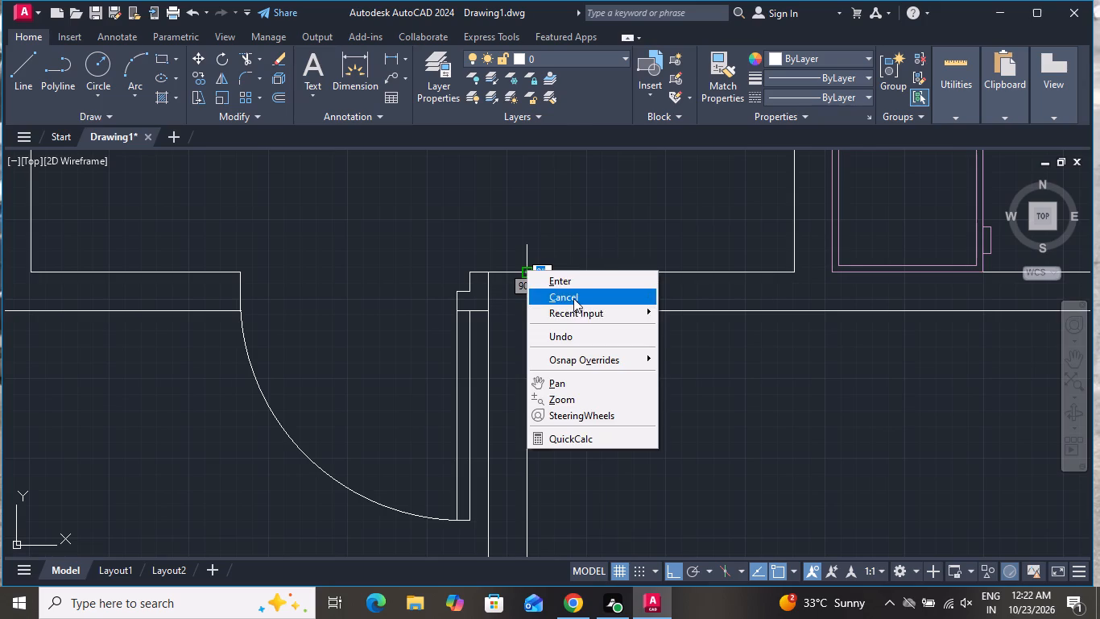
# Draw a short vertical line from the lower end of the kitchen's left wall across to the empty room's top wall line.
pyautogui.click(26, 60)
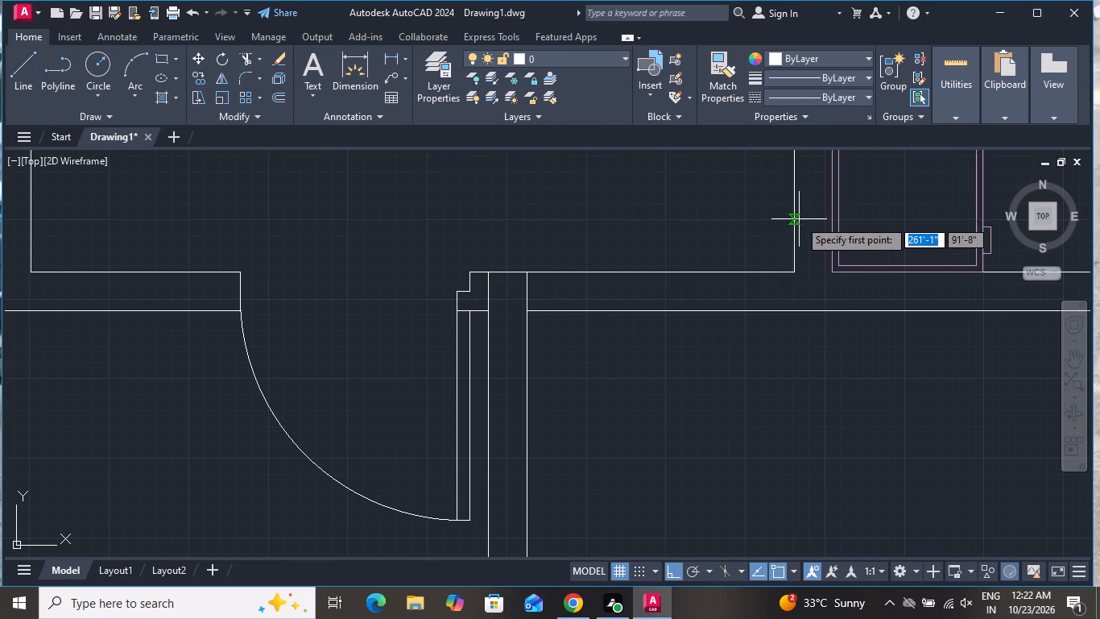
pyautogui.scroll(1, 799, 222)
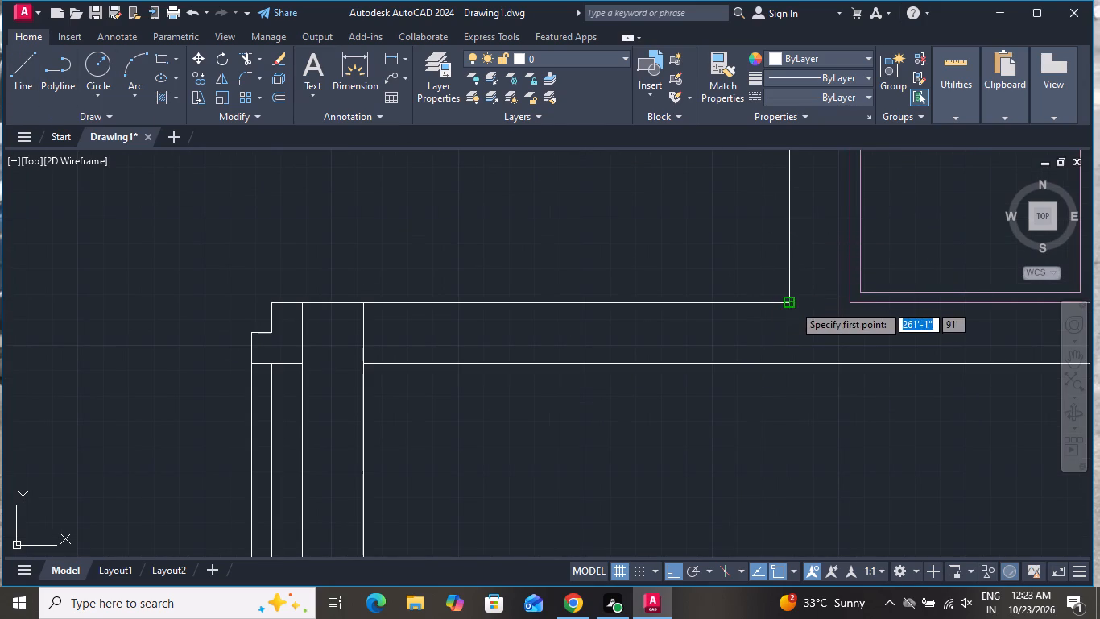
pyautogui.click(793, 304)
pyautogui.click(793, 361)
pyautogui.rightClick(794, 363)
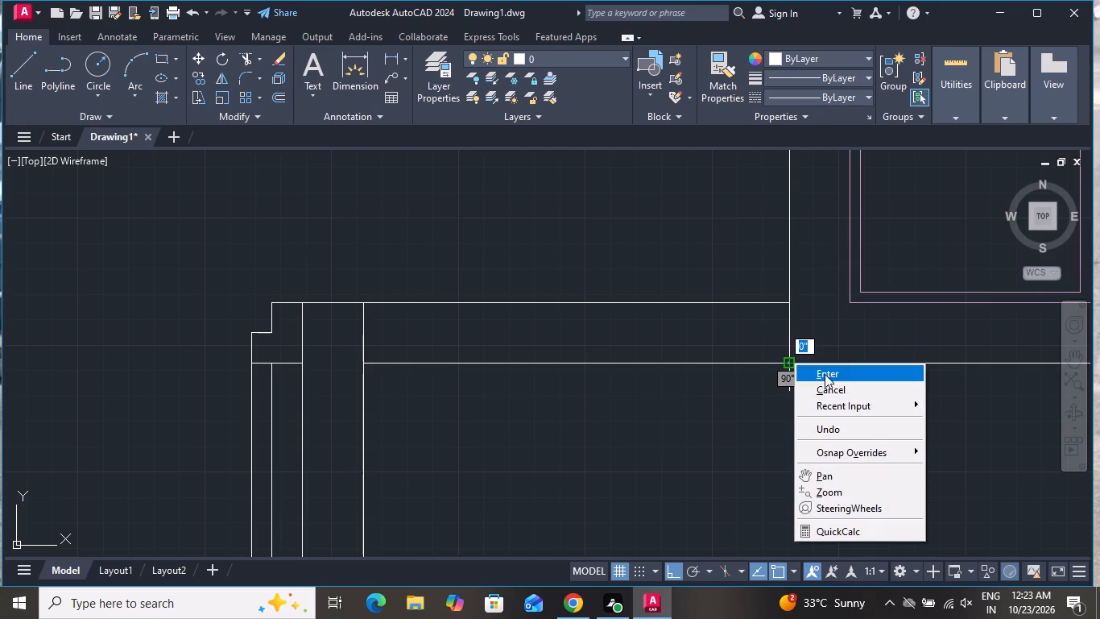
pyautogui.click(828, 384)
# Trim the upper wall line above the empty room between the two short vertical lines.
pyautogui.click(238, 54)
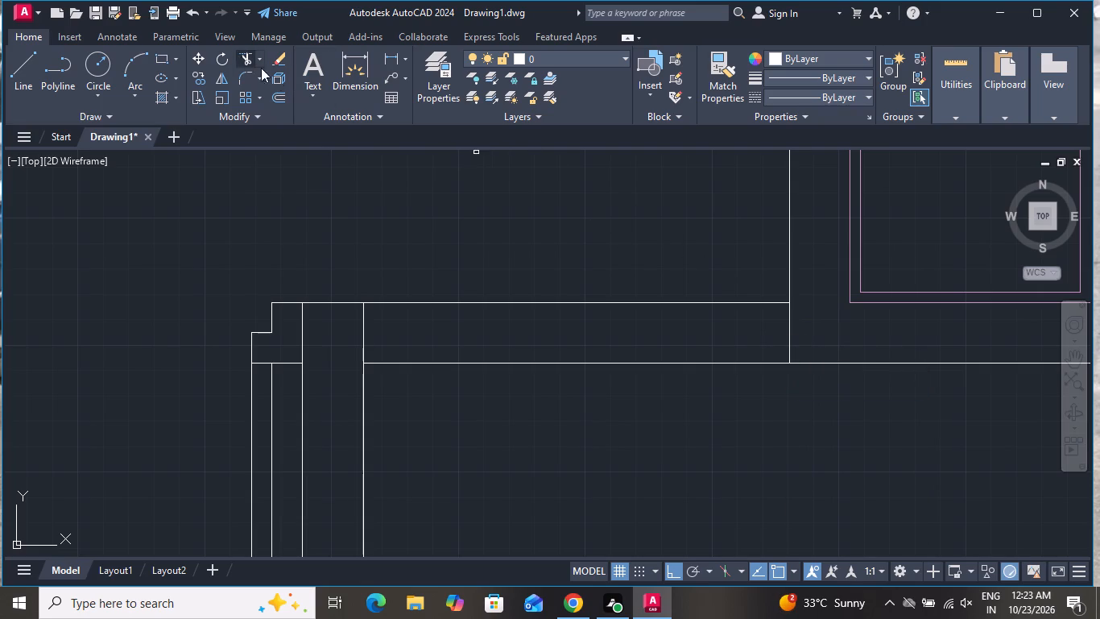
pyautogui.click(535, 300)
pyautogui.click(536, 309)
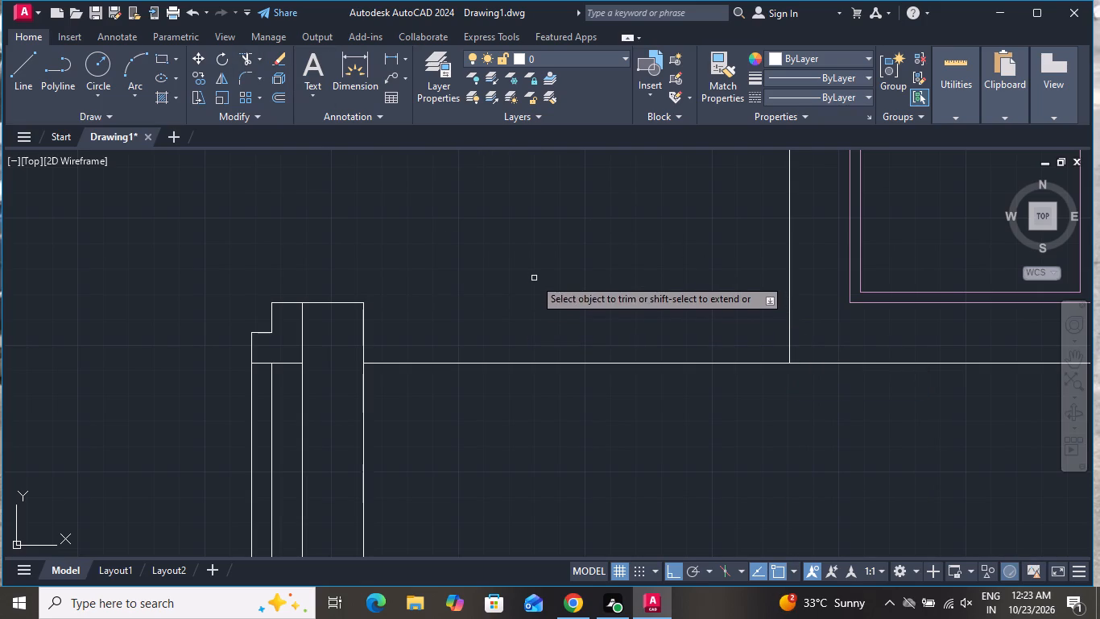
pyautogui.rightClick(534, 276)
pyautogui.click(561, 302)
# Draw an L-shaped line in the empty room, about 3' horizontally below the kitchen wall and straight down to the bottom wall line.
pyautogui.scroll(-4, 560, 305)
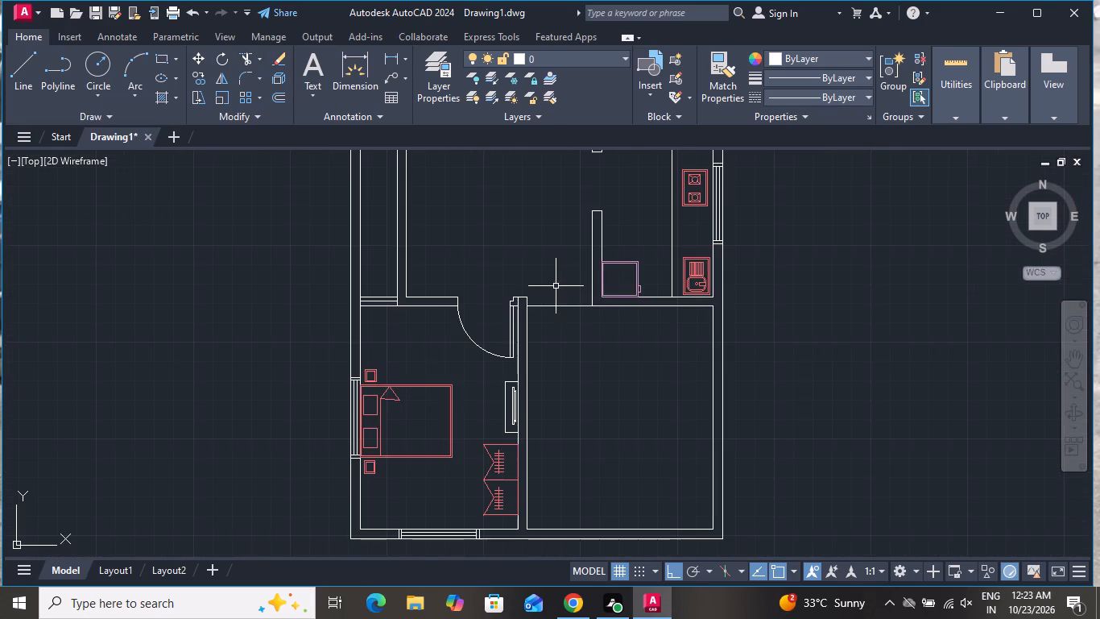
pyautogui.scroll(-1, 565, 292)
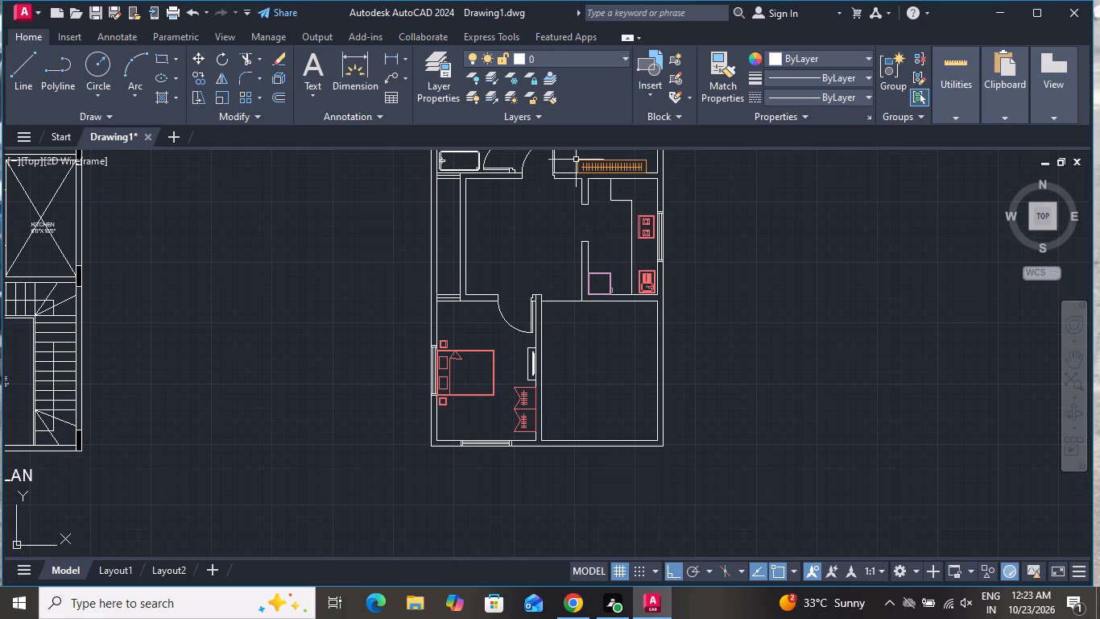
pyautogui.scroll(-1, 618, 239)
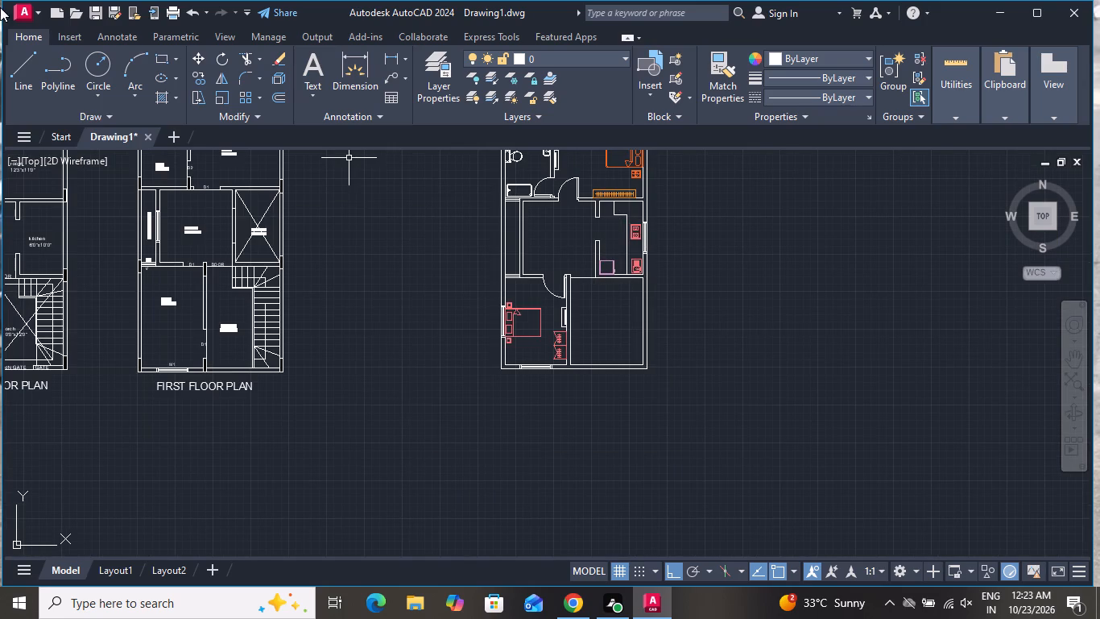
pyautogui.click(19, 67)
pyautogui.scroll(2, 678, 335)
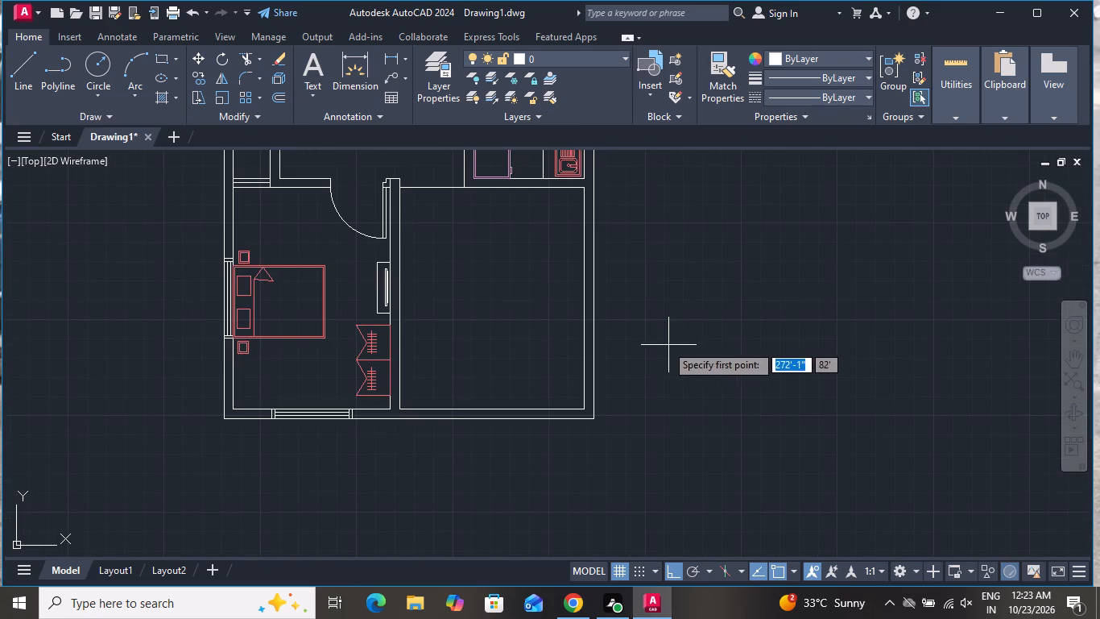
pyautogui.click(465, 226)
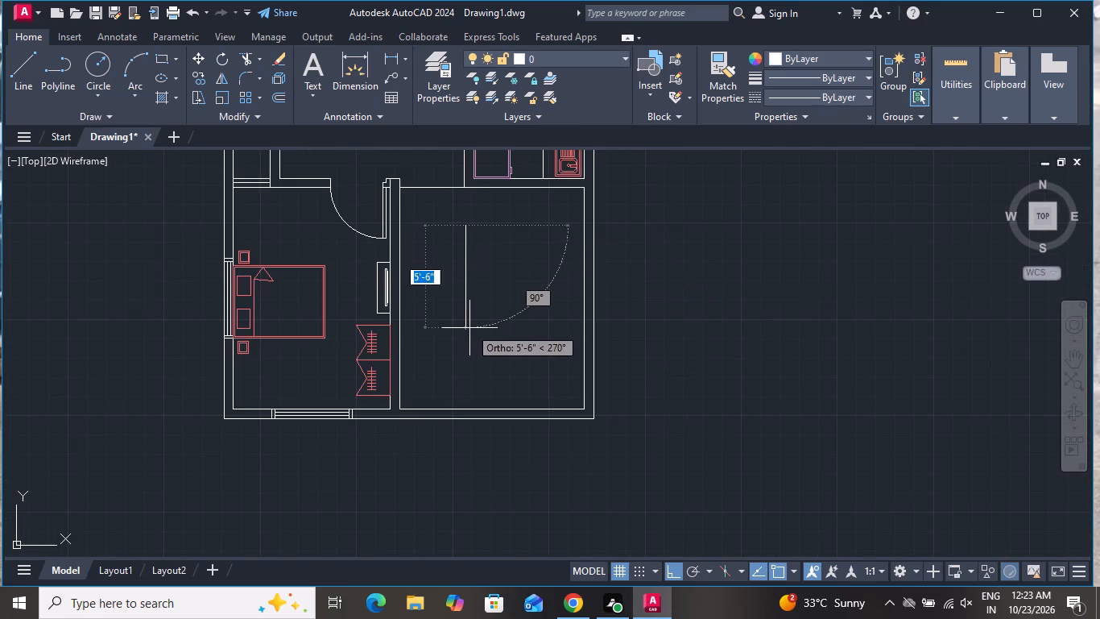
pyautogui.click(517, 226)
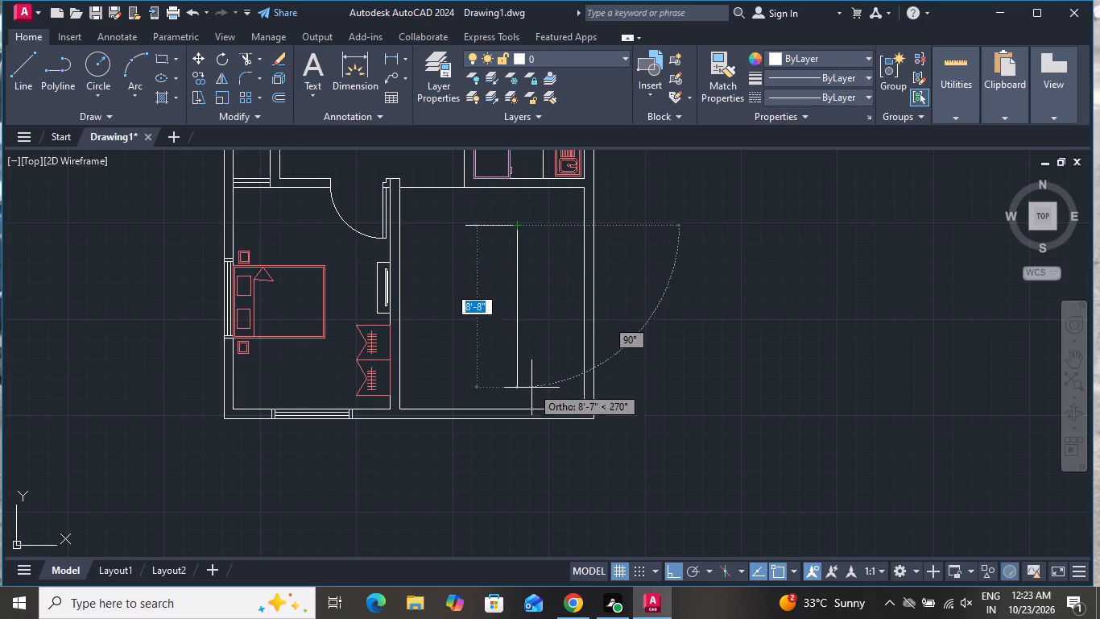
pyautogui.click(520, 408)
pyautogui.rightClick(520, 409)
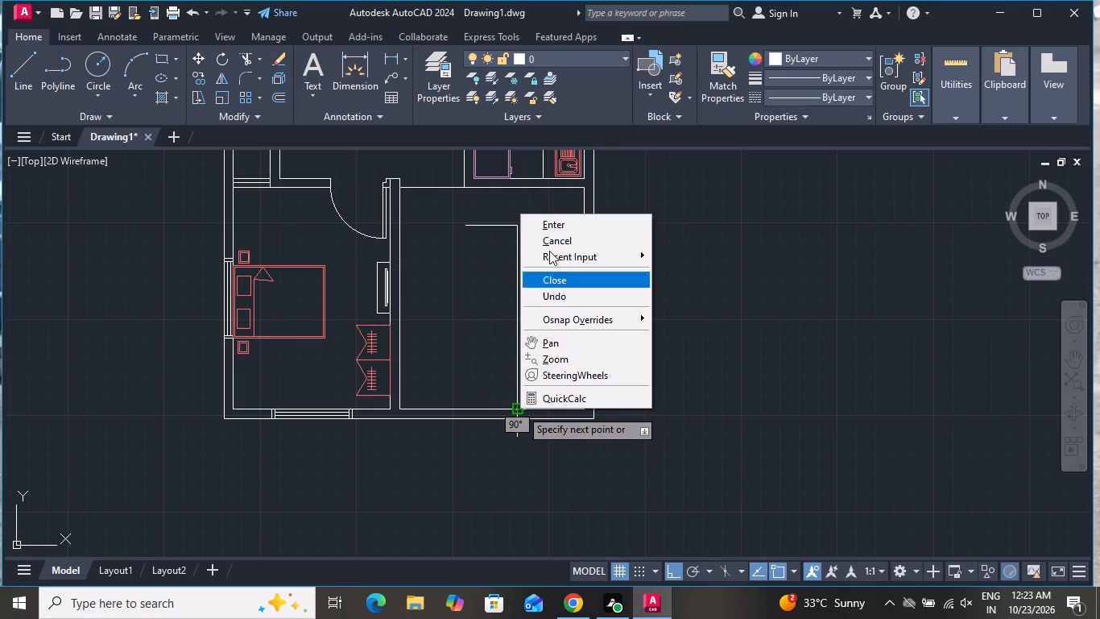
pyautogui.click(553, 243)
# Draw a vertical line from the kitchen wall's lower end down past the free end of the L-shaped line.
pyautogui.click(28, 72)
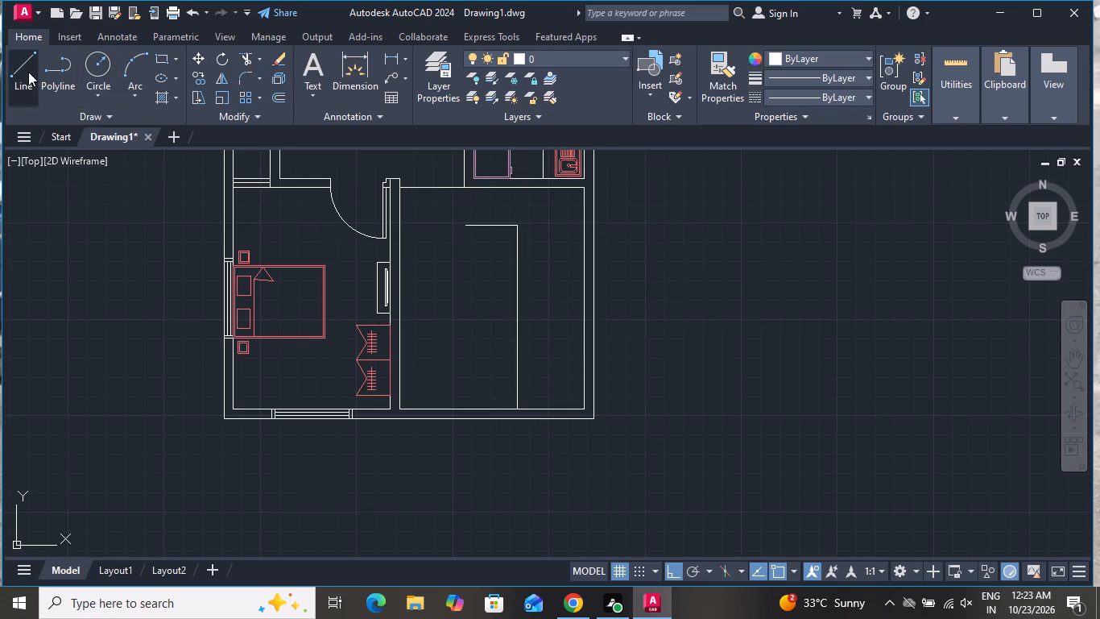
pyautogui.scroll(3, 473, 173)
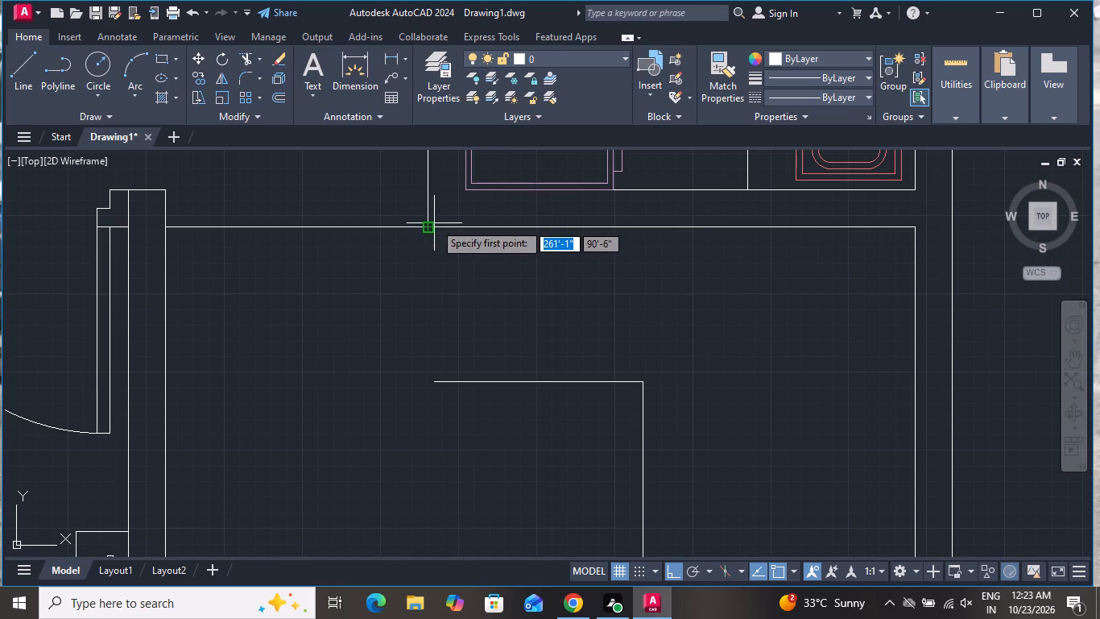
pyautogui.click(423, 227)
pyautogui.click(428, 419)
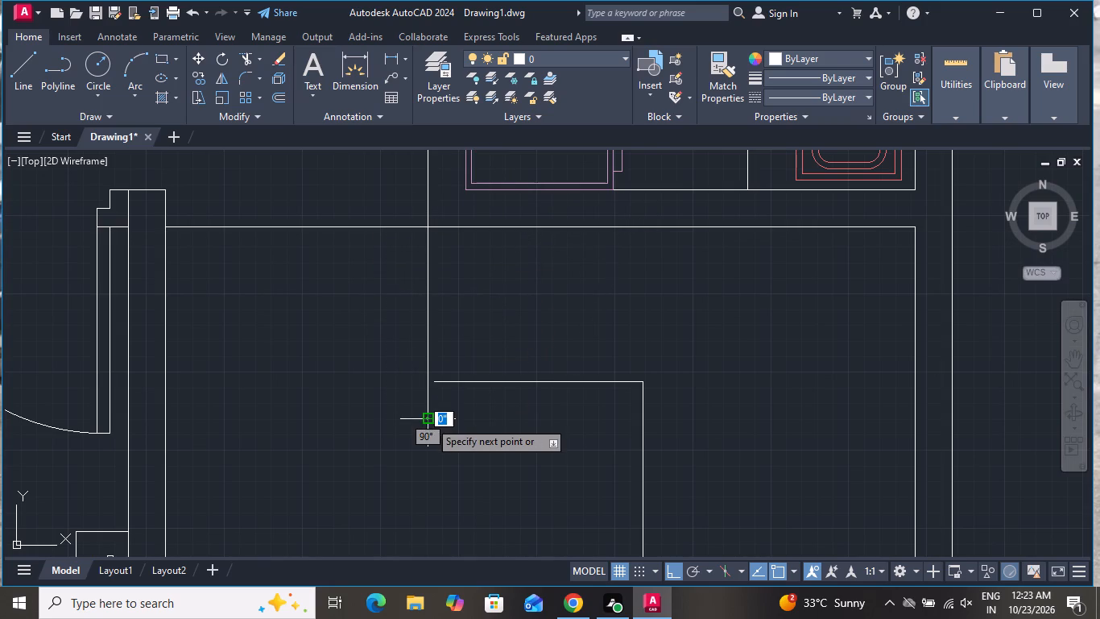
pyautogui.rightClick(432, 422)
pyautogui.click(474, 268)
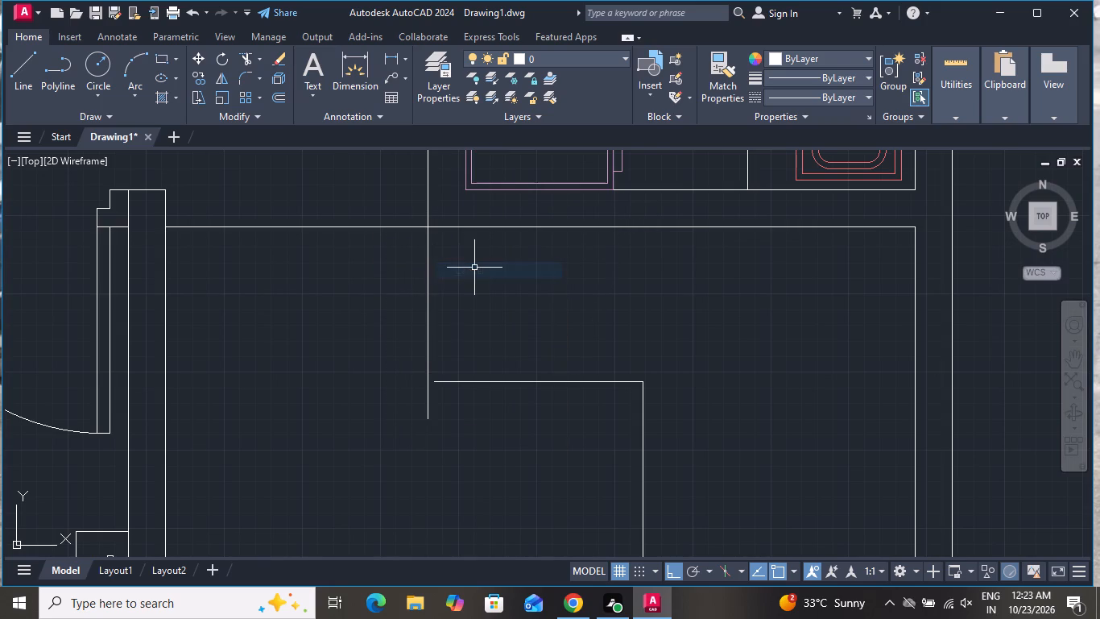
# Extend the L-shape's horizontal segment to meet the vertical line coming down from the kitchen wall.
pyautogui.write('EX')
pyautogui.press('space')
pyautogui.press('space')
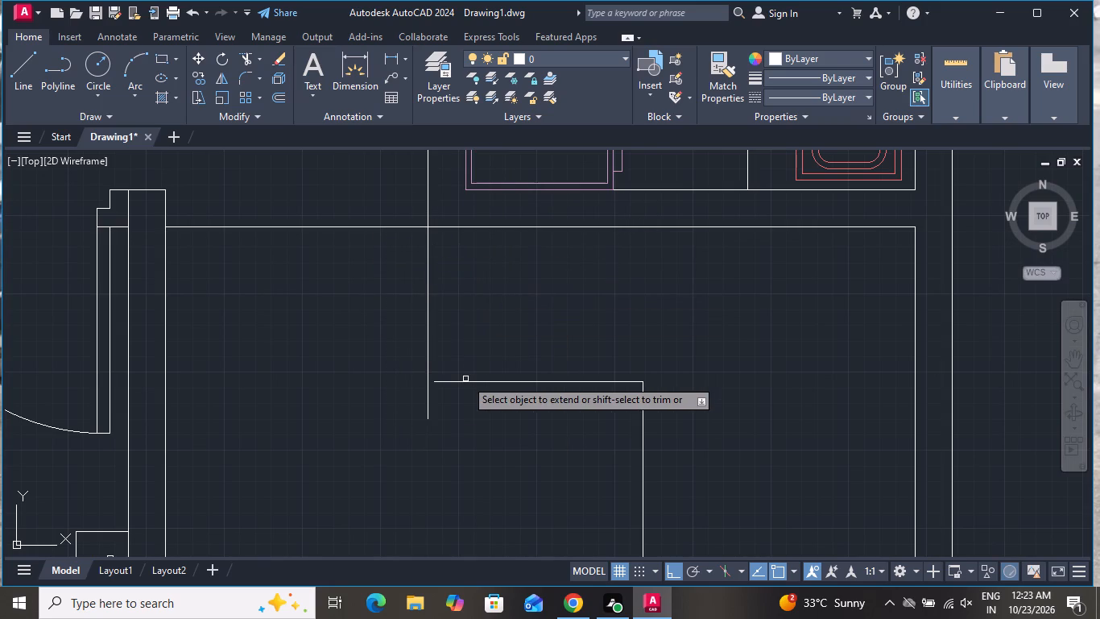
pyautogui.click(465, 380)
pyautogui.rightClick(472, 323)
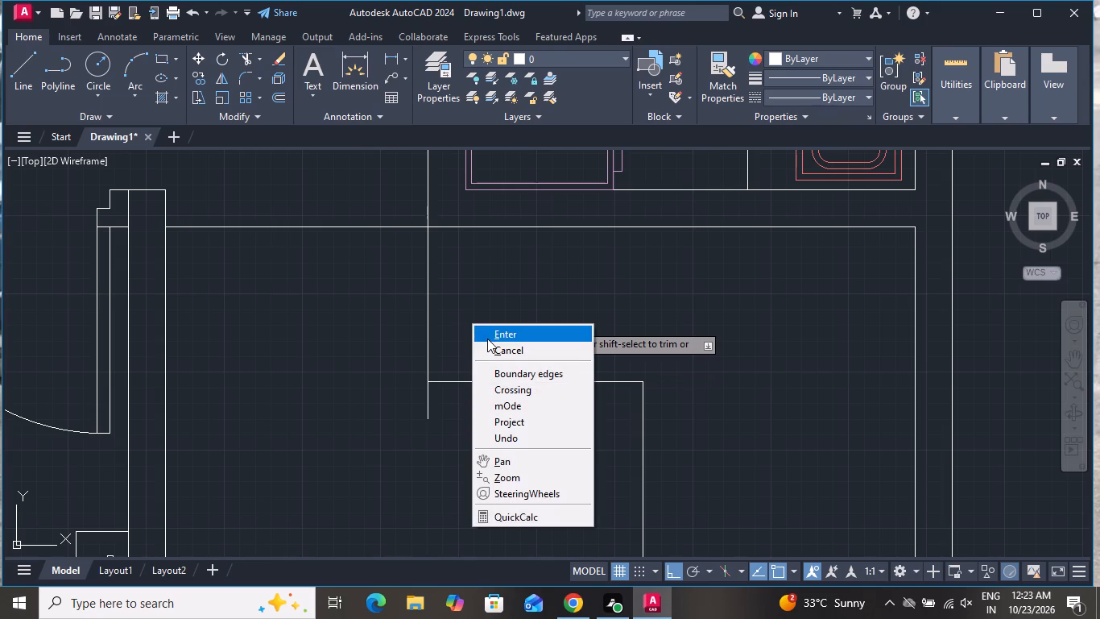
pyautogui.click(487, 339)
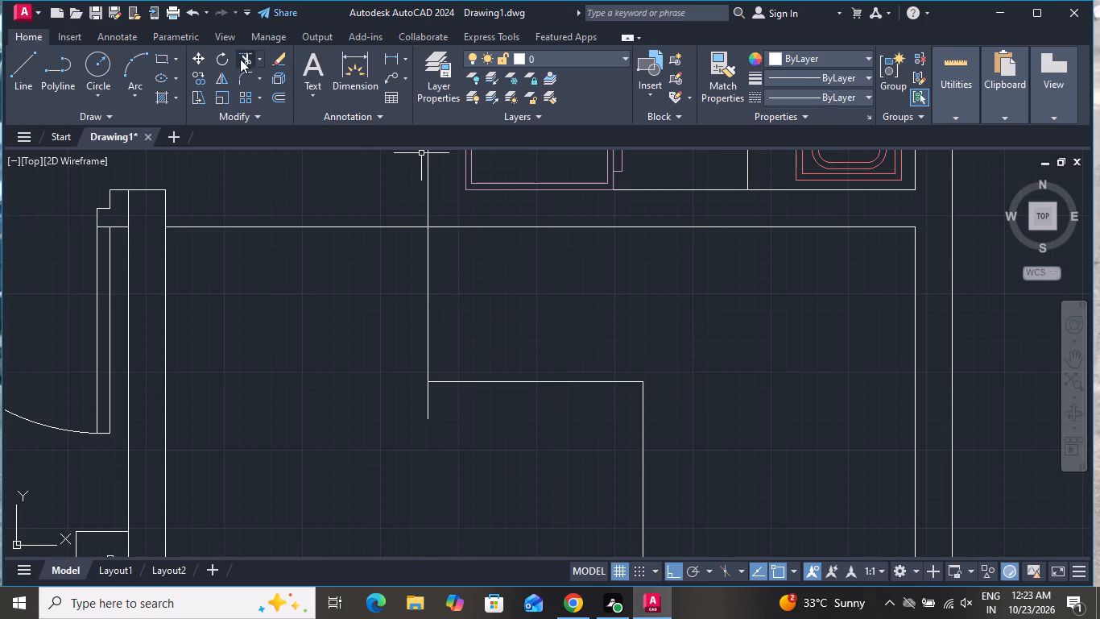
# Trim the vertical line's overhang below the L-shape's horizontal segment.
pyautogui.click(240, 58)
pyautogui.click(409, 405)
pyautogui.click(471, 405)
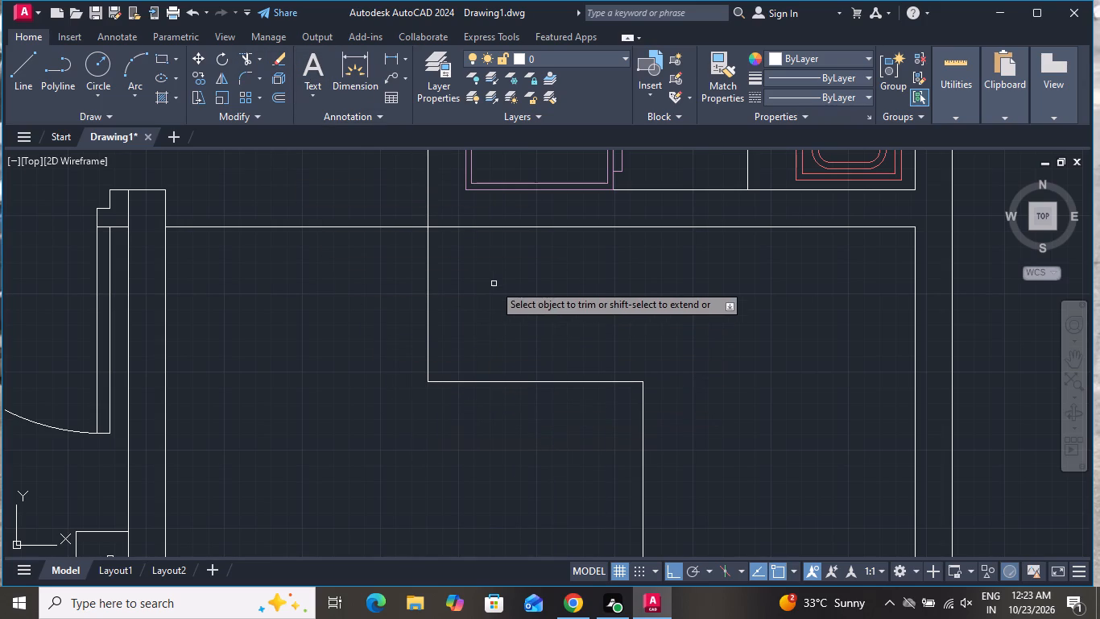
pyautogui.rightClick(494, 284)
pyautogui.click(527, 309)
# Offset the empty room's inner bottom wall line 3' upward into the room.
pyautogui.scroll(-1, 844, 289)
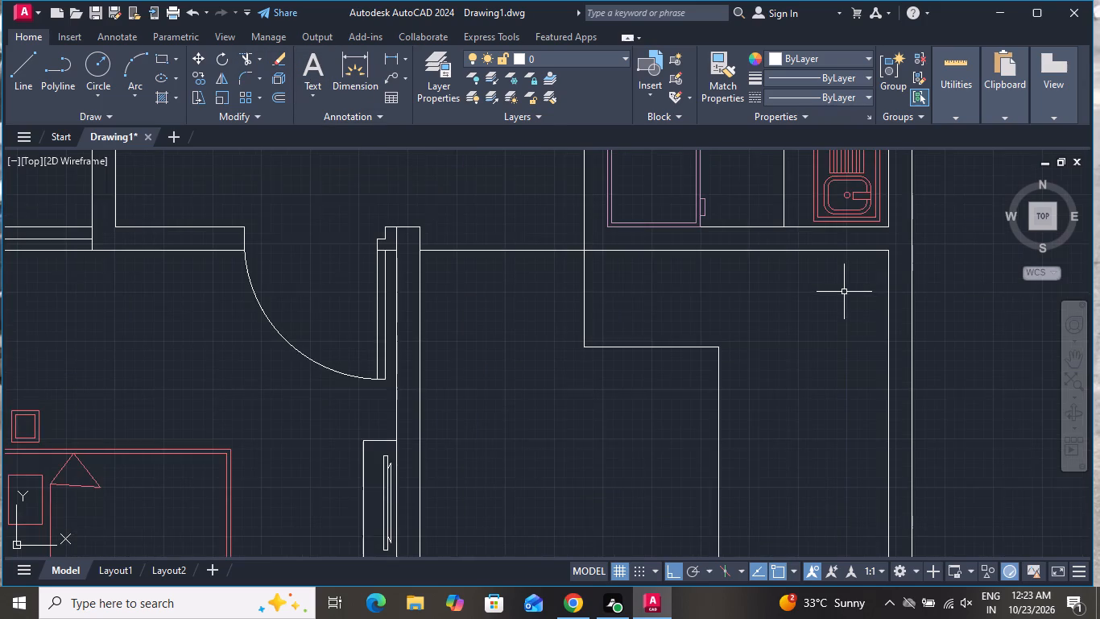
pyautogui.scroll(-2, 842, 299)
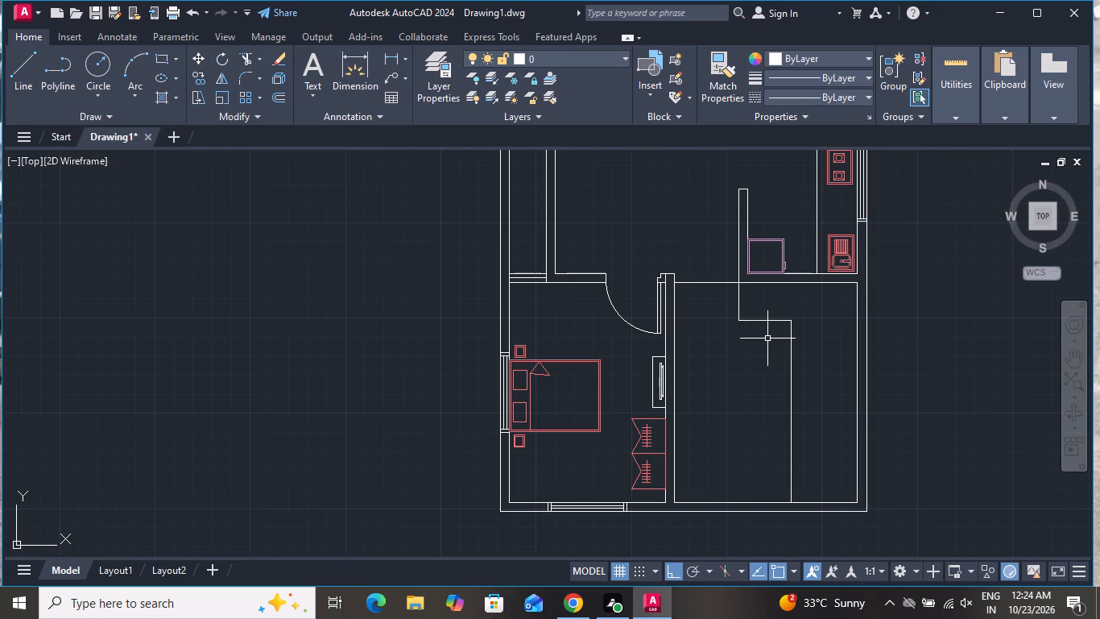
pyautogui.press('o')
pyautogui.press('space')
pyautogui.write("3'")
pyautogui.press('Return')
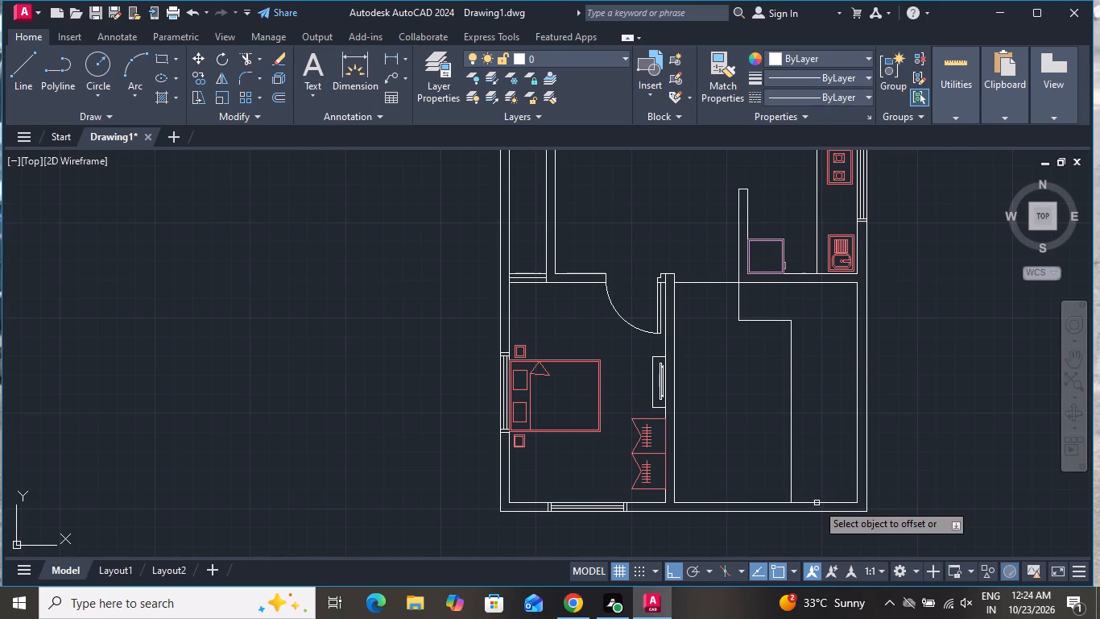
pyautogui.click(818, 502)
pyautogui.click(818, 476)
pyautogui.rightClick(818, 467)
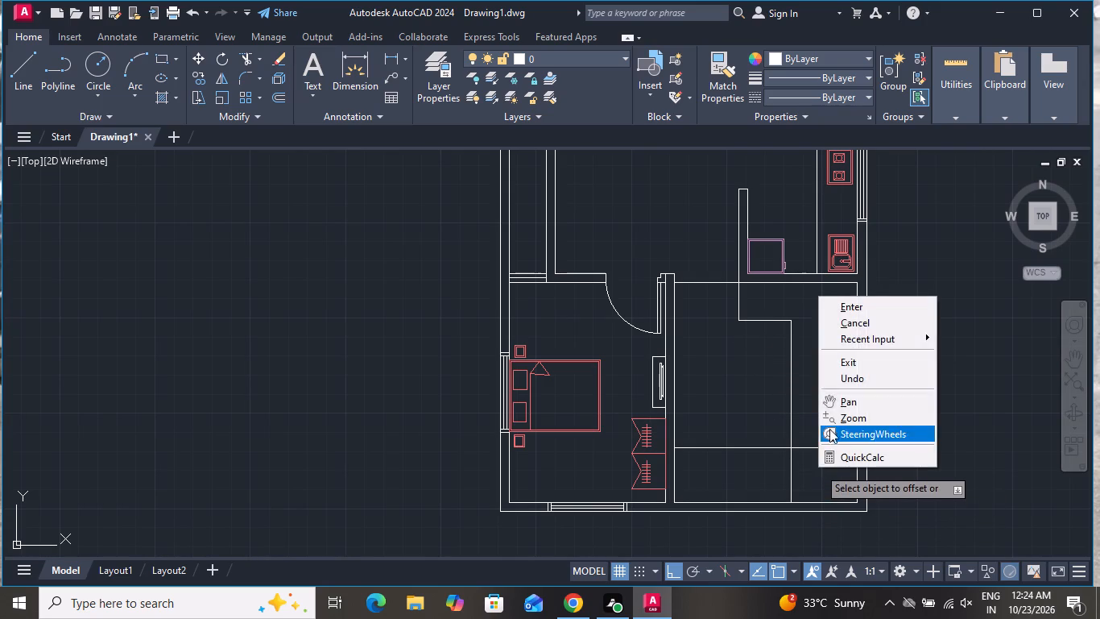
pyautogui.click(832, 328)
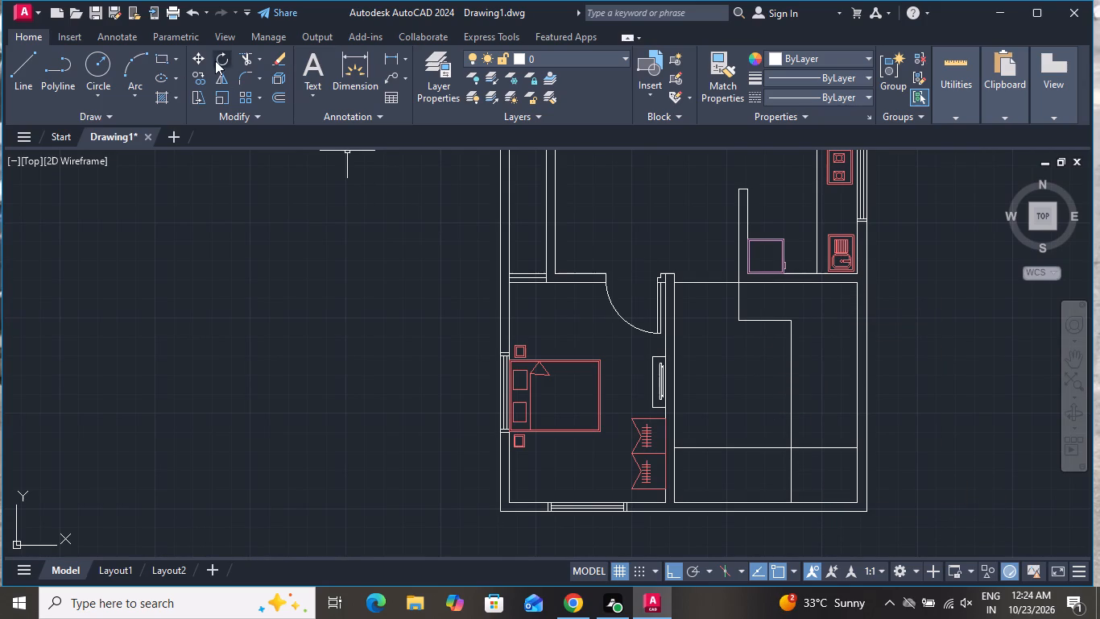
# Trim the 3' offset line between the room's left wall and the L-shape's long vertical line.
pyautogui.click(246, 54)
pyautogui.click(705, 412)
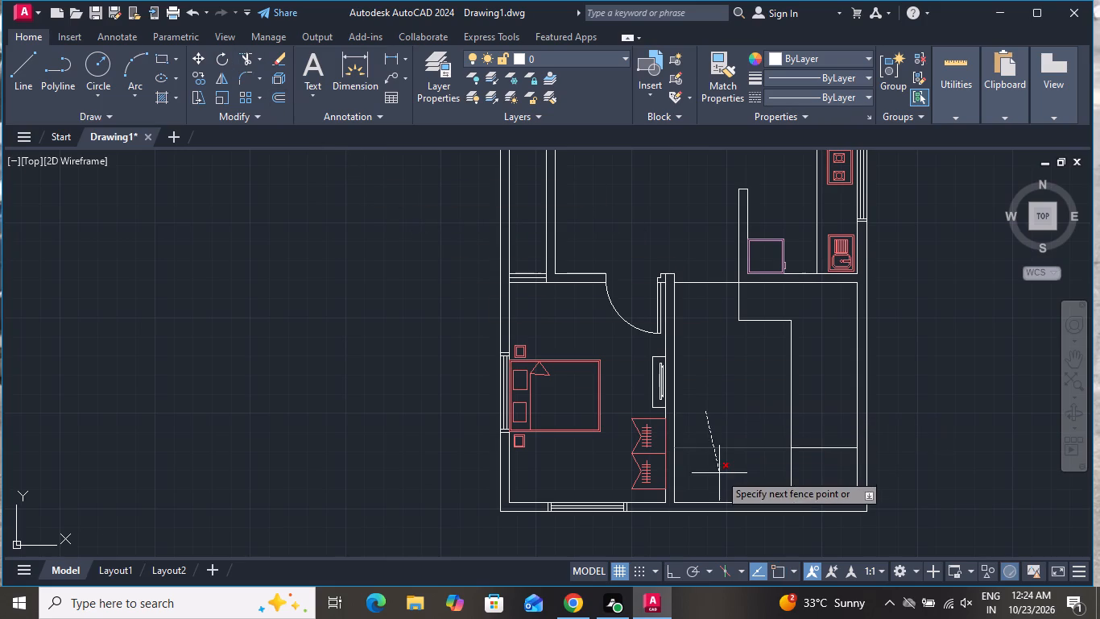
pyautogui.click(719, 472)
pyautogui.rightClick(711, 388)
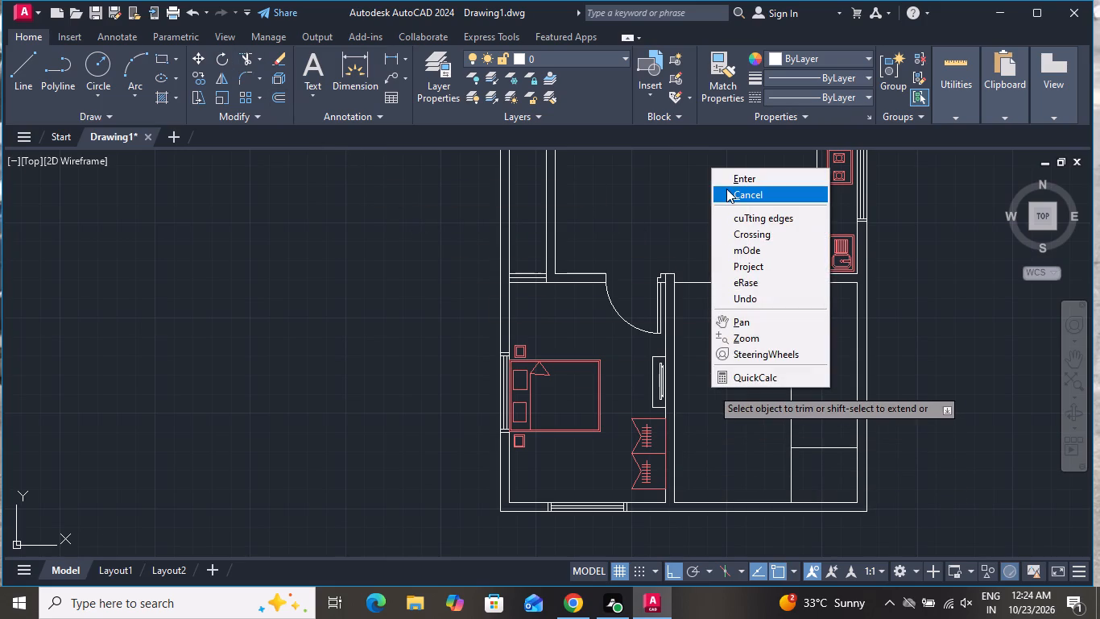
pyautogui.click(726, 188)
# Offset the short horizontal line in the staircase room's lower-right corner upward at 10" spacing to create four stair lines.
pyautogui.press('o')
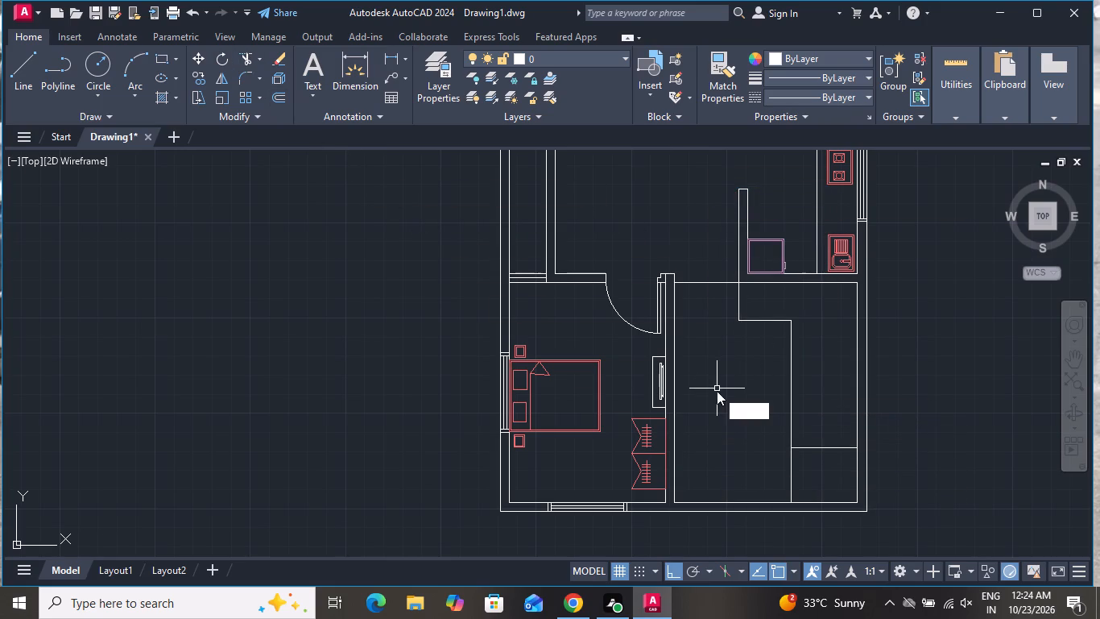
pyautogui.press('space')
pyautogui.write('10')
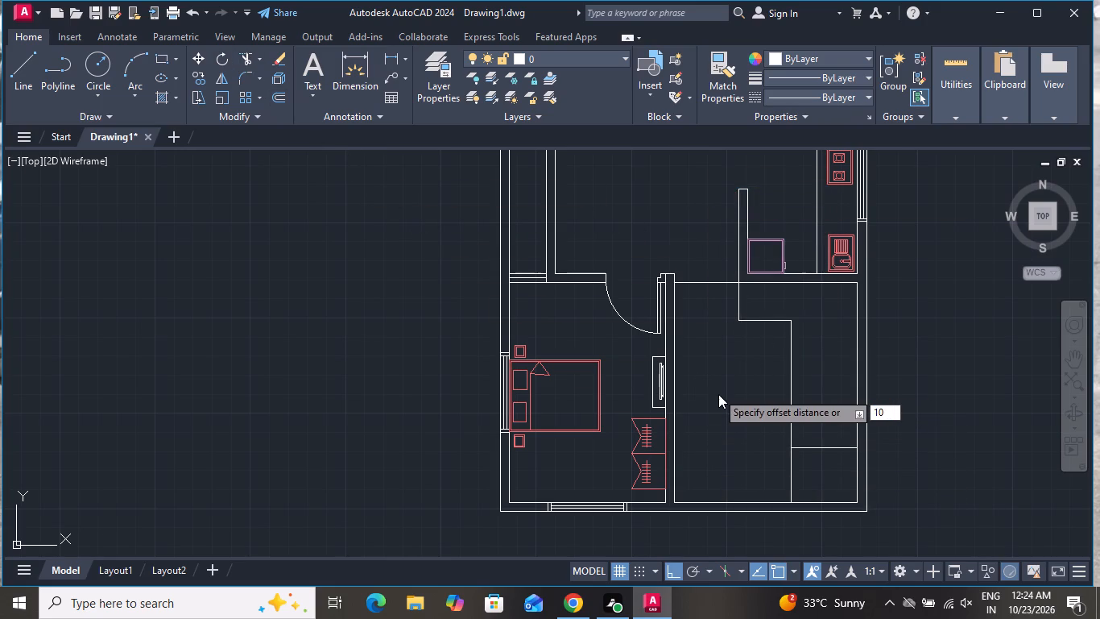
pyautogui.hotkey('shift', '"')
pyautogui.press('Return')
pyautogui.click(808, 449)
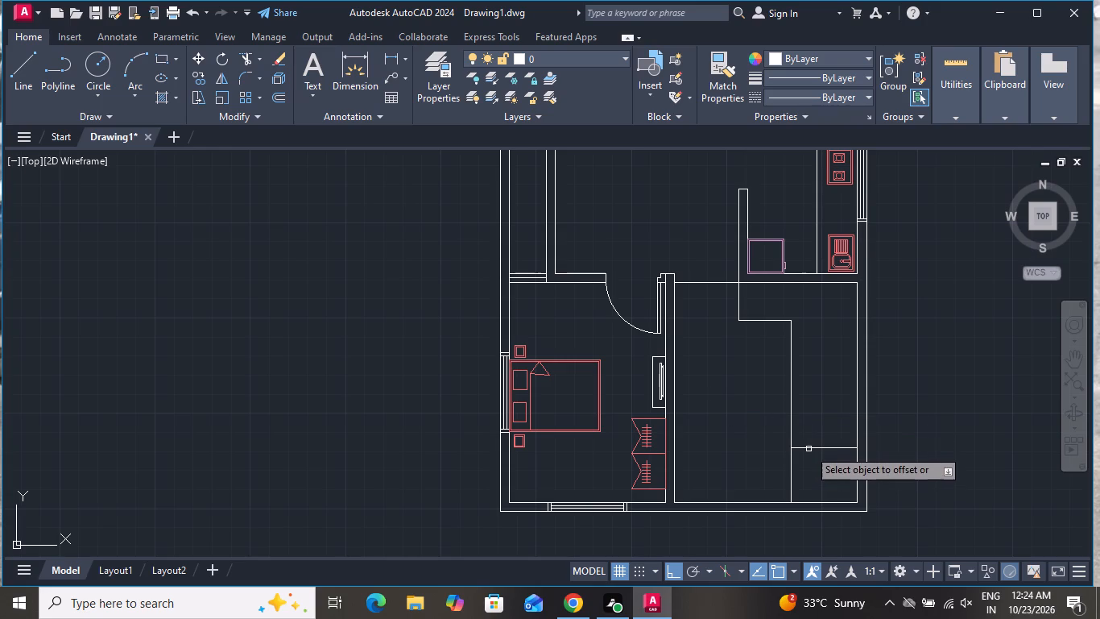
pyautogui.click(808, 428)
pyautogui.click(809, 434)
pyautogui.click(809, 415)
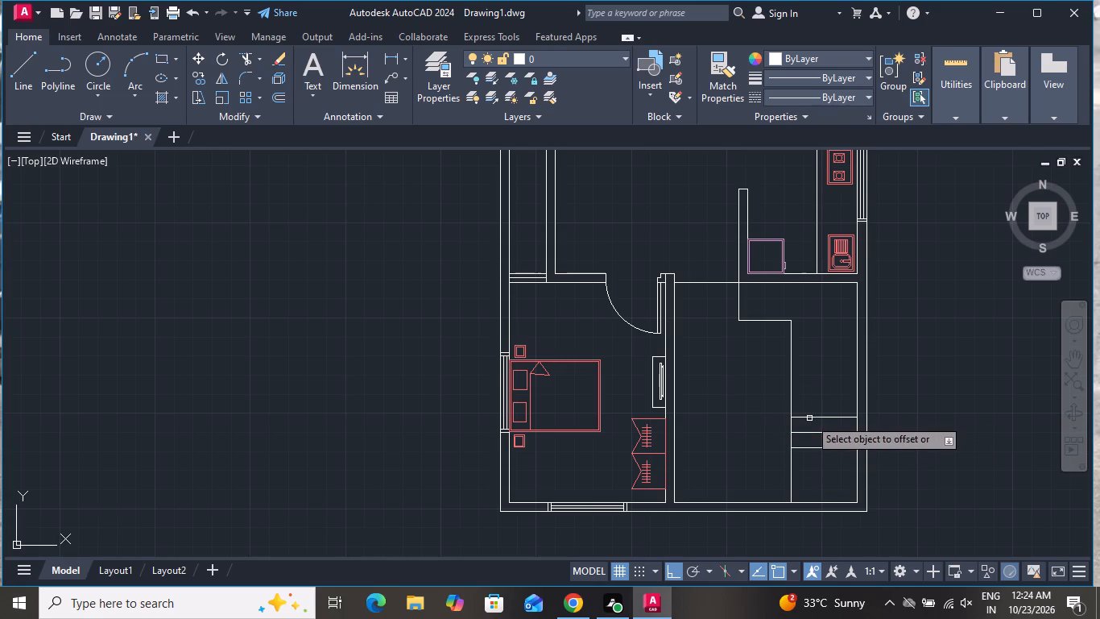
pyautogui.click(809, 418)
pyautogui.click(809, 398)
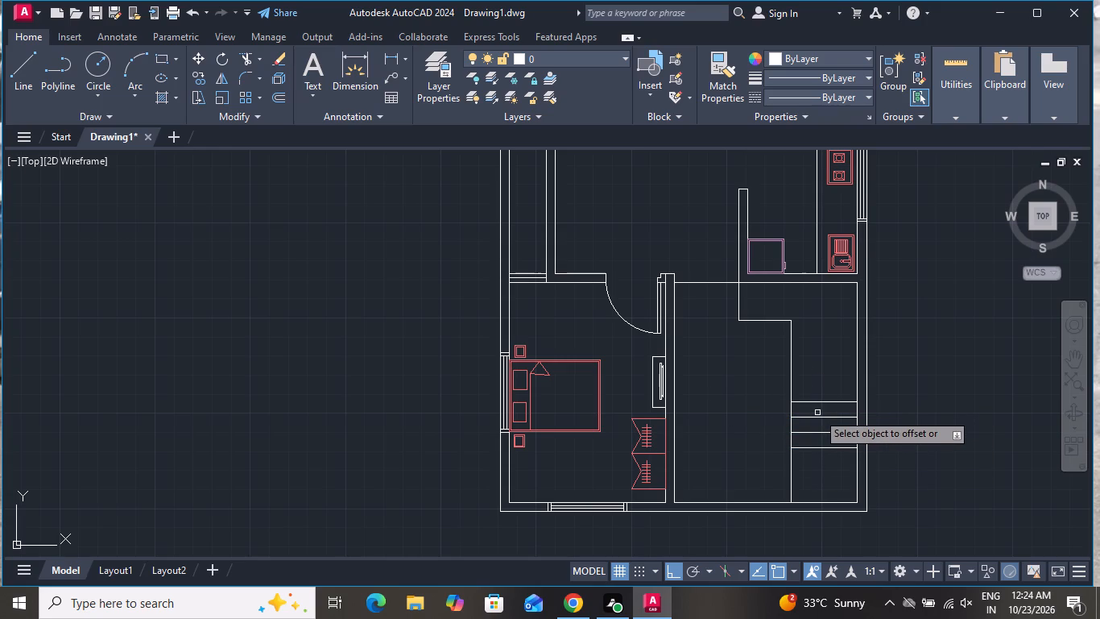
pyautogui.click(819, 401)
pyautogui.click(818, 368)
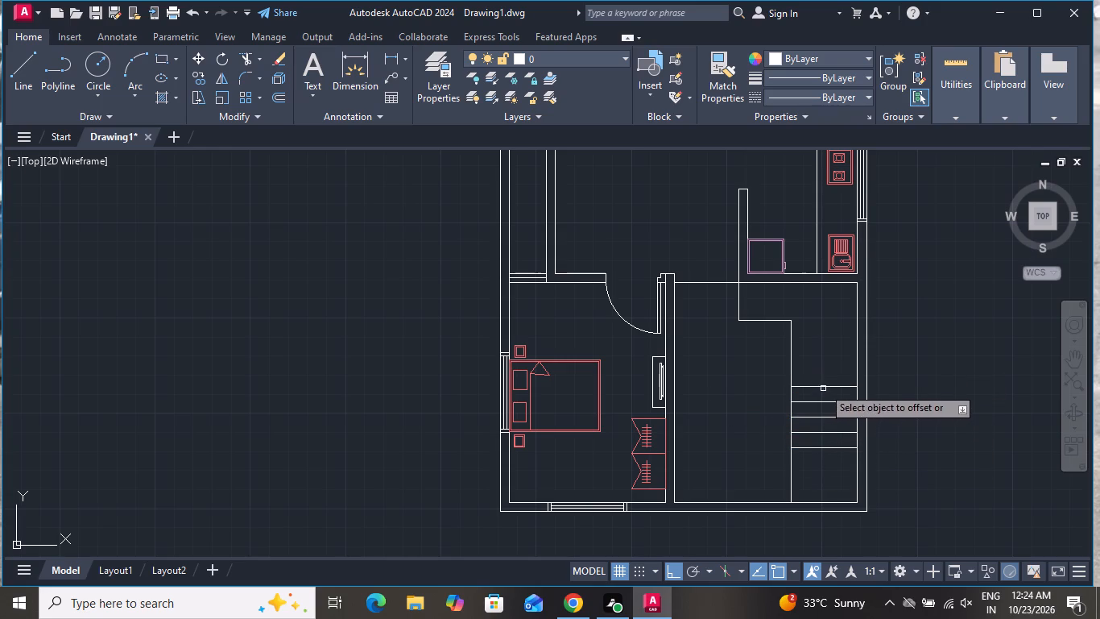
# Continue the 10" upward offsets from the topmost stair line, adding four more up to near the L-shape's corner.
pyautogui.click(824, 386)
pyautogui.click(824, 353)
pyautogui.click(823, 372)
pyautogui.click(821, 343)
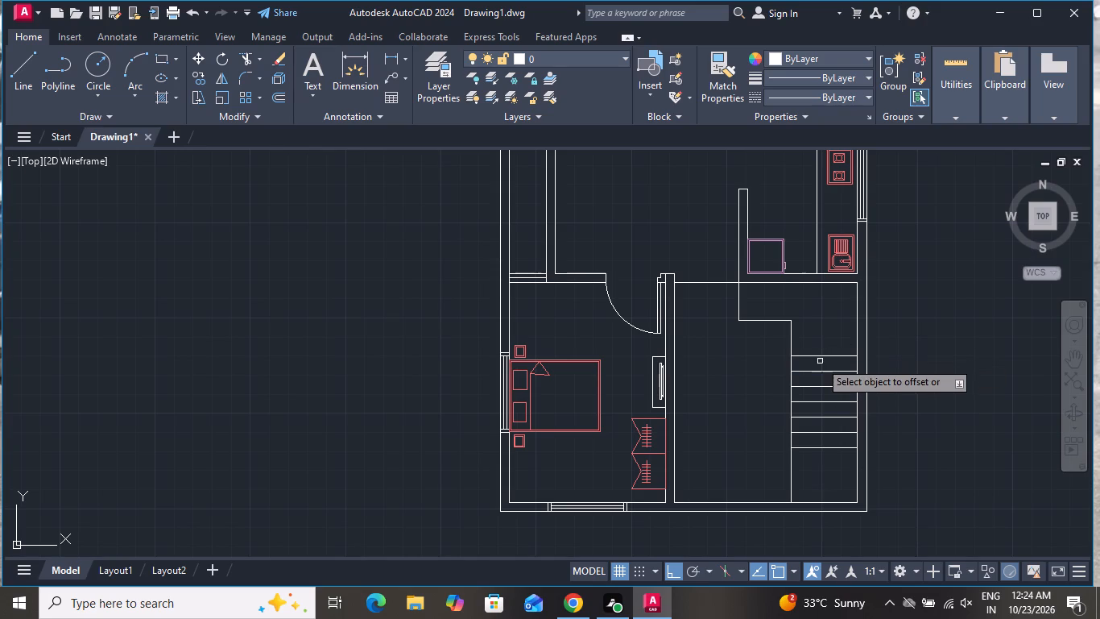
pyautogui.click(820, 355)
pyautogui.click(818, 342)
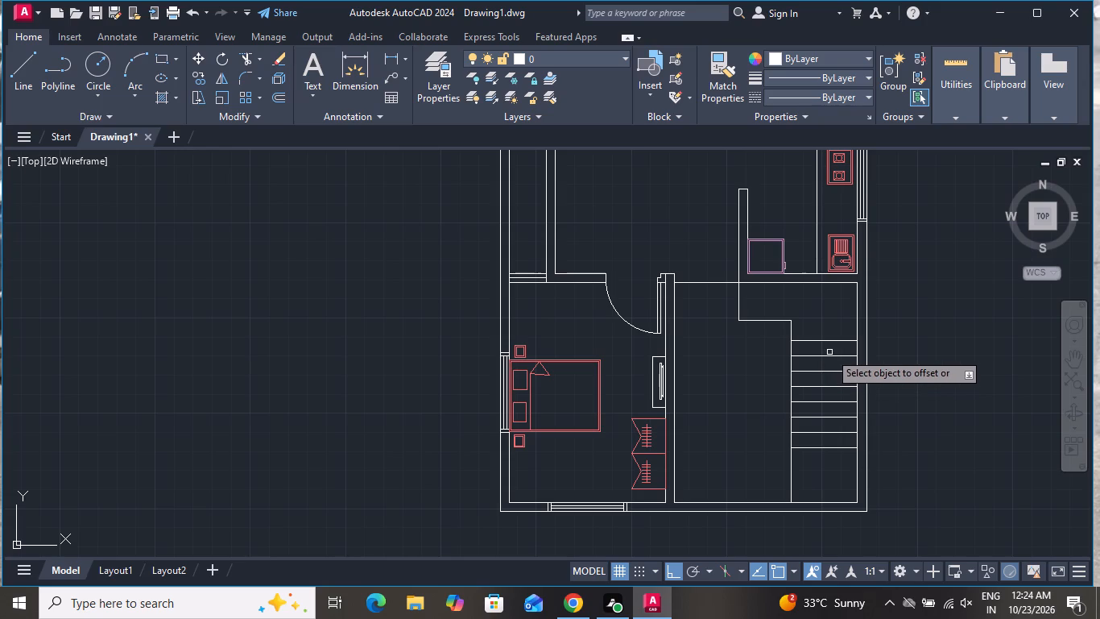
pyautogui.click(833, 340)
pyautogui.click(834, 333)
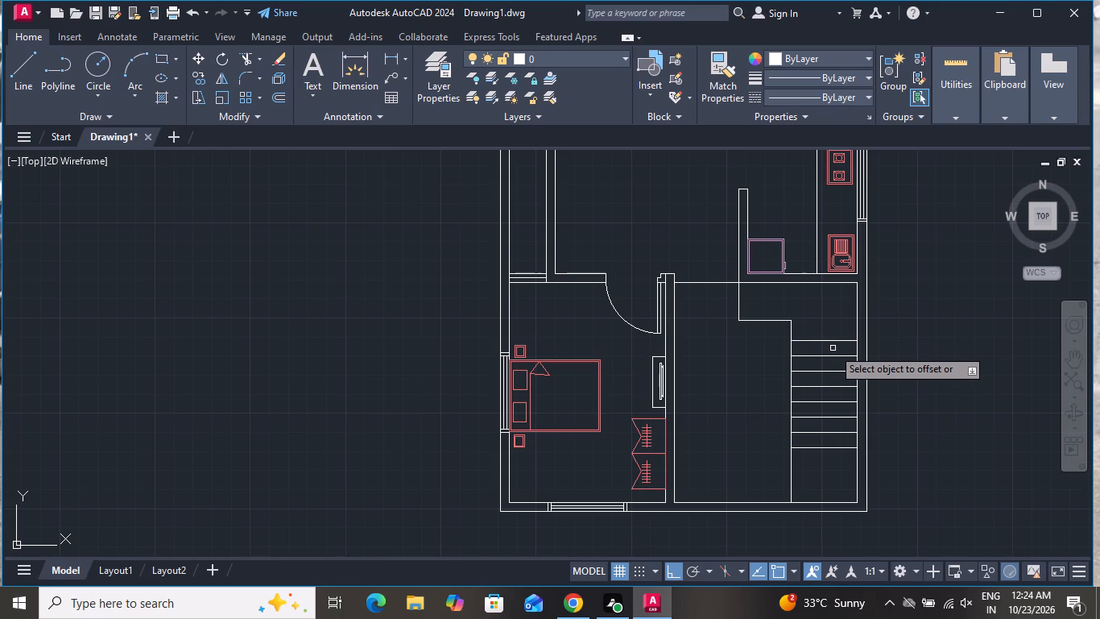
pyautogui.click(833, 342)
pyautogui.click(832, 330)
pyautogui.rightClick(829, 339)
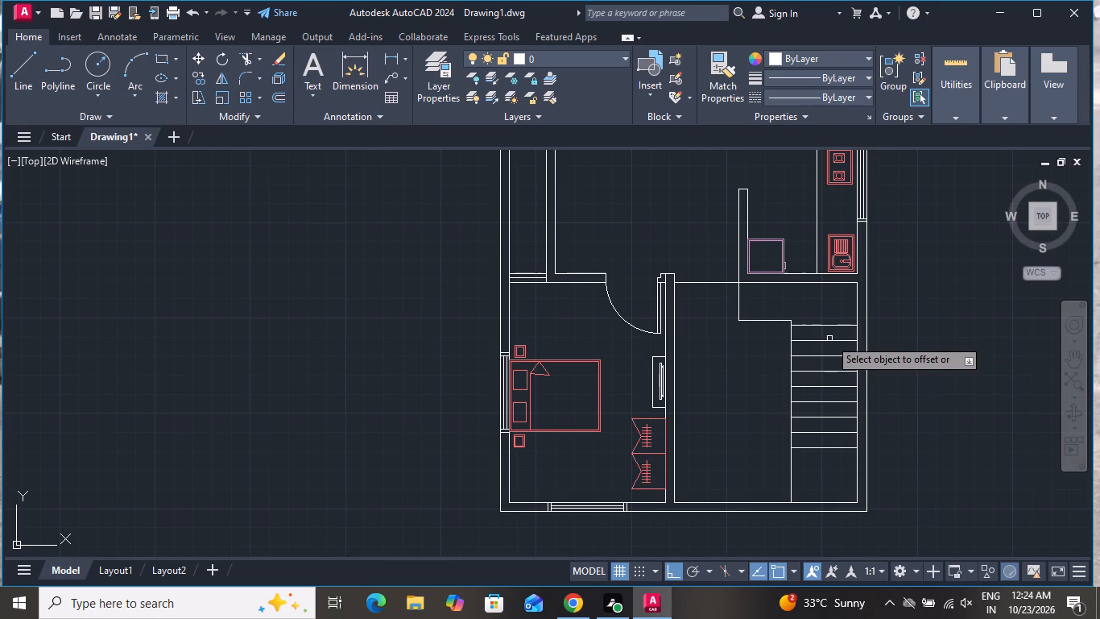
pyautogui.click(848, 359)
# Erase the topmost stair line just below the L-shape's corner.
pyautogui.scroll(2, 798, 312)
pyautogui.click(835, 324)
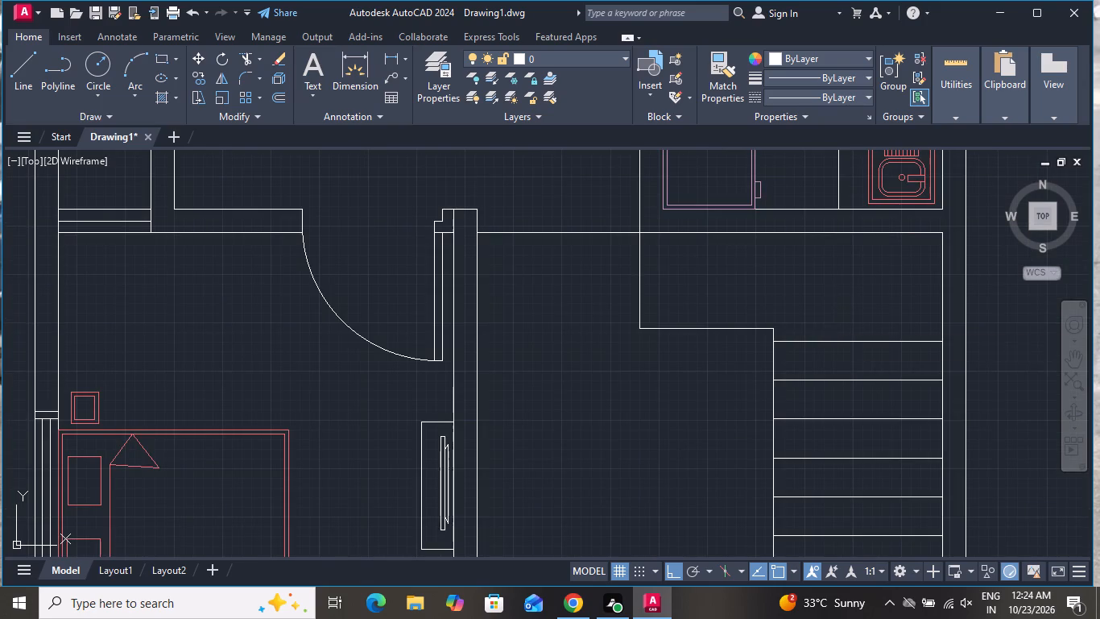
pyautogui.click(830, 339)
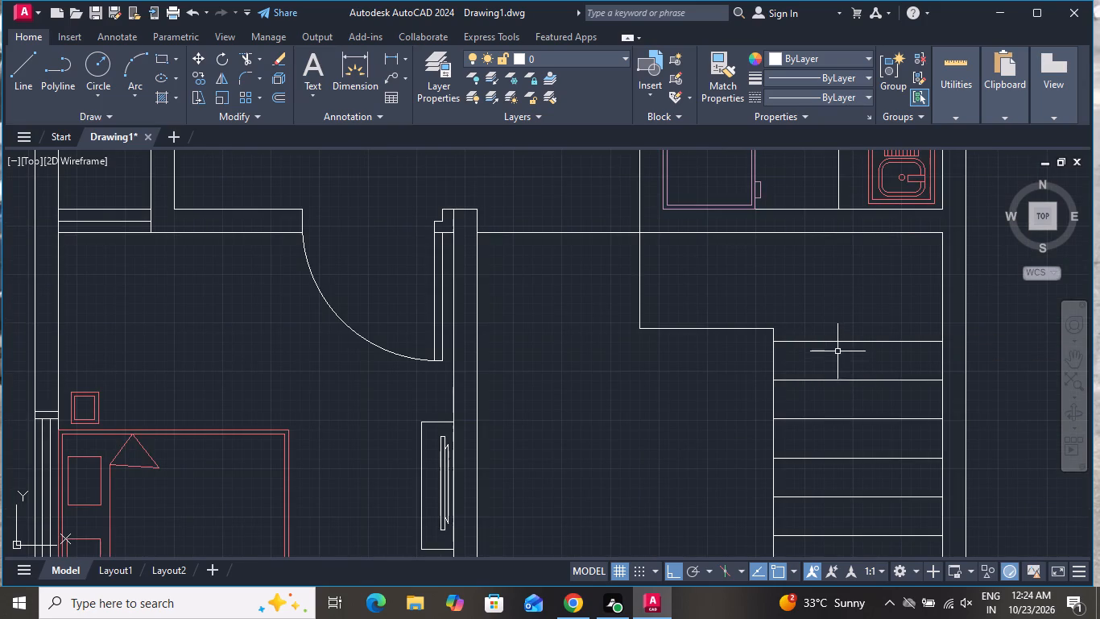
pyautogui.click(837, 343)
pyautogui.press('Delete')
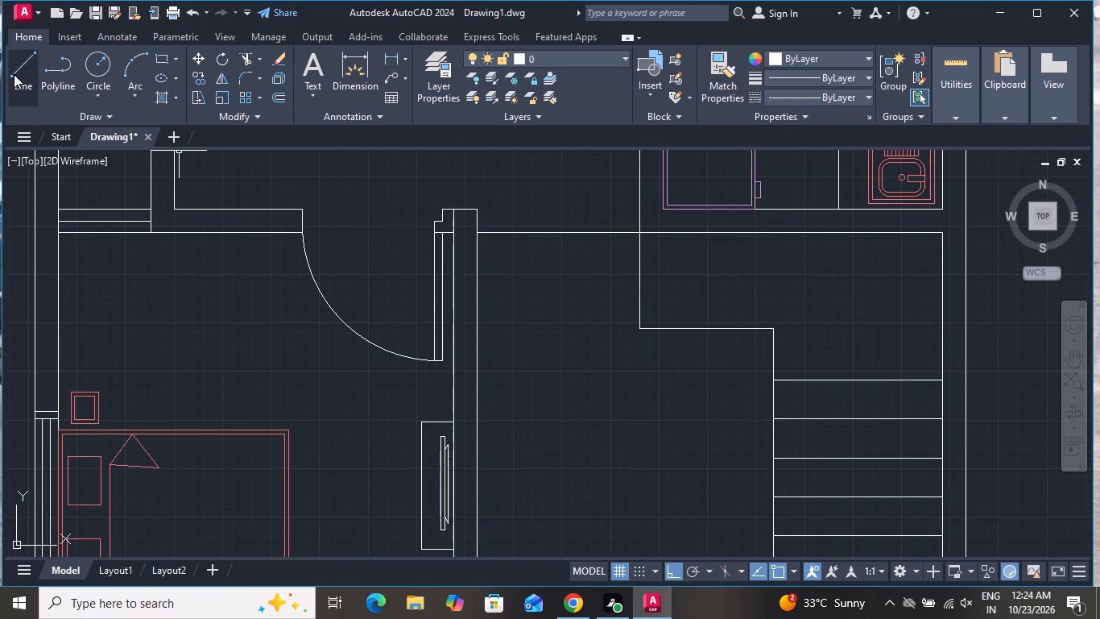
# Draw a horizontal line from the L-shape's corner above the stair lines to the room's right inner wall.
pyautogui.click(19, 76)
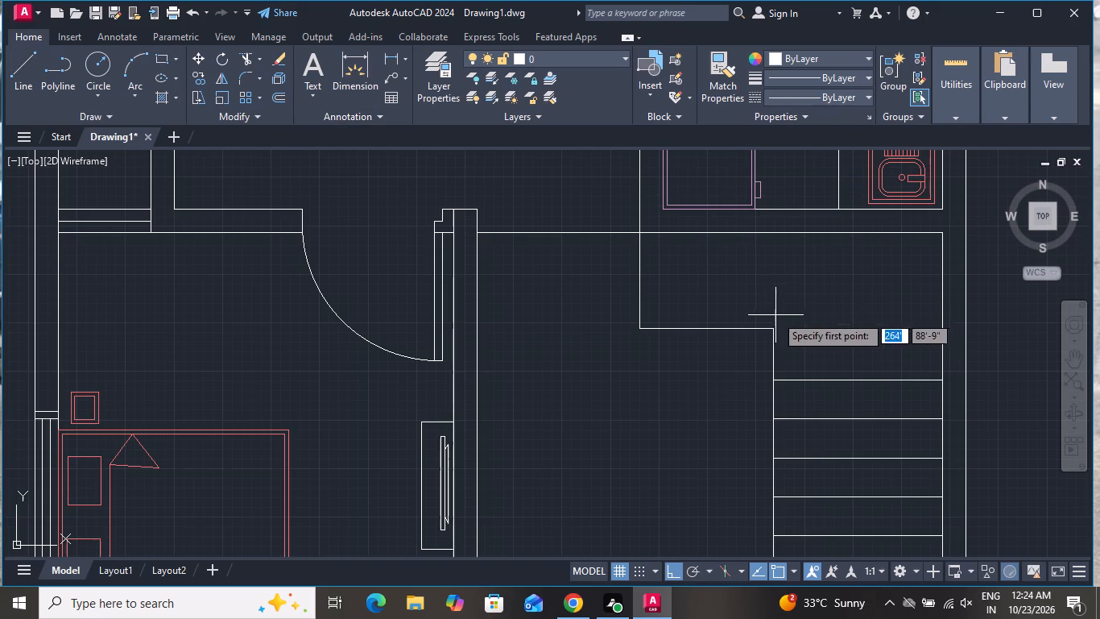
pyautogui.click(775, 329)
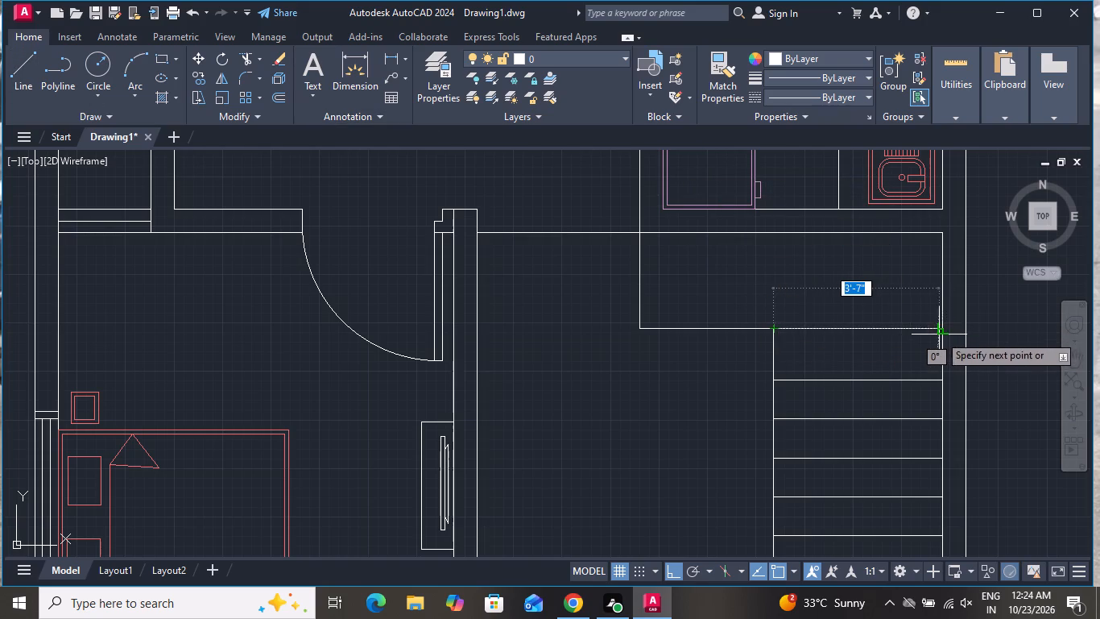
pyautogui.click(943, 326)
pyautogui.rightClick(942, 331)
pyautogui.click(961, 359)
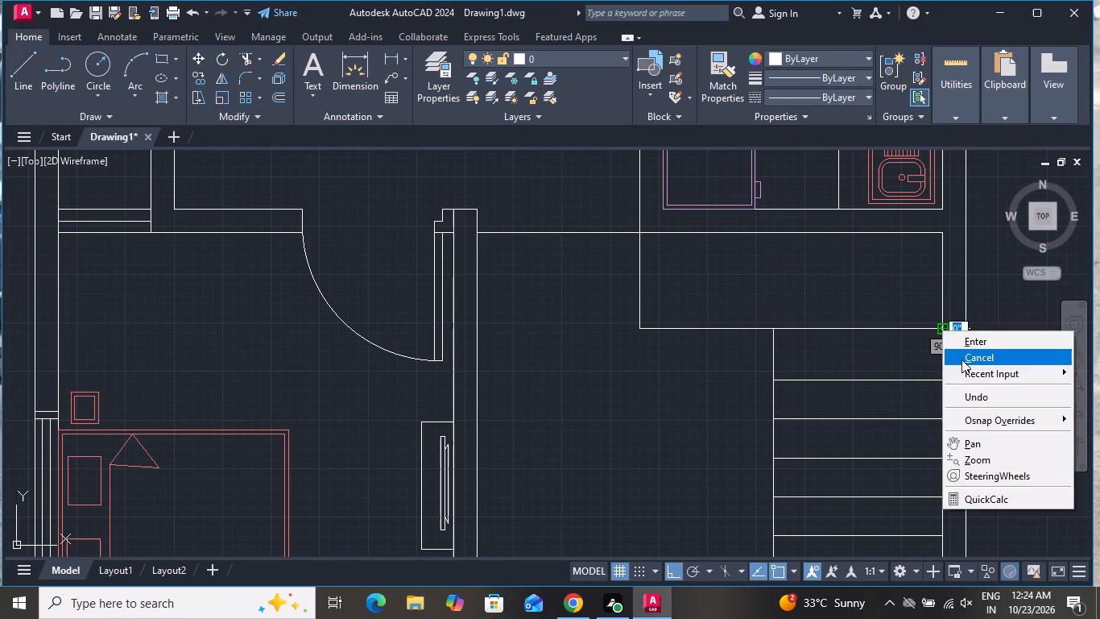
# Draw a vertical line from the L-shape's corner up to the room's top inner wall line.
pyautogui.scroll(-2, 817, 376)
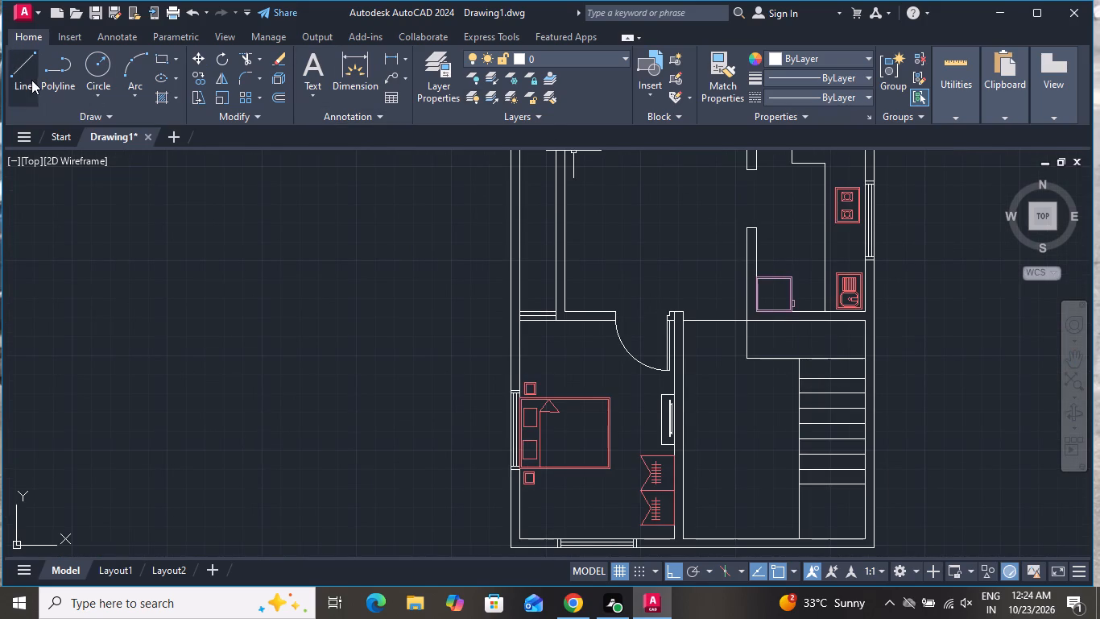
pyautogui.click(31, 80)
pyautogui.scroll(2, 791, 350)
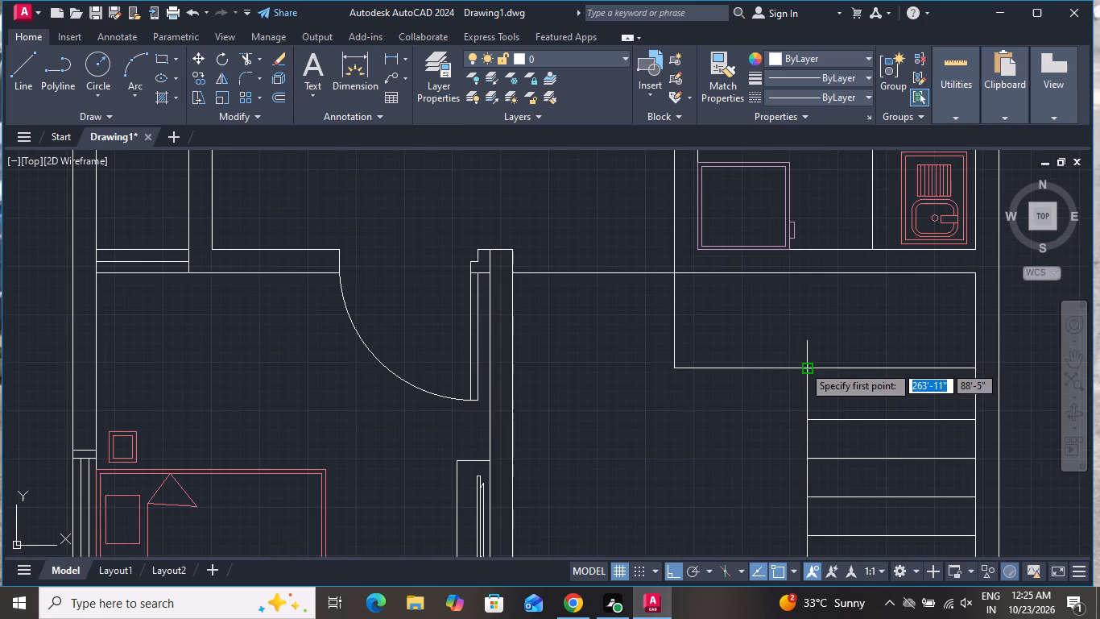
pyautogui.click(803, 365)
pyautogui.click(809, 268)
pyautogui.rightClick(811, 268)
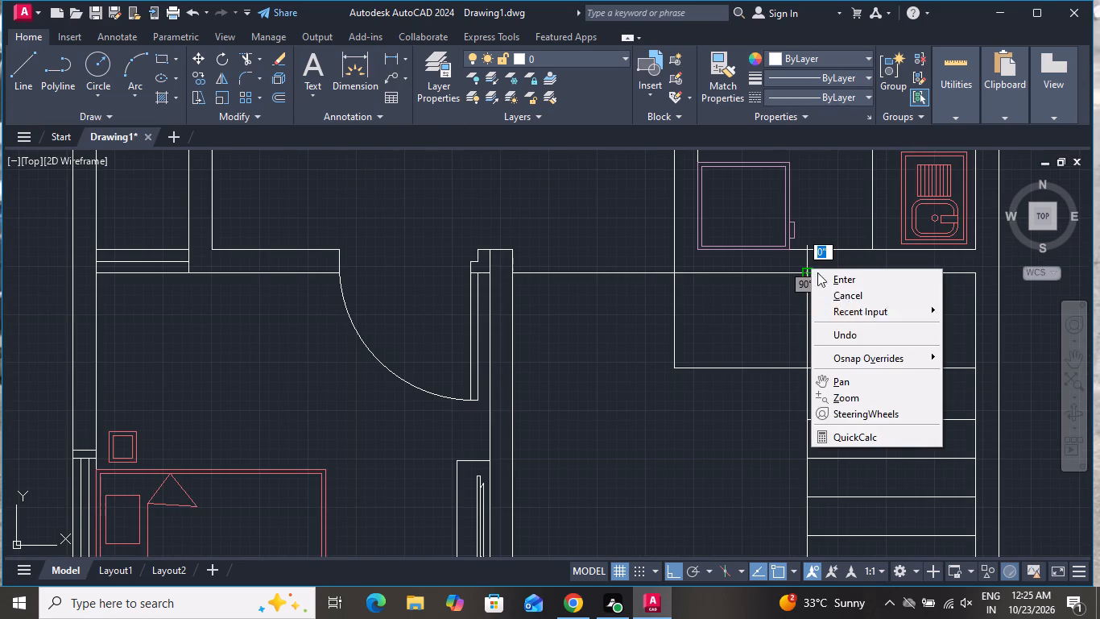
pyautogui.click(849, 300)
# Offset the new vertical line leftward three times at 10" spacing to form the upper flight's stair lines.
pyautogui.press('o')
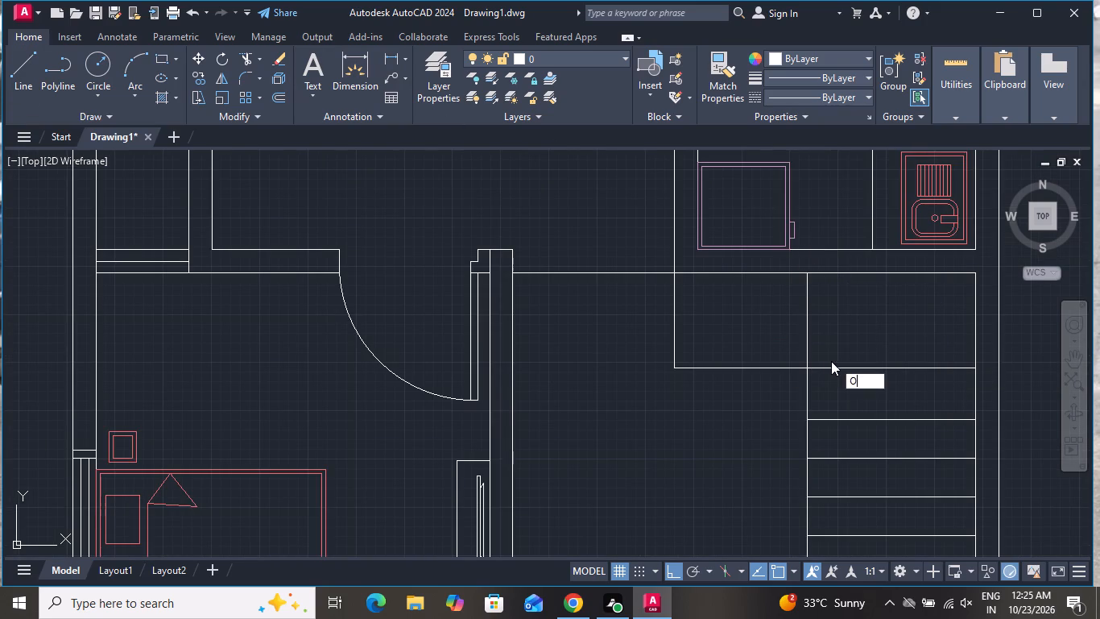
pyautogui.press('space')
pyautogui.press('1')
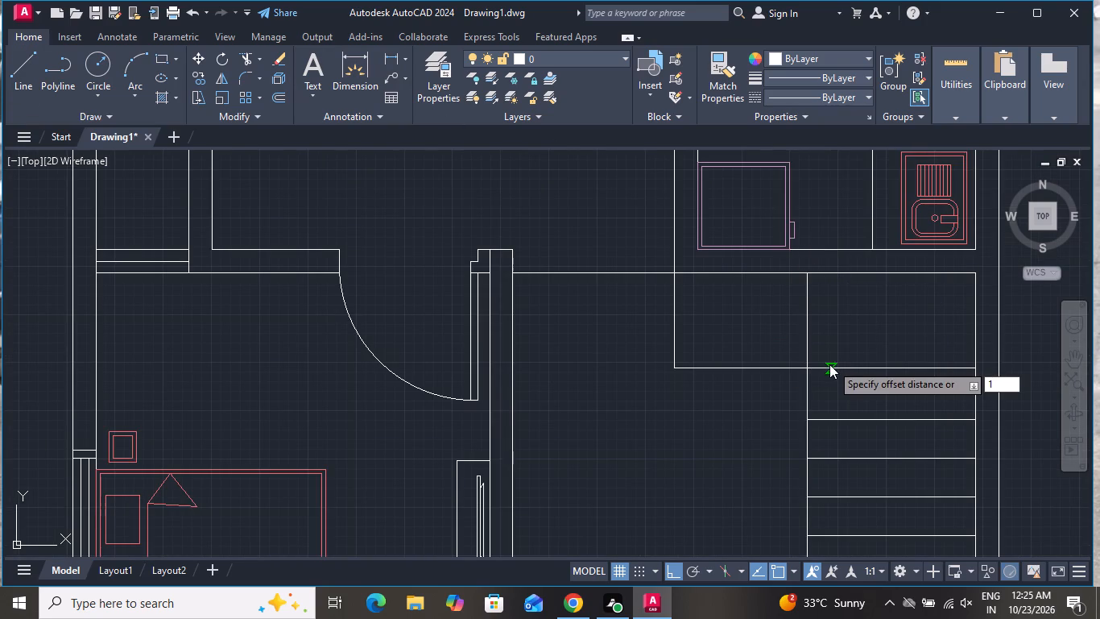
pyautogui.press('0')
pyautogui.hotkey('shift', '"')
pyautogui.press('Return')
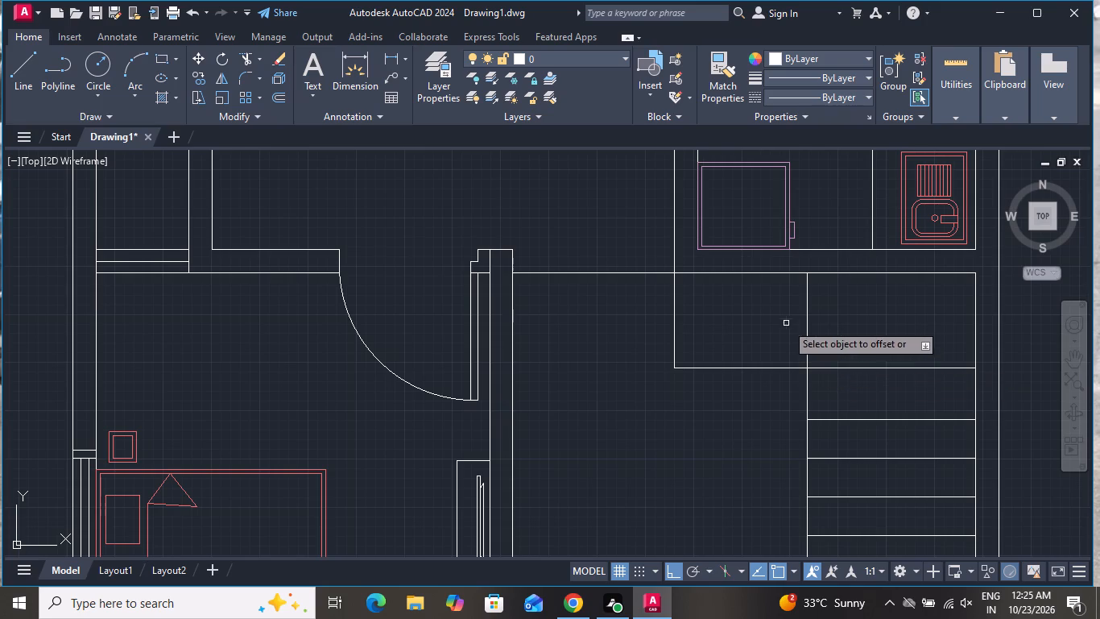
pyautogui.click(808, 309)
pyautogui.click(784, 320)
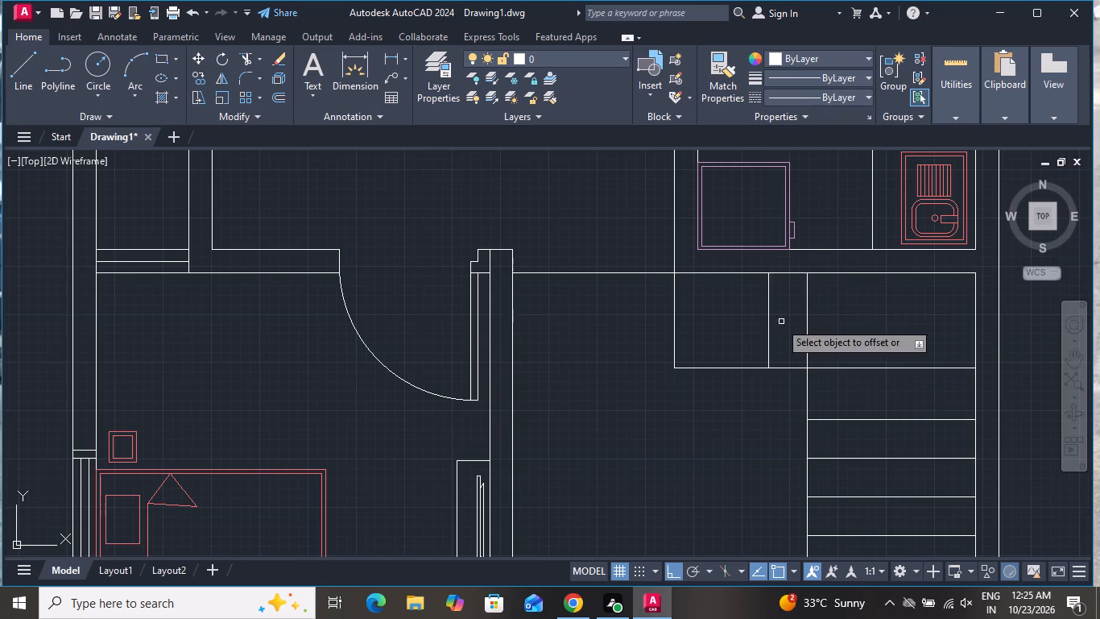
pyautogui.click(767, 323)
pyautogui.click(753, 326)
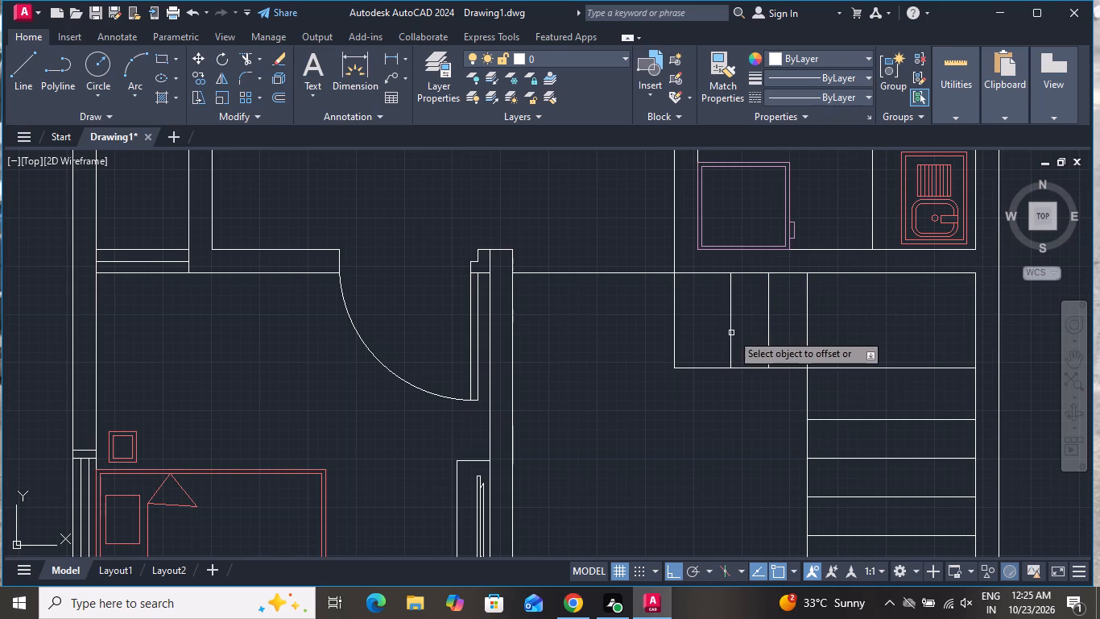
pyautogui.click(731, 333)
pyautogui.click(709, 337)
pyautogui.rightClick(713, 331)
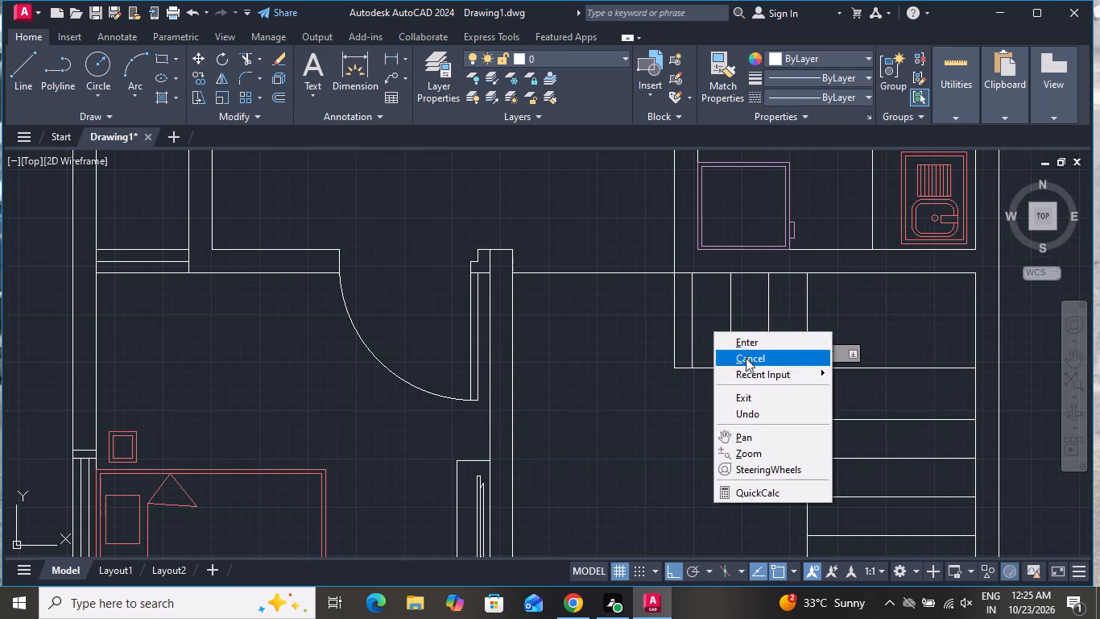
pyautogui.click(746, 358)
# Draw a diagonal winder line from the stair's inner corner to the top wall line, inside the corner landing.
pyautogui.scroll(-2, 745, 359)
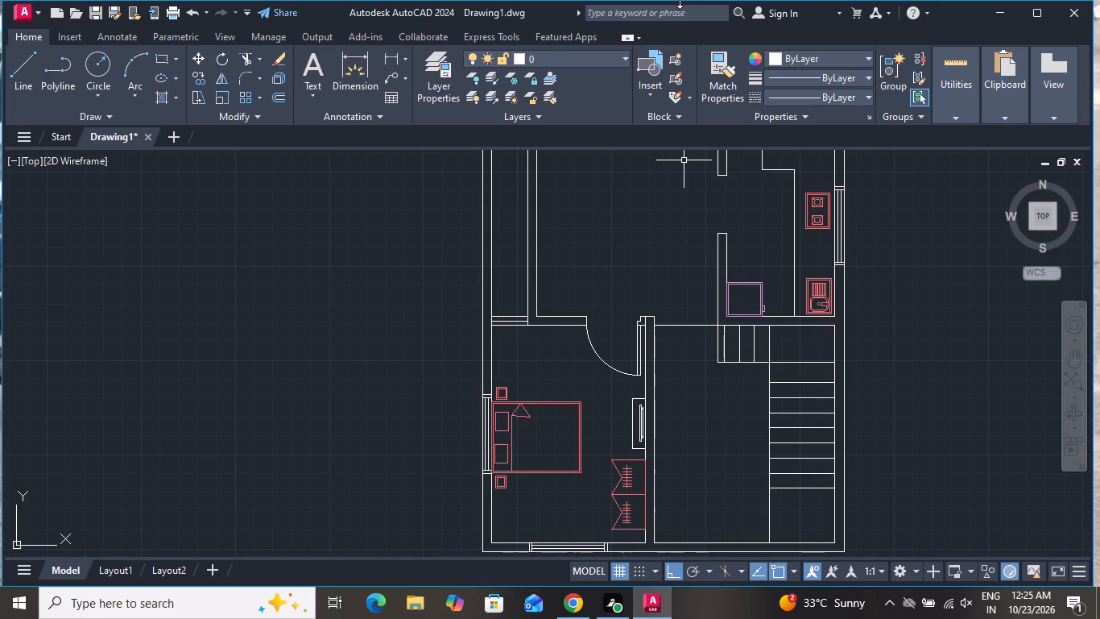
pyautogui.click(29, 73)
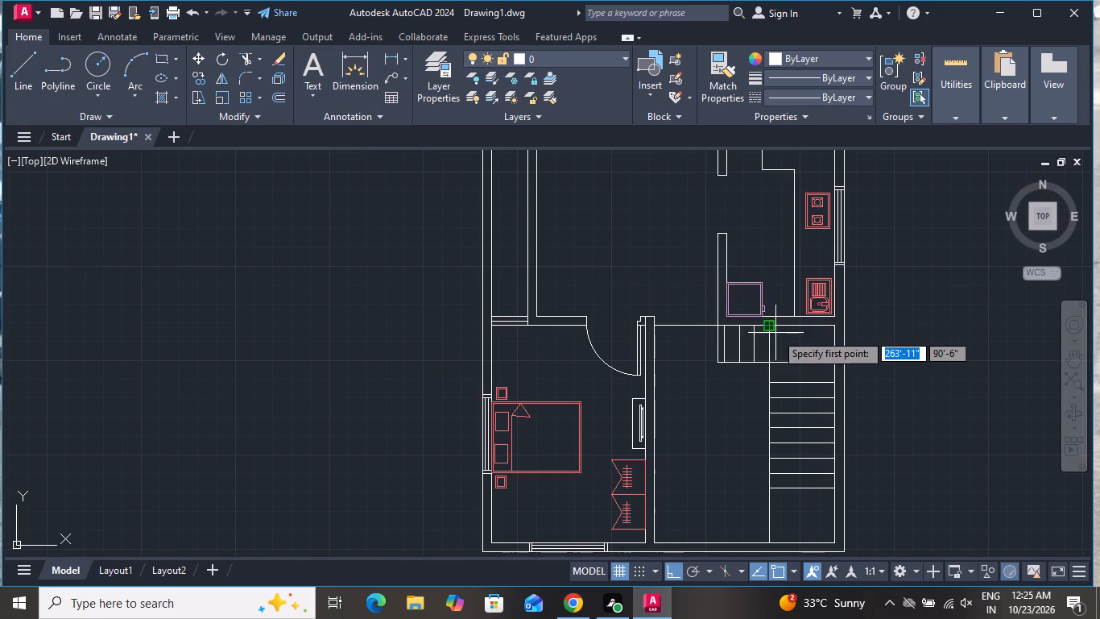
pyautogui.scroll(2, 776, 334)
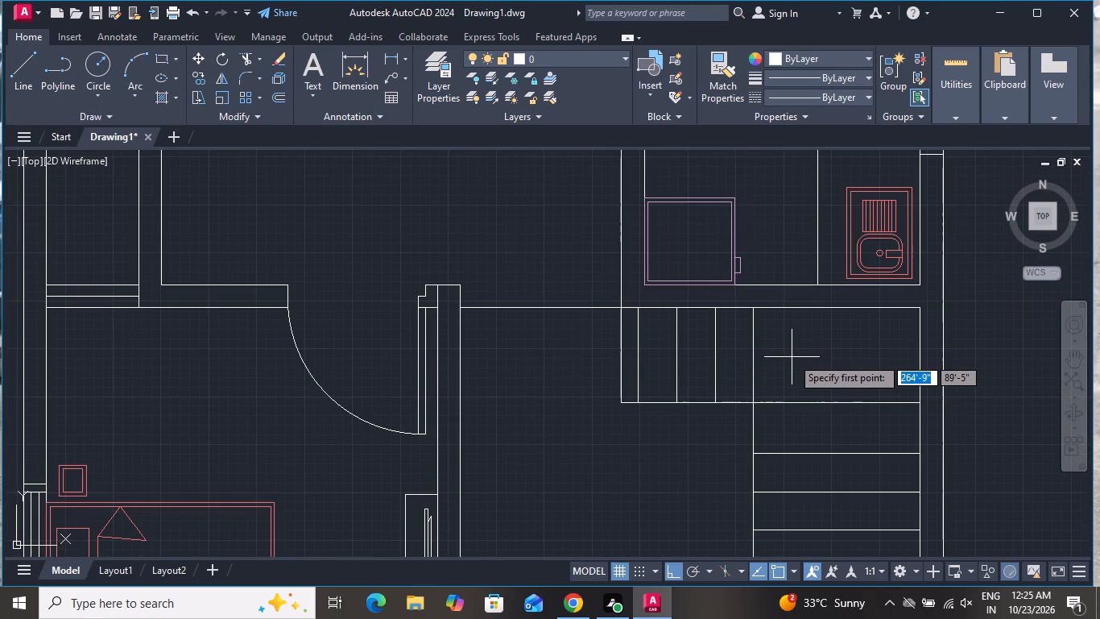
pyautogui.click(755, 403)
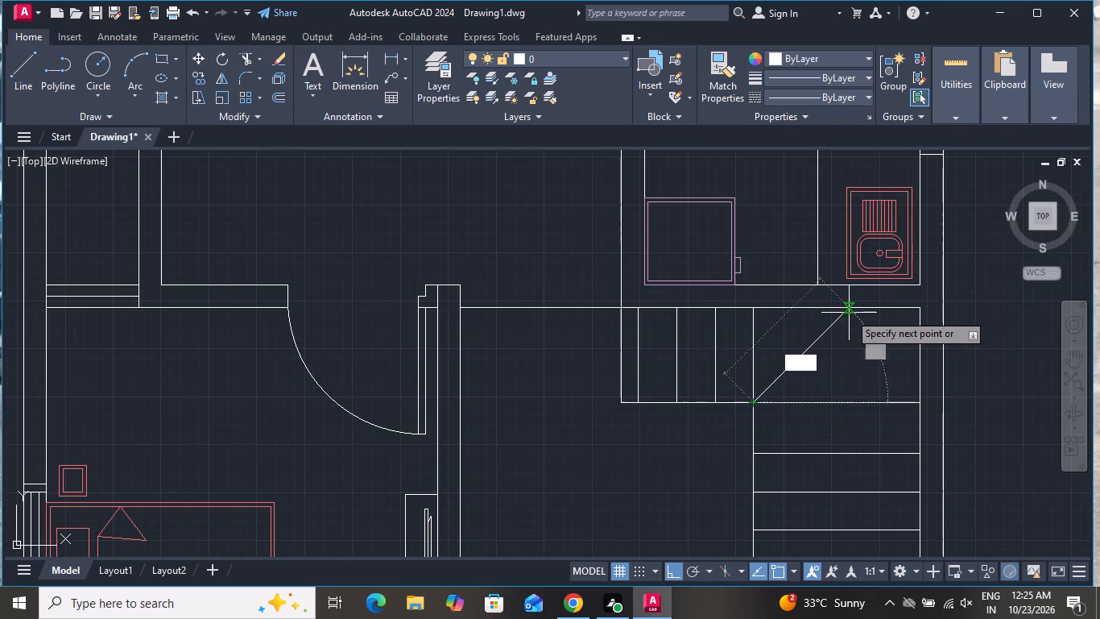
pyautogui.click(855, 312)
pyautogui.rightClick(858, 312)
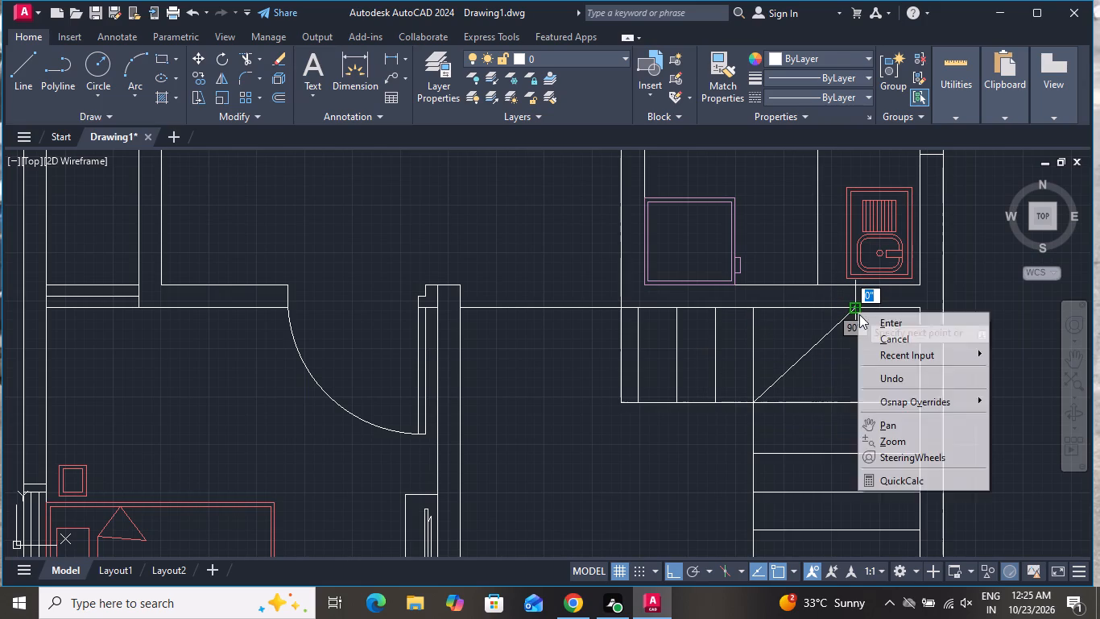
pyautogui.click(871, 332)
# With Ortho off, draw a second winder line from the stair's inner corner to the right wall, about 3'-9" long at 15°.
pyautogui.click(27, 72)
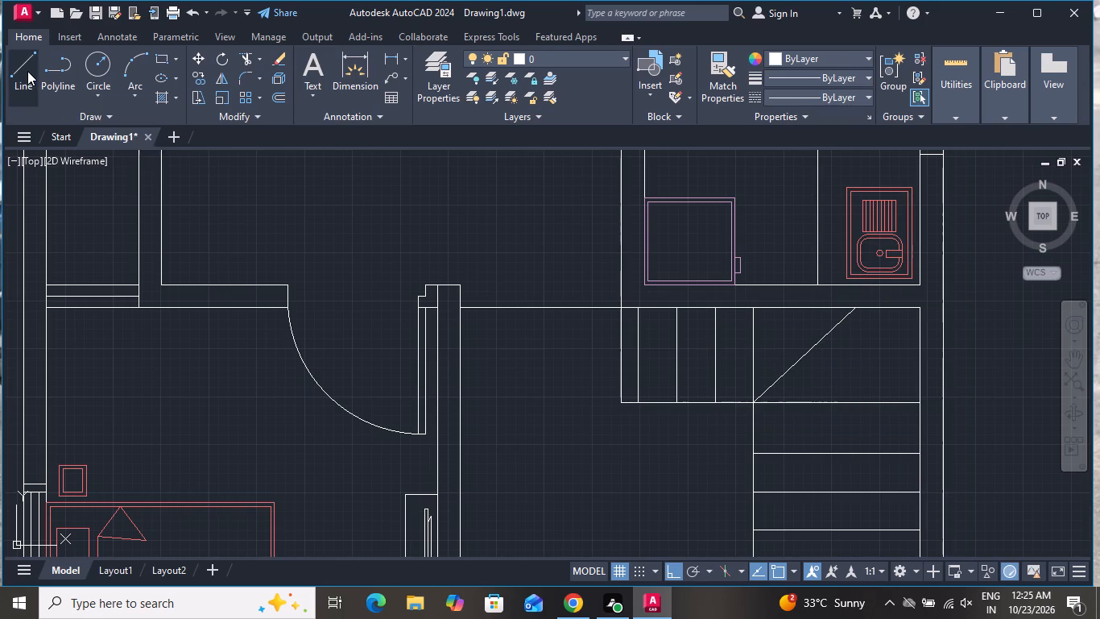
pyautogui.click(749, 403)
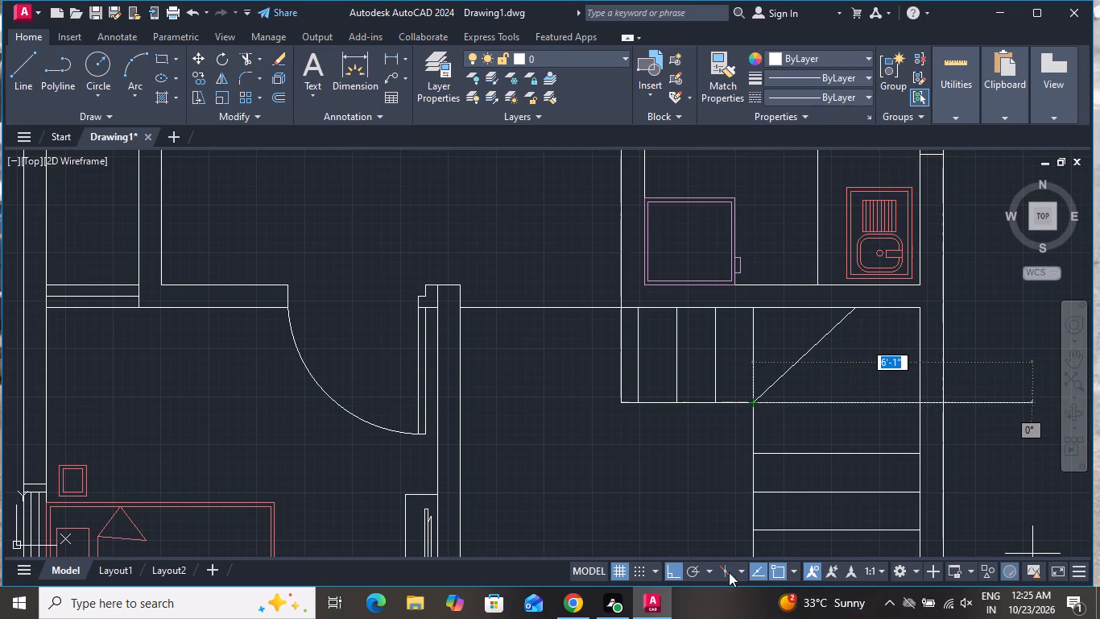
pyautogui.click(674, 571)
pyautogui.scroll(2, 920, 353)
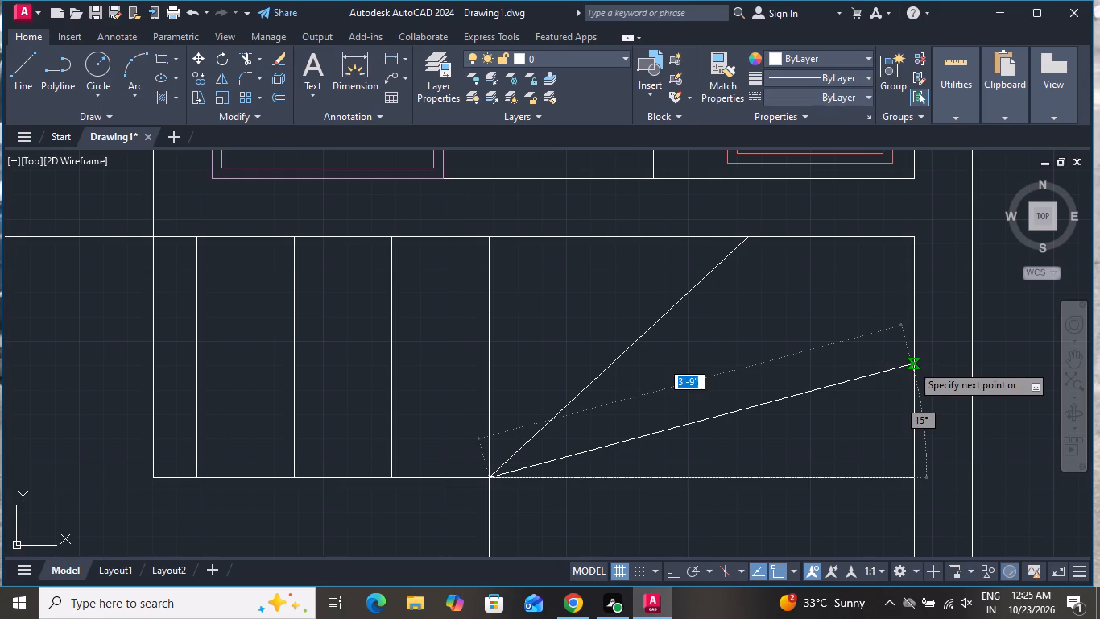
pyautogui.click(912, 364)
pyautogui.rightClick(892, 362)
pyautogui.click(918, 384)
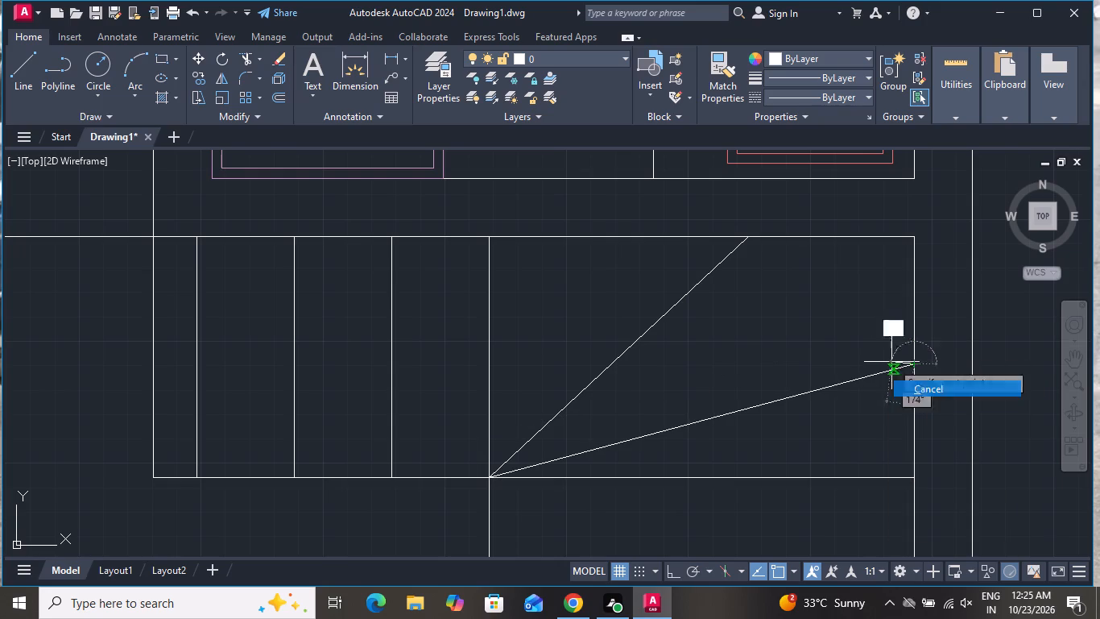
pyautogui.scroll(-2, 904, 391)
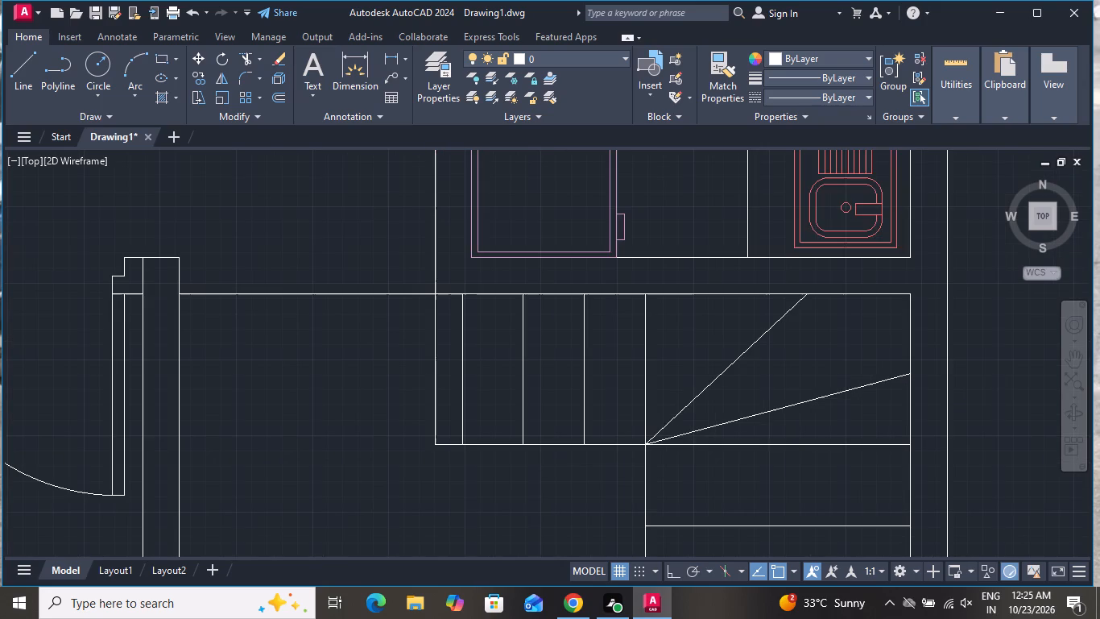
# Draw a diagonal winder line from the lower flight's bottom tread, at the stair's inner corner, to the right wall line.
pyautogui.scroll(-1, 904, 391)
pyautogui.scroll(-1, 817, 328)
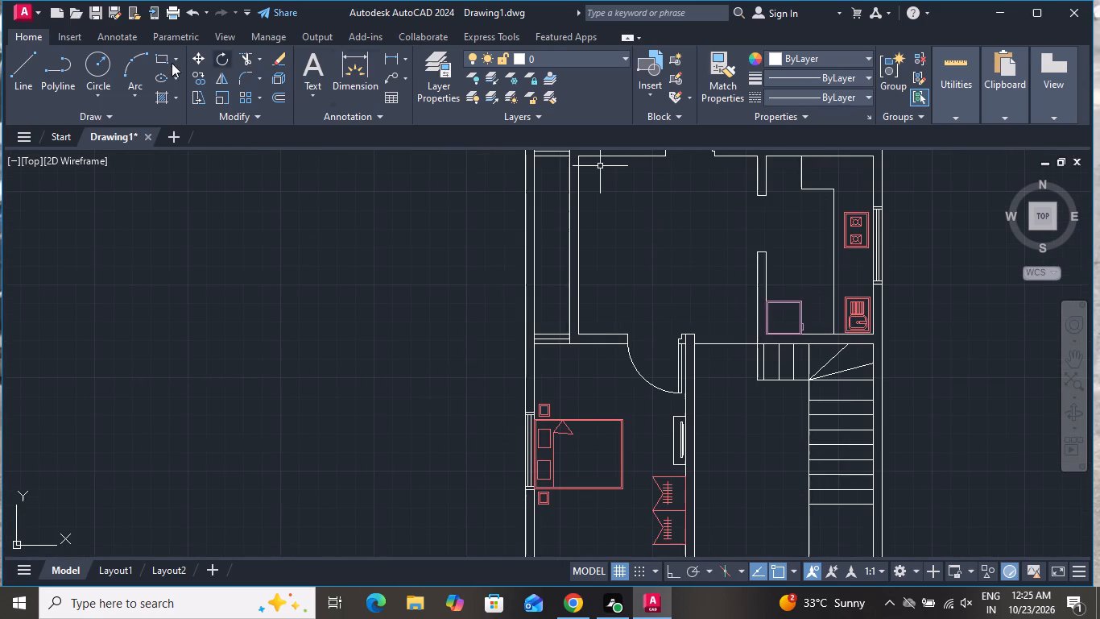
pyautogui.click(32, 64)
pyautogui.scroll(-2, 465, 189)
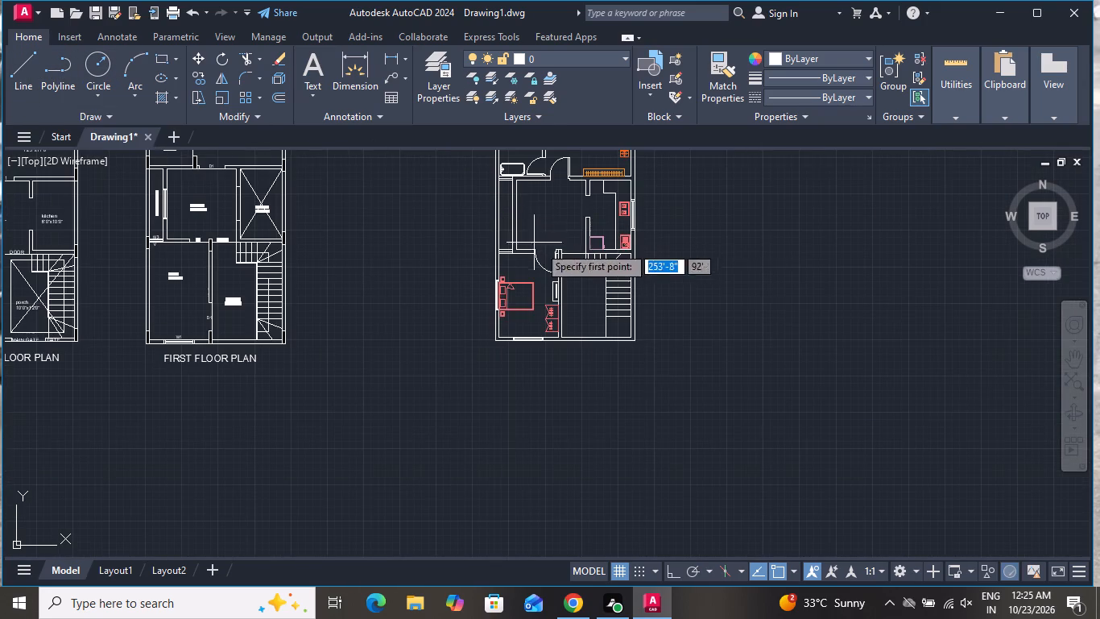
pyautogui.scroll(3, 601, 282)
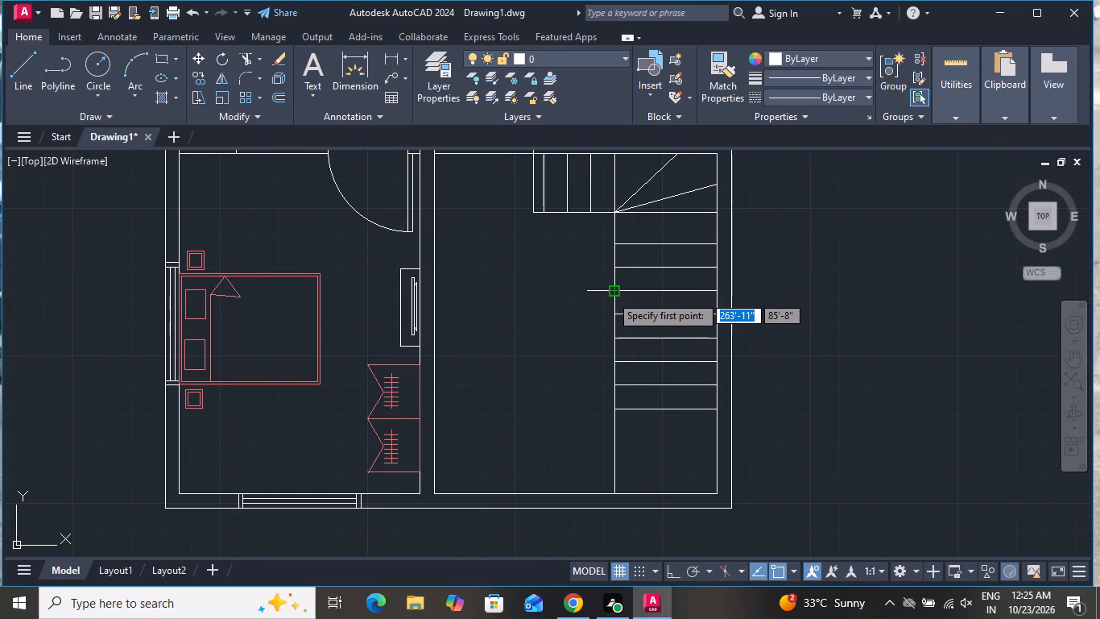
pyautogui.click(614, 411)
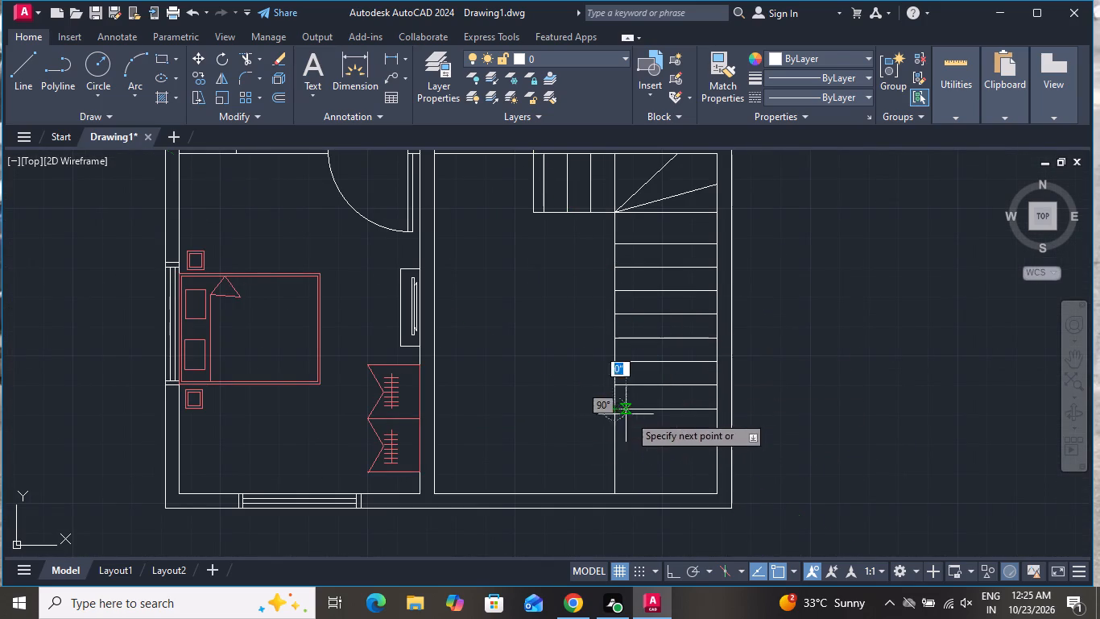
pyautogui.click(718, 461)
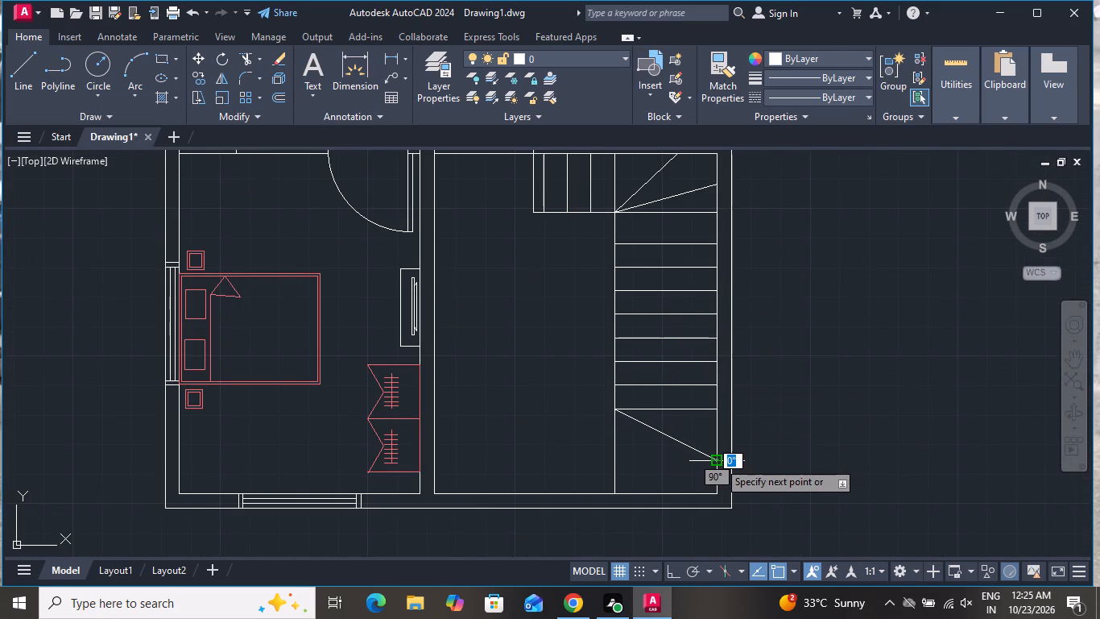
pyautogui.rightClick(718, 461)
pyautogui.click(731, 302)
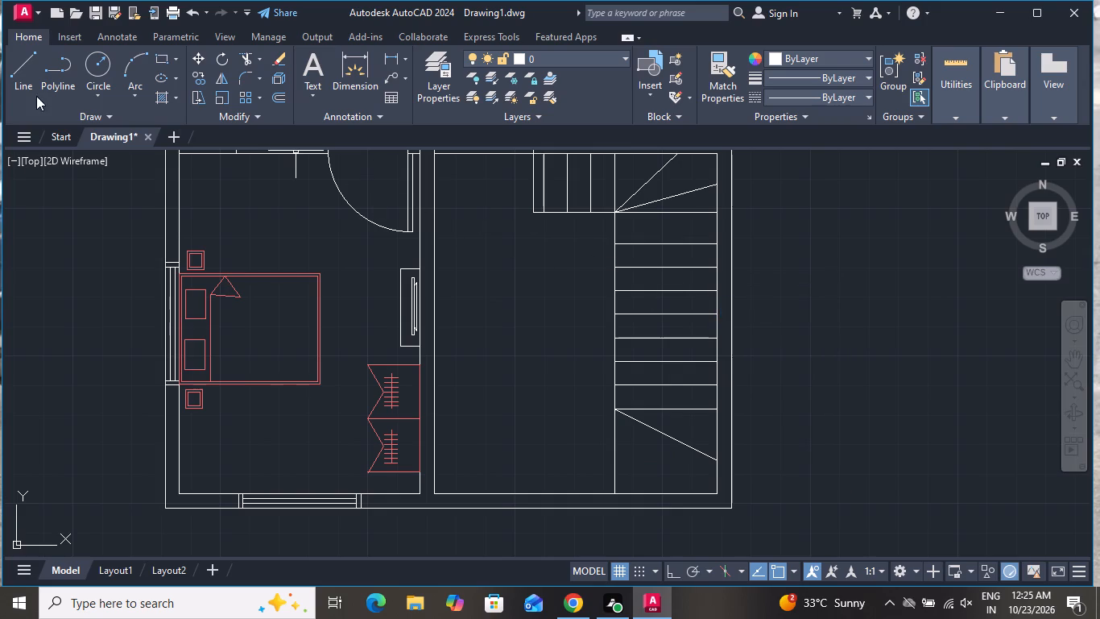
# Draw a second, steeper winder line from the same inner corner down to the bottom inner wall line.
pyautogui.click(28, 80)
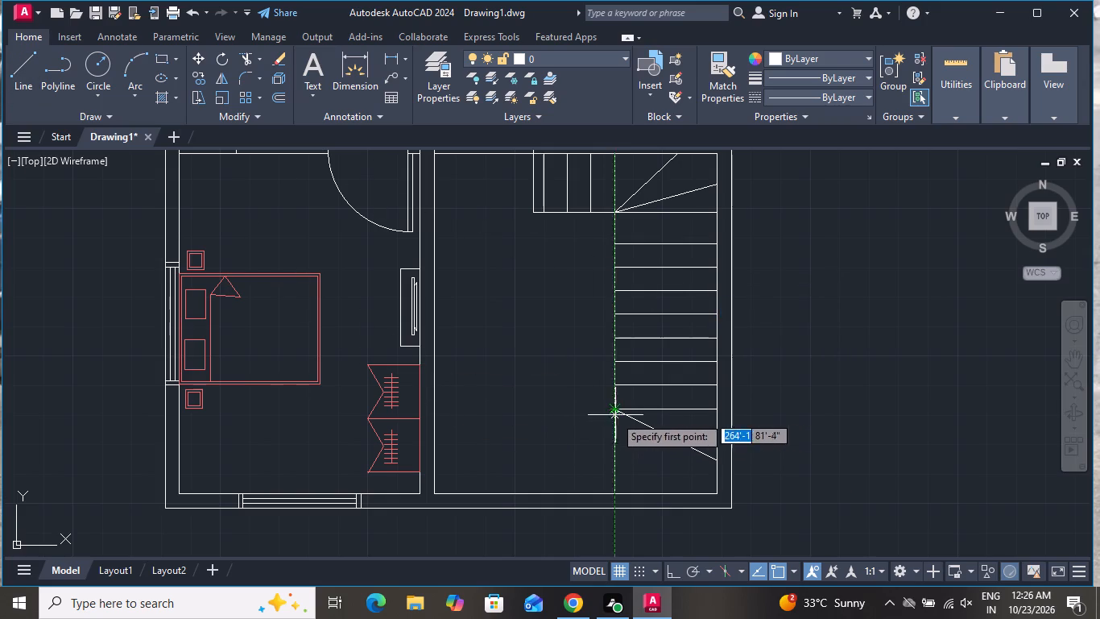
pyautogui.click(612, 416)
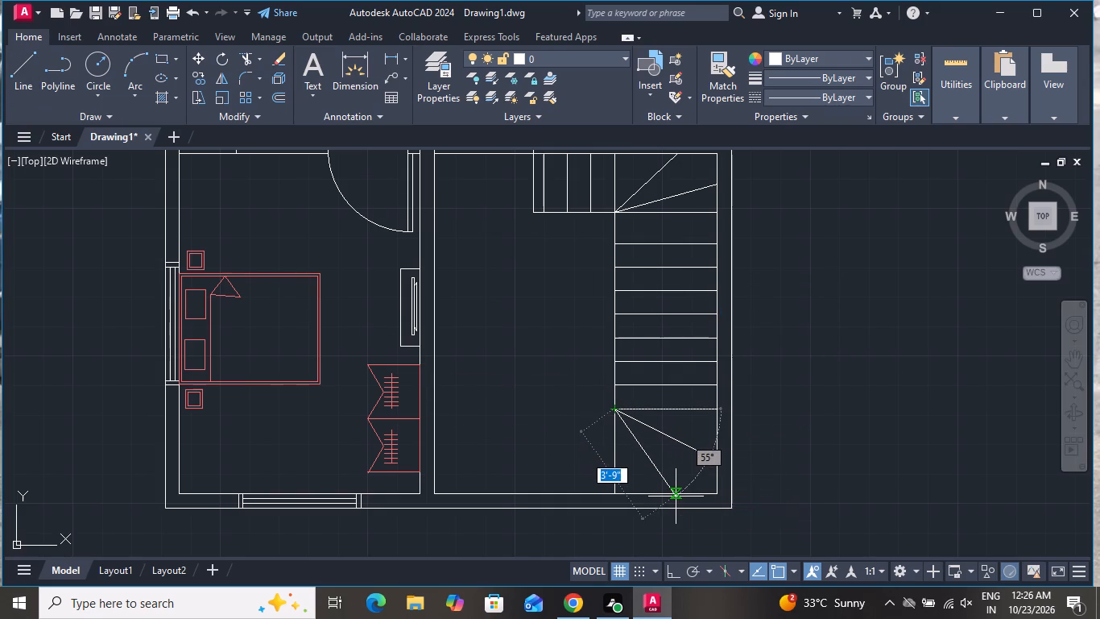
pyautogui.click(668, 495)
pyautogui.rightClick(668, 488)
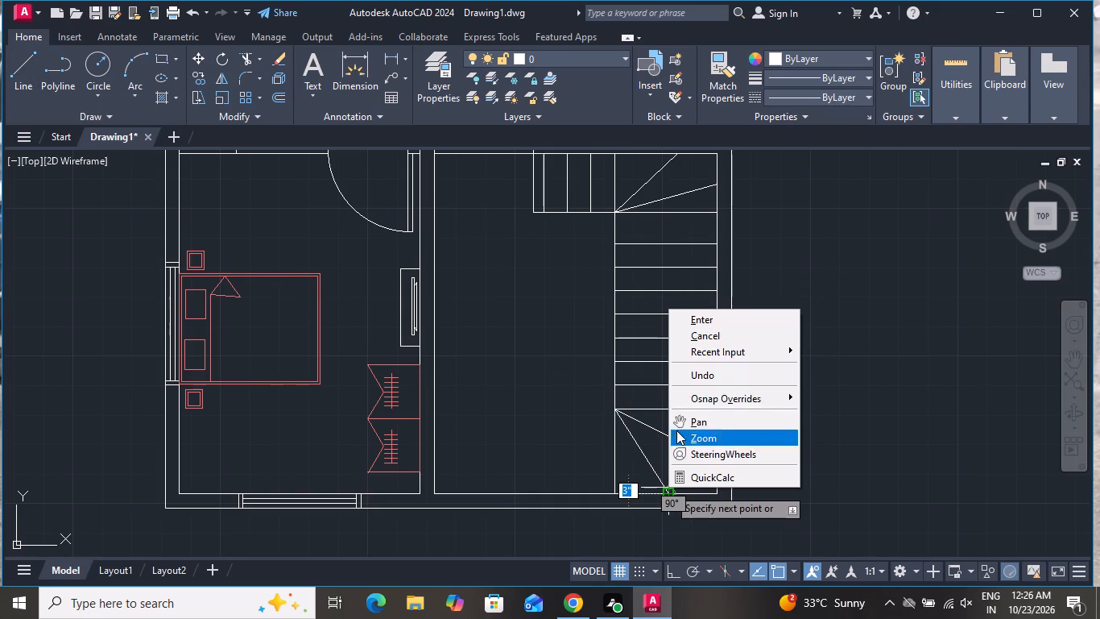
pyautogui.click(681, 339)
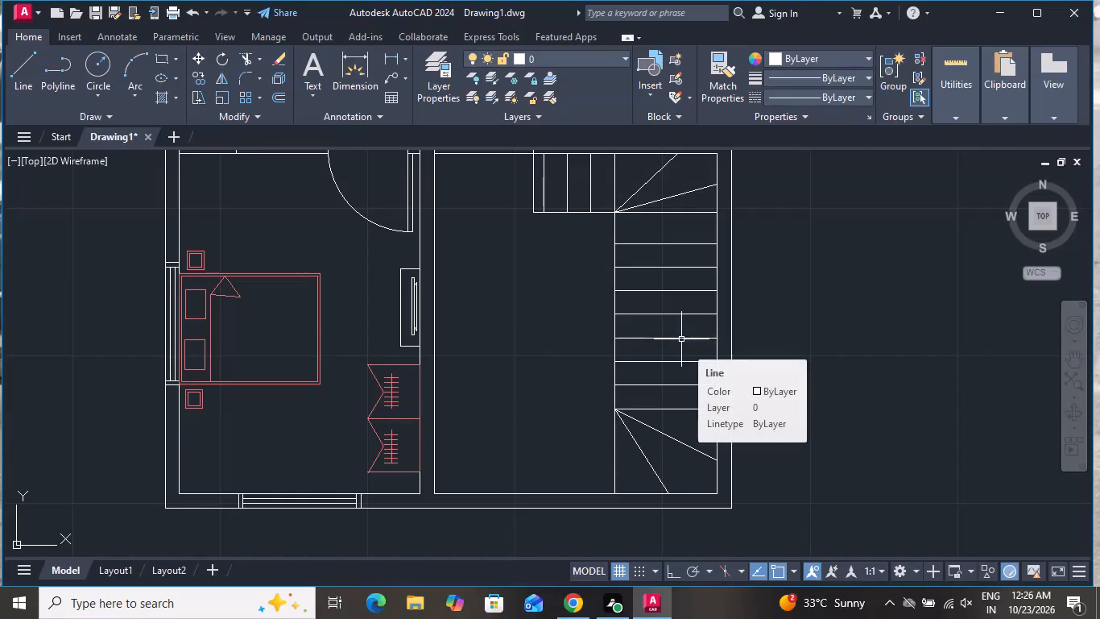
# Draw the upper flight's travel line 4'-11" horizontally from its left end, then with Ortho on straight down to the landing's lower edge.
pyautogui.click(19, 64)
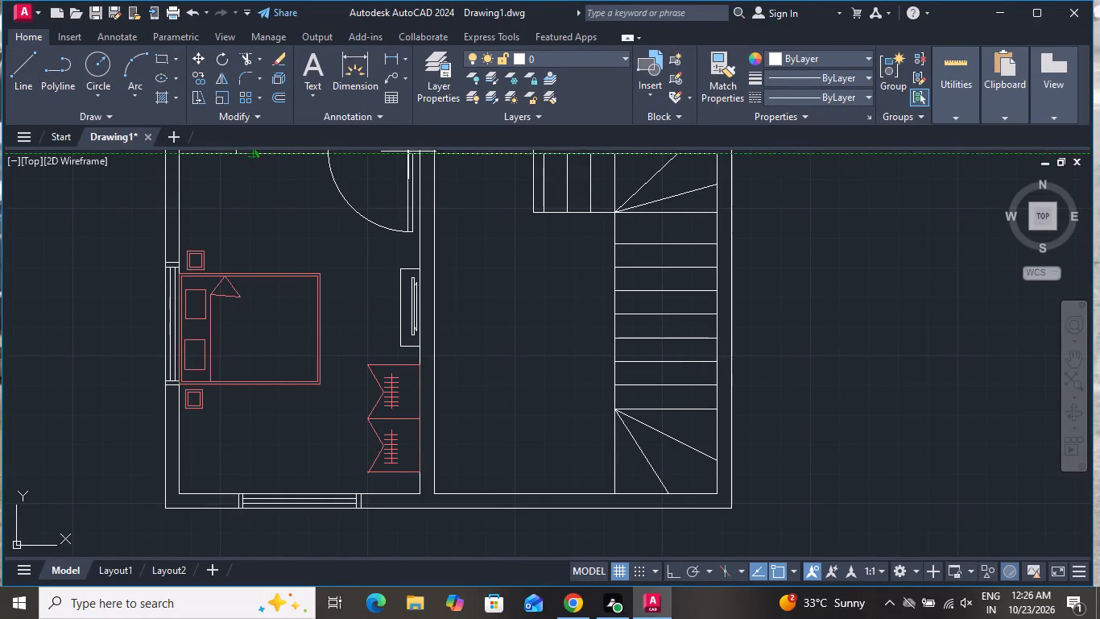
pyautogui.scroll(-1, 527, 251)
pyautogui.scroll(4, 529, 199)
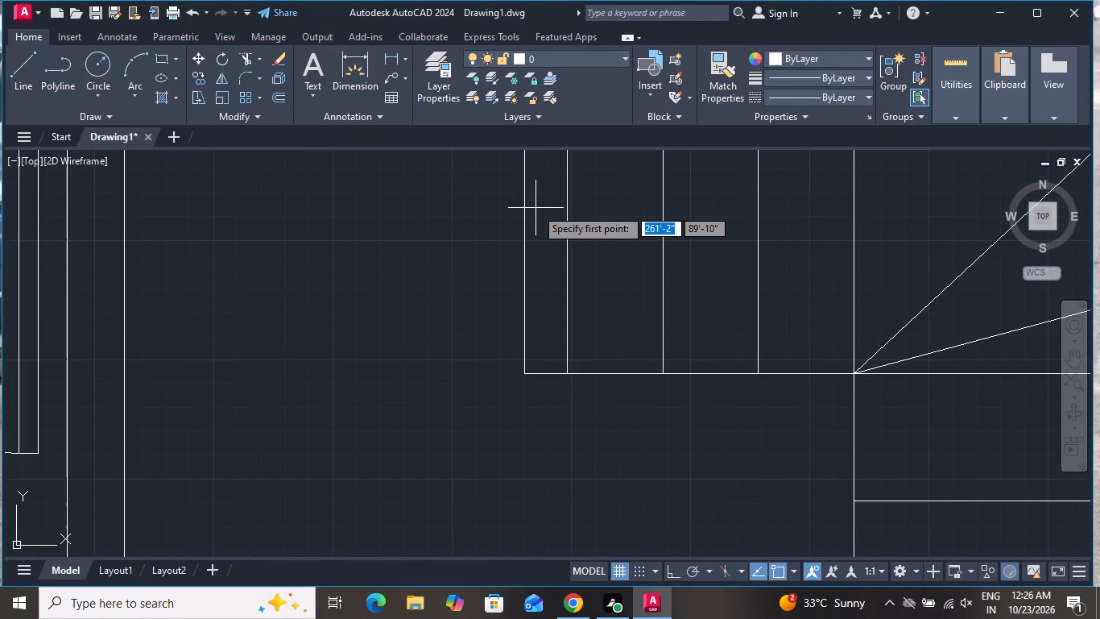
pyautogui.scroll(1, 558, 211)
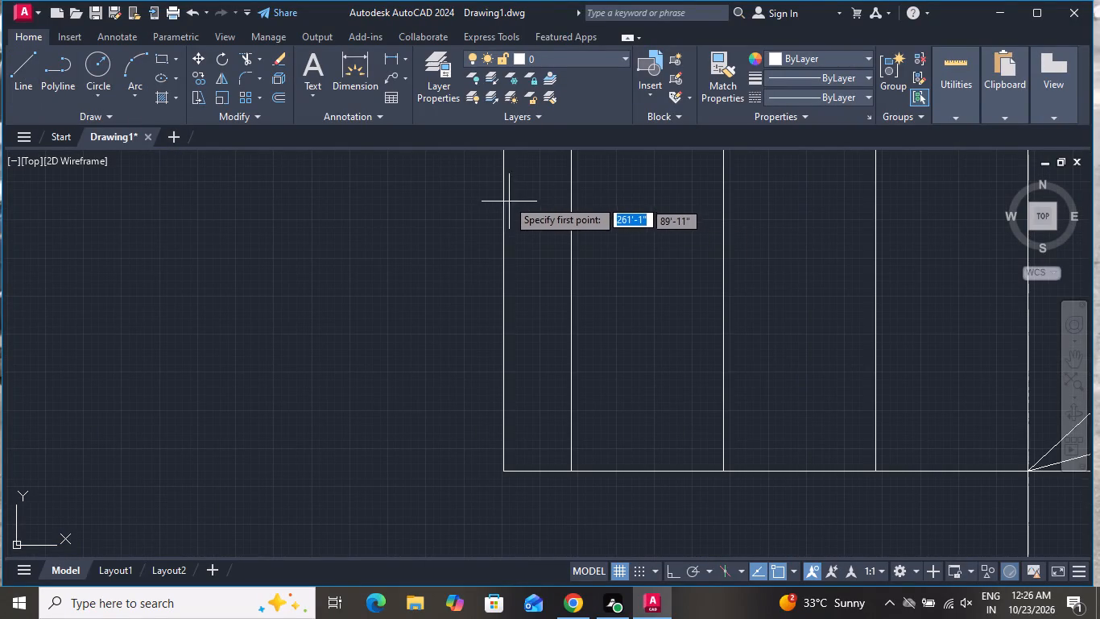
pyautogui.scroll(-3, 506, 174)
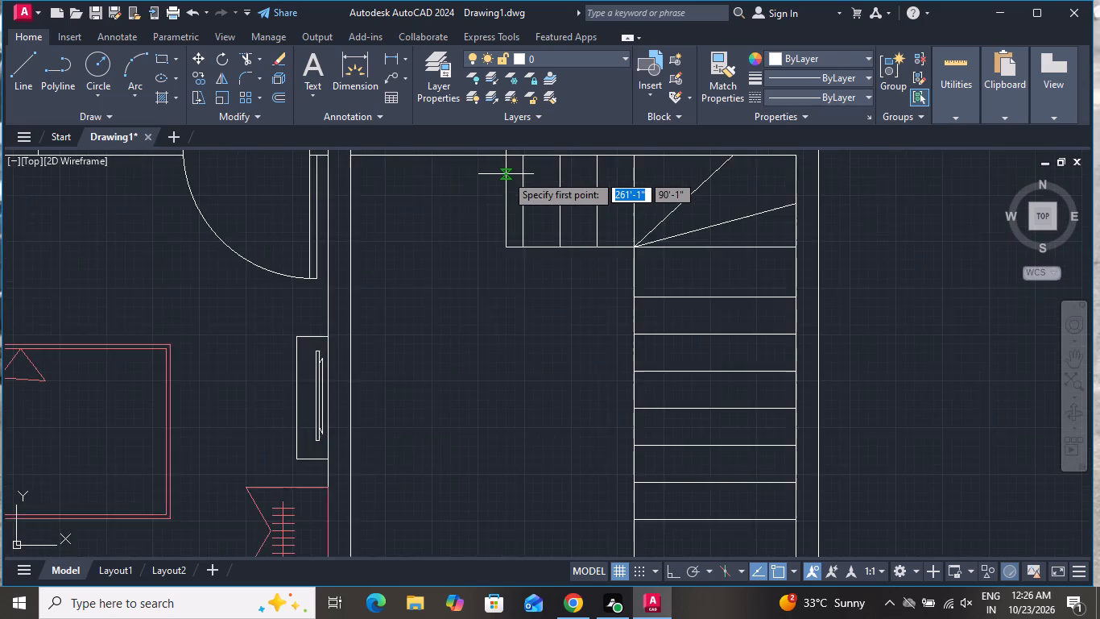
pyautogui.scroll(-1, 506, 174)
pyautogui.click(506, 188)
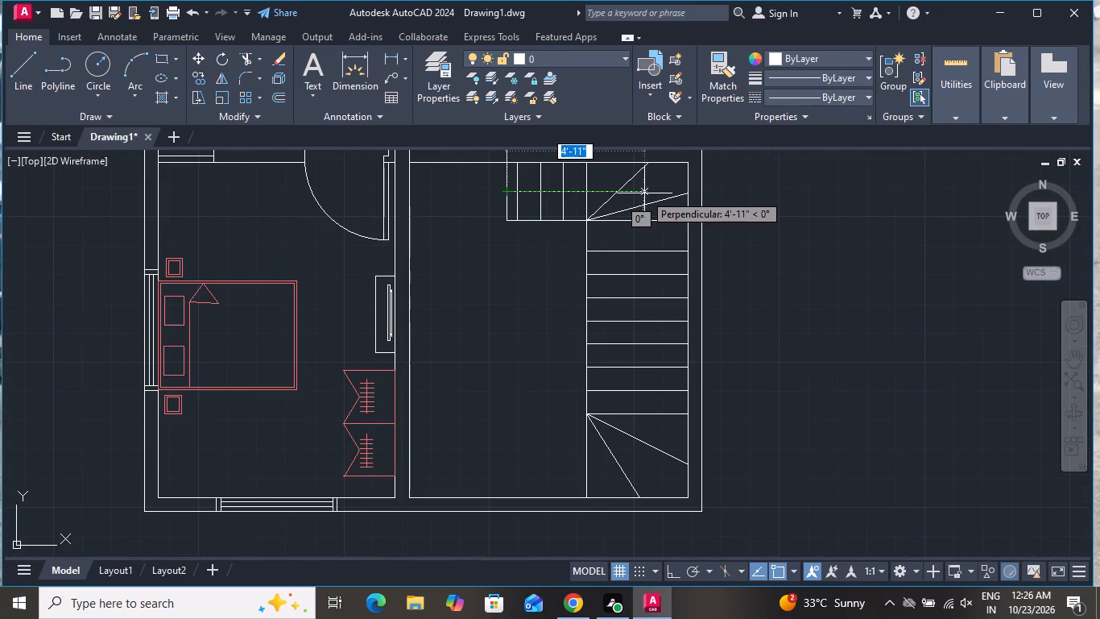
pyautogui.click(644, 193)
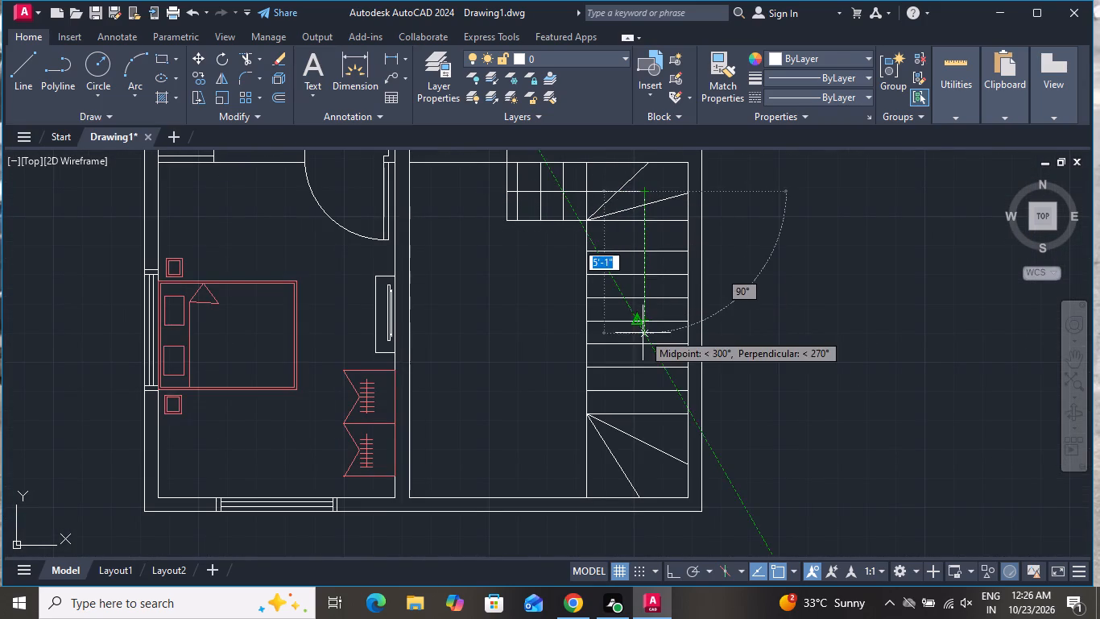
pyautogui.click(675, 574)
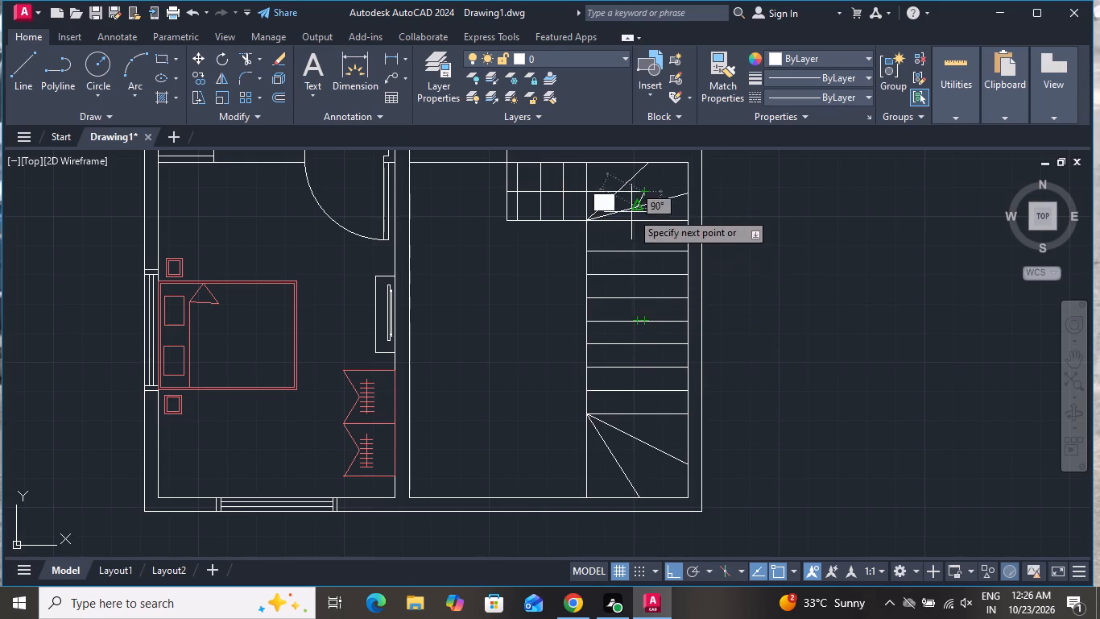
pyautogui.scroll(3, 631, 209)
pyautogui.click(682, 257)
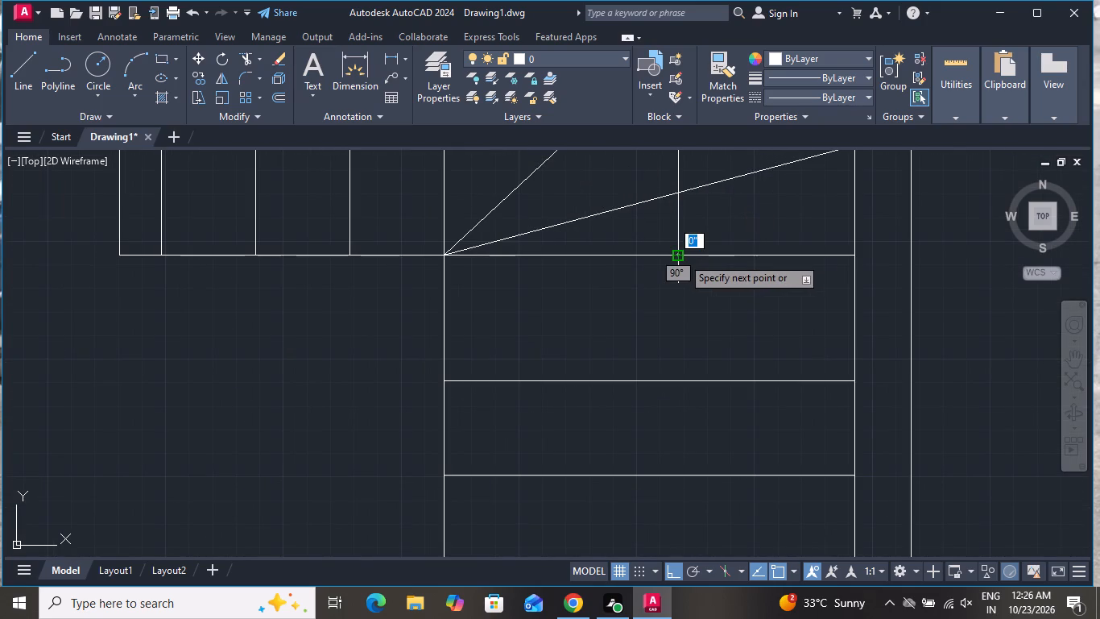
pyautogui.rightClick(682, 257)
pyautogui.click(709, 278)
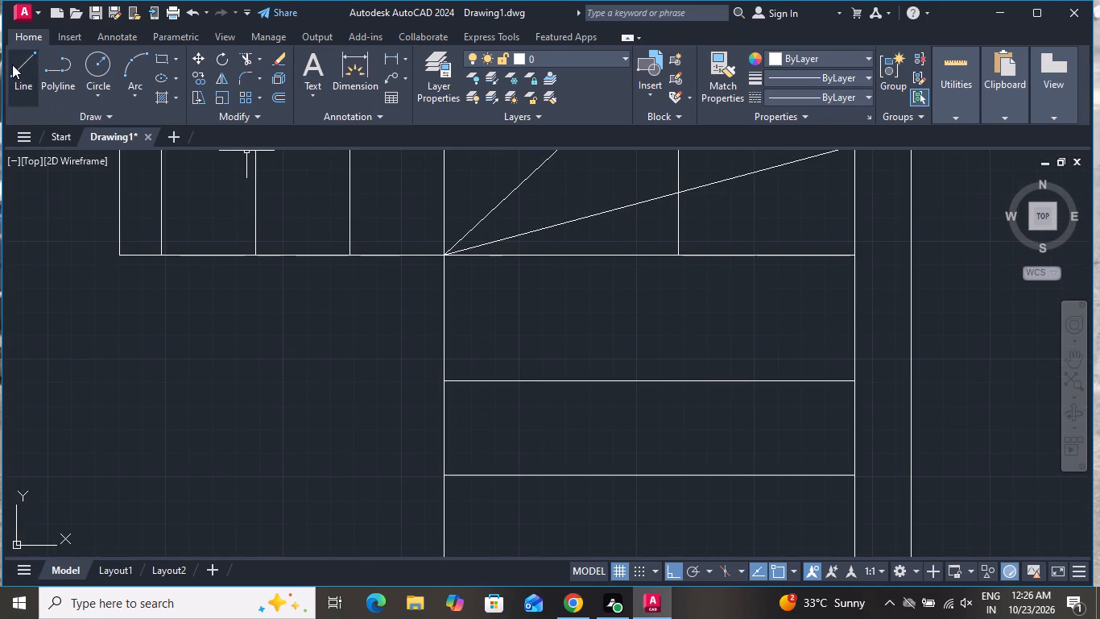
# Draw the lower travel line from the first tread line below the landing down through the treads, then left across the bottom winders.
pyautogui.click(12, 64)
pyautogui.scroll(-2, 442, 256)
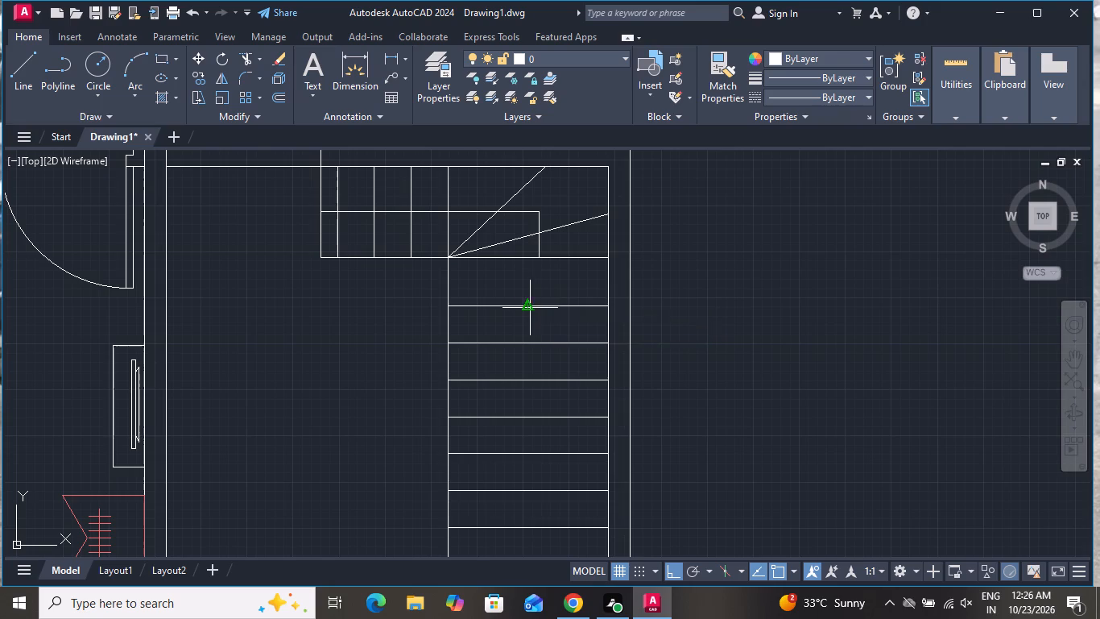
pyautogui.click(536, 305)
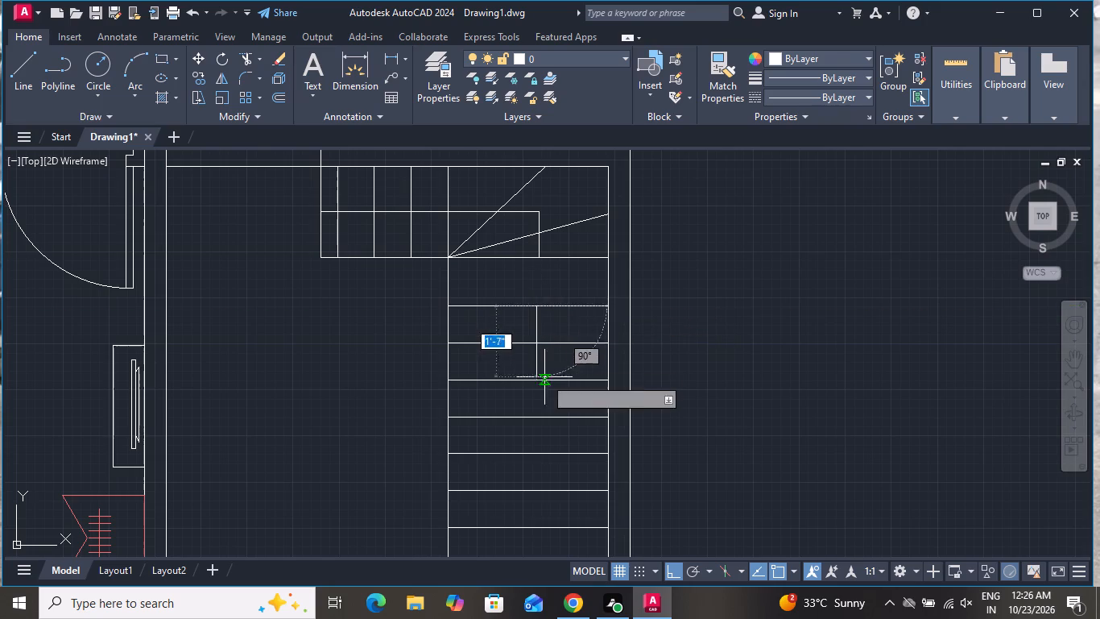
pyautogui.scroll(-4, 549, 339)
pyautogui.scroll(5, 551, 394)
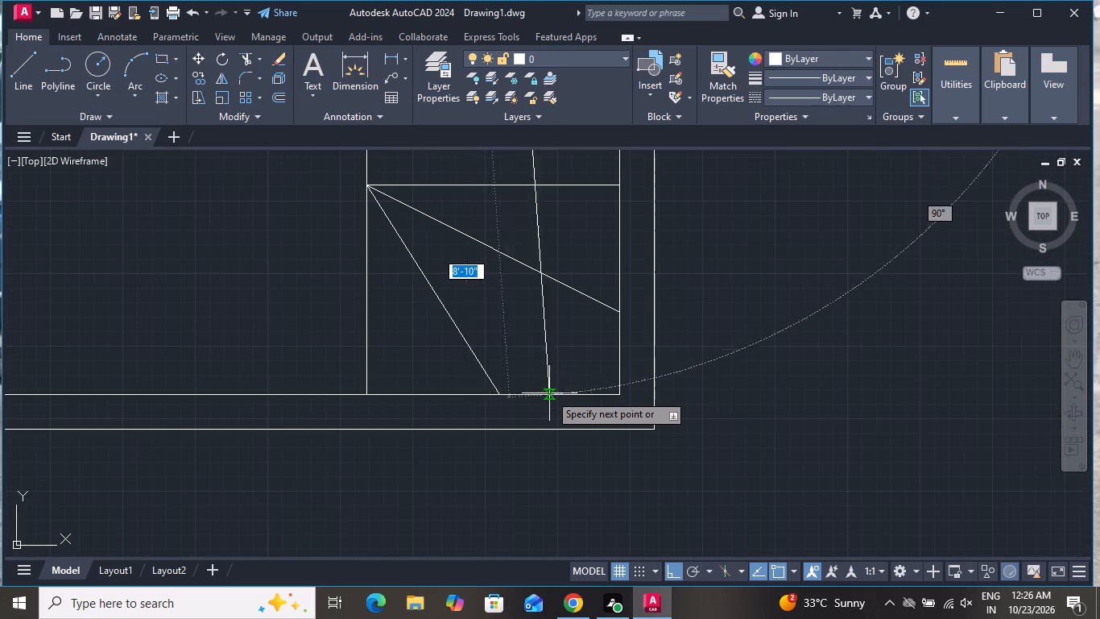
pyautogui.click(514, 358)
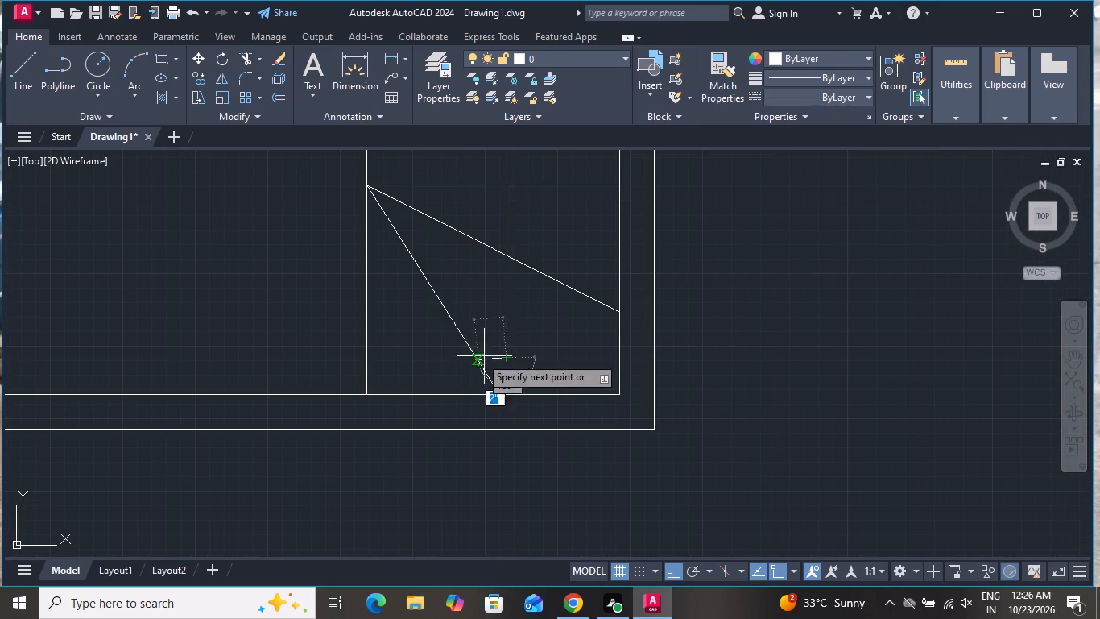
pyautogui.click(365, 355)
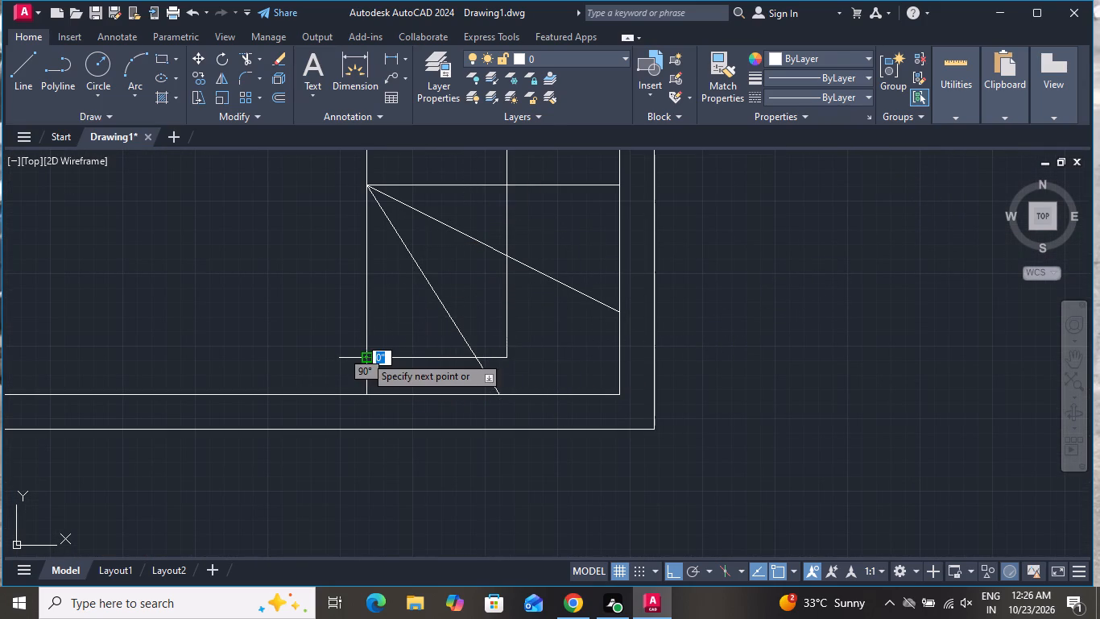
pyautogui.rightClick(365, 355)
pyautogui.click(405, 381)
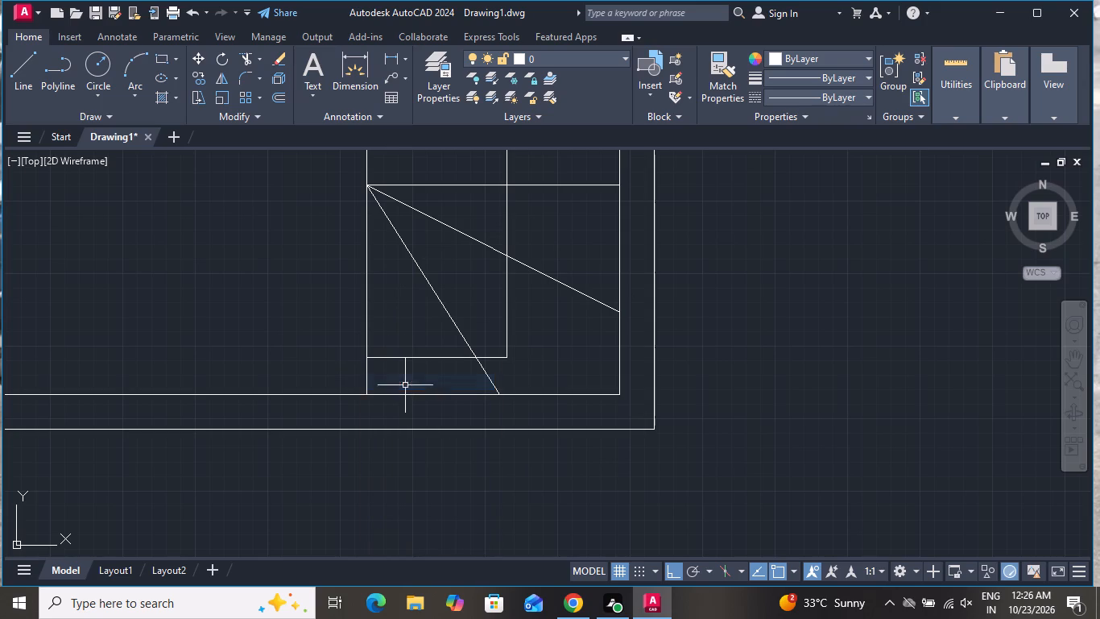
# Draw a short horizontal line across the top end of the central room's left wall, just below the bathroom.
pyautogui.scroll(-5, 407, 388)
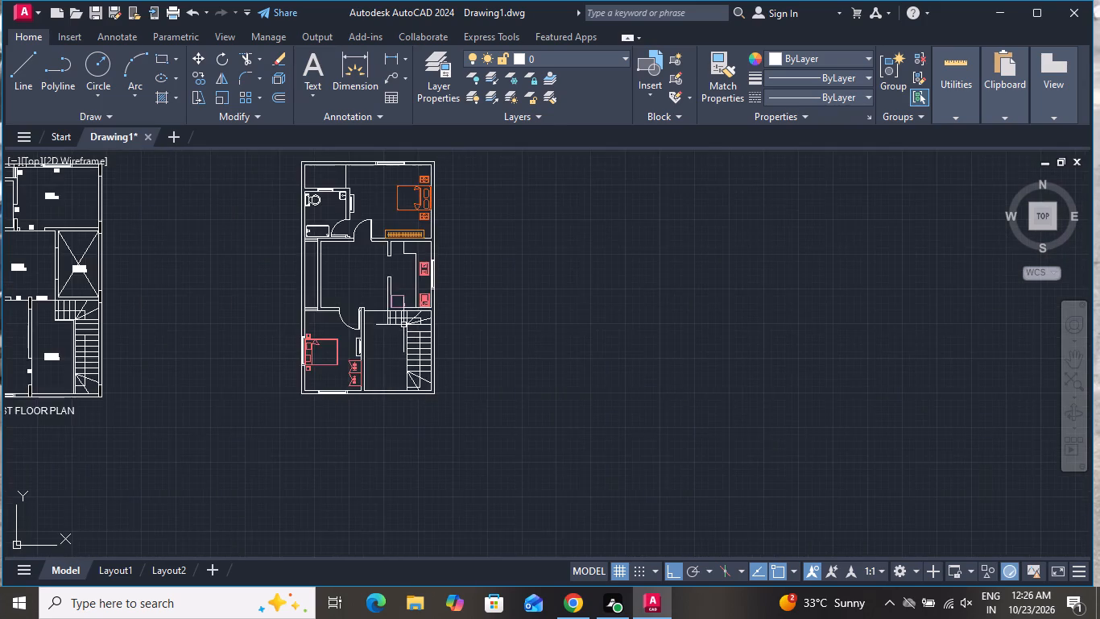
pyautogui.scroll(3, 383, 292)
pyautogui.scroll(-1, 418, 321)
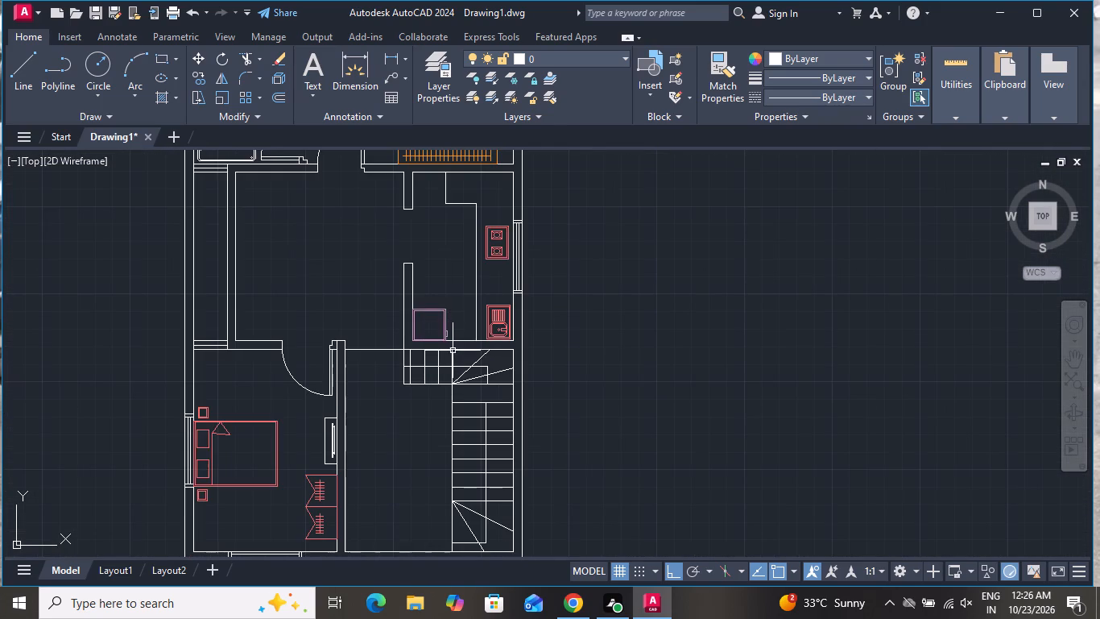
pyautogui.scroll(-1, 424, 342)
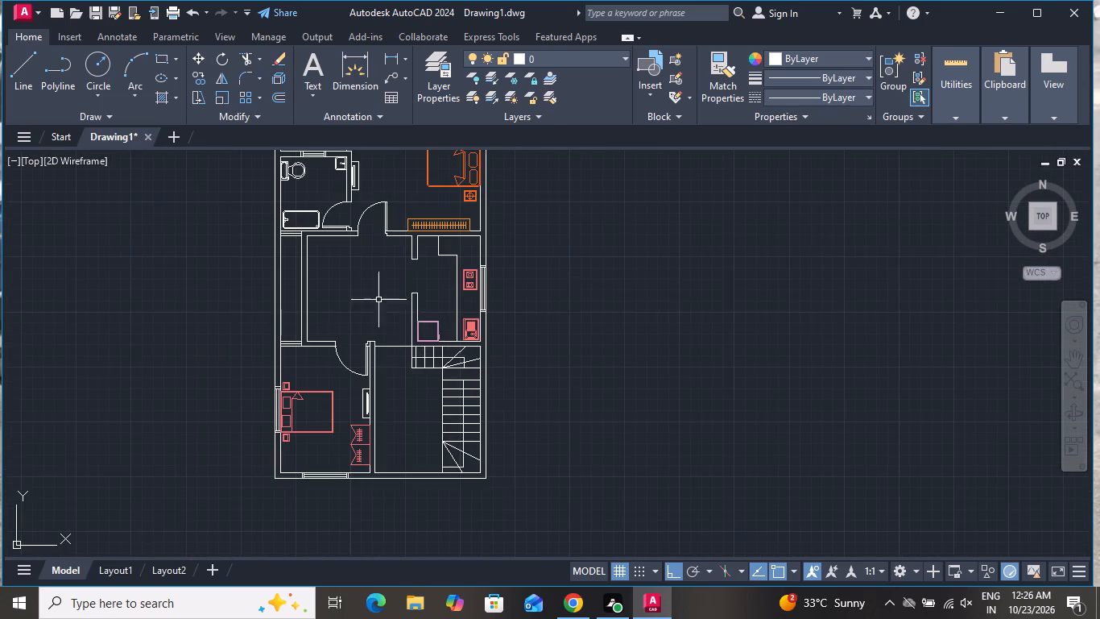
pyautogui.scroll(-1, 343, 285)
pyautogui.scroll(2, 358, 185)
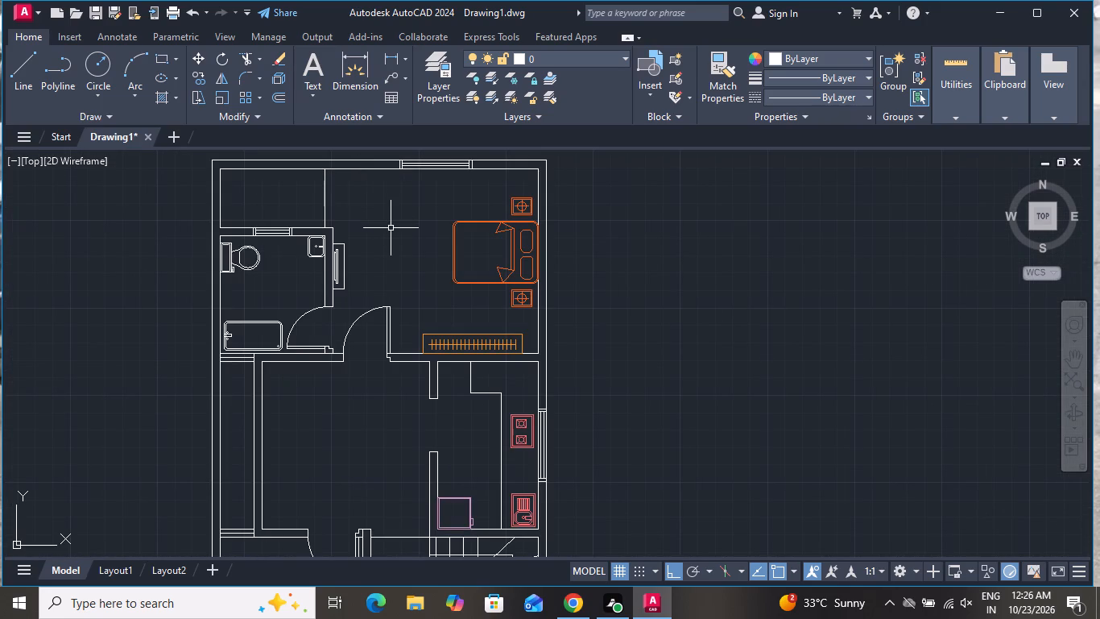
pyautogui.scroll(-1, 394, 232)
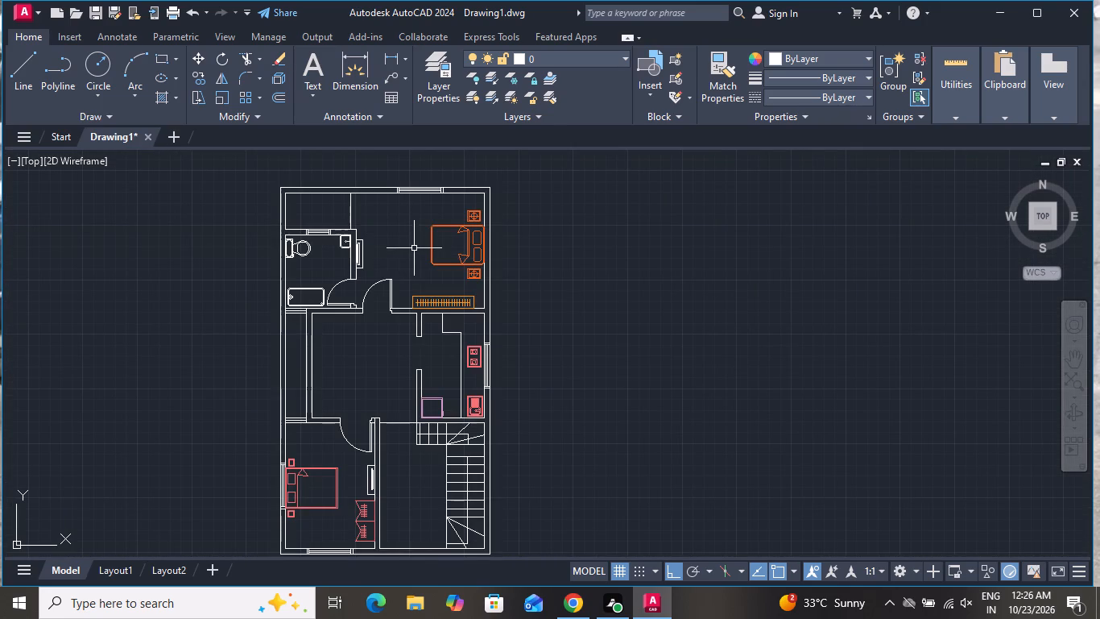
pyautogui.click(13, 64)
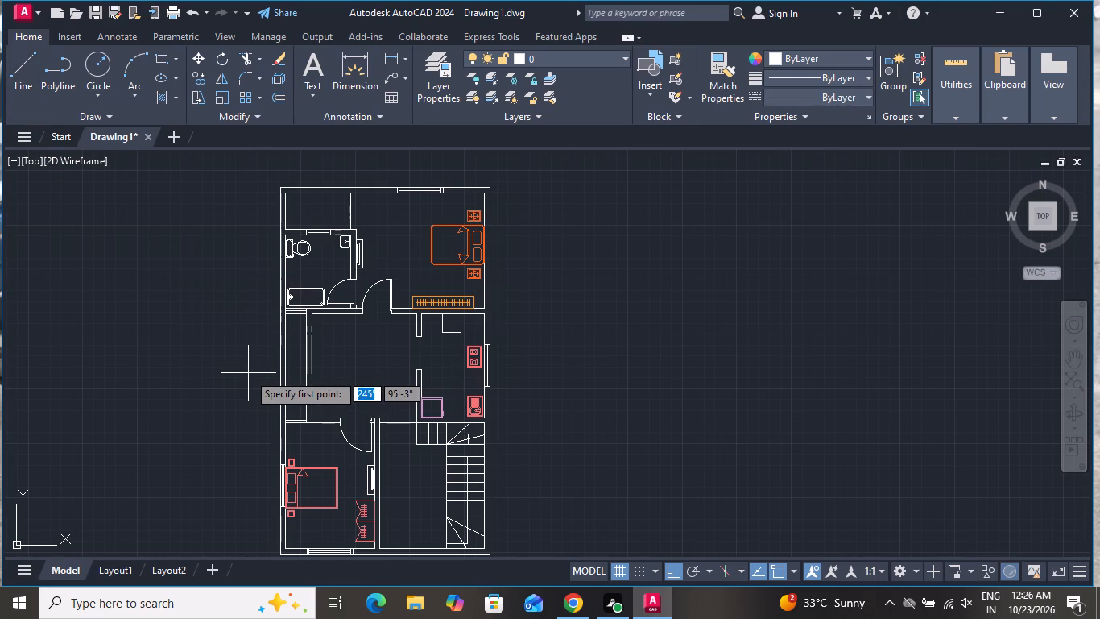
pyautogui.scroll(3, 302, 302)
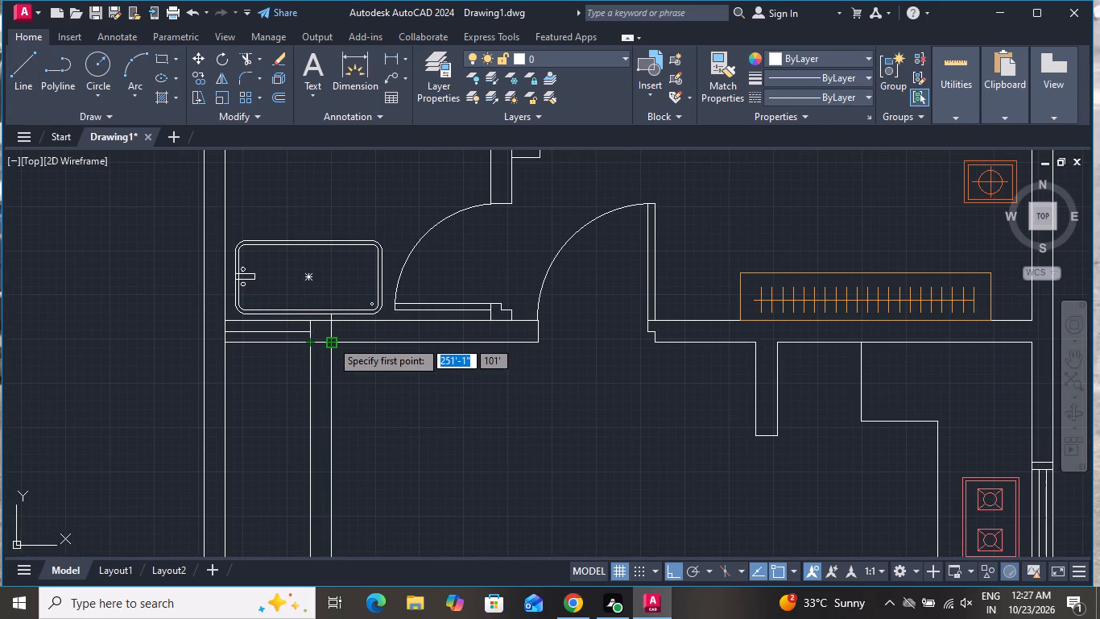
pyautogui.click(331, 340)
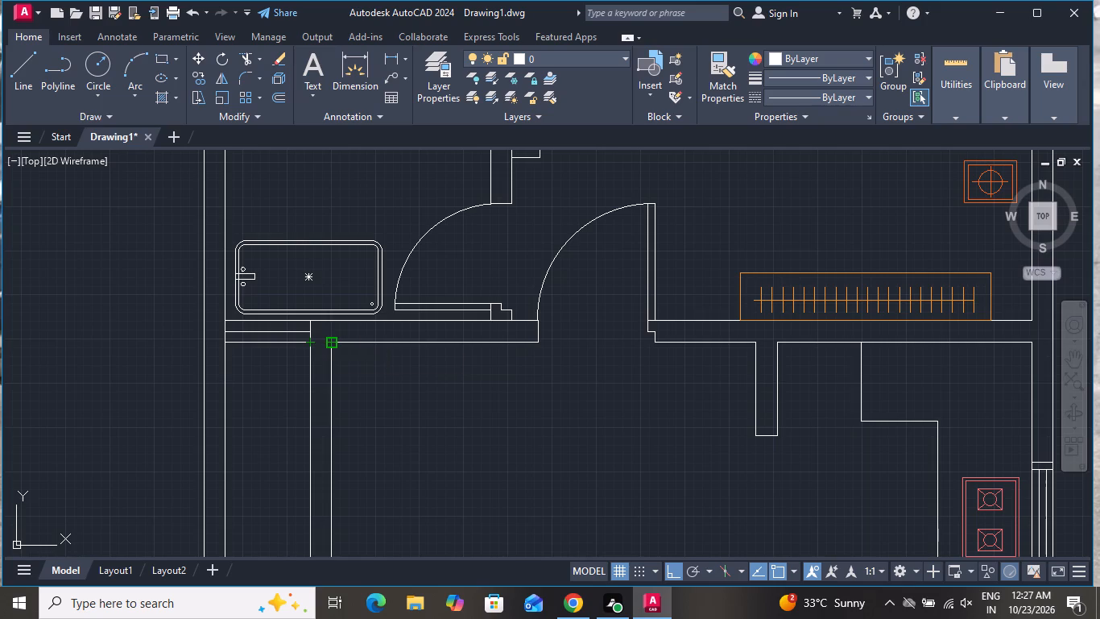
pyautogui.click(305, 339)
pyautogui.rightClick(304, 339)
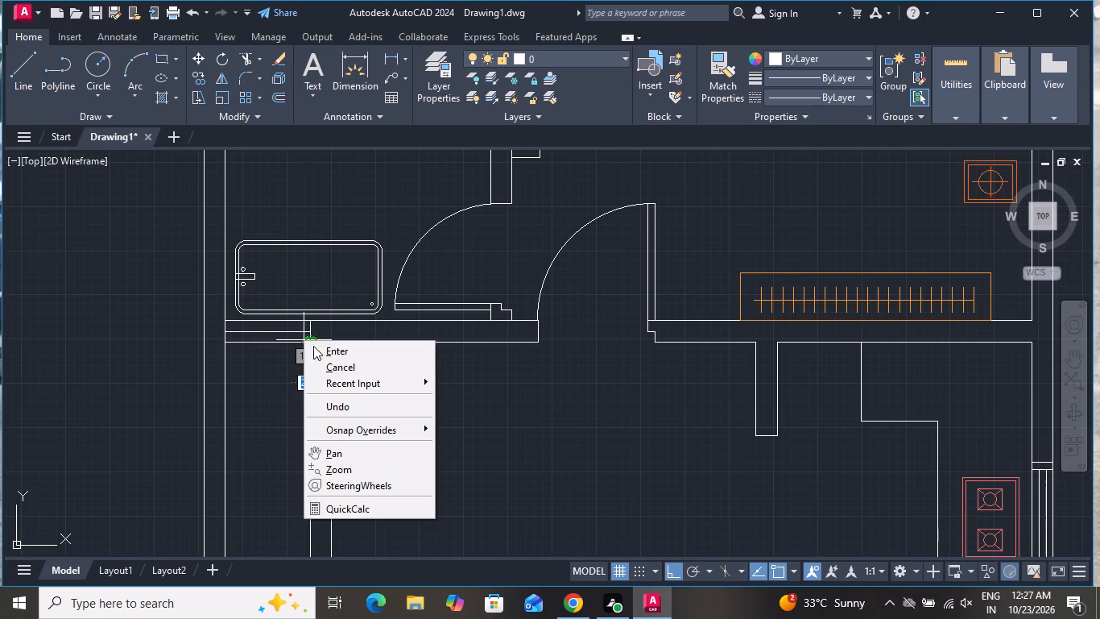
pyautogui.click(325, 367)
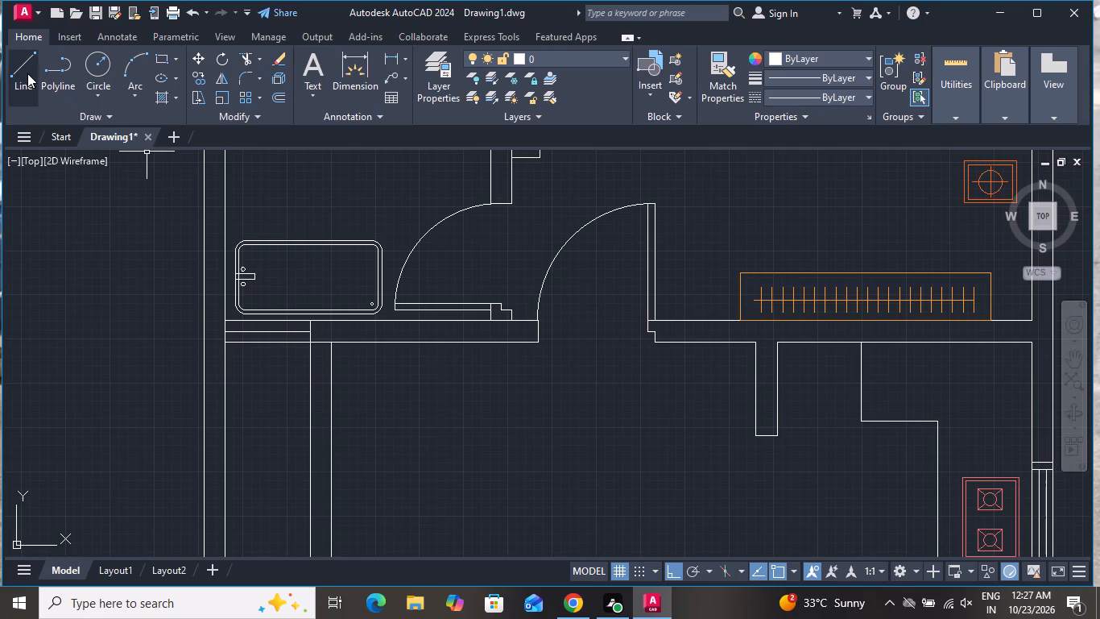
# Draw a short horizontal line across the central room's left wall, joining its two wall lines some distance below the bathroom.
pyautogui.click(27, 73)
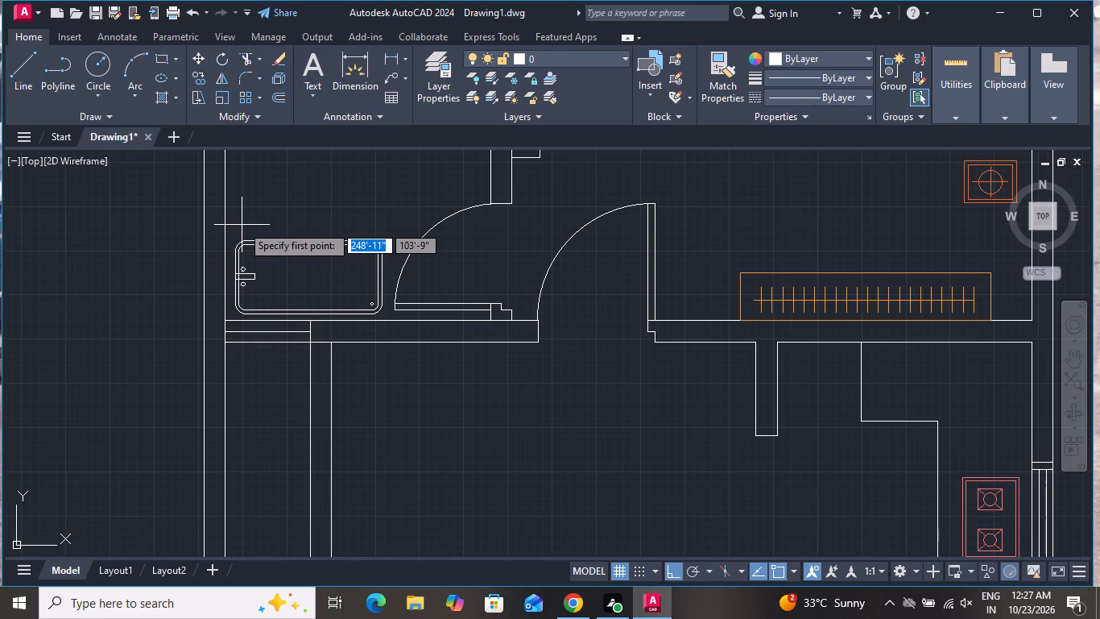
pyautogui.scroll(-1, 317, 315)
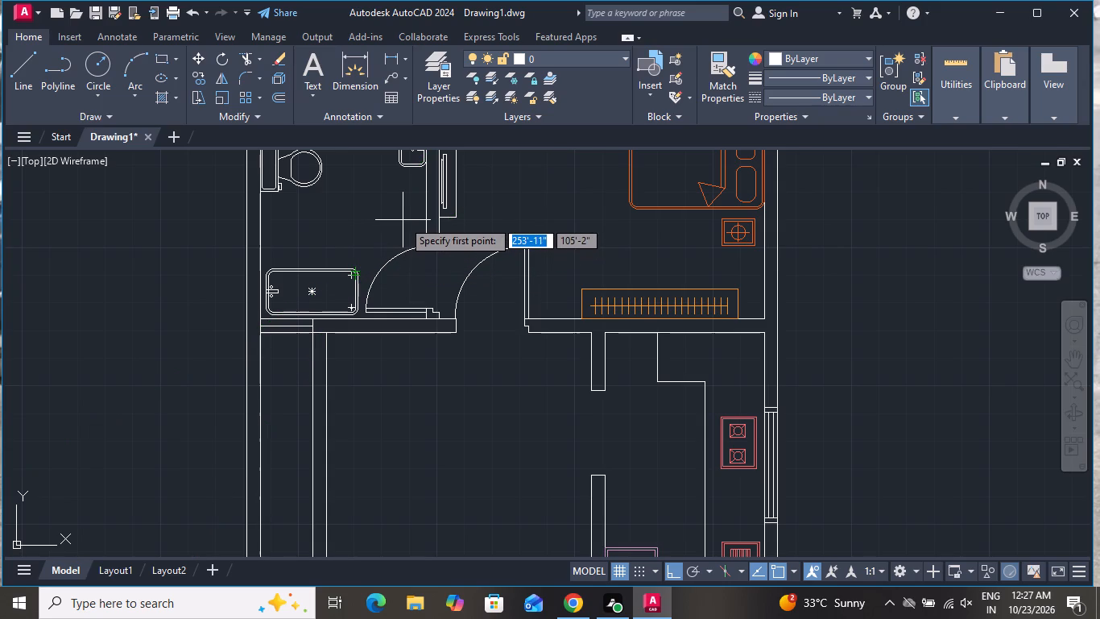
pyautogui.scroll(-1, 535, 346)
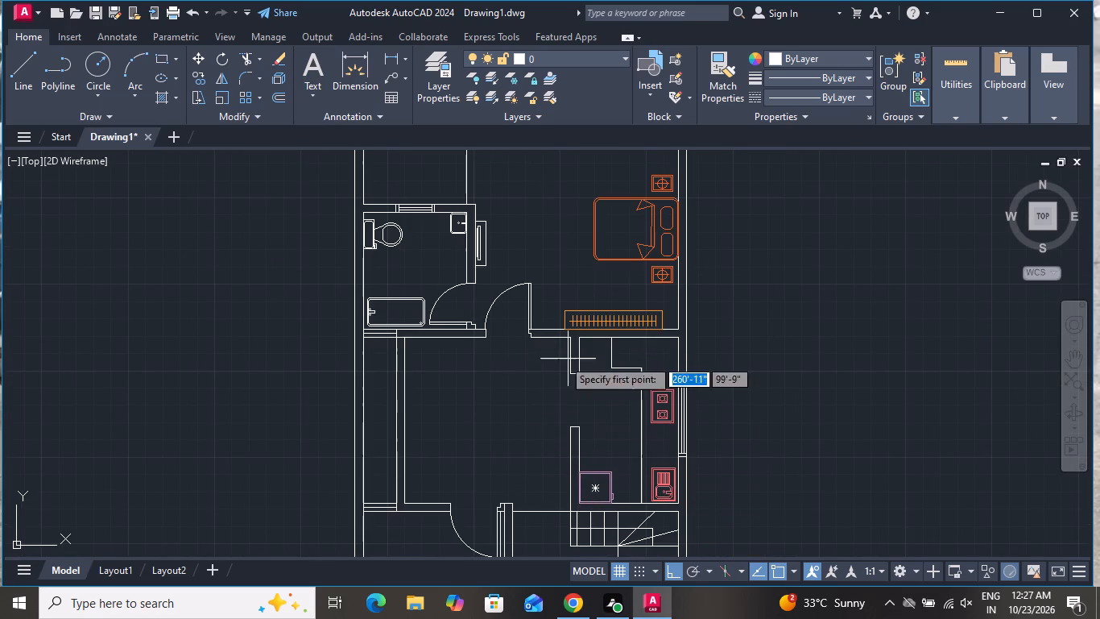
pyautogui.scroll(2, 397, 378)
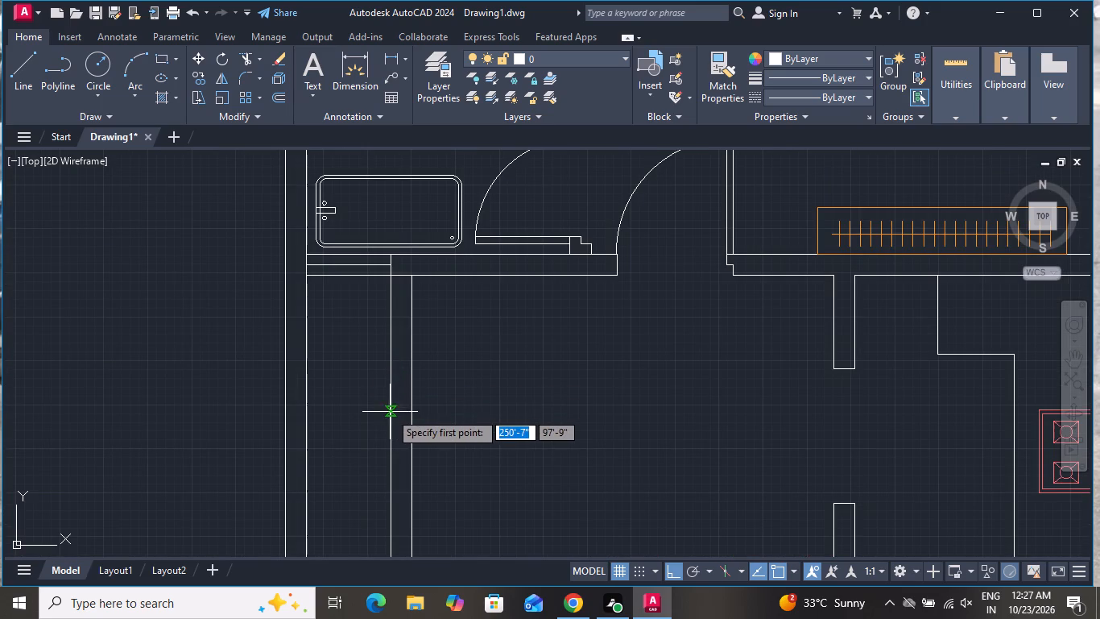
pyautogui.click(391, 412)
pyautogui.click(415, 413)
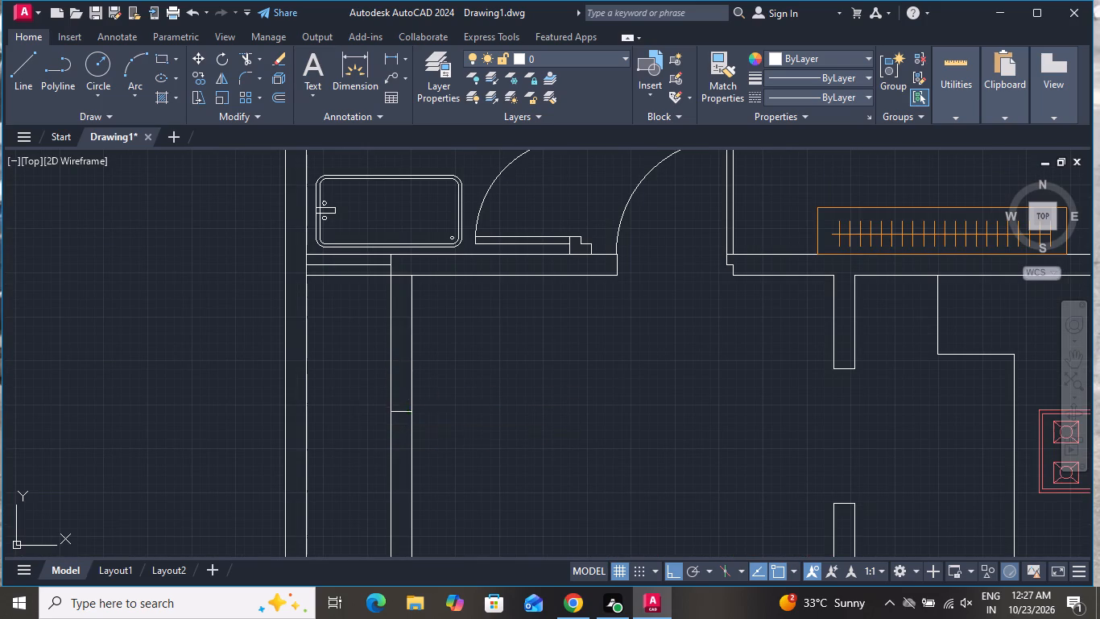
pyautogui.rightClick(415, 413)
pyautogui.click(440, 261)
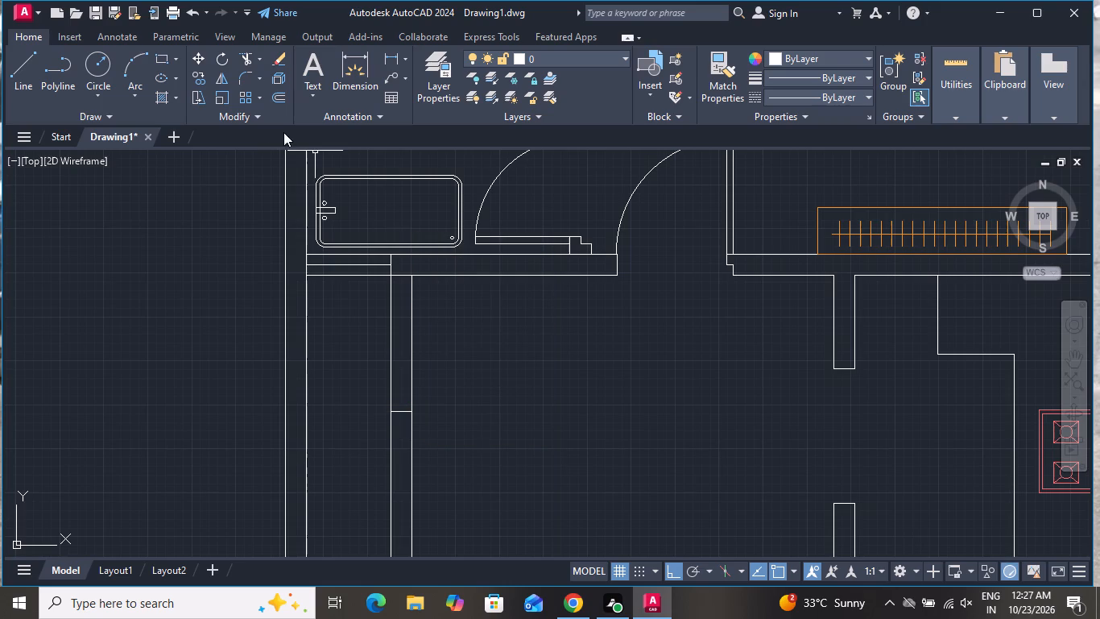
# Trim the room-side line of the central room's left wall between the bathroom wall and the new short cross line.
pyautogui.click(248, 60)
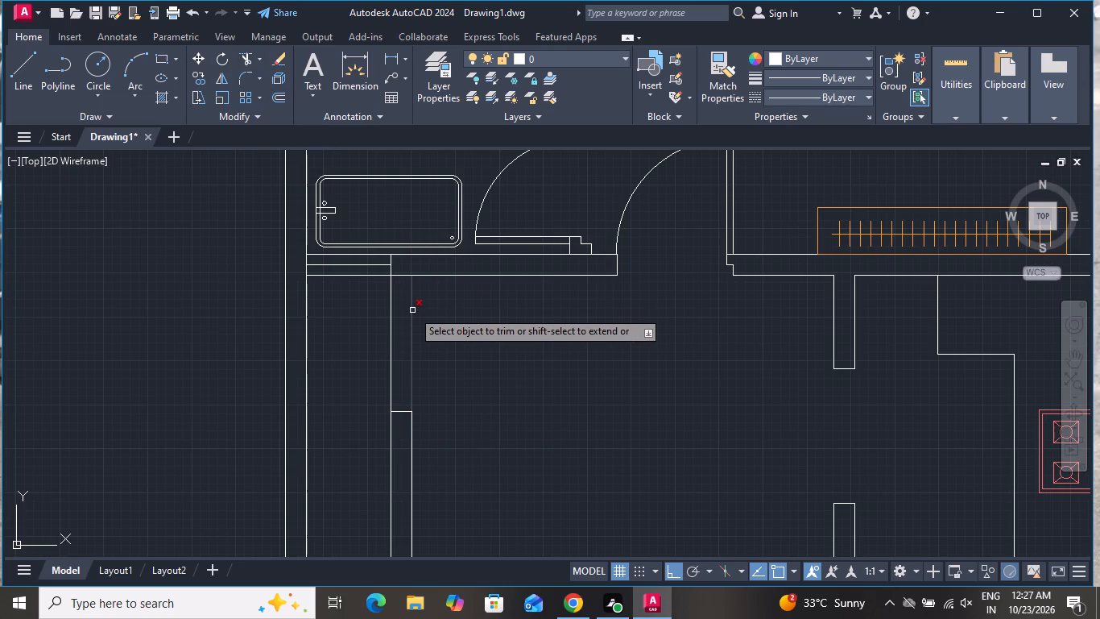
pyautogui.click(412, 310)
pyautogui.rightClick(487, 353)
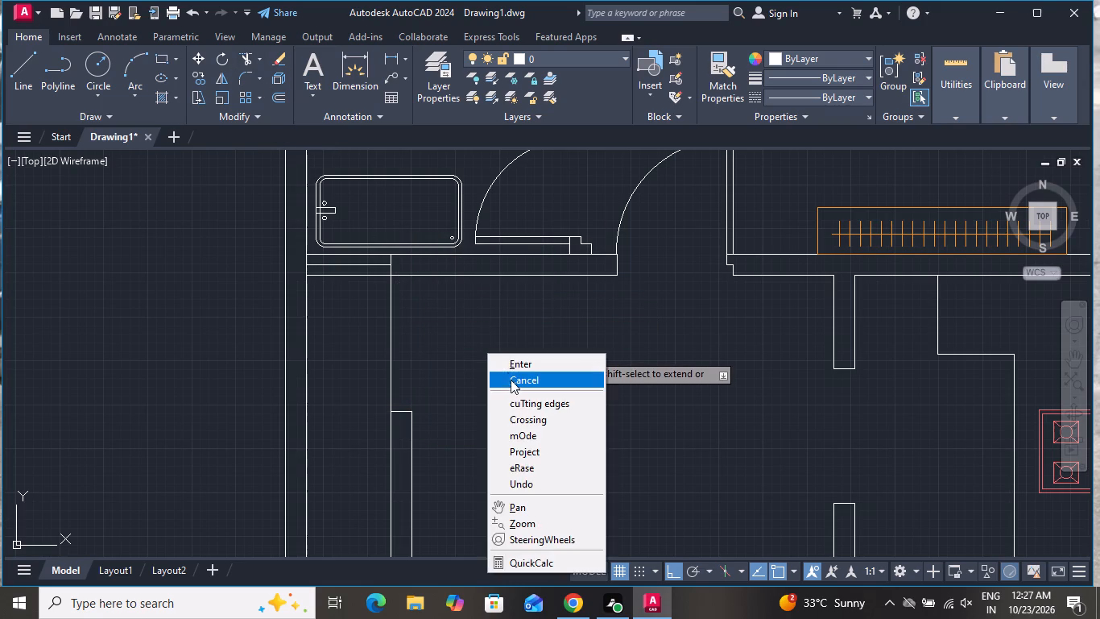
pyautogui.click(511, 381)
# Insert the Trees - Imperial block from the architectural tool palette in the empty space just above the furnished floor plan.
pyautogui.scroll(-3, 511, 377)
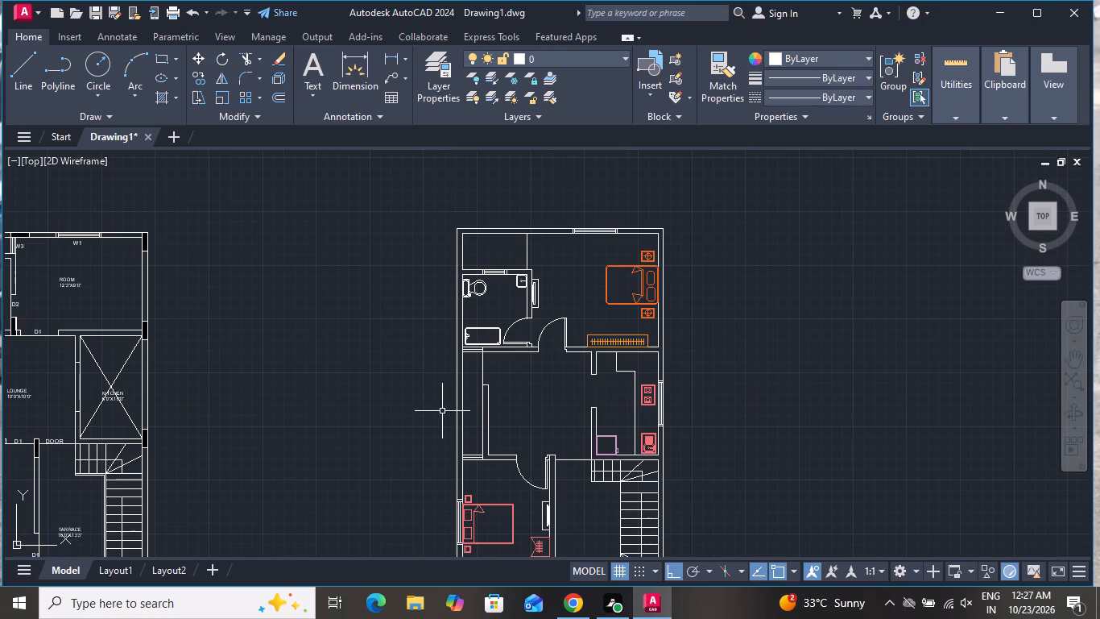
pyautogui.scroll(2, 441, 411)
pyautogui.scroll(-3, 441, 411)
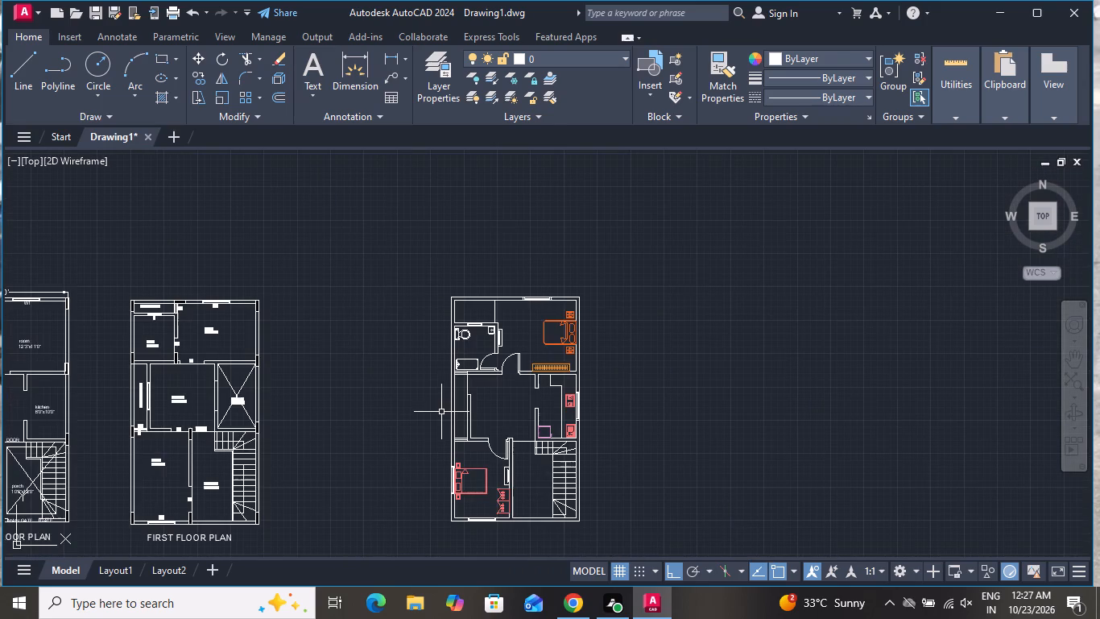
pyautogui.press('t')
pyautogui.write('P')
pyautogui.press('space')
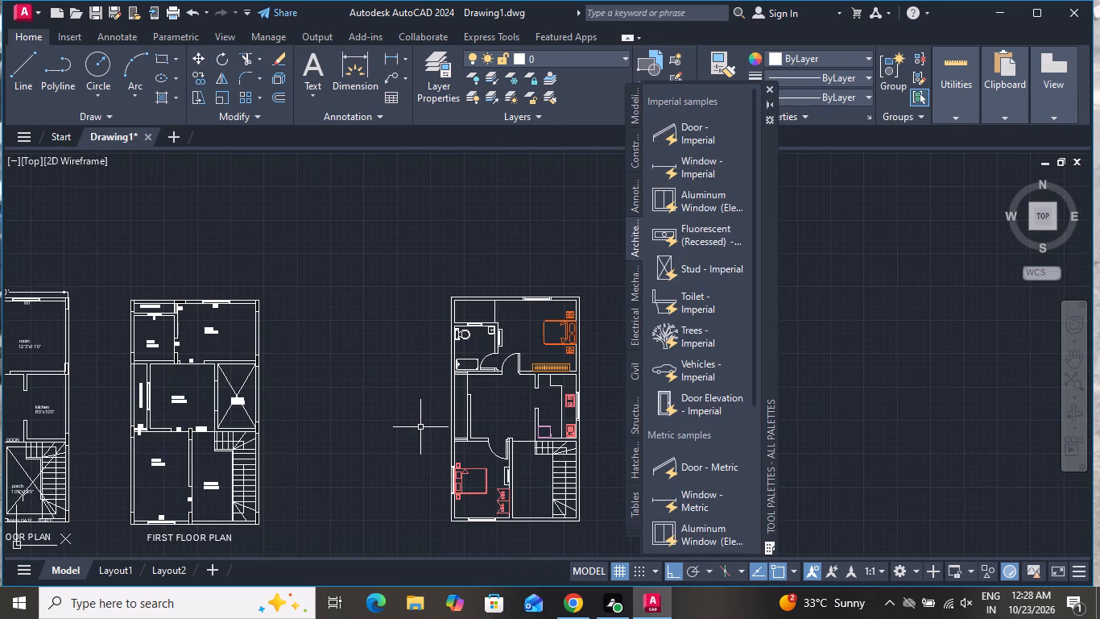
pyautogui.moveTo(677, 322); pyautogui.dragTo(521, 255)
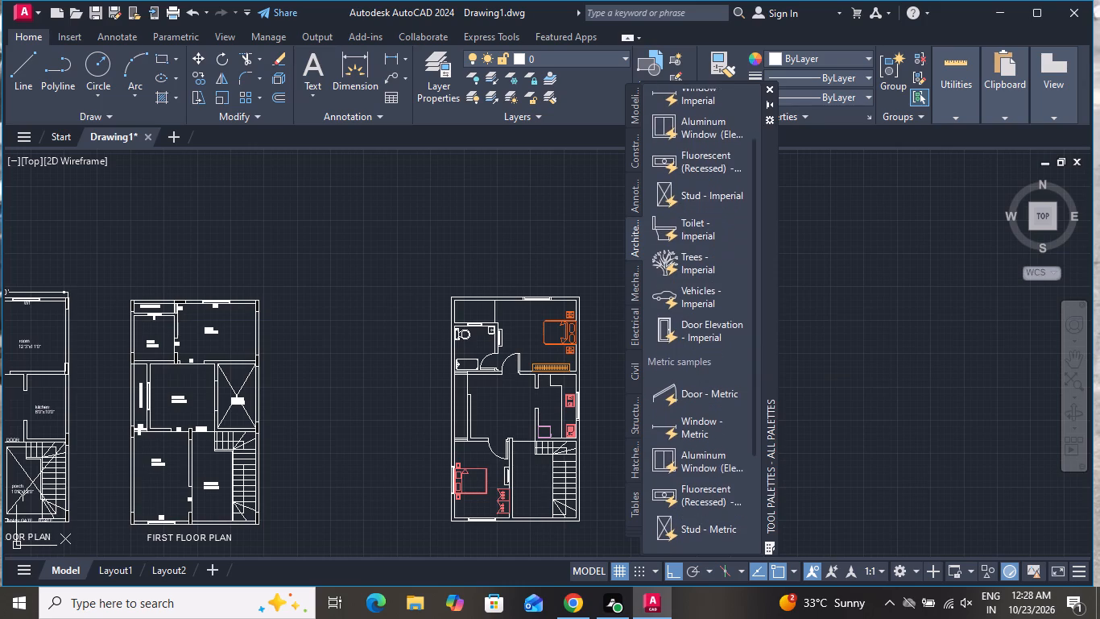
pyautogui.moveTo(521, 255); pyautogui.dragTo(516, 251)
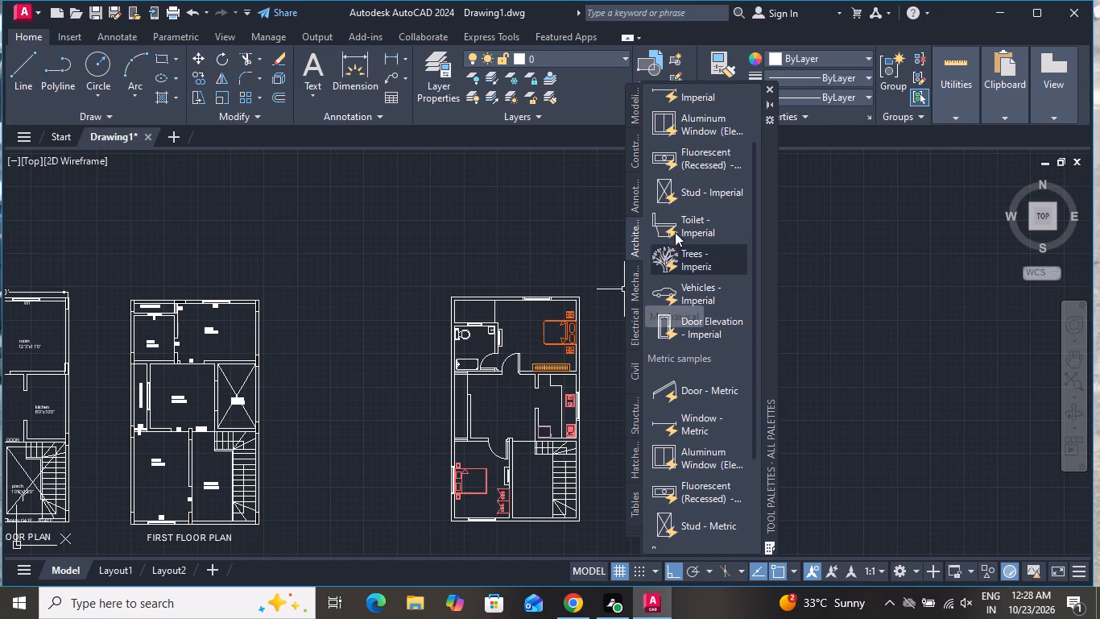
pyautogui.moveTo(675, 259); pyautogui.dragTo(505, 254)
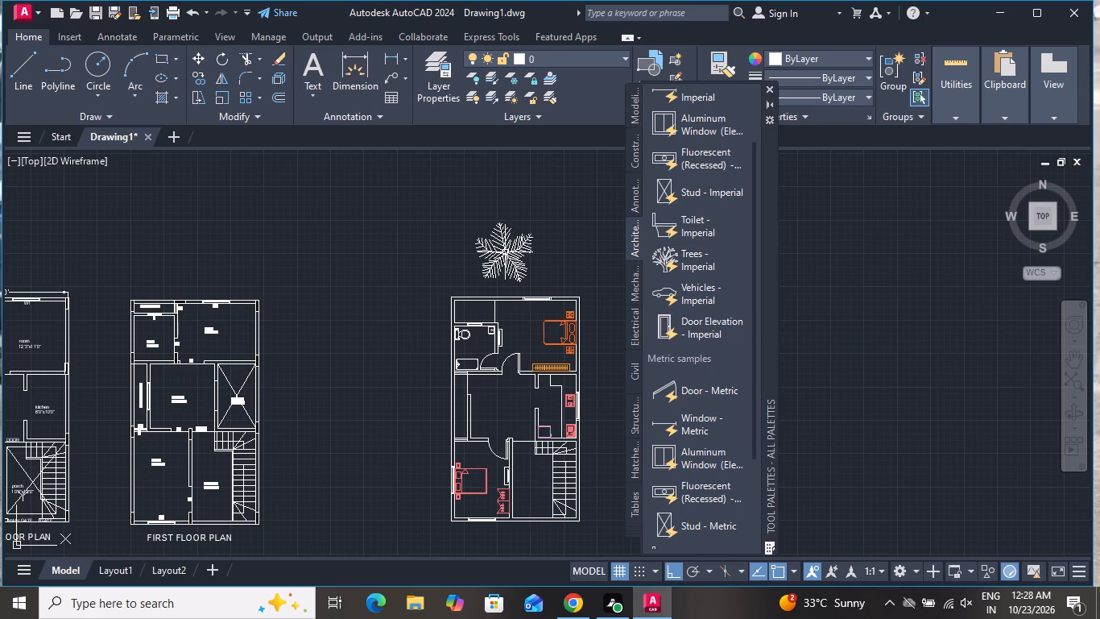
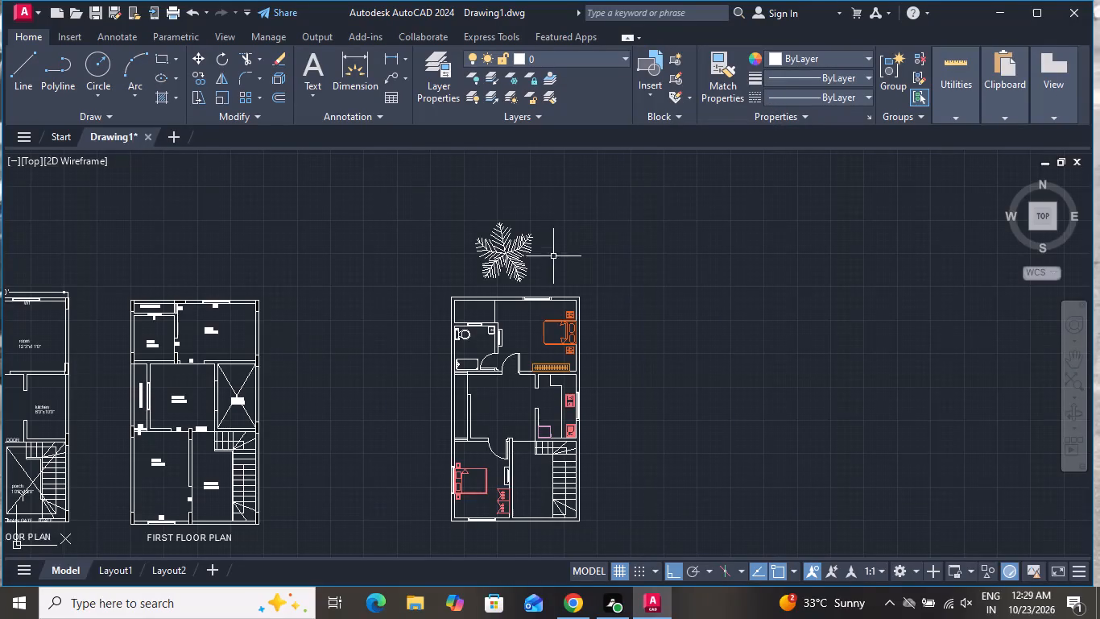
# Edit the Trees - Imperial block definition, recolour all its palm linework green, and save the changes to the block.
pyautogui.doubleClick(517, 259)
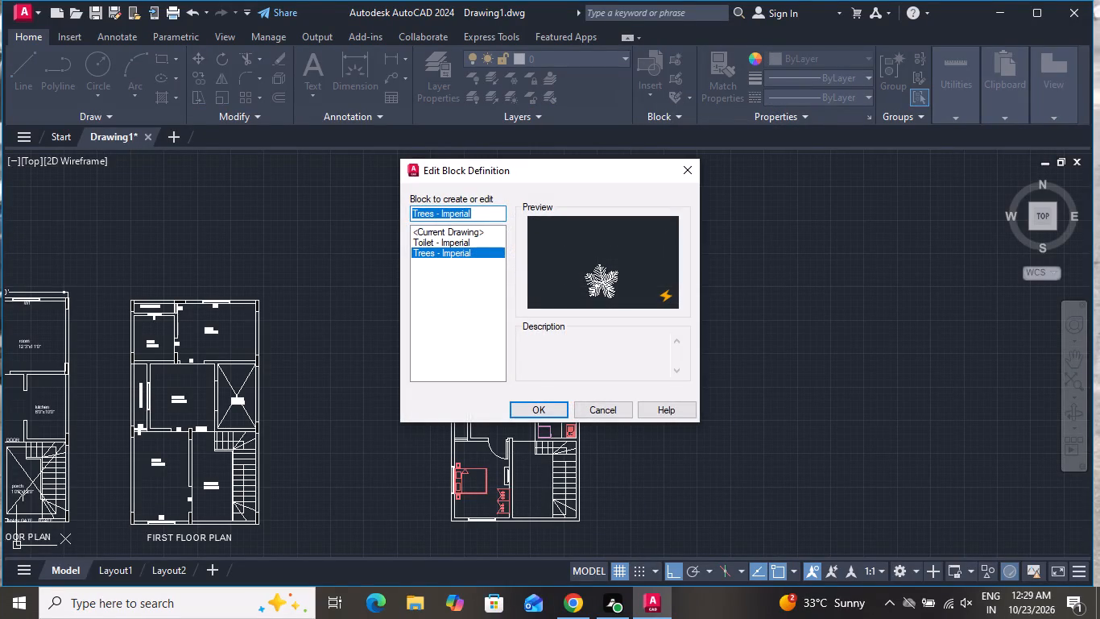
pyautogui.click(548, 413)
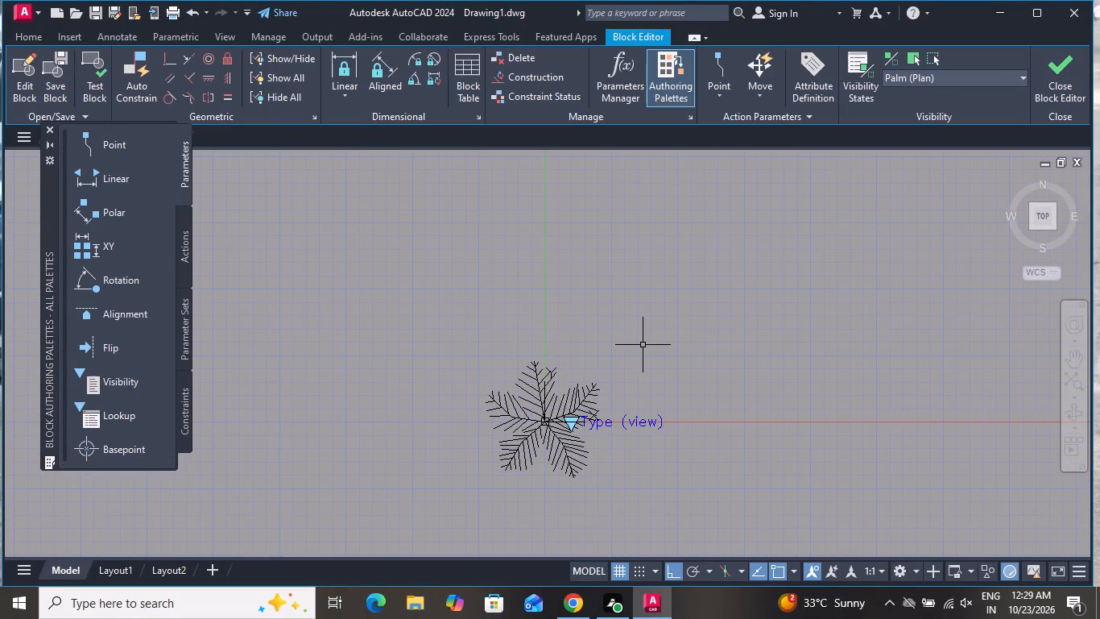
pyautogui.click(639, 343)
pyautogui.click(479, 486)
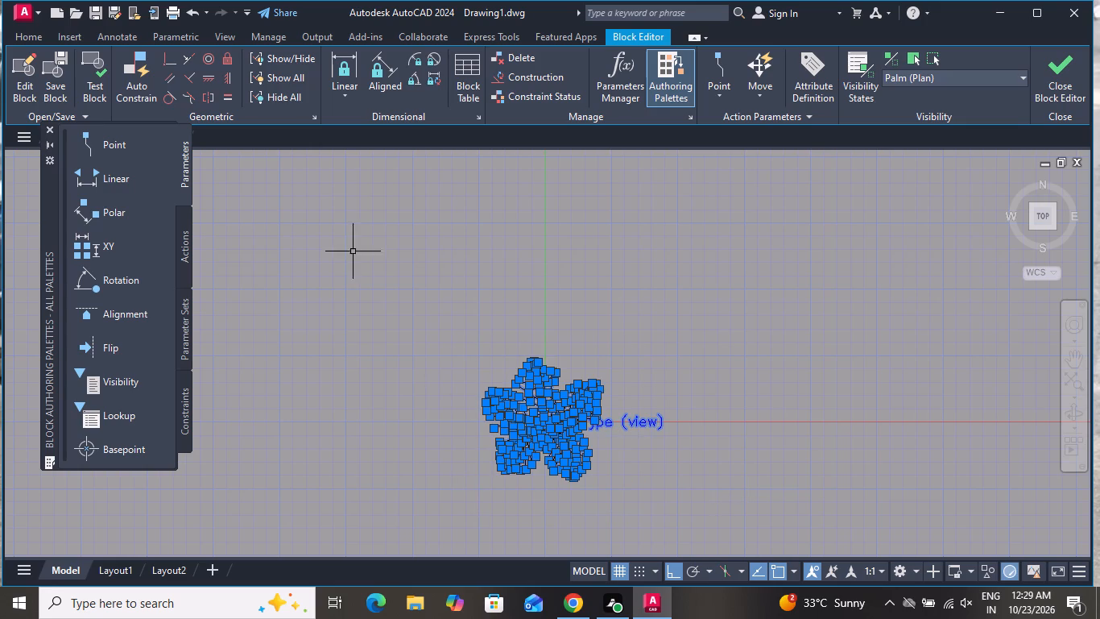
pyautogui.click(35, 35)
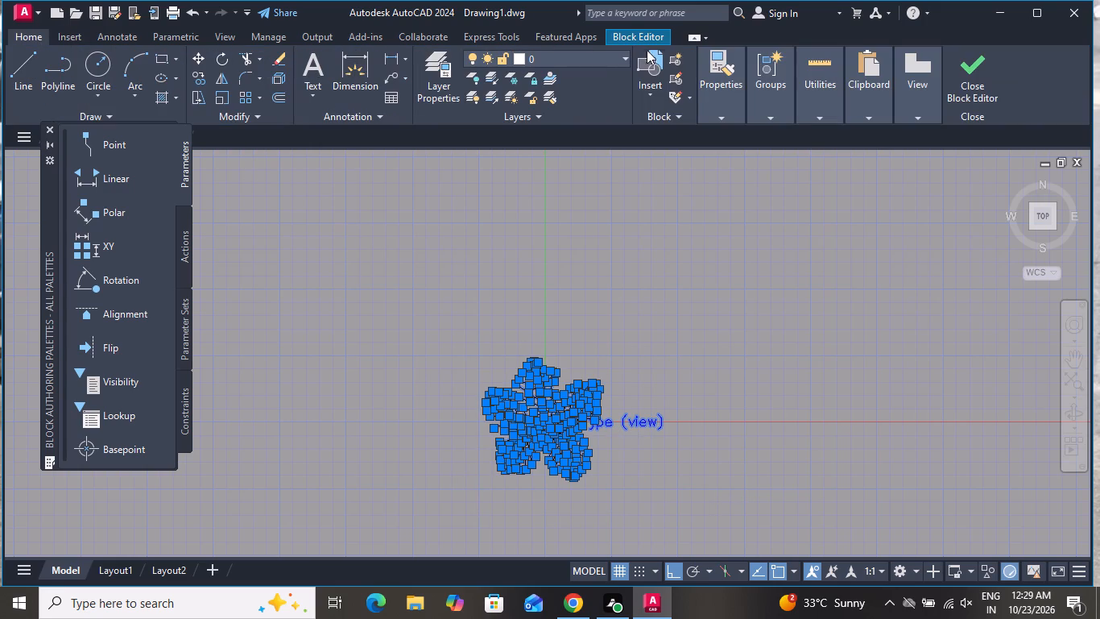
pyautogui.click(724, 120)
pyautogui.click(779, 131)
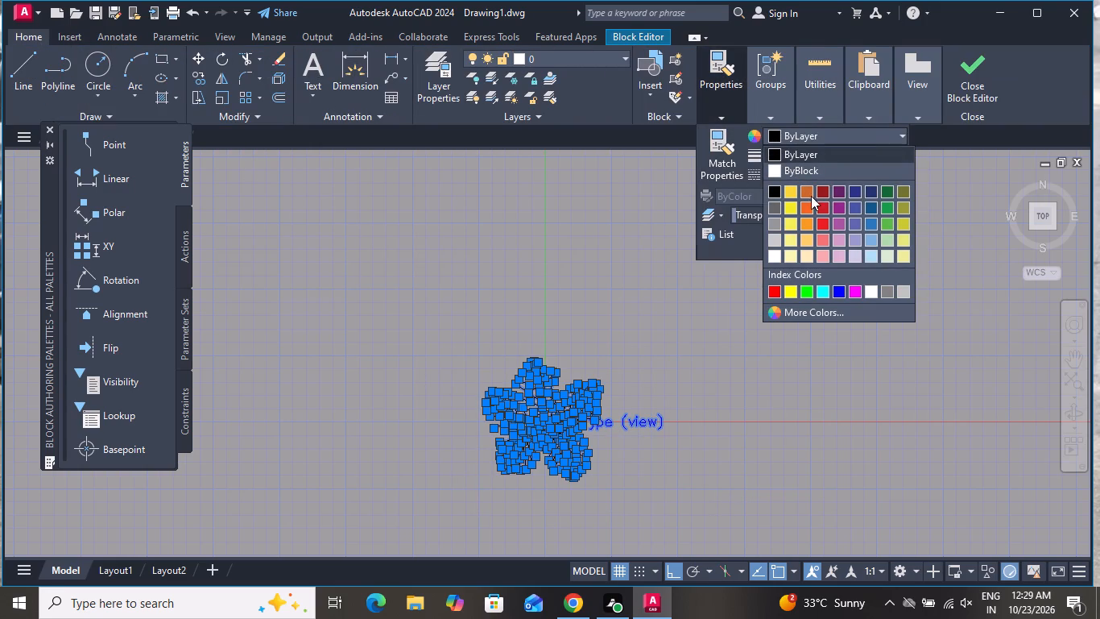
pyautogui.click(888, 214)
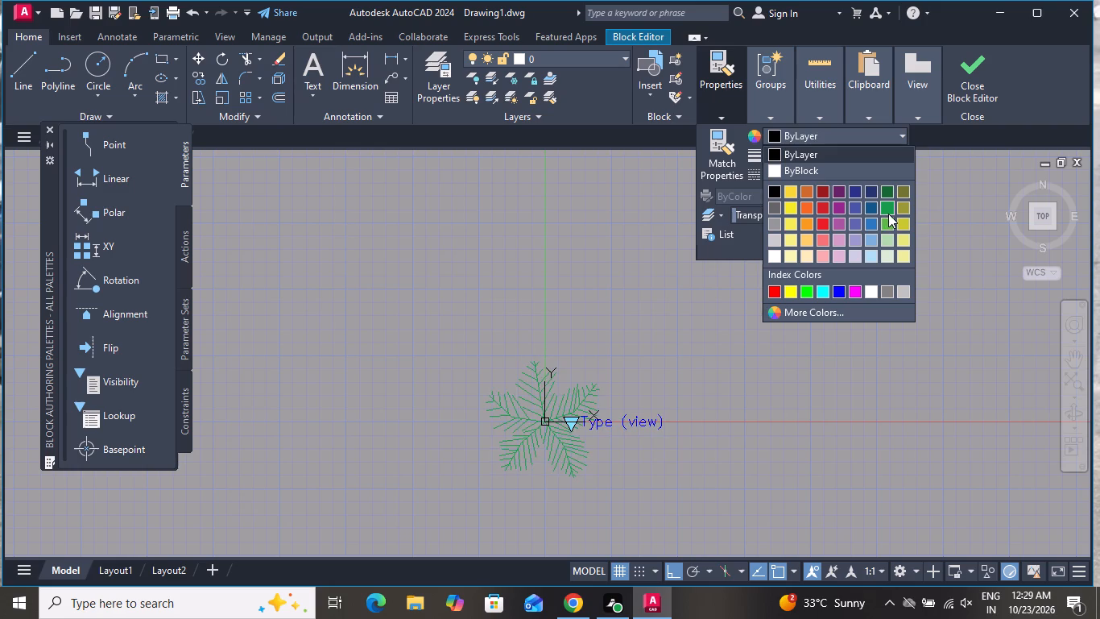
pyautogui.press('Escape')
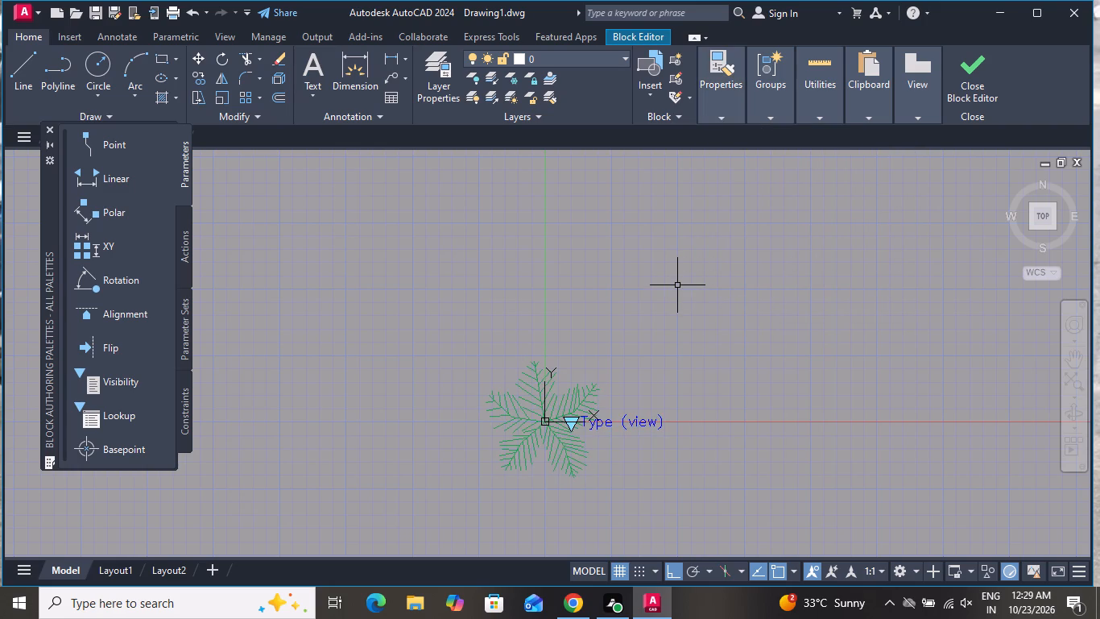
pyautogui.click(955, 67)
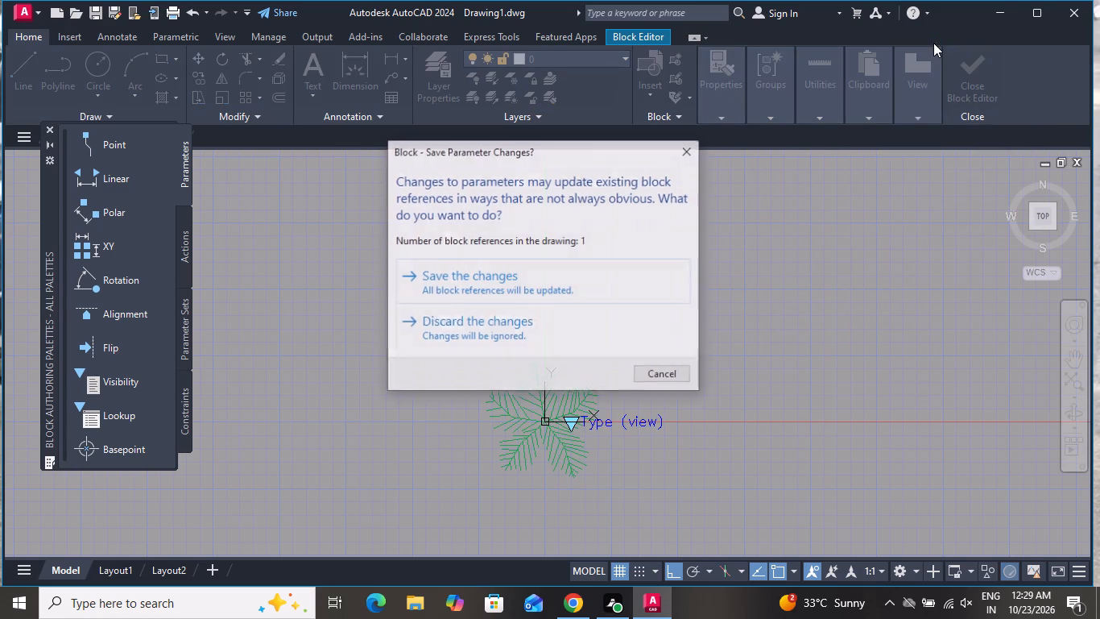
pyautogui.click(537, 296)
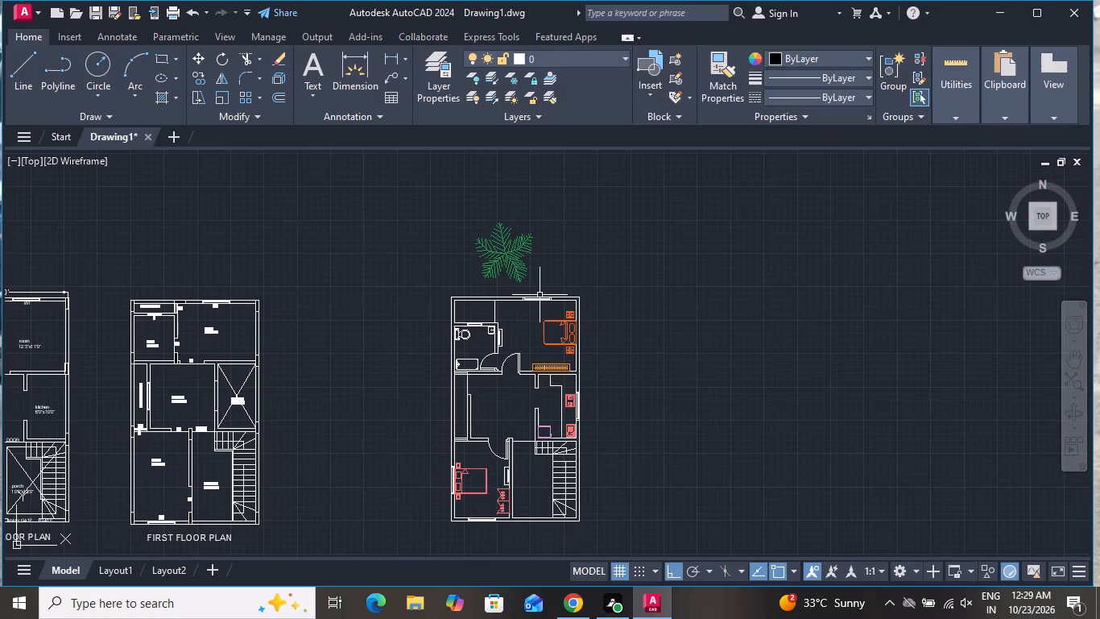
# Scale the green palm above the floor plan down to well under half its size.
pyautogui.click(517, 245)
pyautogui.click(218, 95)
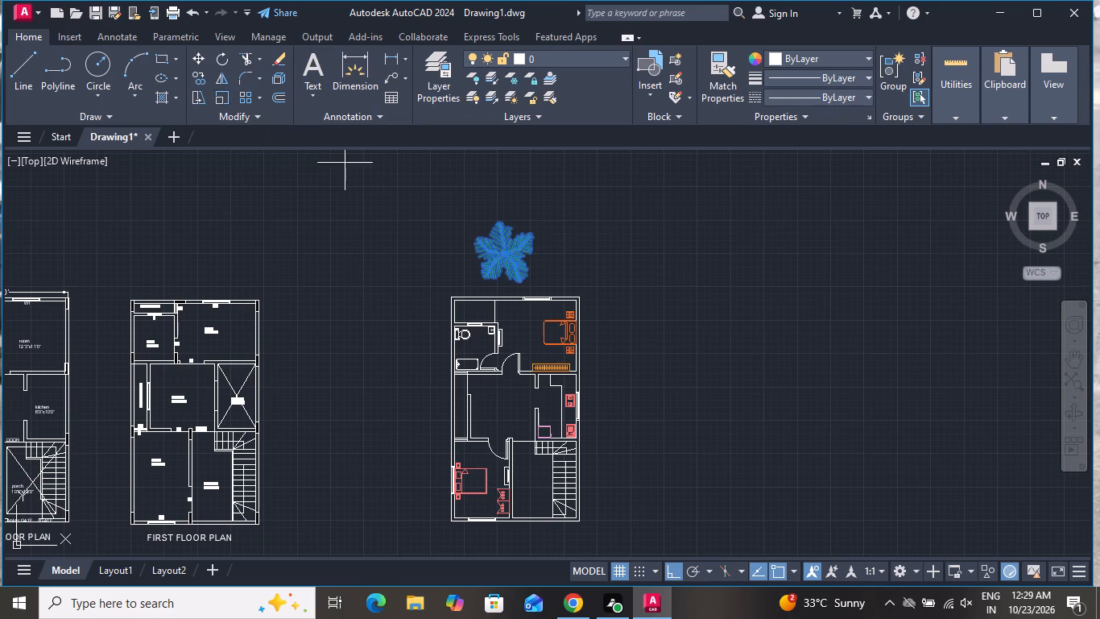
pyautogui.click(516, 256)
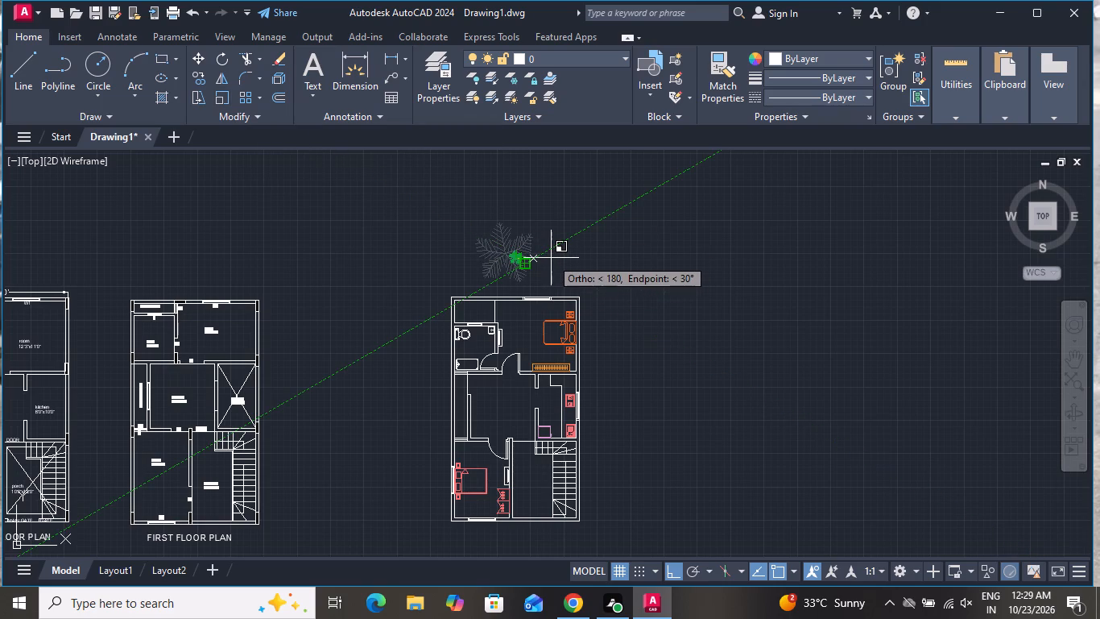
pyautogui.click(557, 263)
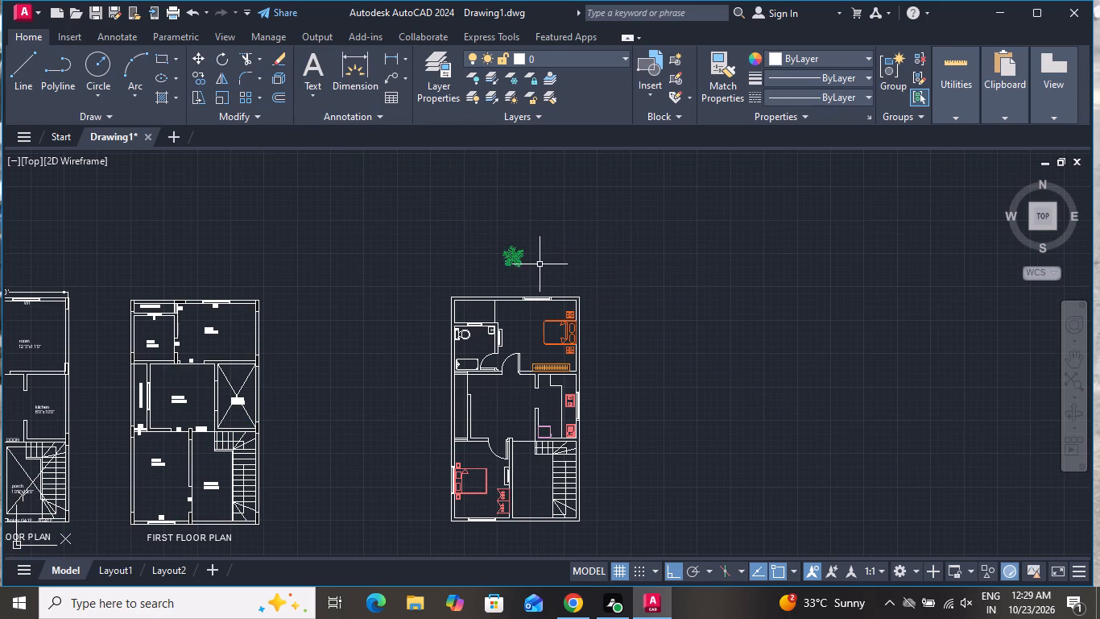
# With Ortho off, copy the reduced palm into the left part of the small space above the bathroom.
pyautogui.click(519, 258)
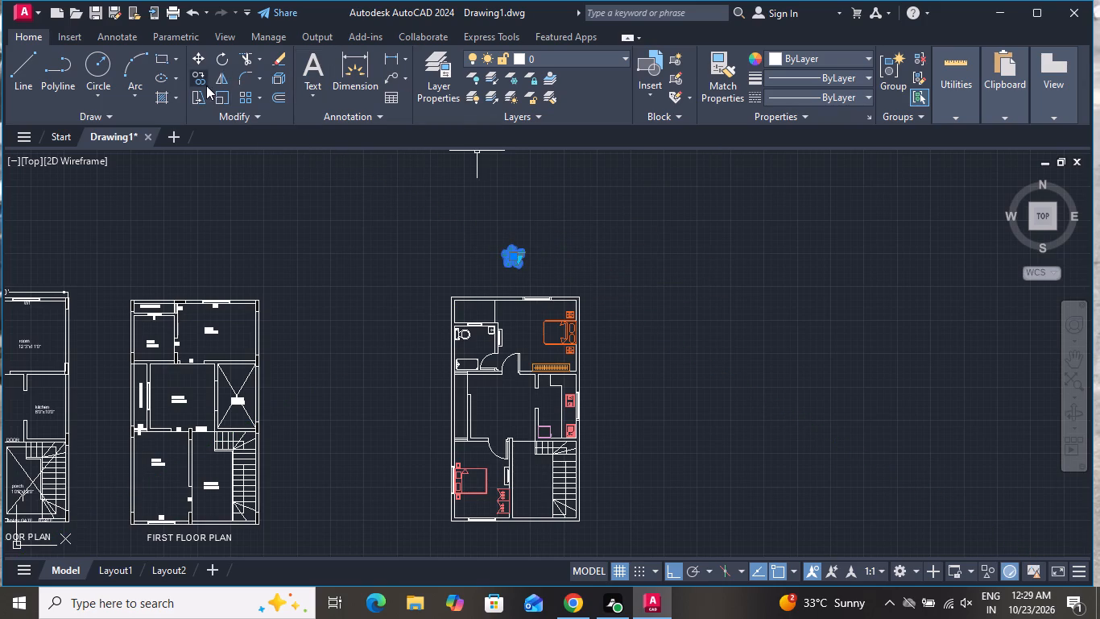
pyautogui.click(205, 86)
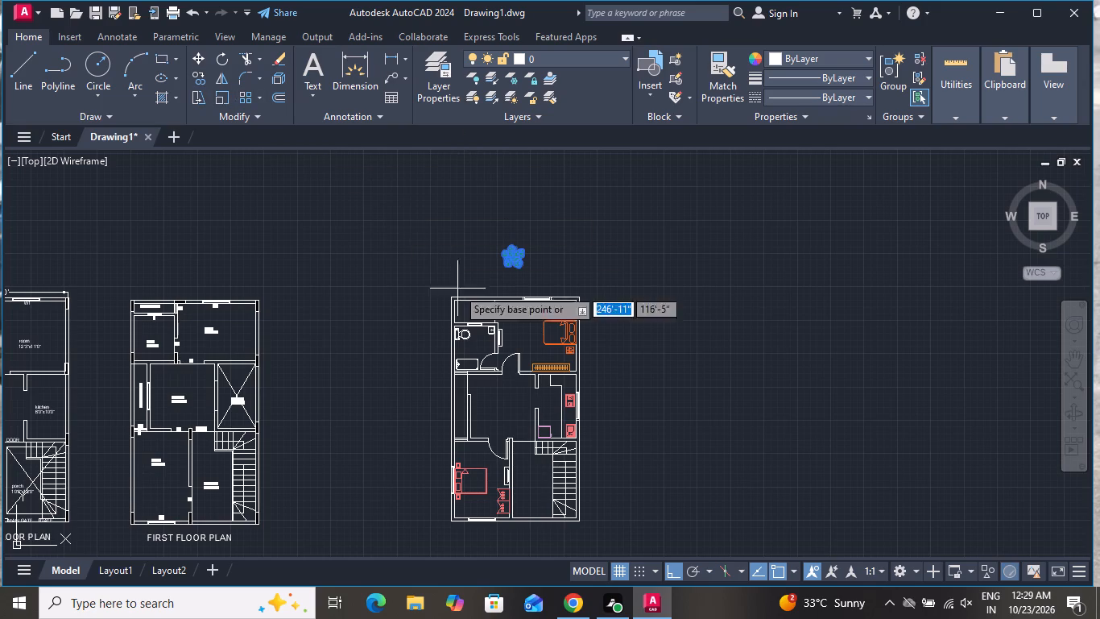
pyautogui.click(511, 257)
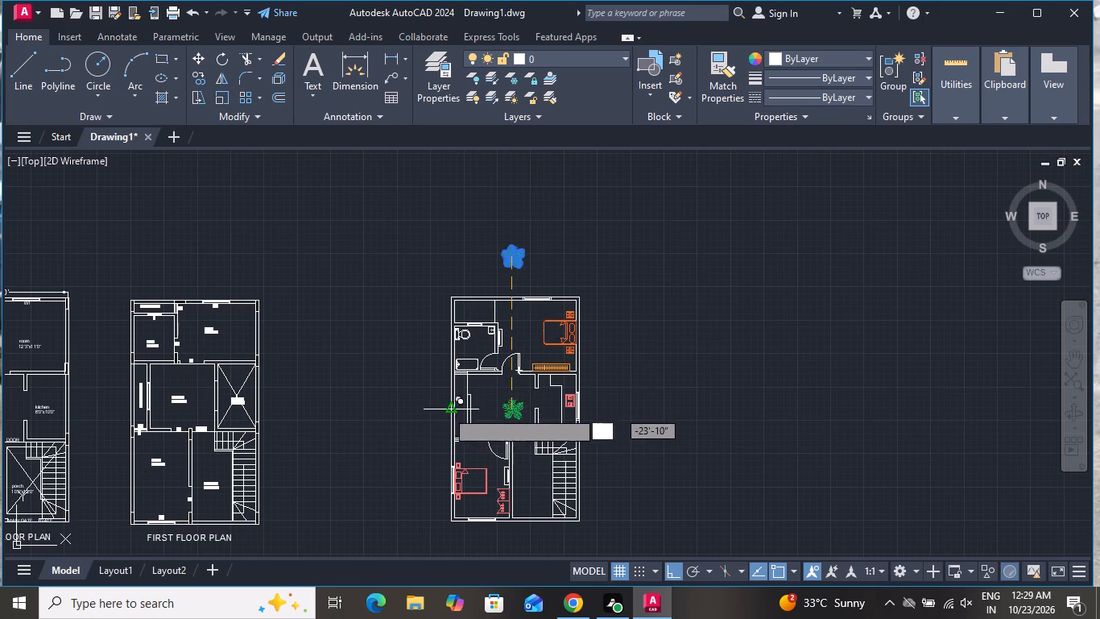
pyautogui.click(672, 566)
pyautogui.scroll(2, 446, 416)
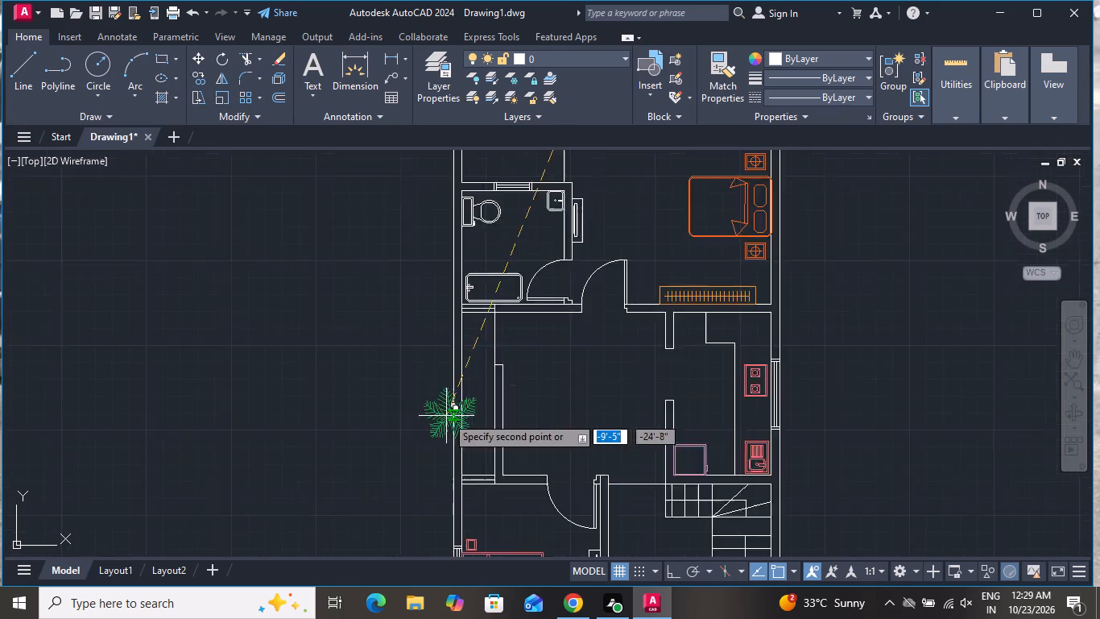
pyautogui.scroll(2, 446, 416)
pyautogui.scroll(-5, 489, 331)
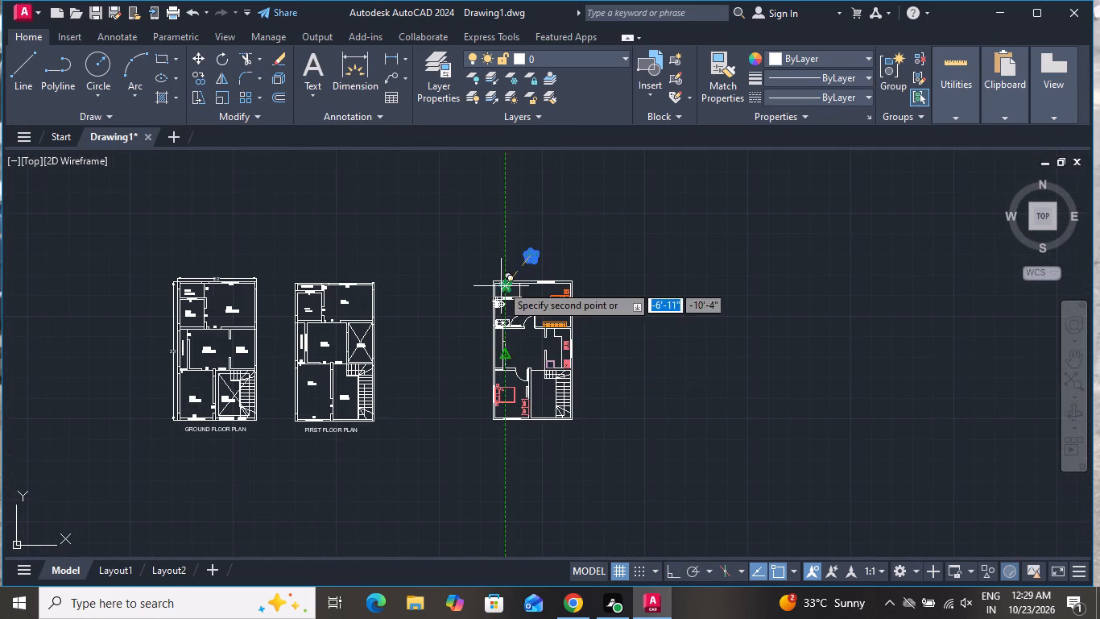
pyautogui.scroll(5, 501, 280)
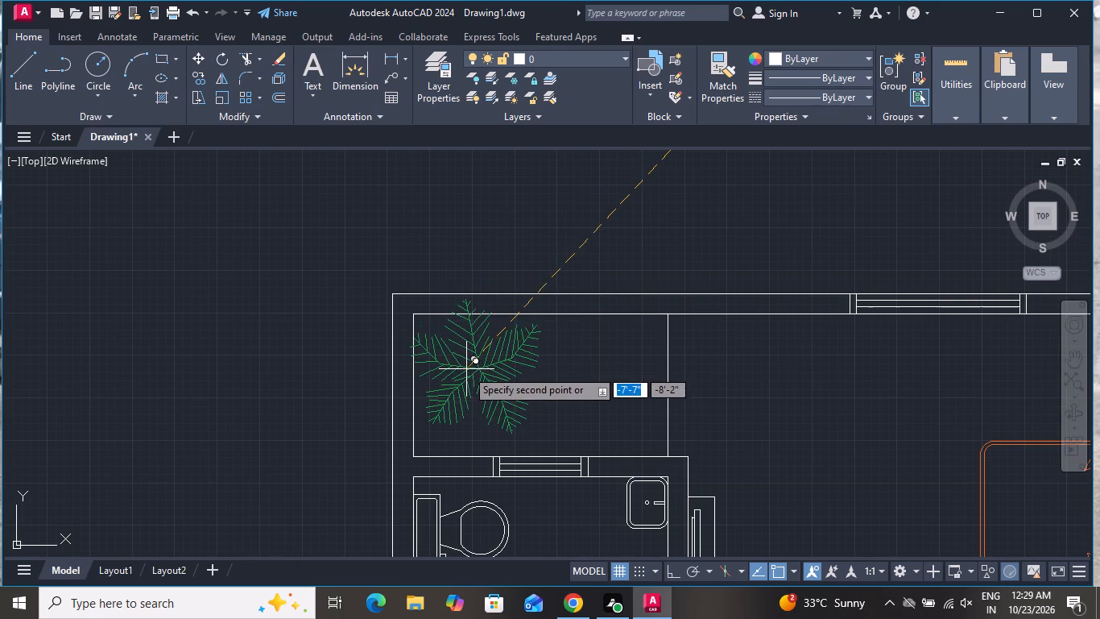
pyautogui.click(466, 369)
pyautogui.rightClick(466, 369)
pyautogui.click(509, 169)
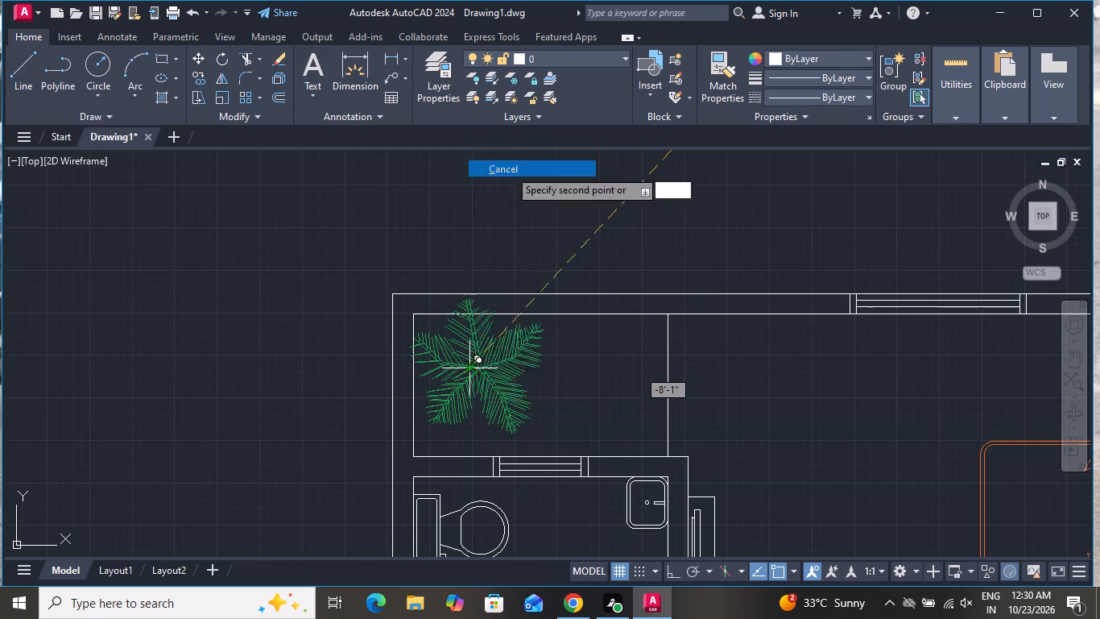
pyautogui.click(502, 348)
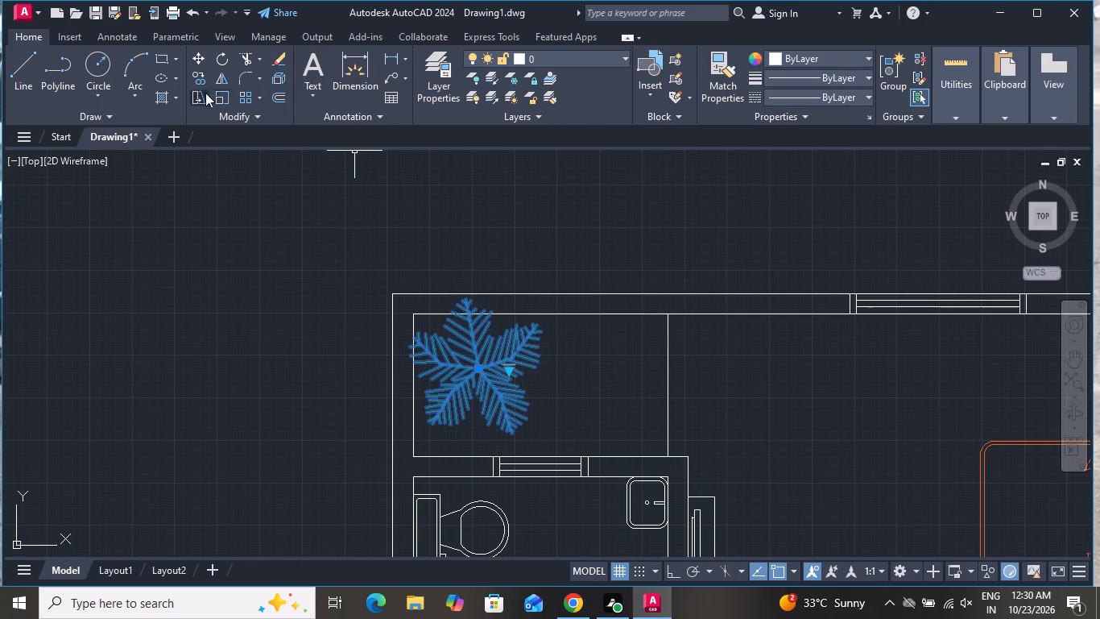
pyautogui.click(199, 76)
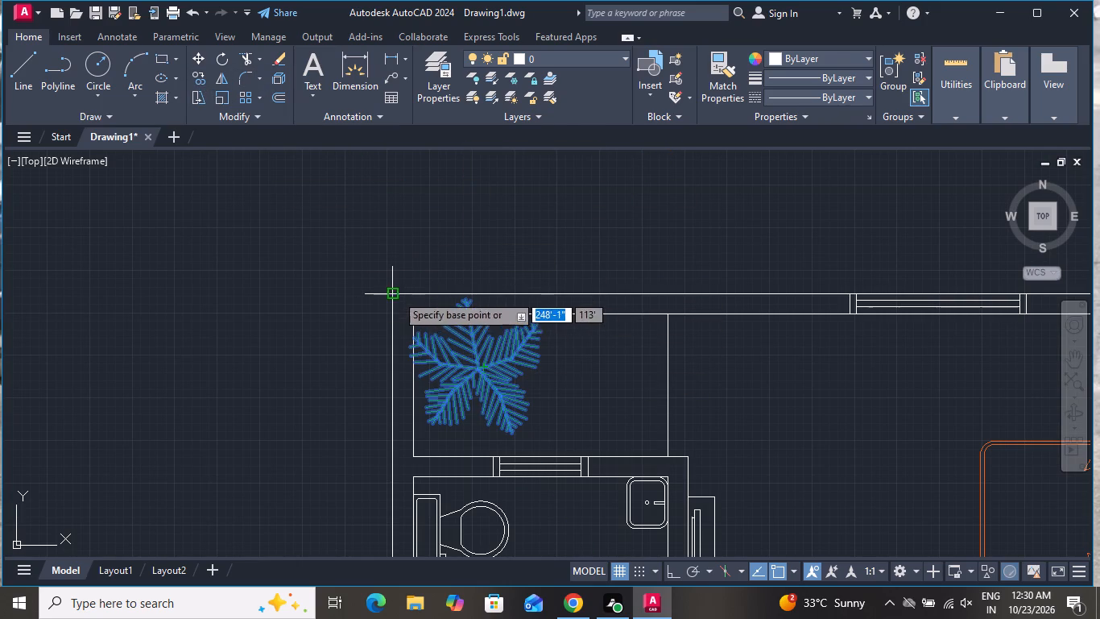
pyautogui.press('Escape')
# Scale the palm copy above the bathroom about its centre, down to roughly a third of its size.
pyautogui.click(474, 351)
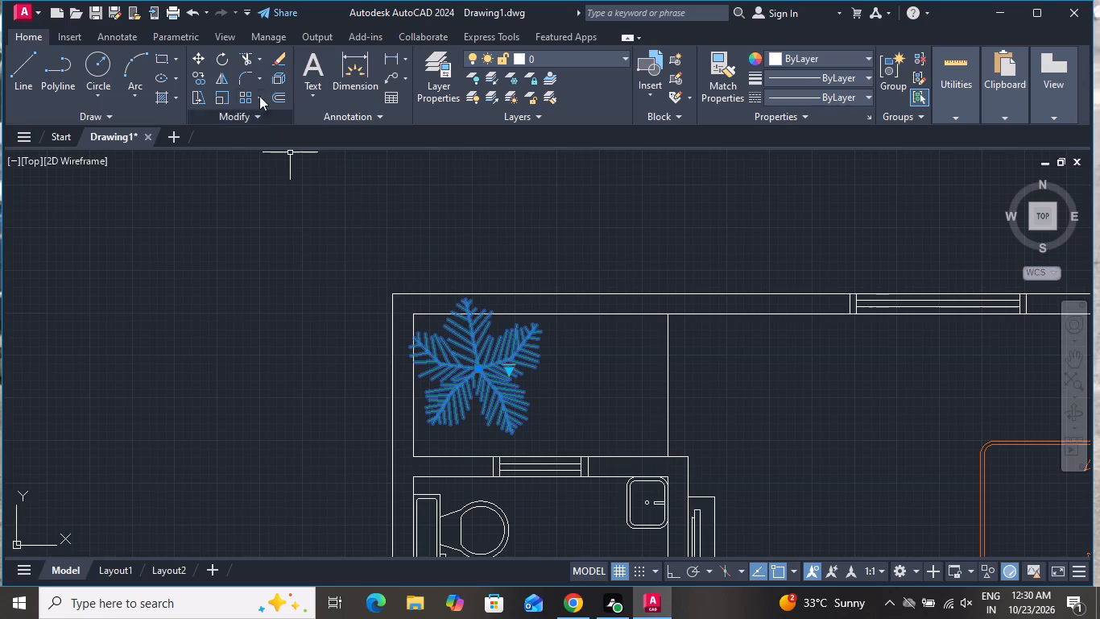
pyautogui.click(228, 101)
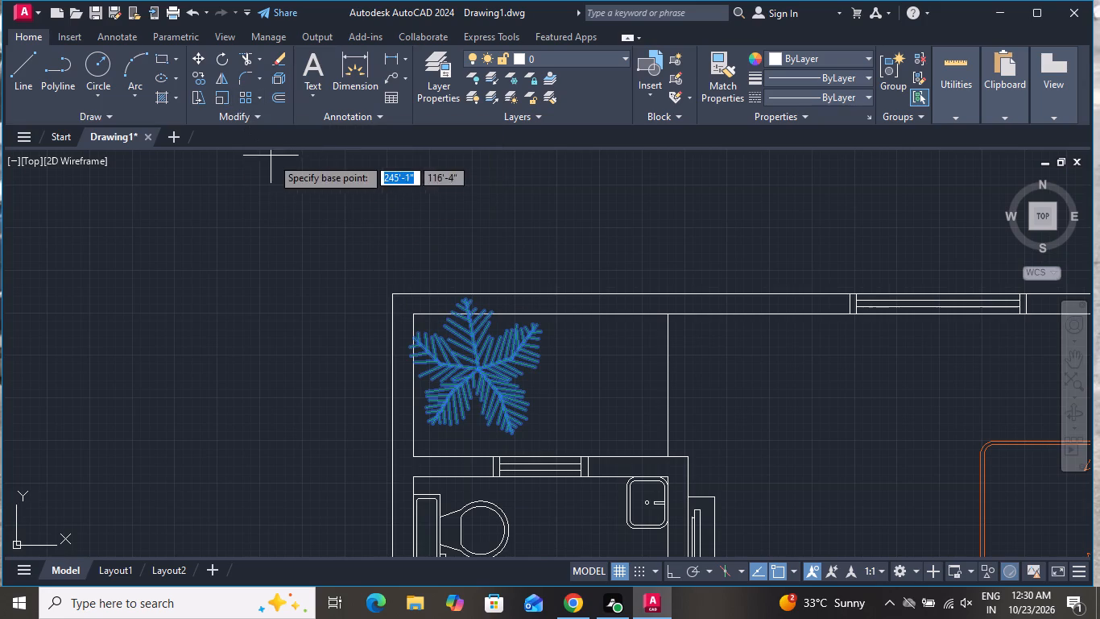
pyautogui.click(479, 371)
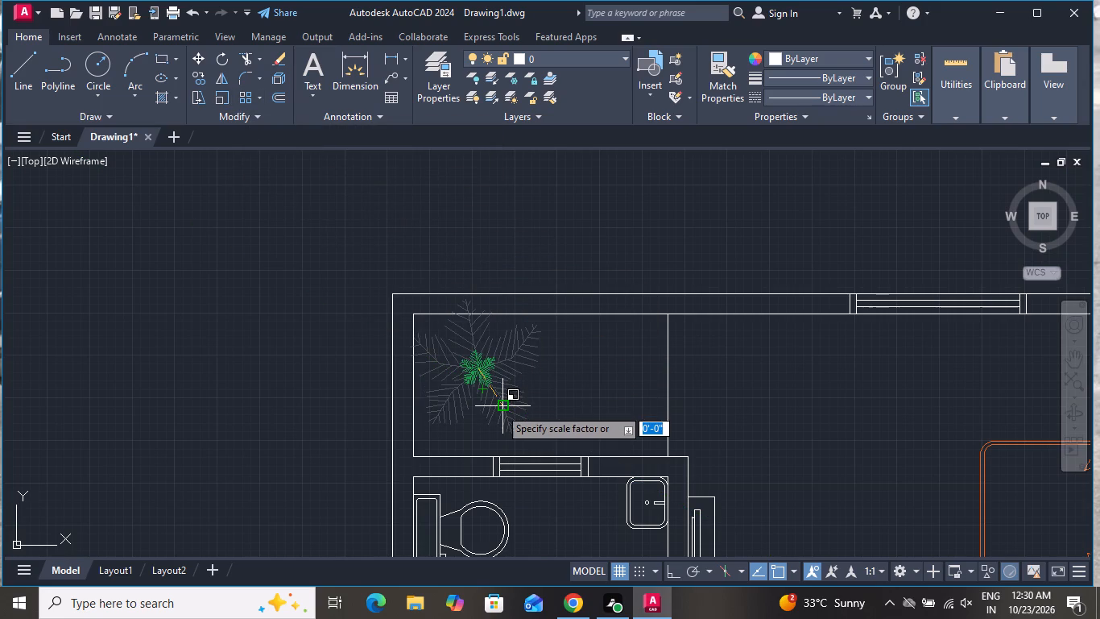
pyautogui.click(503, 414)
# Move the small palm into the upper-left inside corner of the space above the bathroom.
pyautogui.click(482, 372)
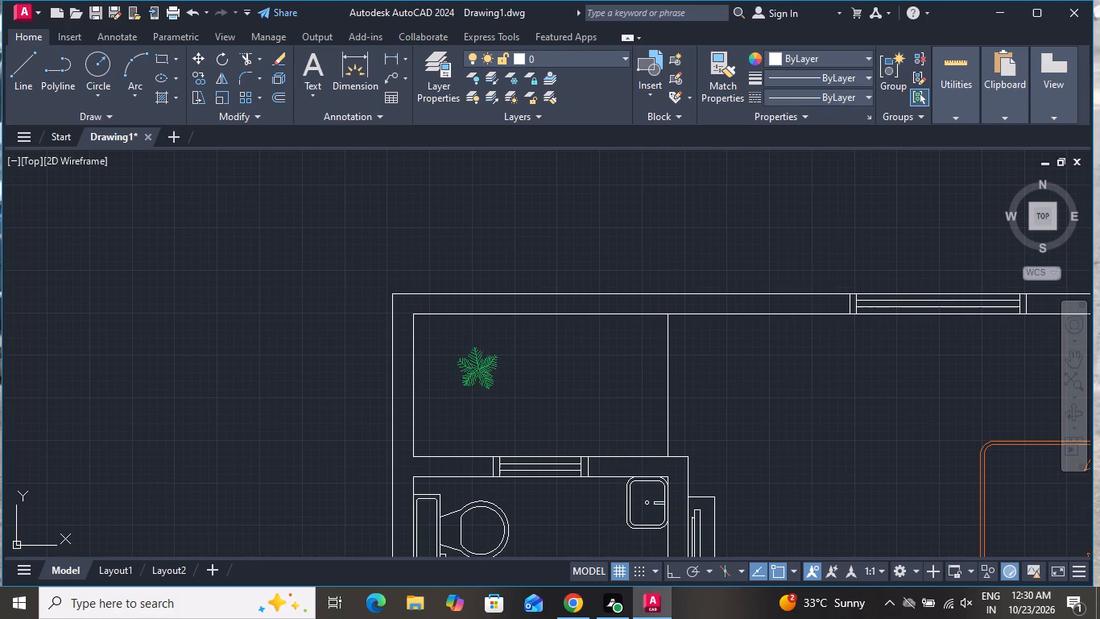
pyautogui.click(200, 60)
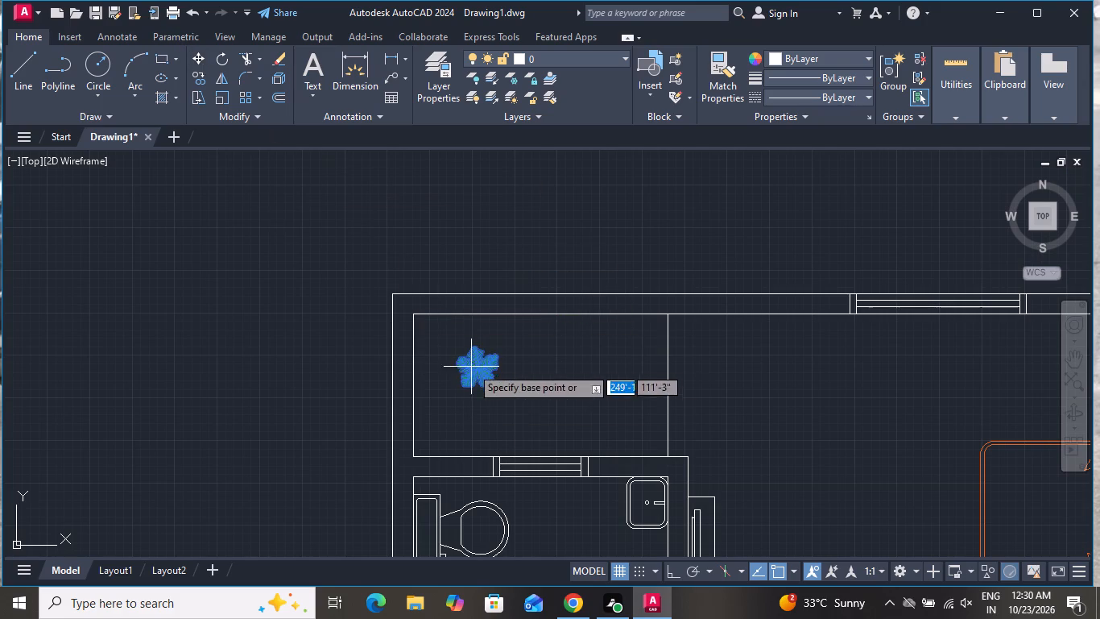
pyautogui.click(488, 373)
pyautogui.click(439, 343)
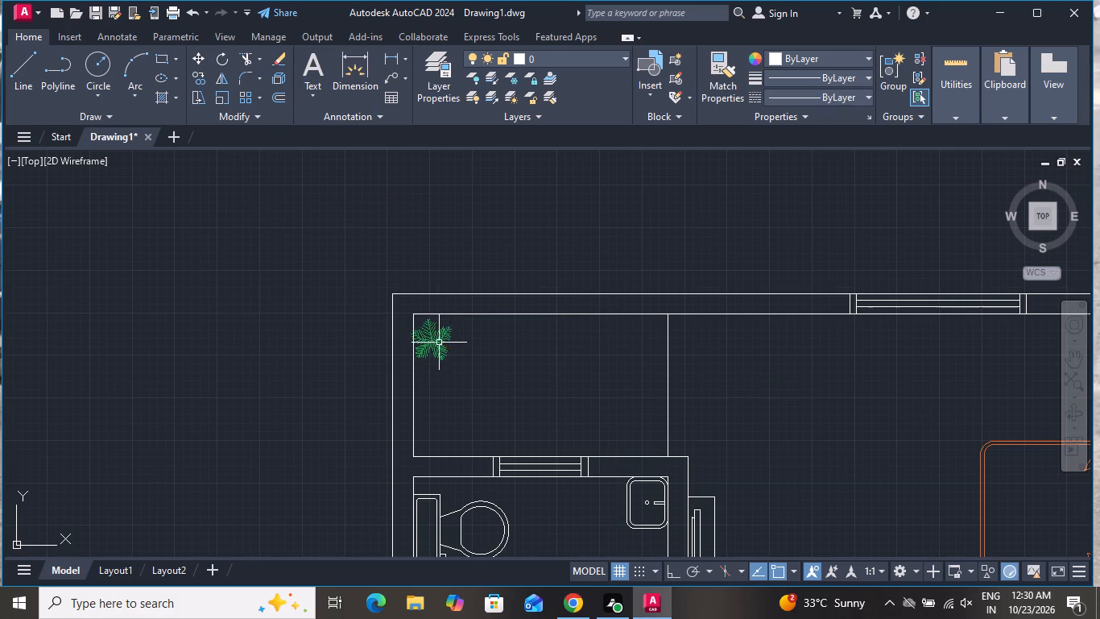
# Copy the small palm into the narrow strip along the central room's left wall, placing one at its upper end, lower end and middle.
pyautogui.click(437, 333)
pyautogui.click(196, 73)
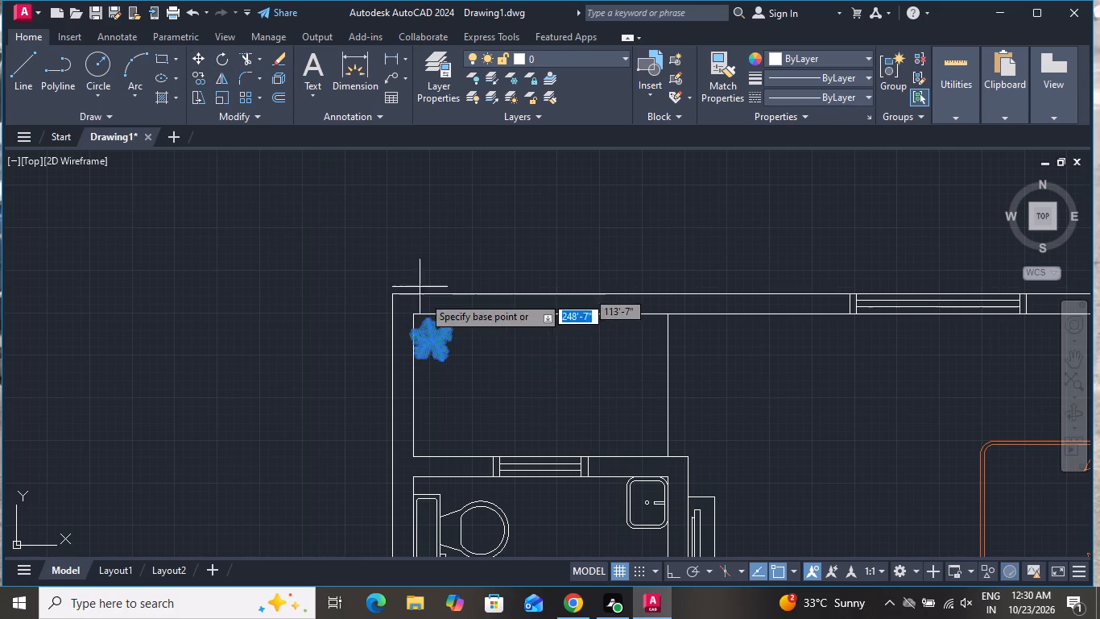
pyautogui.click(425, 342)
pyautogui.scroll(-4, 426, 179)
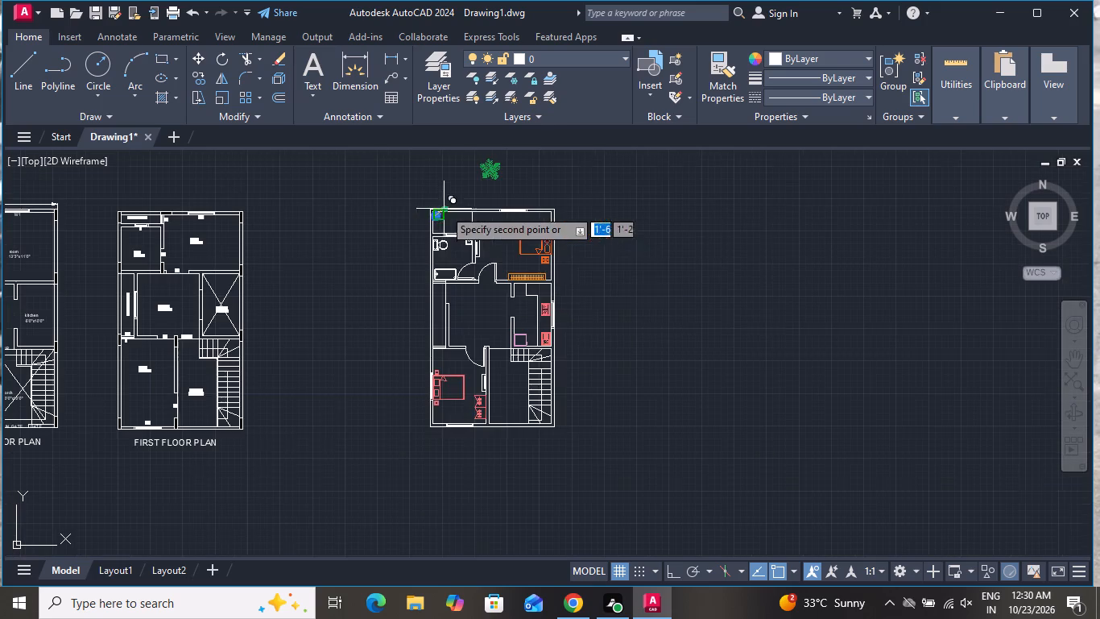
pyautogui.scroll(5, 436, 293)
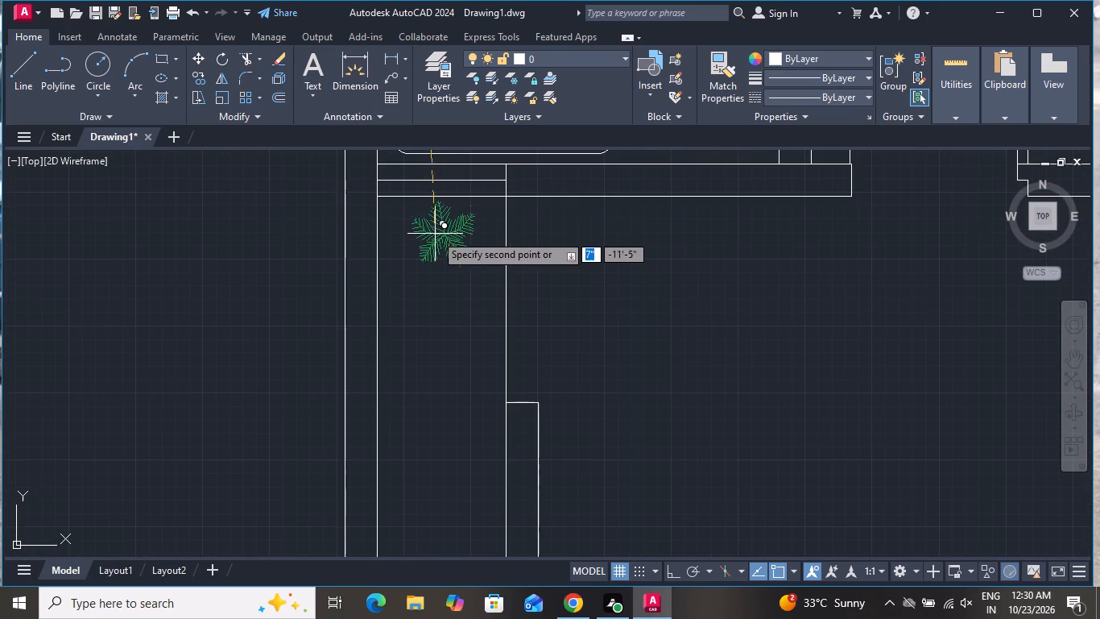
pyautogui.click(400, 241)
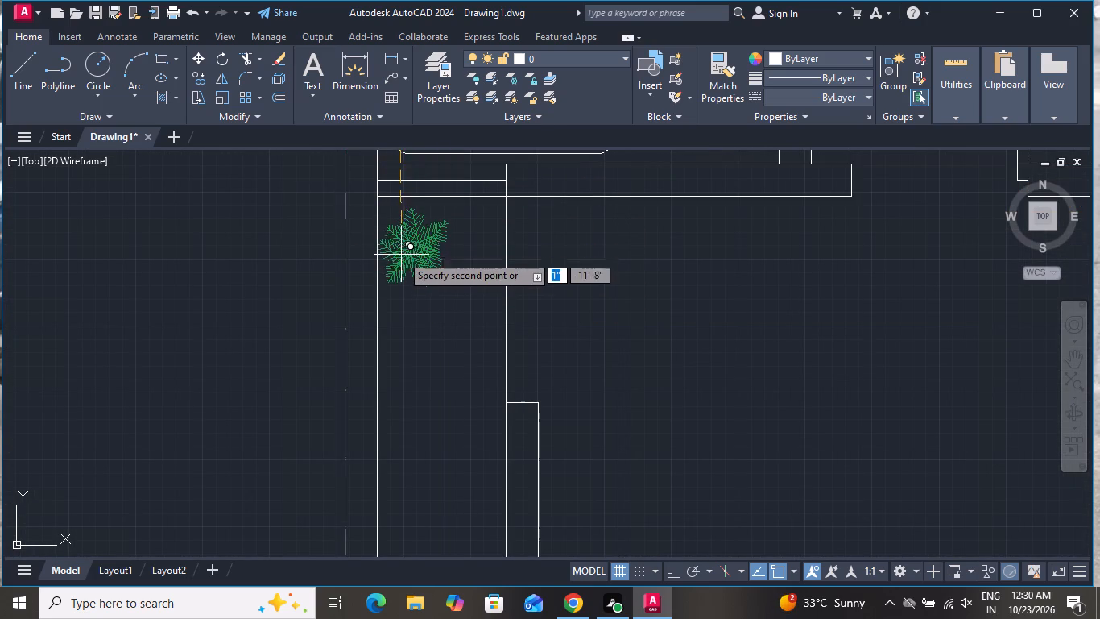
pyautogui.scroll(-3, 411, 270)
pyautogui.scroll(3, 405, 347)
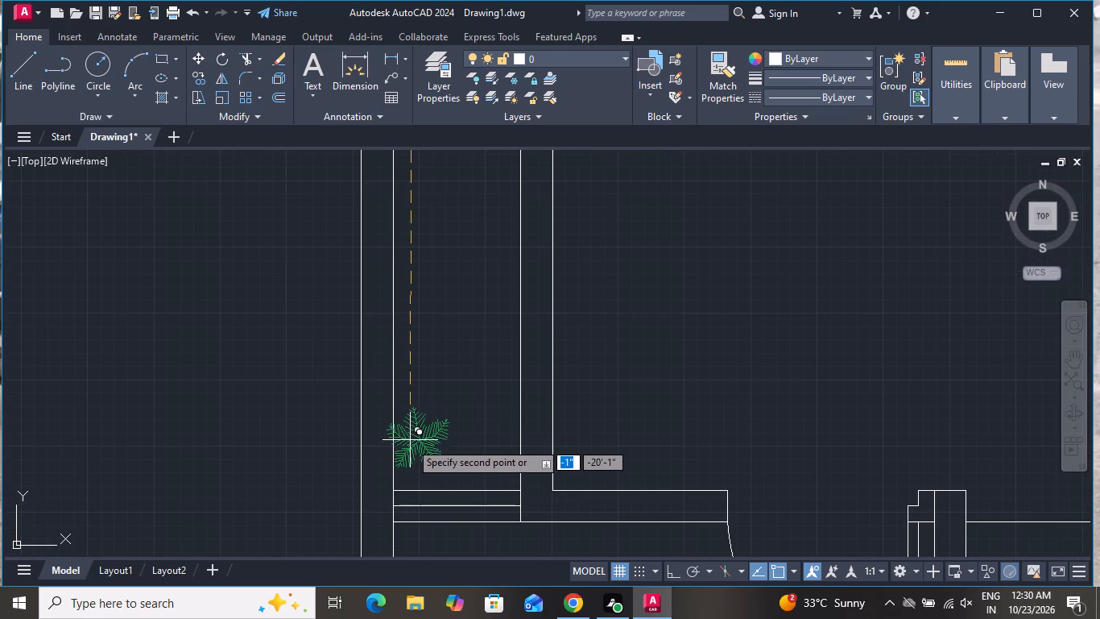
pyautogui.click(417, 460)
pyautogui.scroll(-3, 449, 415)
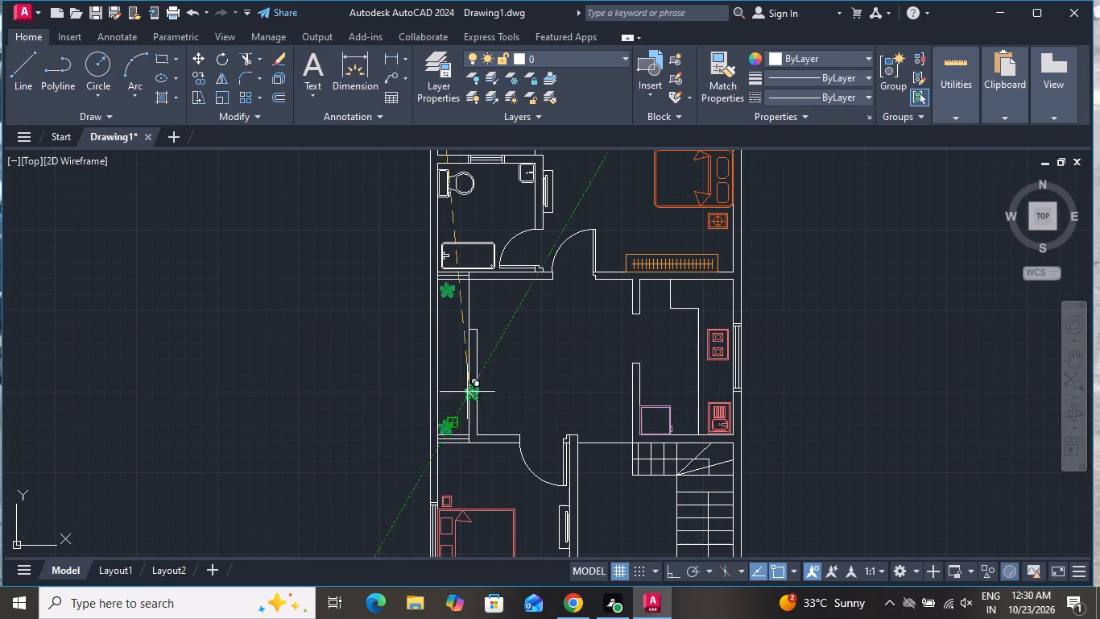
pyautogui.scroll(2, 446, 350)
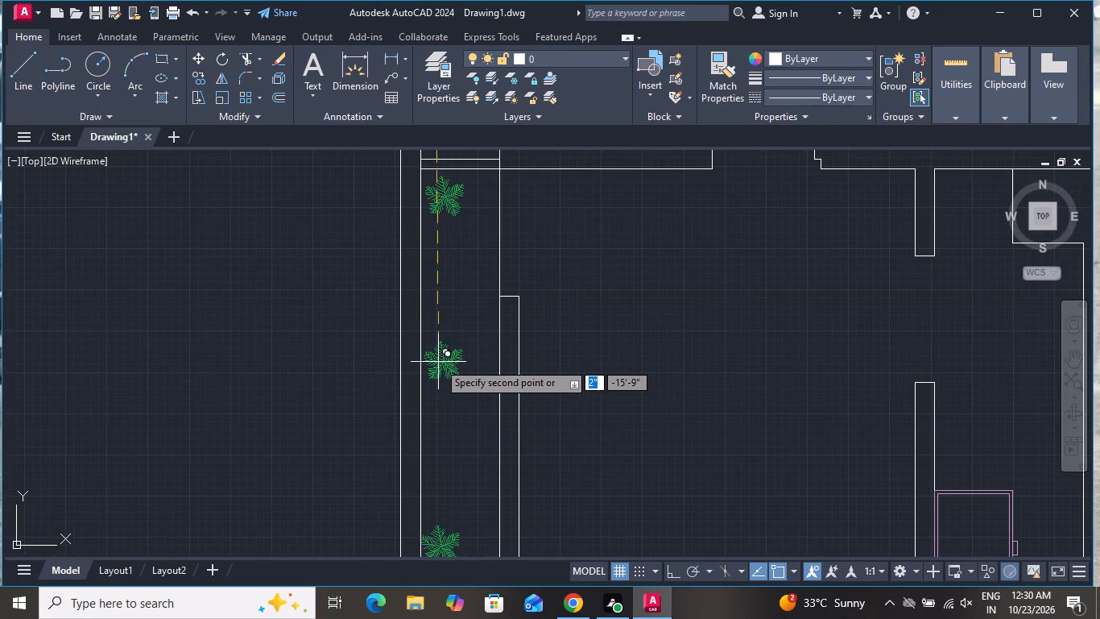
pyautogui.click(433, 367)
pyautogui.rightClick(251, 258)
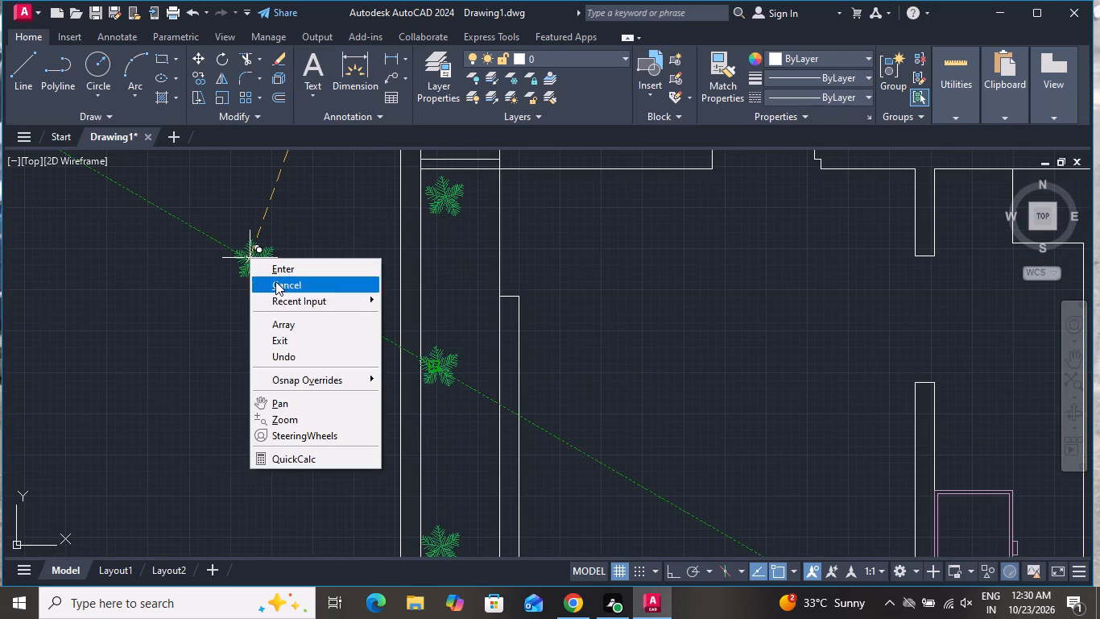
# End the palm copying and delete the large spare palm lying outside the plan, above the top bedroom.
pyautogui.click(284, 280)
pyautogui.scroll(-4, 280, 293)
pyautogui.scroll(-1, 337, 206)
pyautogui.scroll(3, 316, 158)
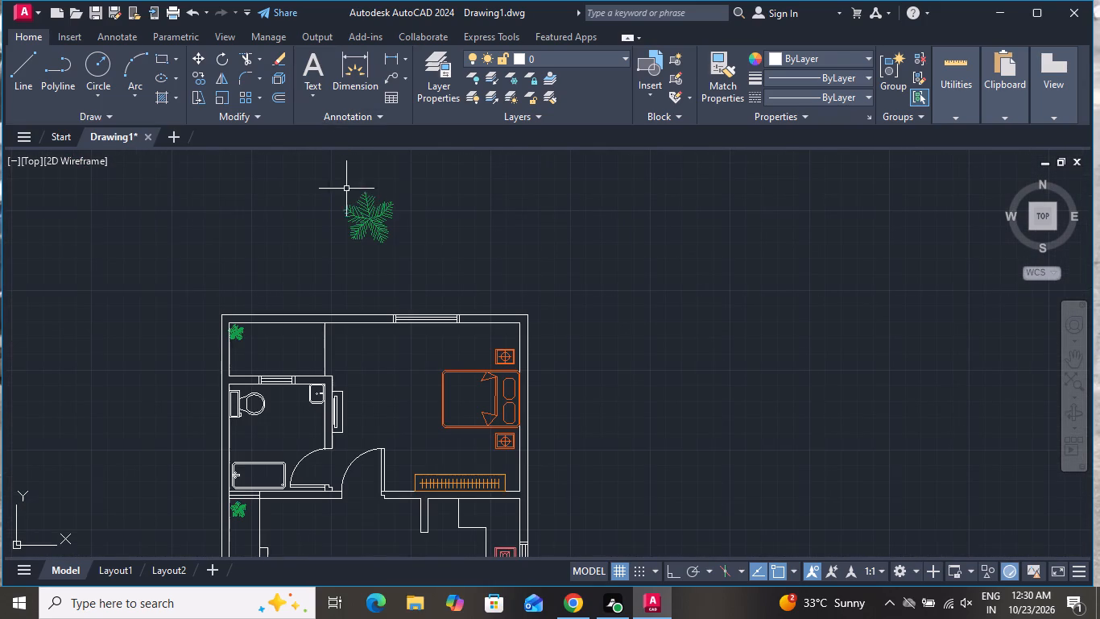
pyautogui.click(362, 200)
pyautogui.press('Delete')
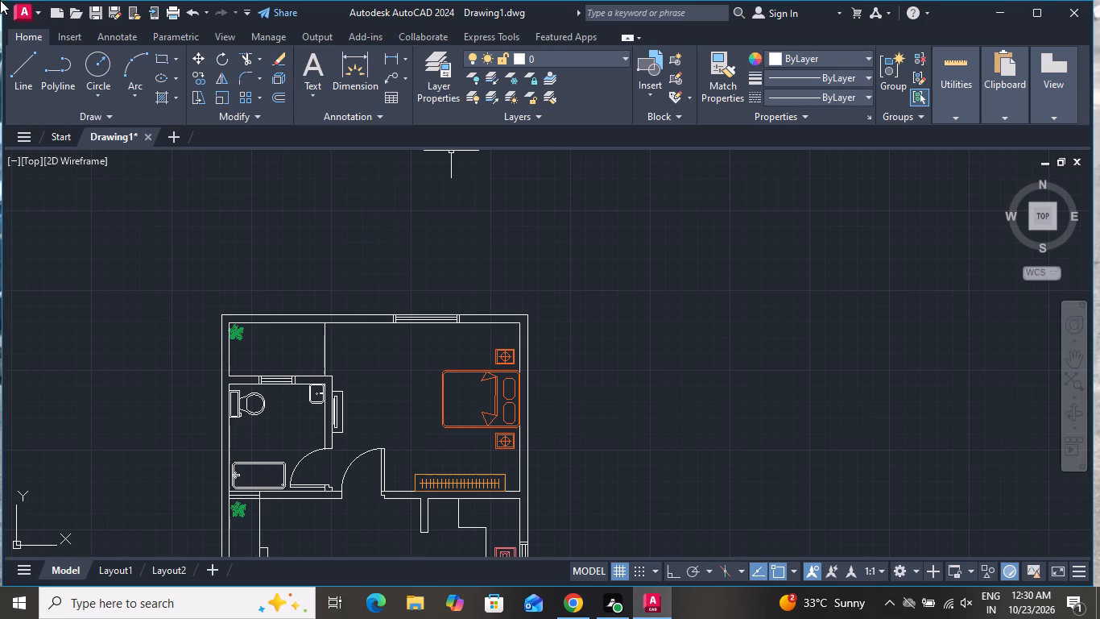
# Look over the furnished plan from the top bedroom to the staircase and beside the other floor plans.
pyautogui.scroll(-1, 0, 3)
pyautogui.scroll(-3, 157, 307)
pyautogui.scroll(3, 228, 377)
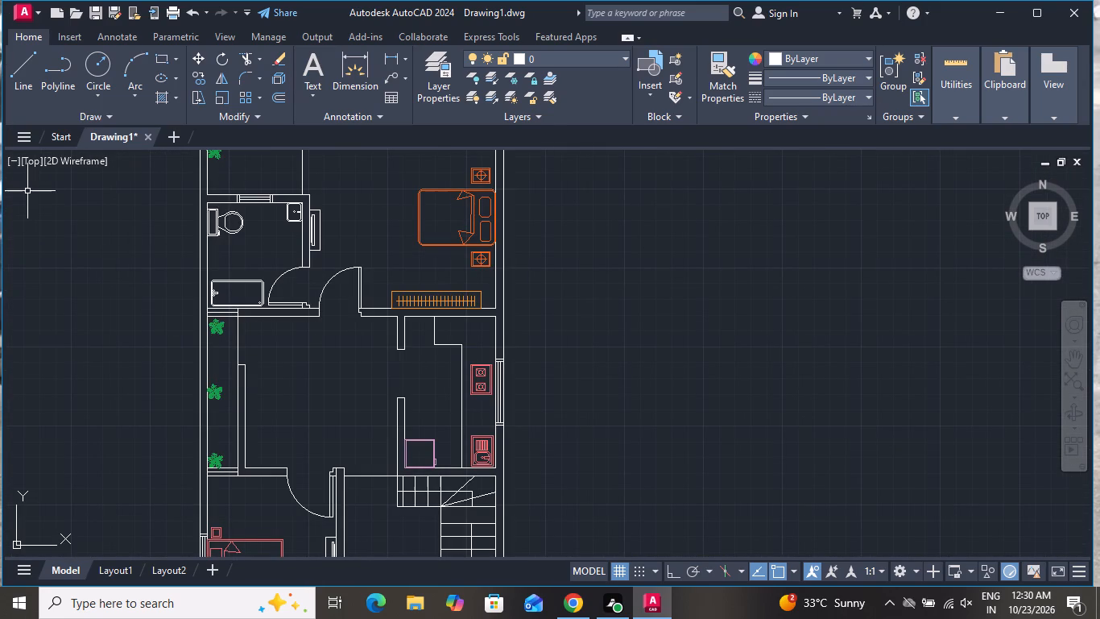
pyautogui.scroll(-1, 126, 242)
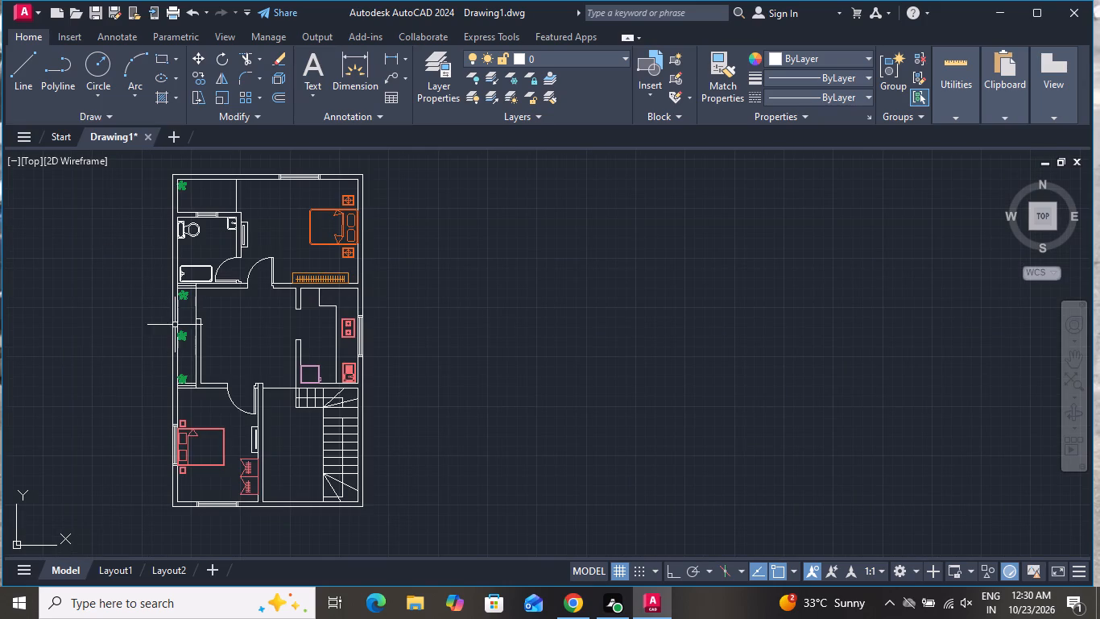
pyautogui.scroll(2, 177, 406)
pyautogui.scroll(-2, 187, 397)
pyautogui.scroll(2, 188, 432)
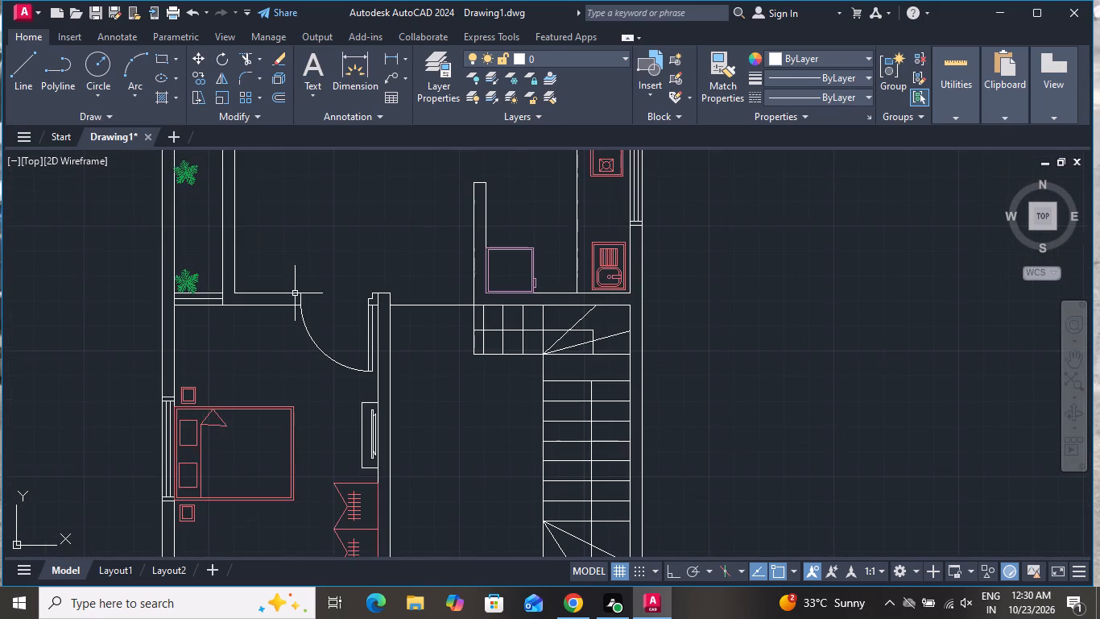
pyautogui.scroll(-4, 299, 299)
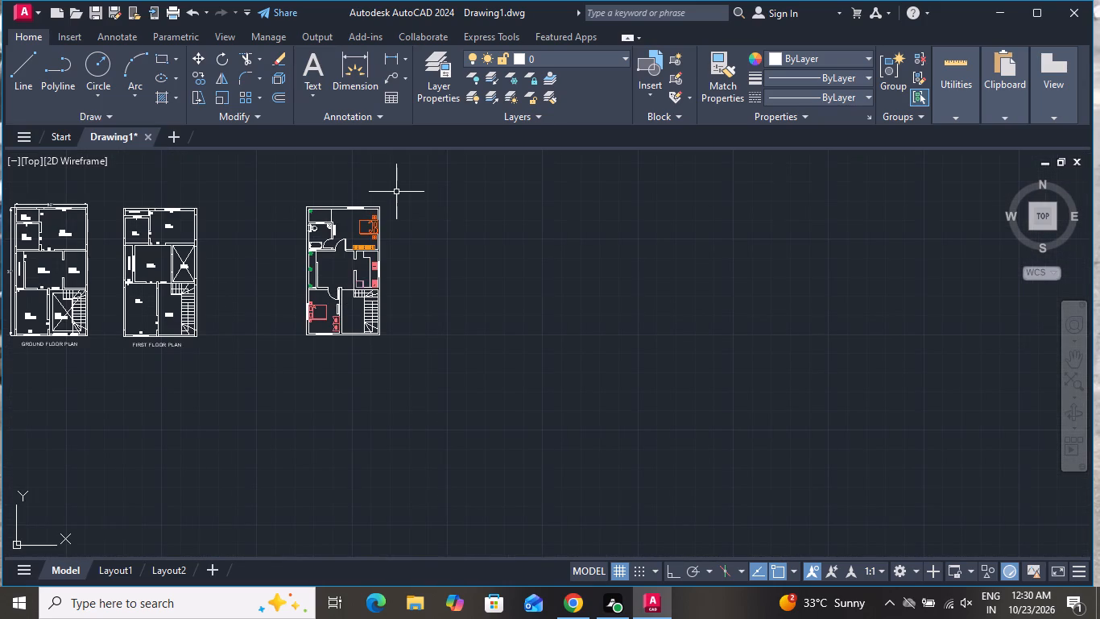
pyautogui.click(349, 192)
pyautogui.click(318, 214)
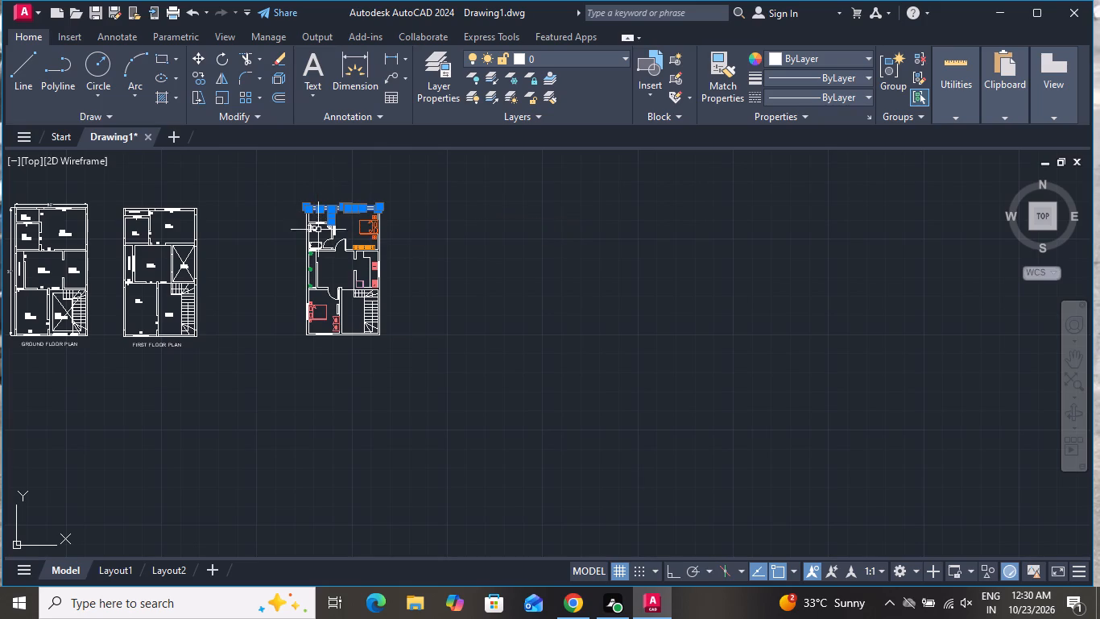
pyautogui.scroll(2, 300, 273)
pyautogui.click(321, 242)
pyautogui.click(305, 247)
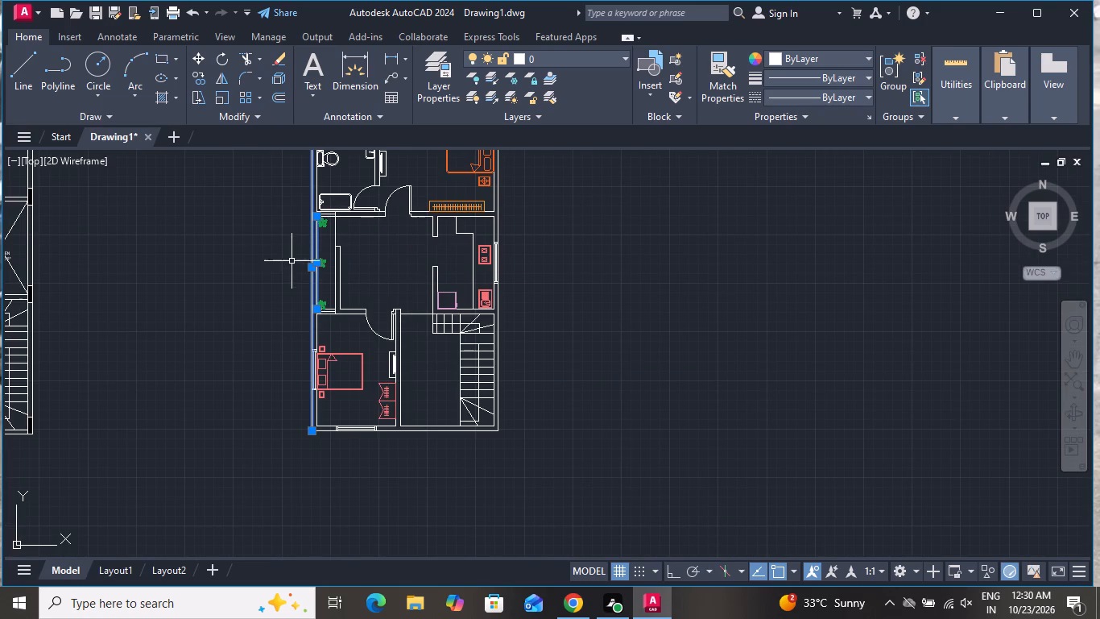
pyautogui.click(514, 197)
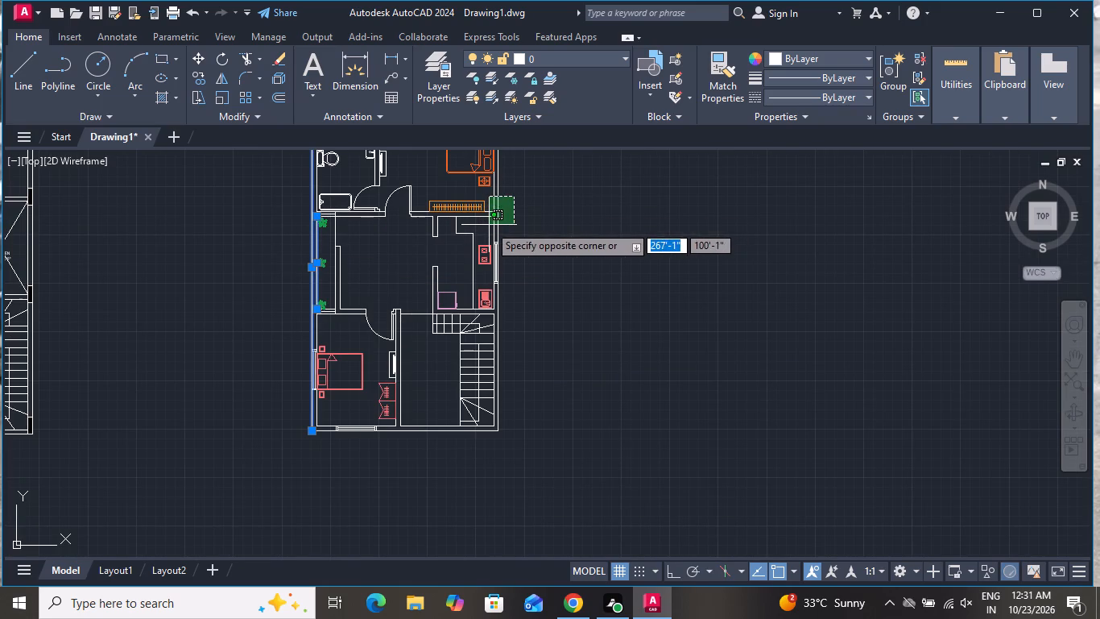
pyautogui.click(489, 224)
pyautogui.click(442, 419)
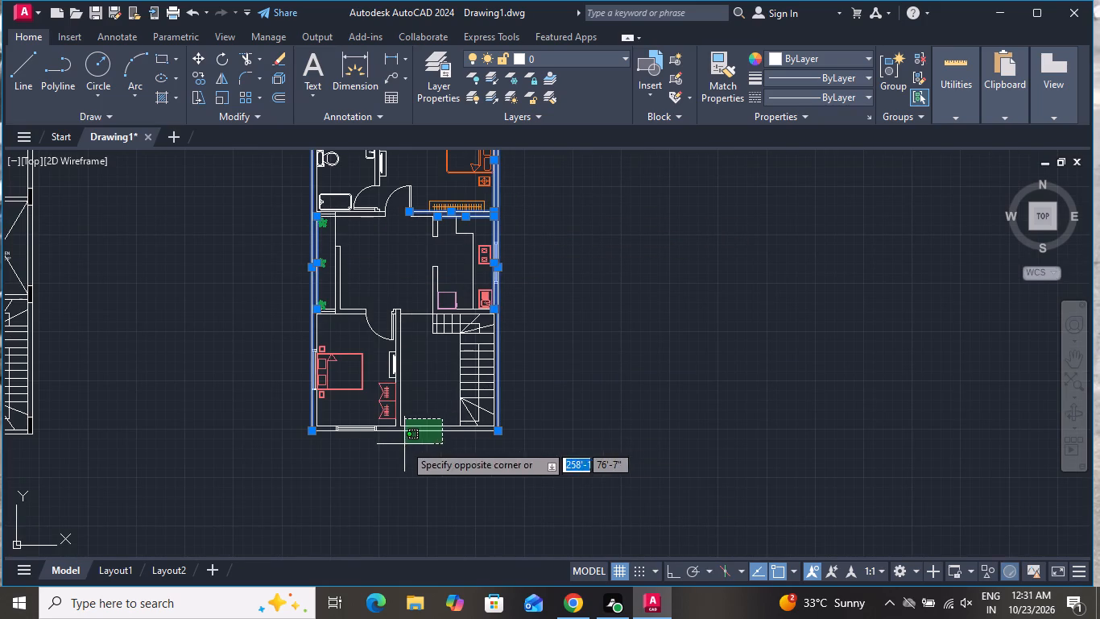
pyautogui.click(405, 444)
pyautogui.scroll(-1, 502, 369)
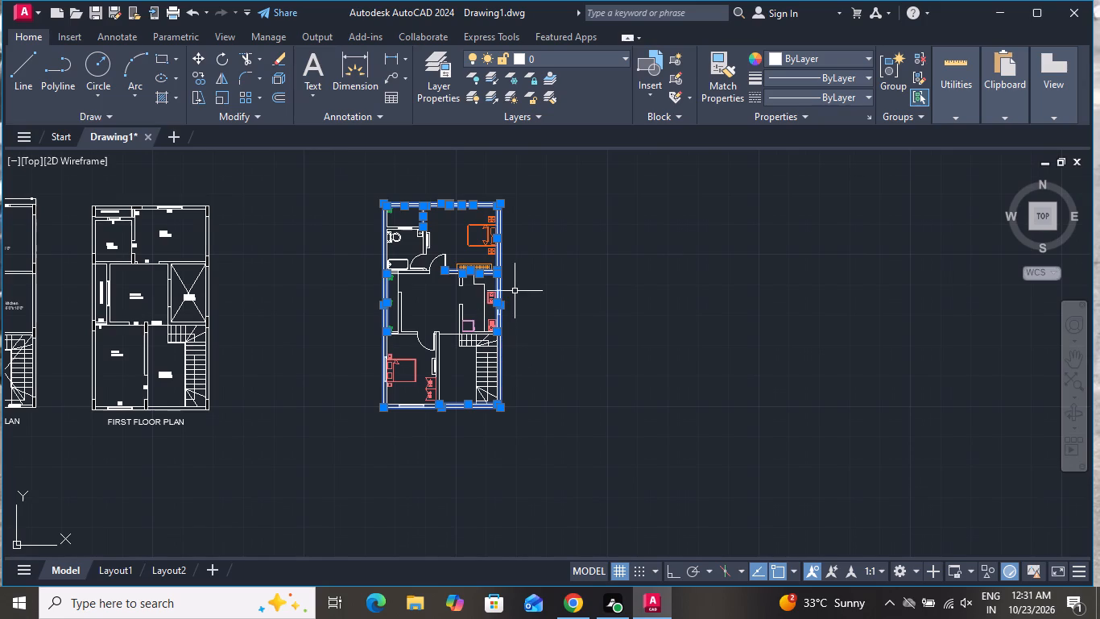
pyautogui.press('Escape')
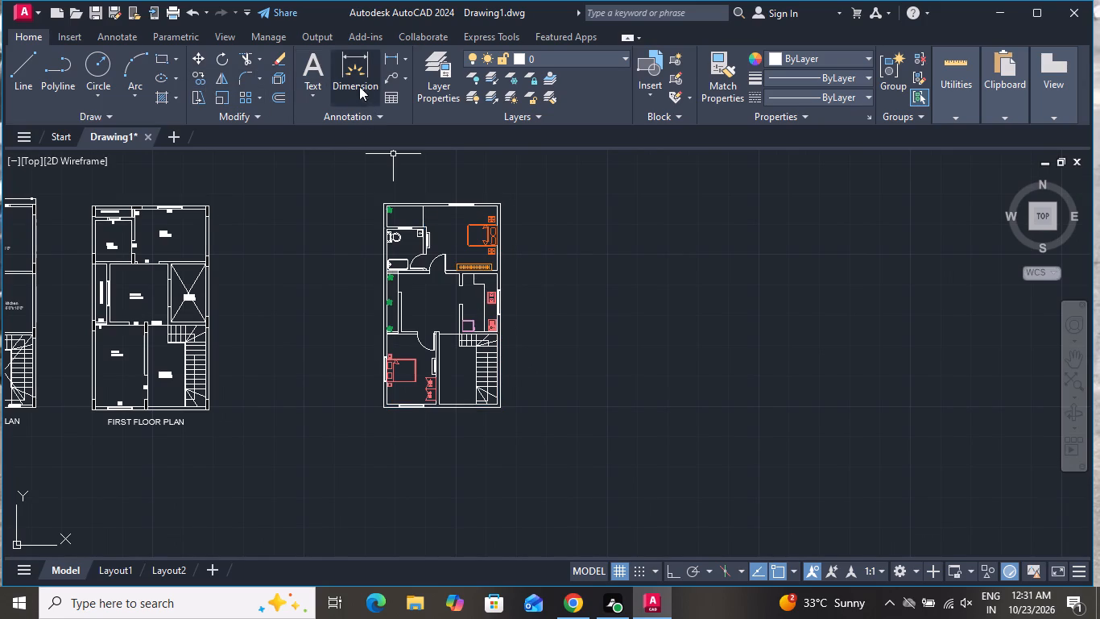
# Create a new layer named WALL and set its colour to red.
pyautogui.click(432, 71)
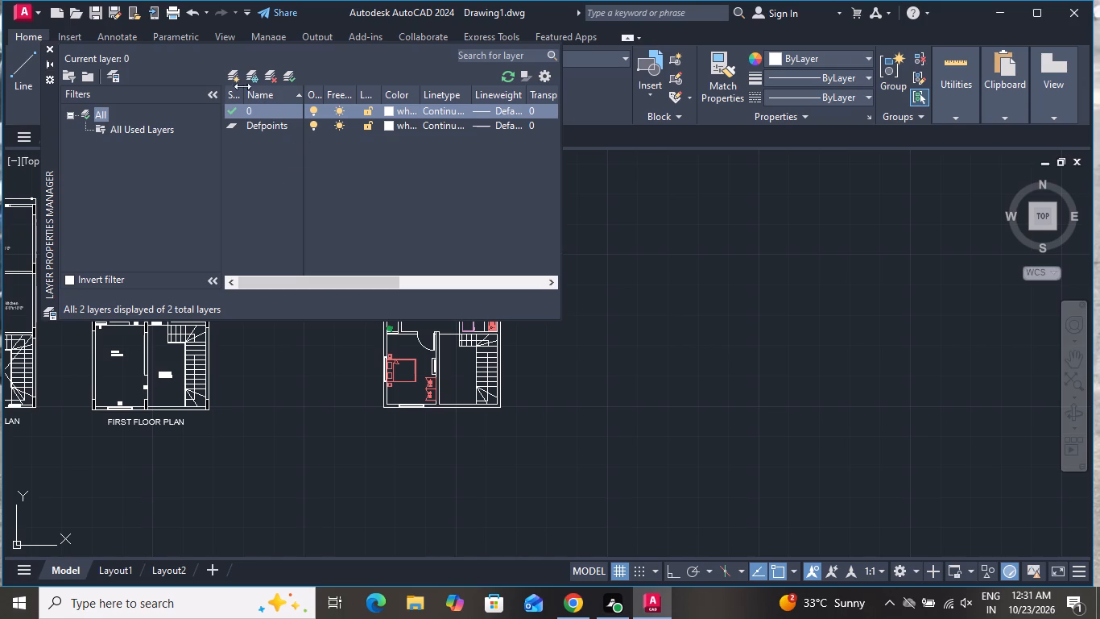
pyautogui.click(224, 70)
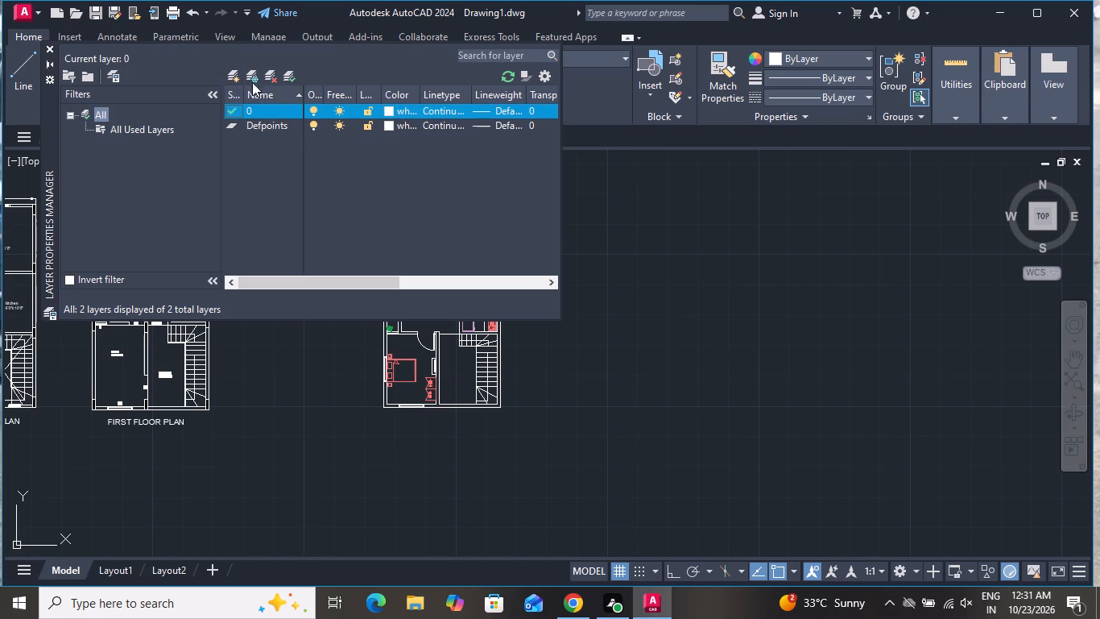
pyautogui.click(253, 78)
pyautogui.press('BackSpace')
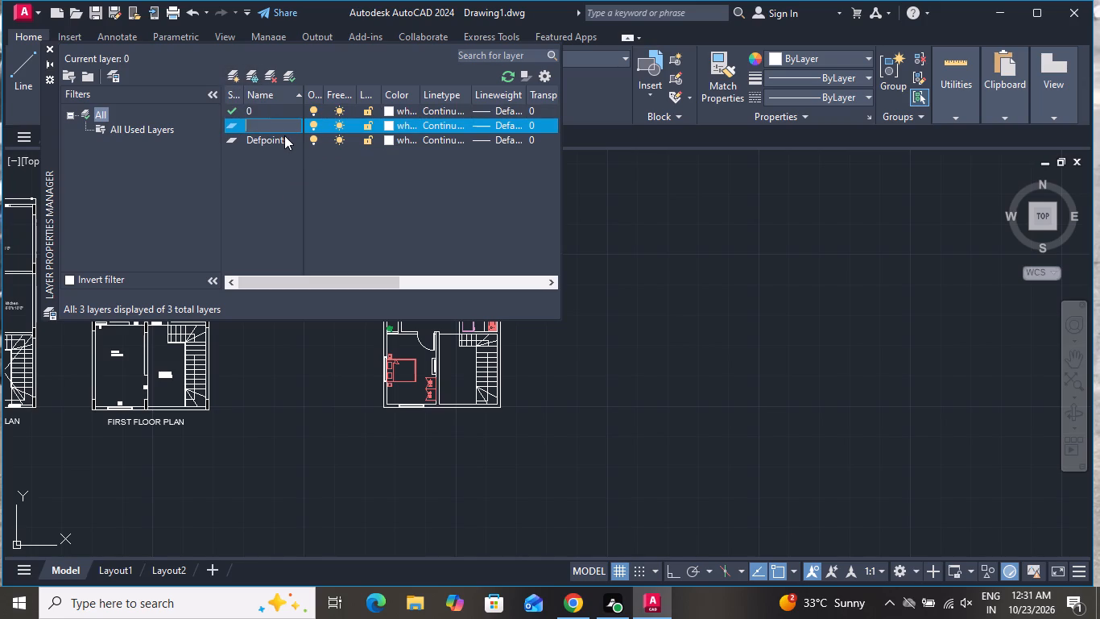
pyautogui.press('BackSpace')
pyautogui.press('w')
pyautogui.press('a')
pyautogui.press('l')
pyautogui.press('l')
pyautogui.click(405, 131)
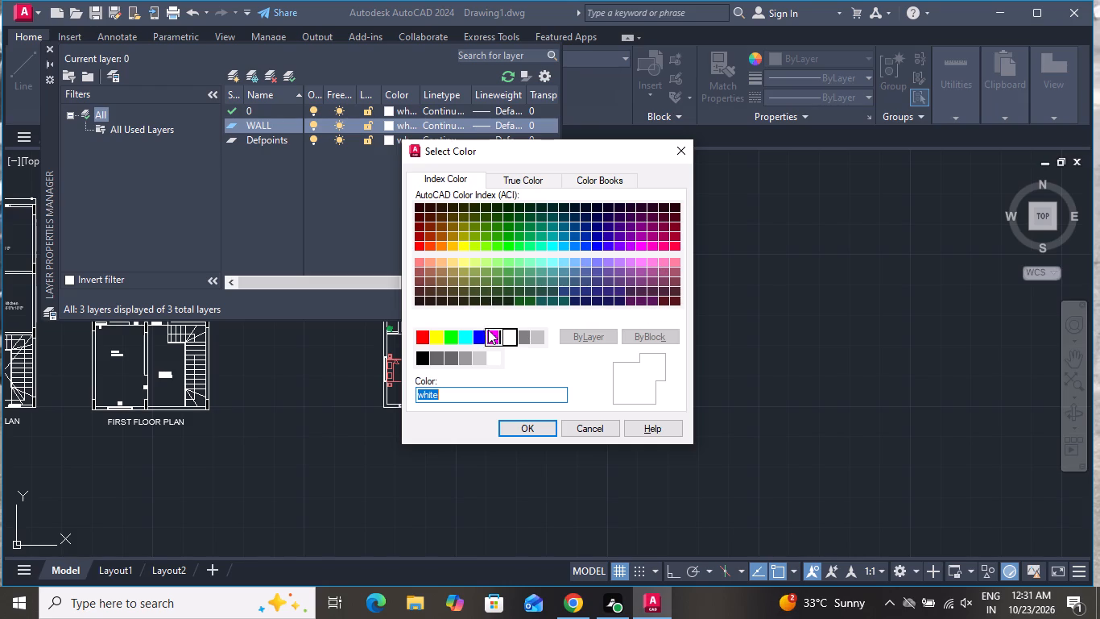
pyautogui.click(417, 340)
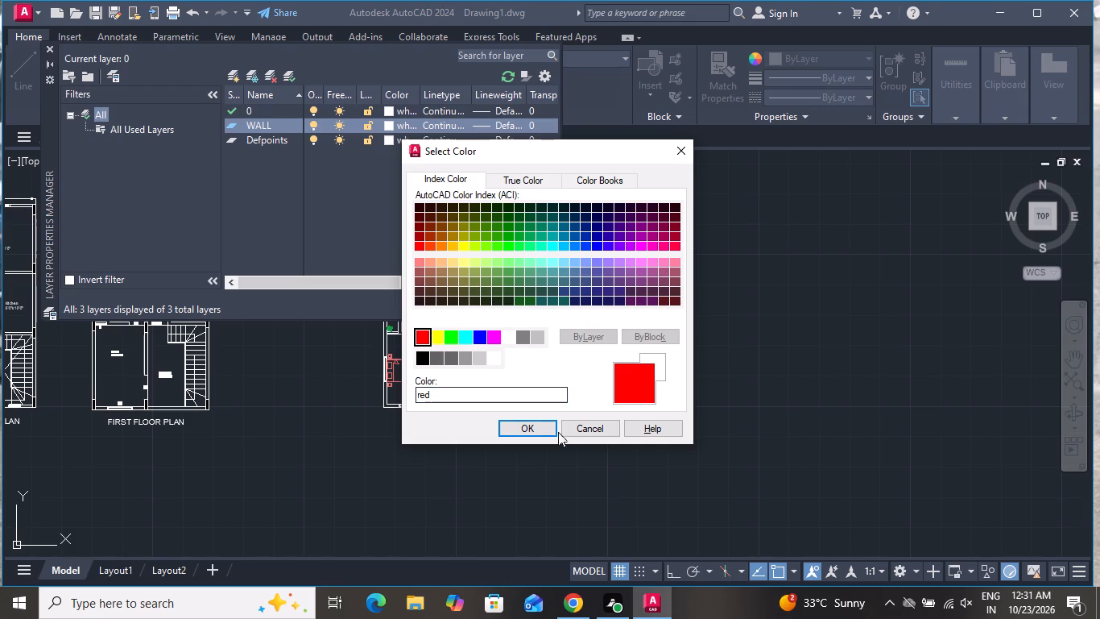
pyautogui.click(541, 428)
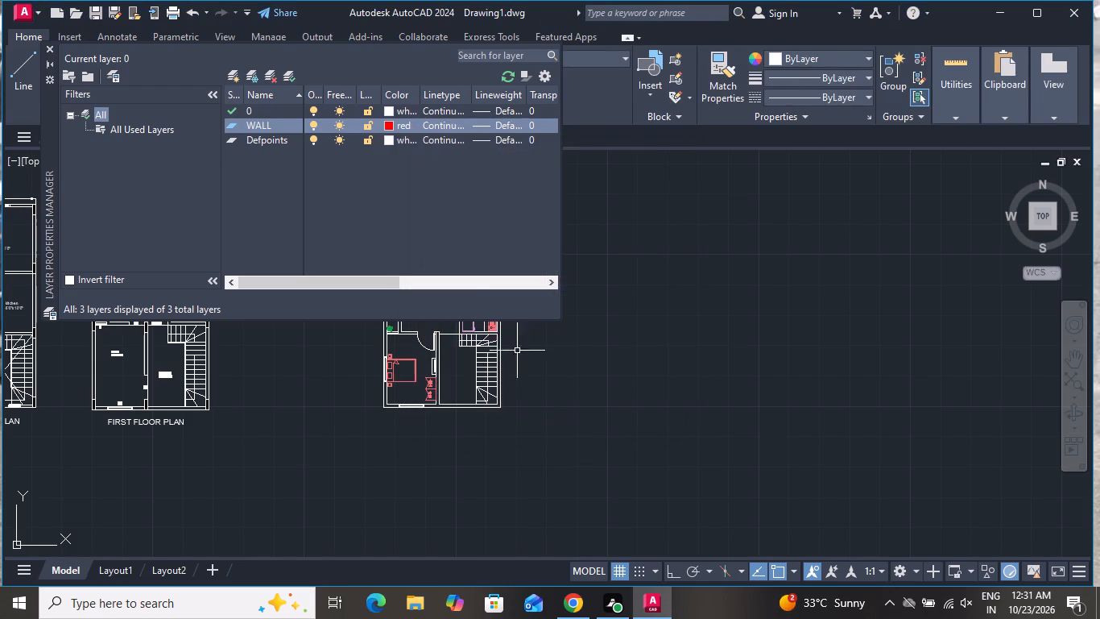
# Create a new layer named DOOR and set its colour to index 20.
pyautogui.click(256, 76)
pyautogui.press('BackSpace')
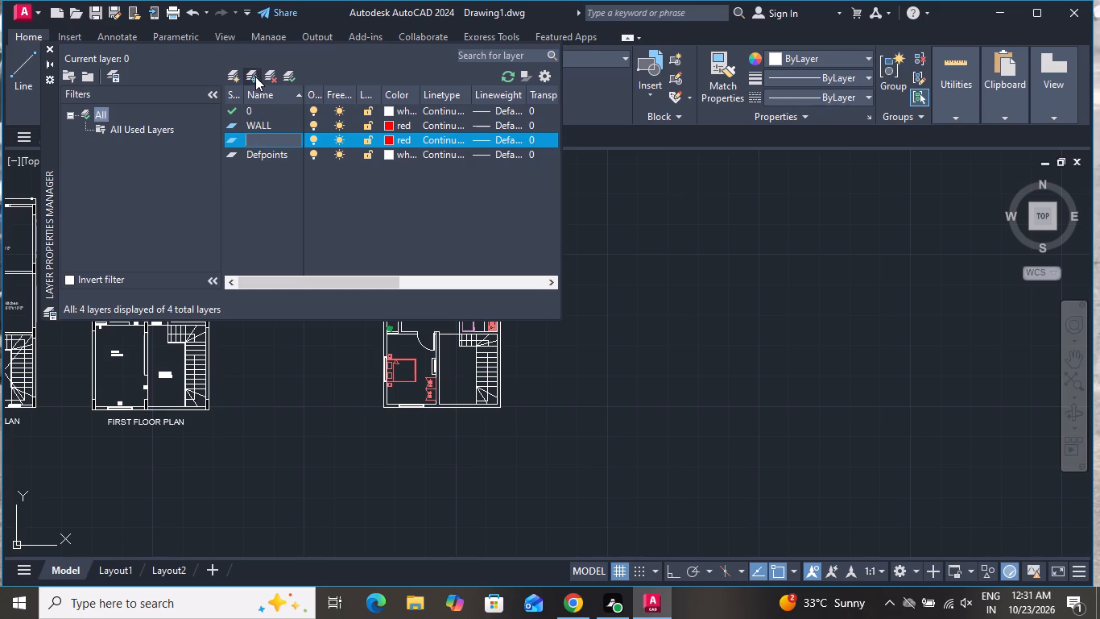
pyautogui.write('DOOR')
pyautogui.click(404, 143)
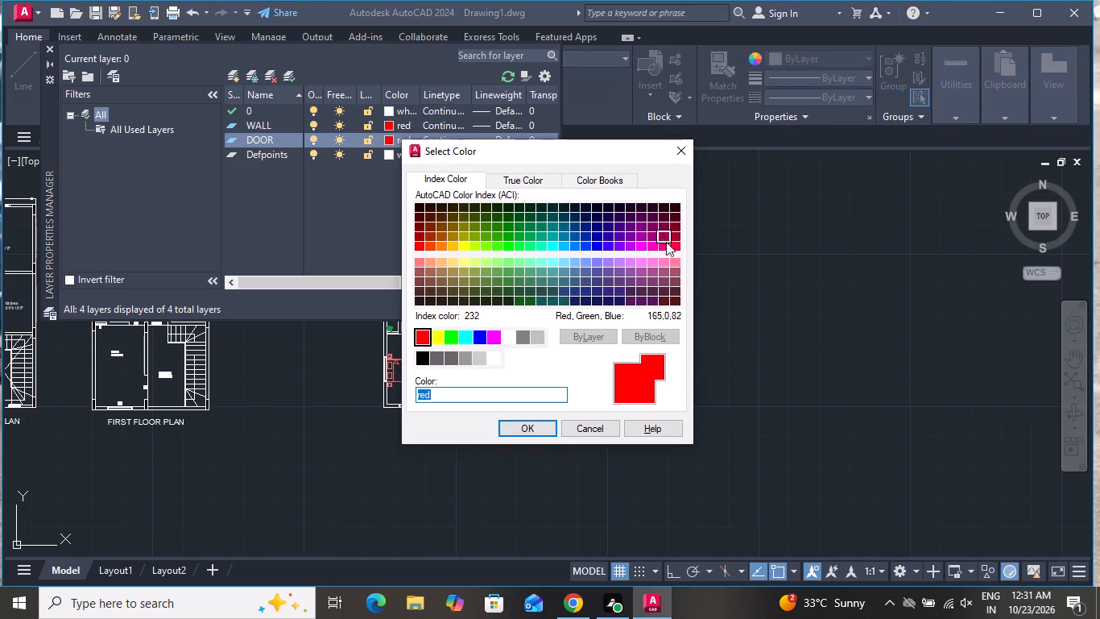
pyautogui.click(432, 247)
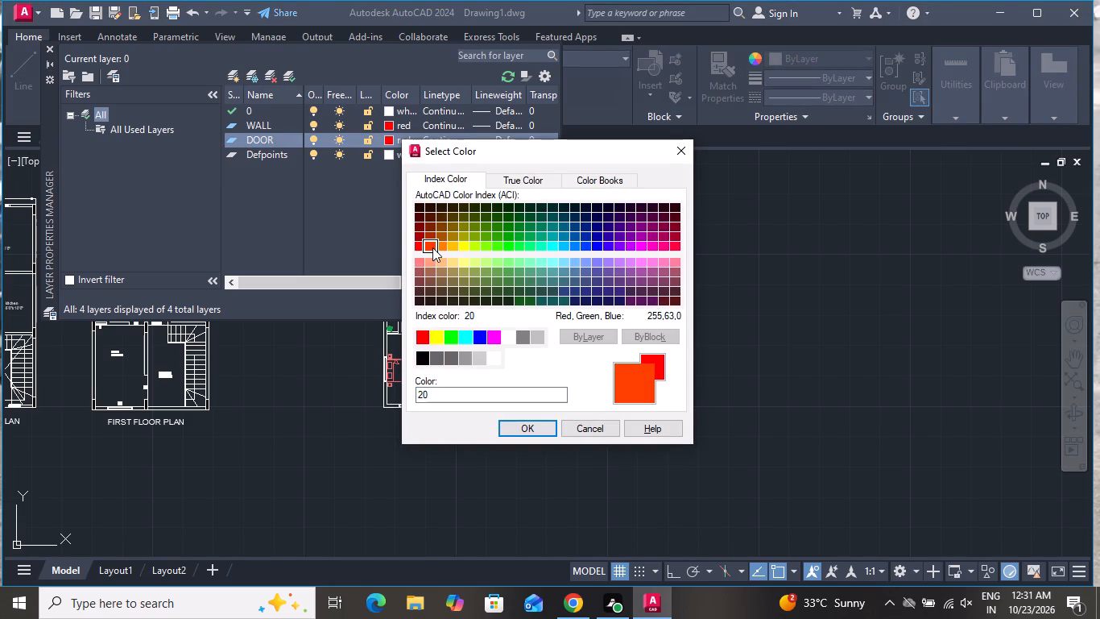
pyautogui.click(530, 426)
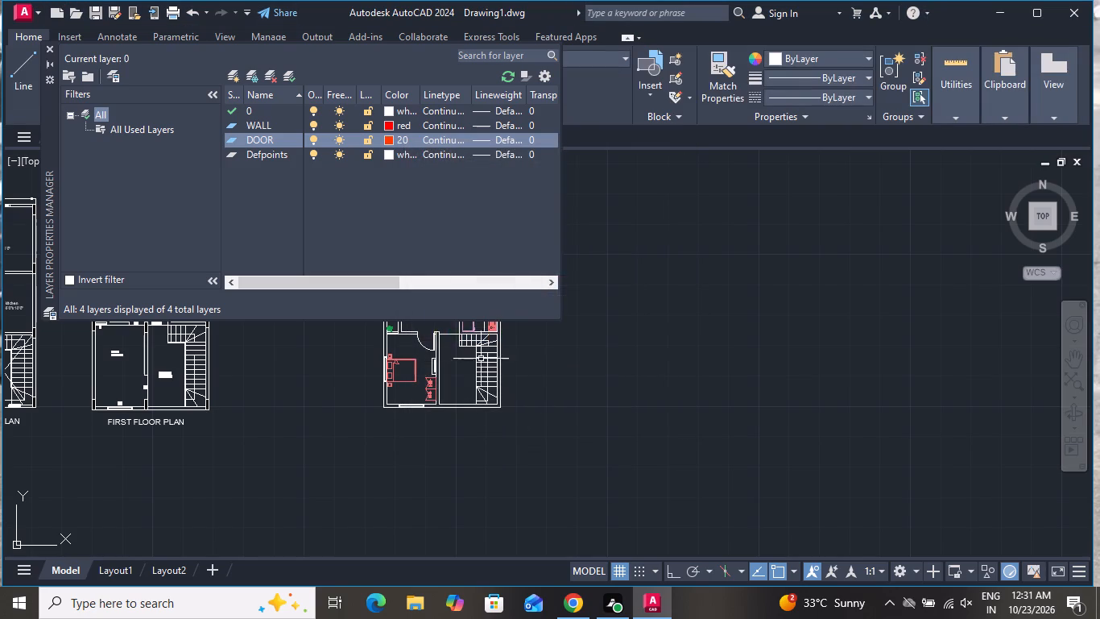
# Create a new layer named WINDOW with colour index 210 and close the layer manager.
pyautogui.click(252, 76)
pyautogui.press('BackSpace')
pyautogui.press('BackSpace')
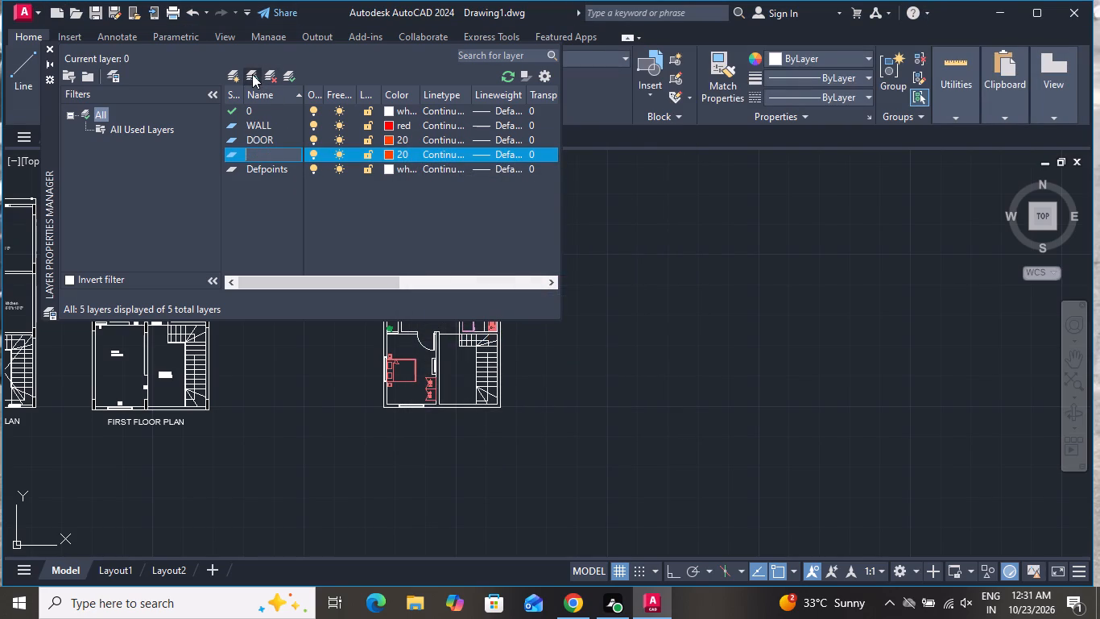
pyautogui.write('WINDOW')
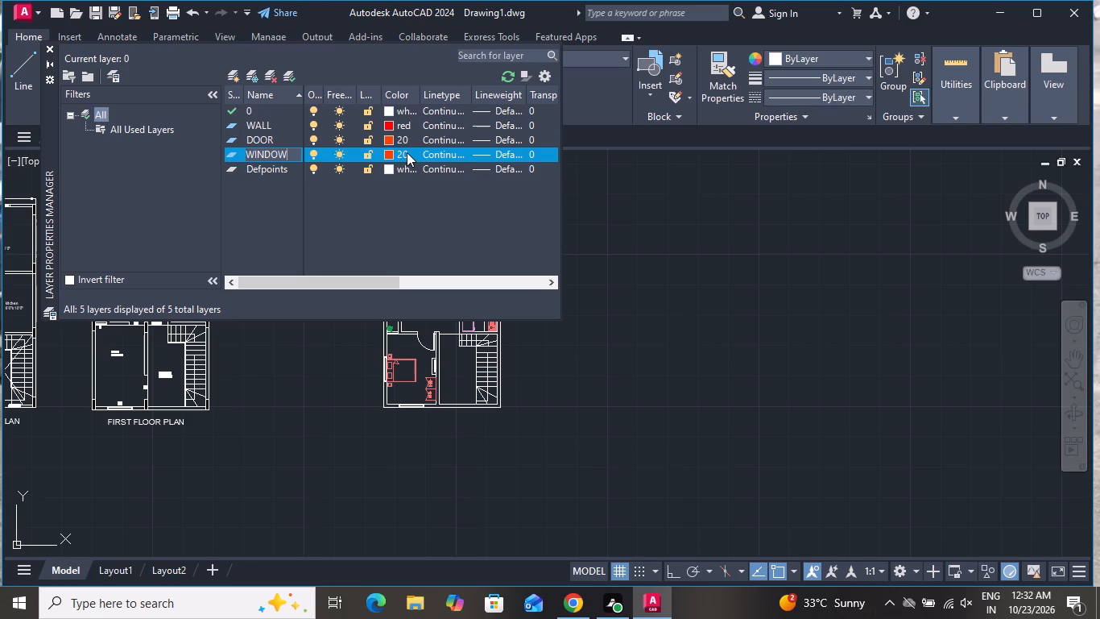
pyautogui.click(383, 150)
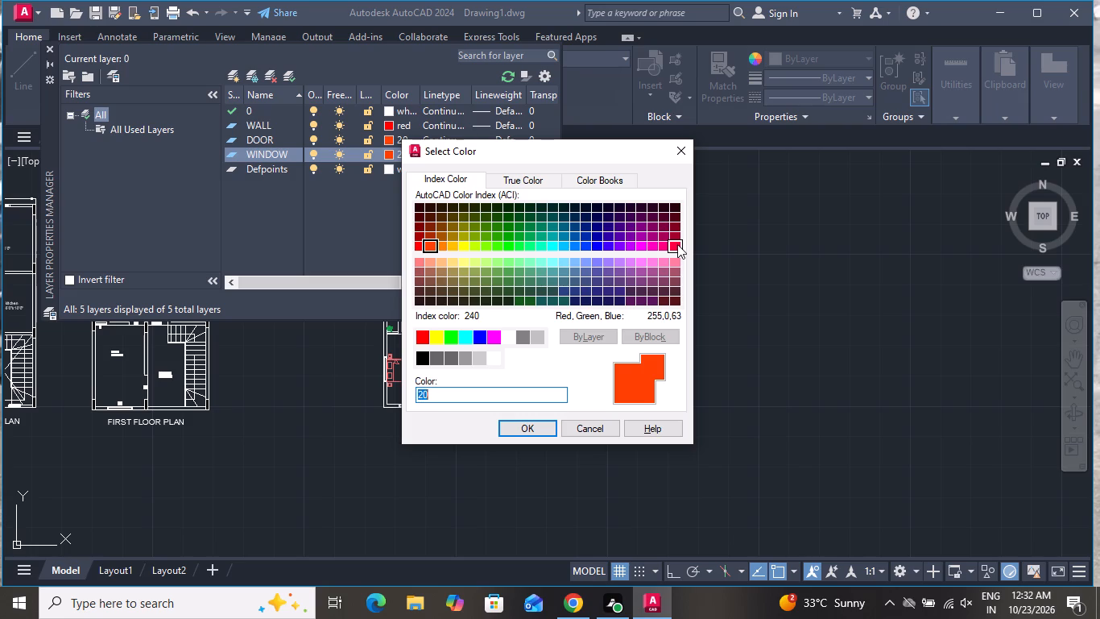
pyautogui.click(677, 244)
pyautogui.click(655, 247)
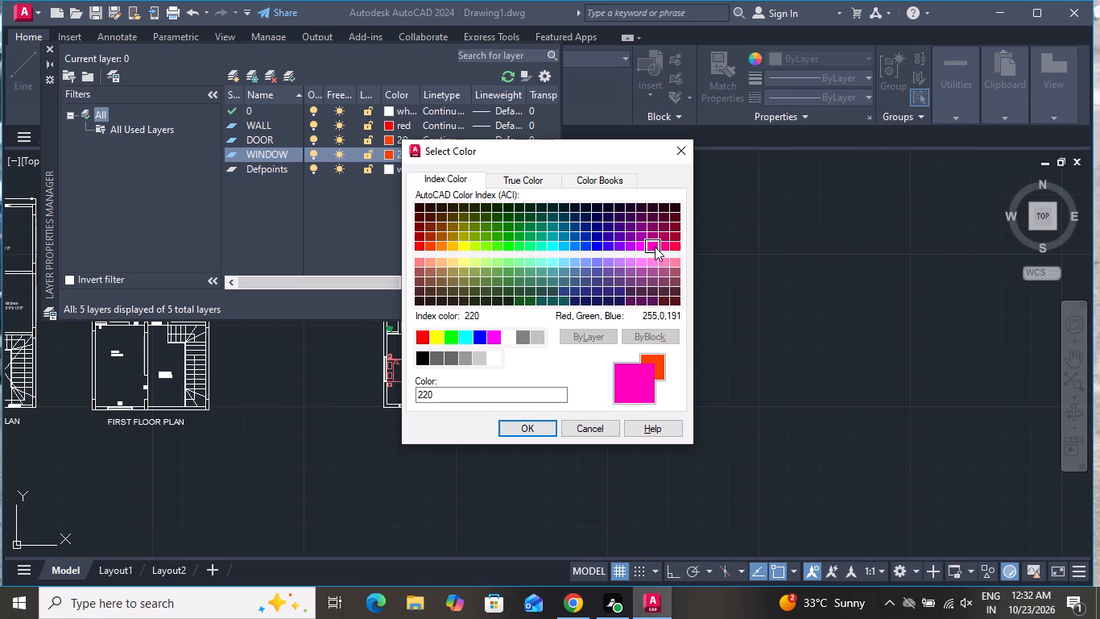
pyautogui.click(642, 247)
pyautogui.click(520, 424)
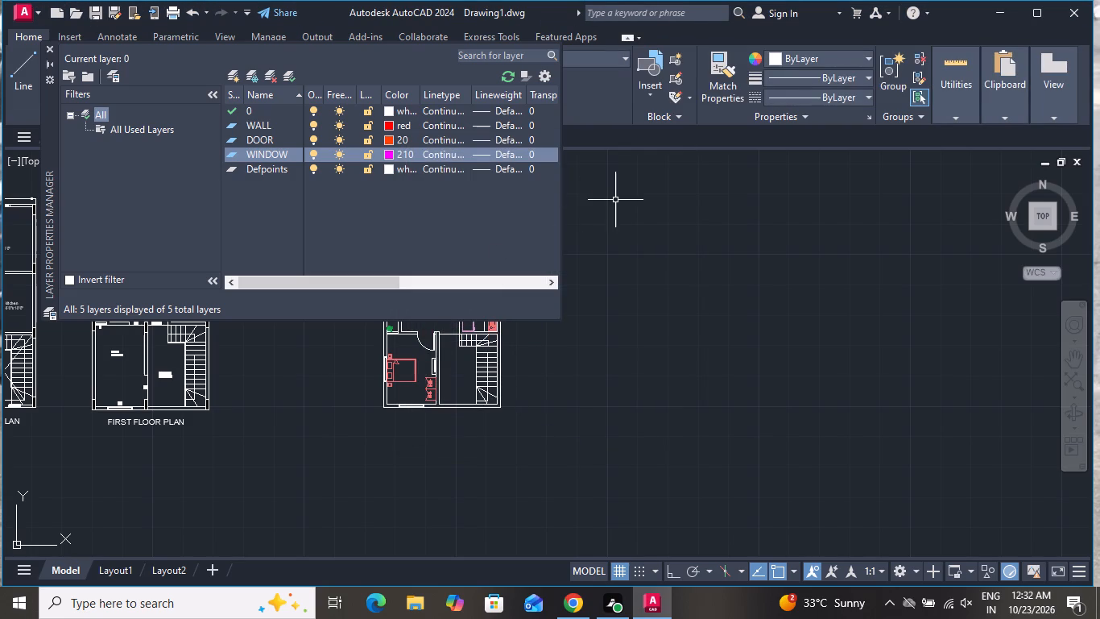
pyautogui.press('Escape')
pyautogui.click(633, 226)
pyautogui.click(614, 312)
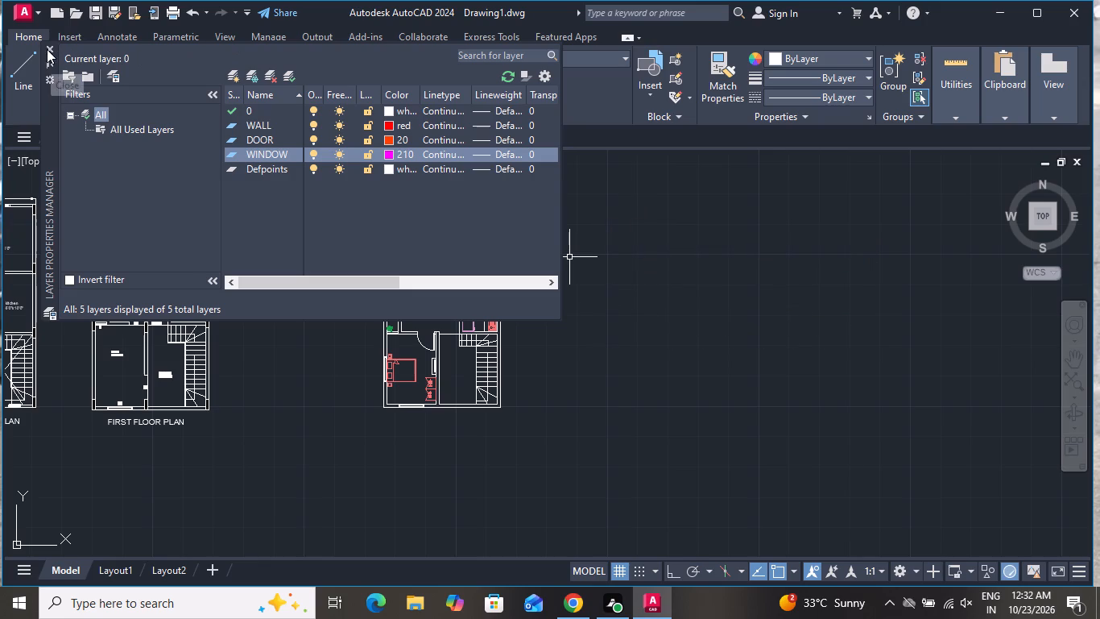
pyautogui.click(47, 48)
# Make WINDOW the current layer.
pyautogui.scroll(3, 444, 235)
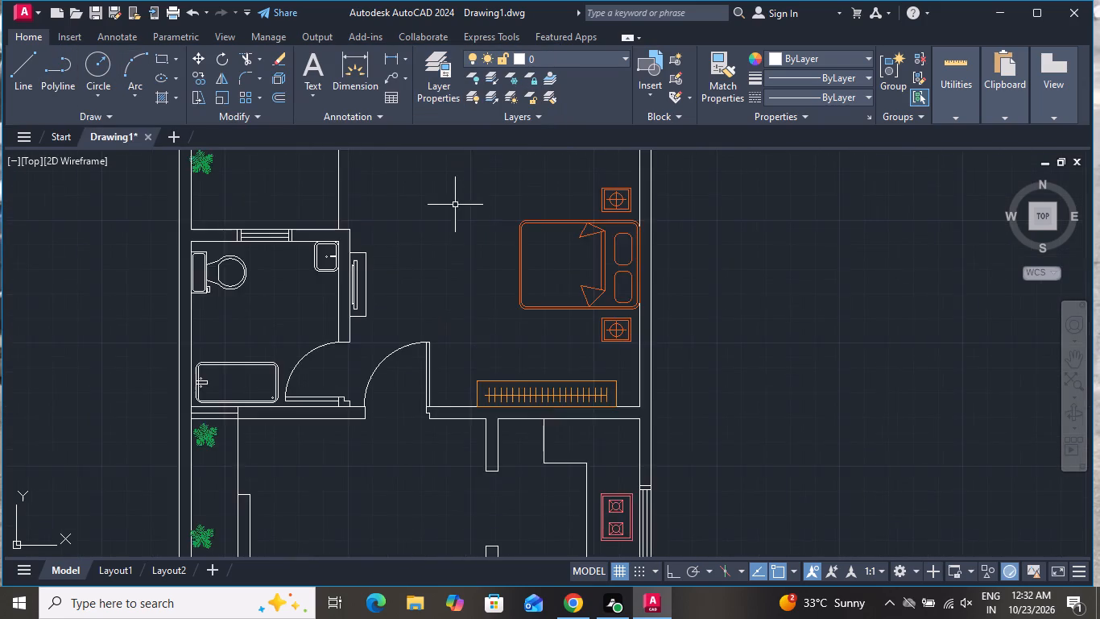
pyautogui.scroll(-4, 459, 208)
pyautogui.scroll(1, 486, 169)
pyautogui.scroll(2, 449, 227)
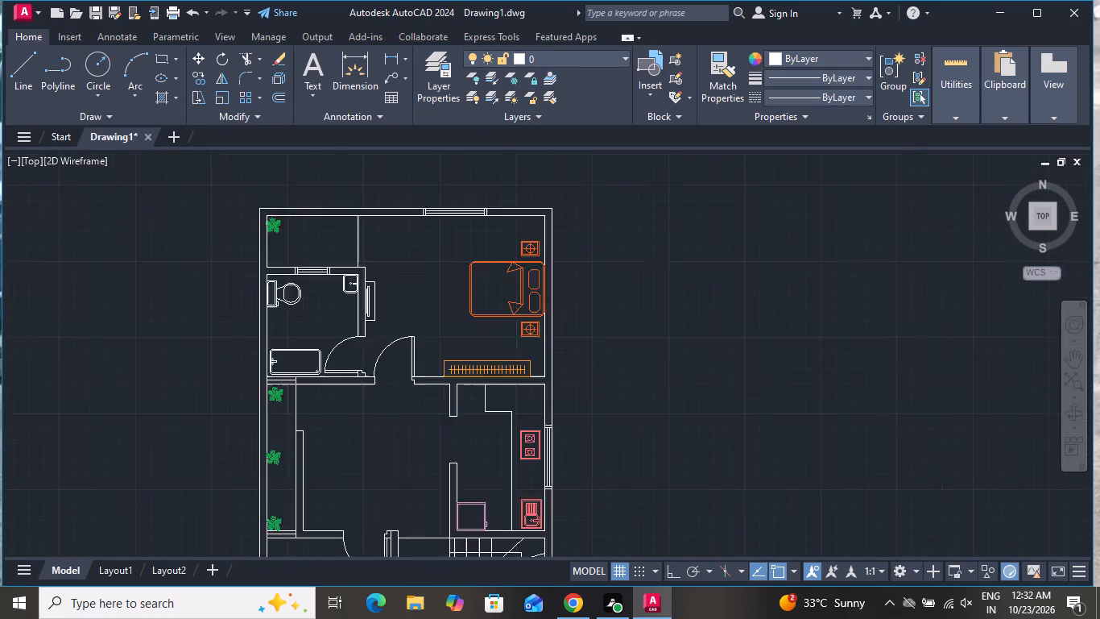
pyautogui.scroll(2, 458, 231)
pyautogui.scroll(-1, 463, 239)
pyautogui.scroll(2, 472, 193)
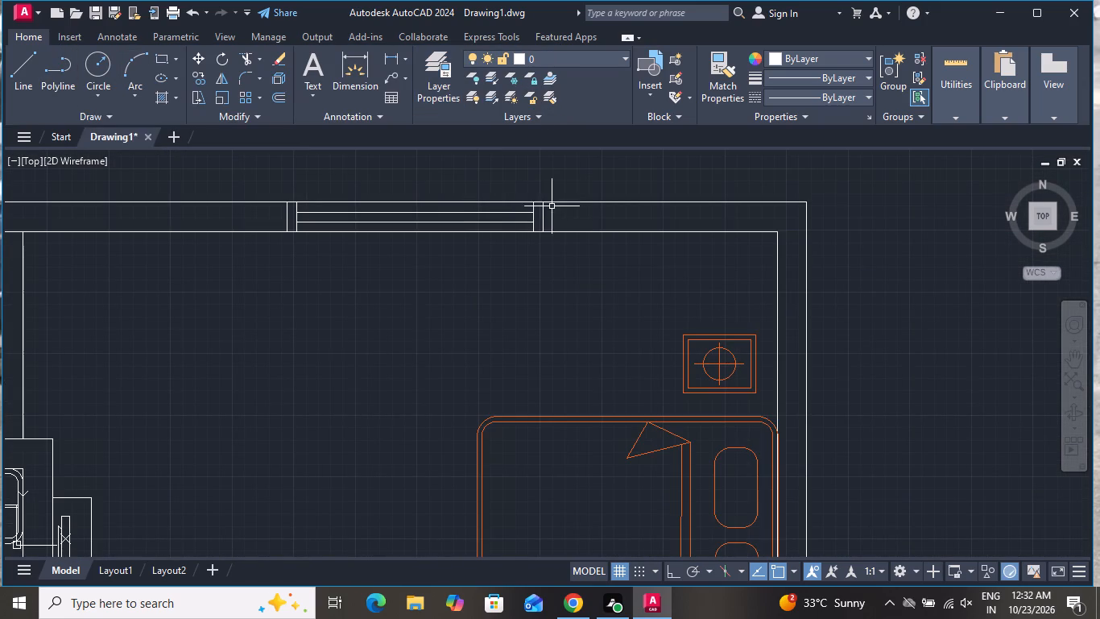
pyautogui.click(557, 202)
pyautogui.press('Escape')
pyautogui.click(561, 59)
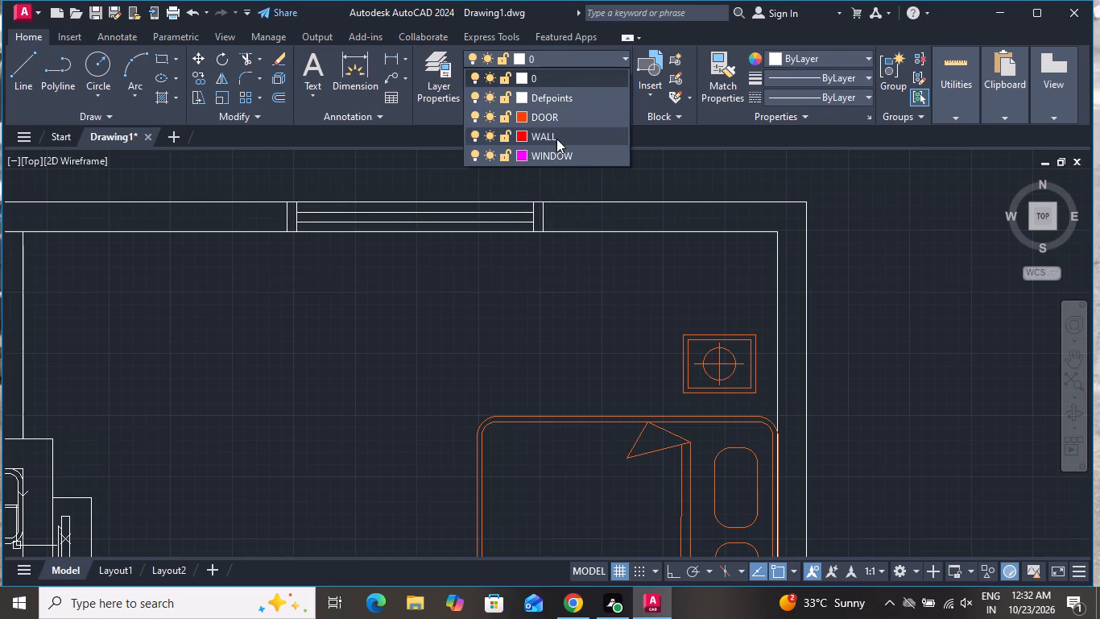
pyautogui.click(555, 152)
# Assign the top bedroom, bathroom and kitchen windows and the lower bedroom's bottom-wall window in the furnished plan to the WINDOW layer.
pyautogui.click(555, 212)
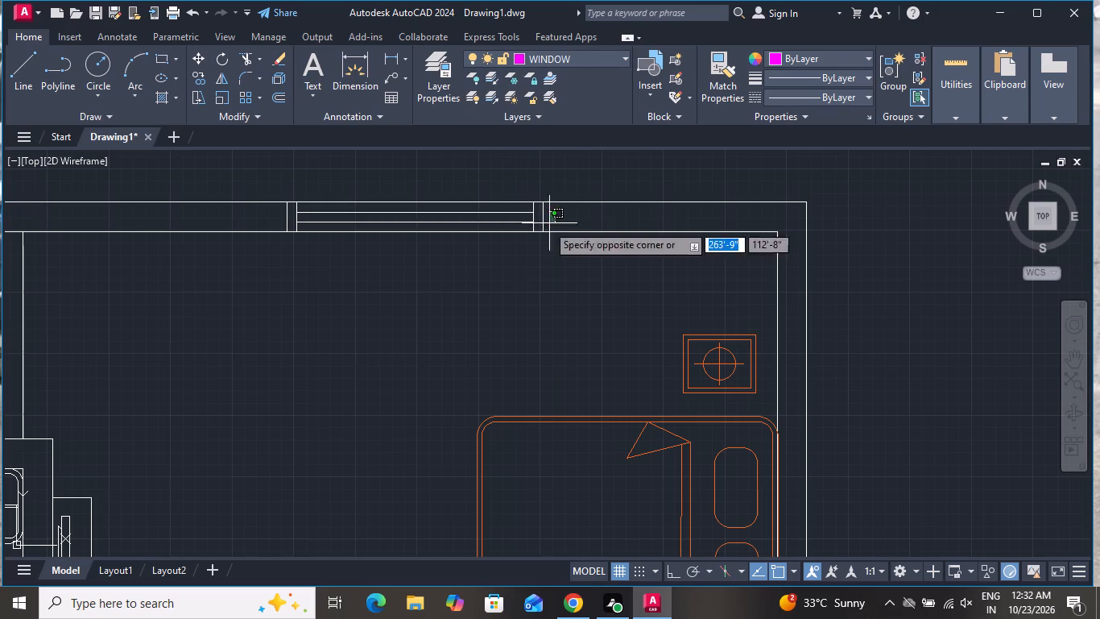
pyautogui.click(277, 228)
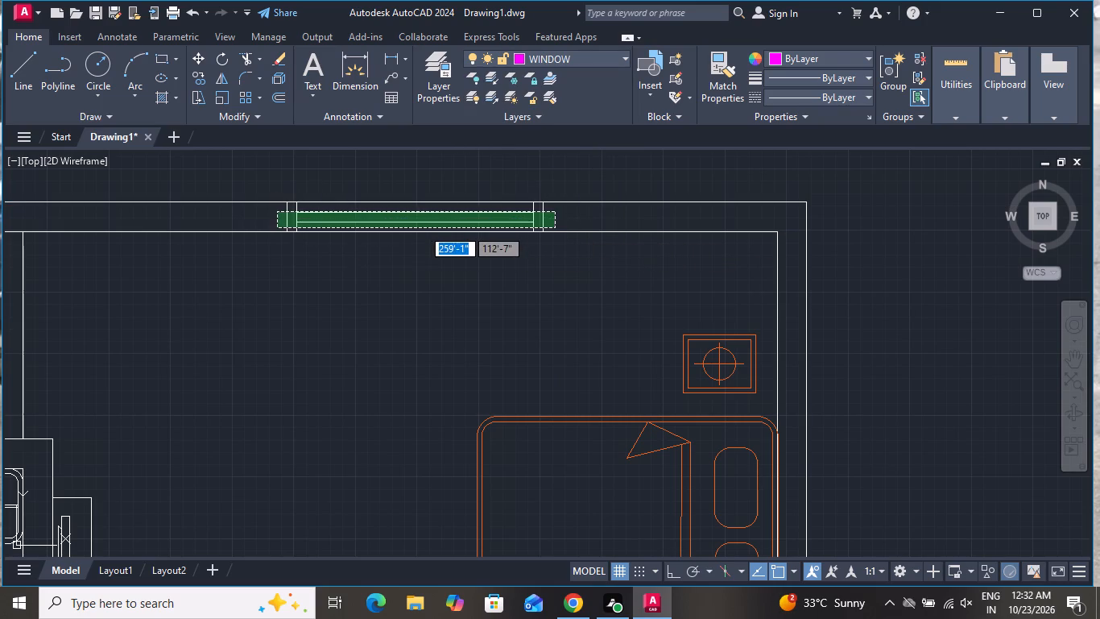
pyautogui.scroll(-3, 431, 176)
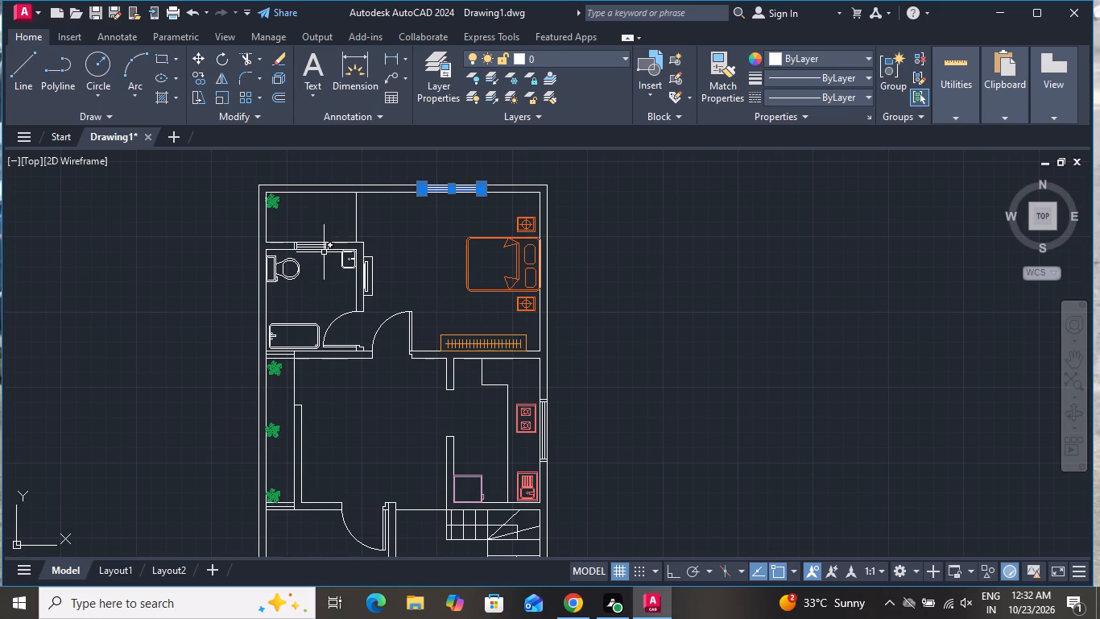
pyautogui.scroll(3, 324, 250)
pyautogui.click(345, 227)
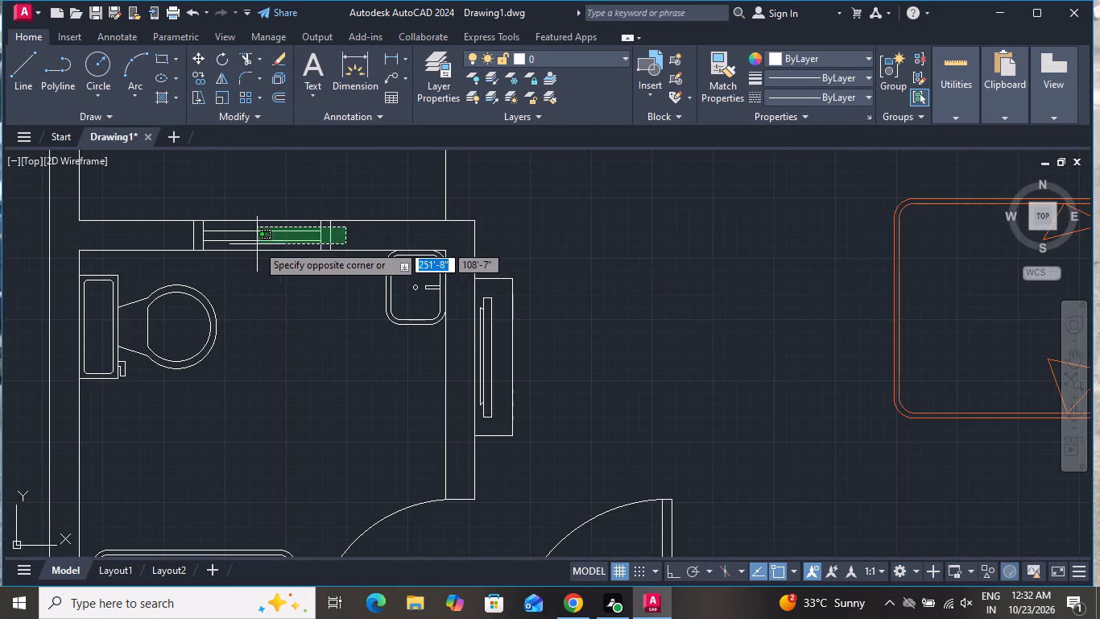
pyautogui.click(186, 244)
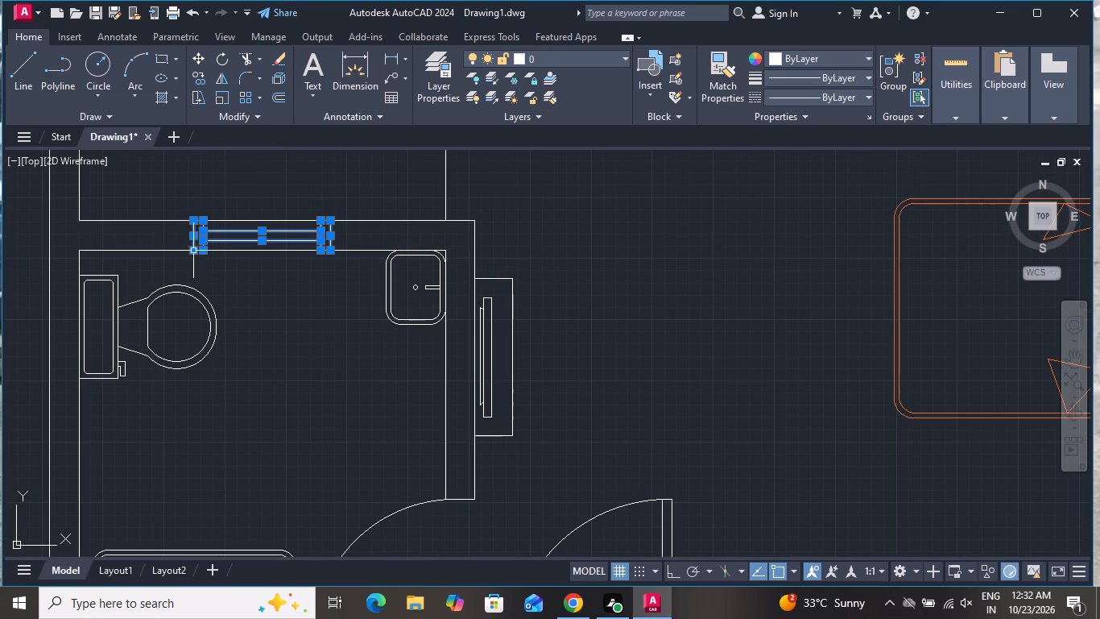
pyautogui.scroll(-2, 576, 332)
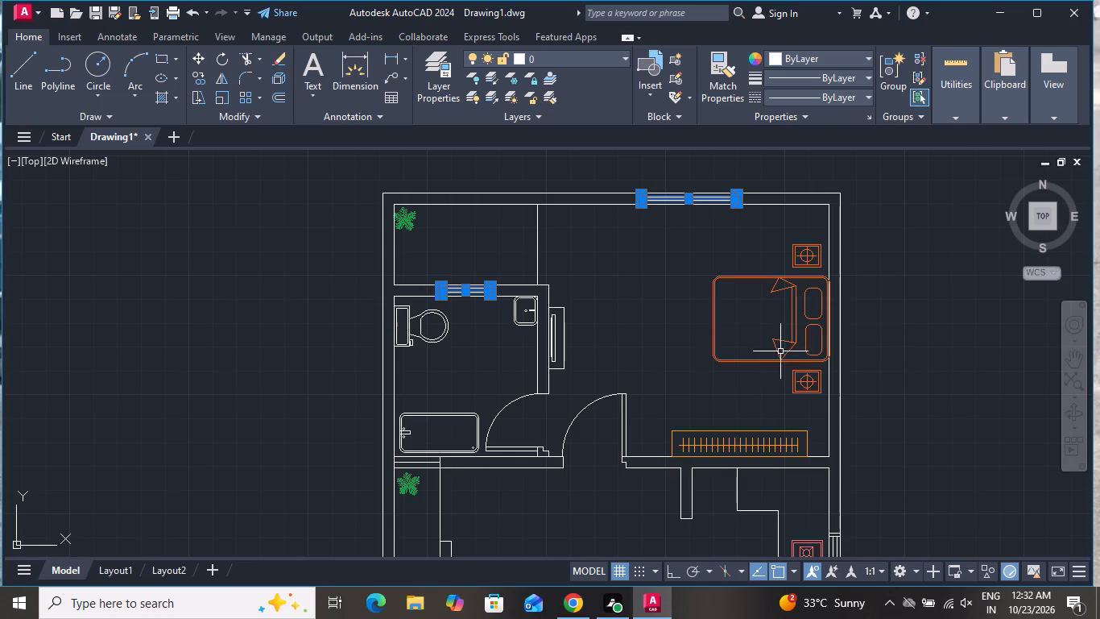
pyautogui.scroll(-3, 722, 343)
pyautogui.scroll(2, 747, 319)
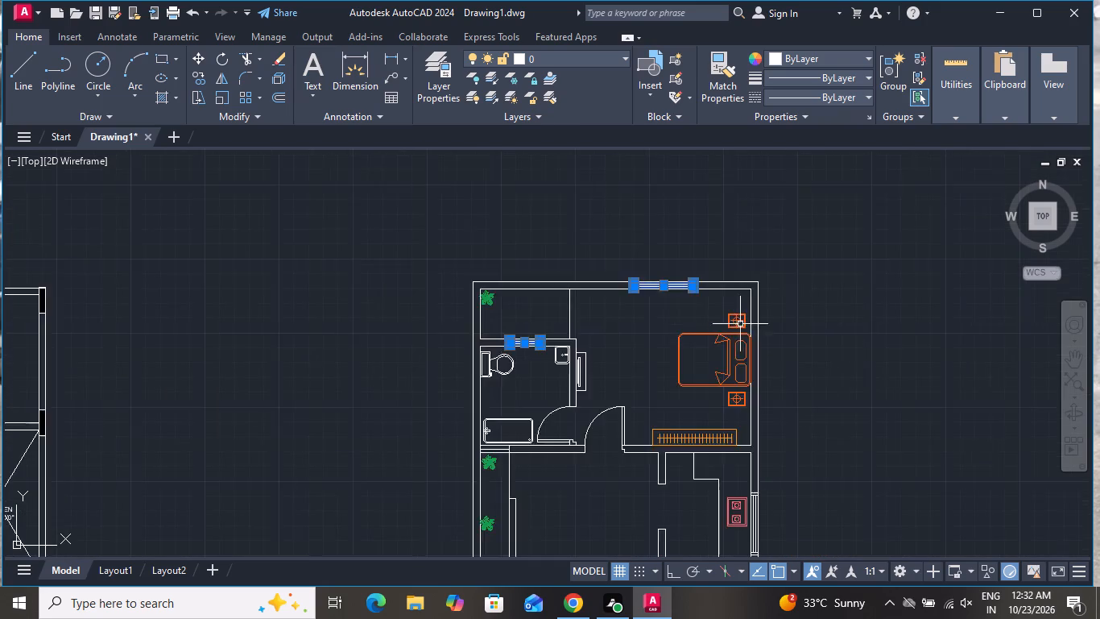
pyautogui.scroll(1, 738, 326)
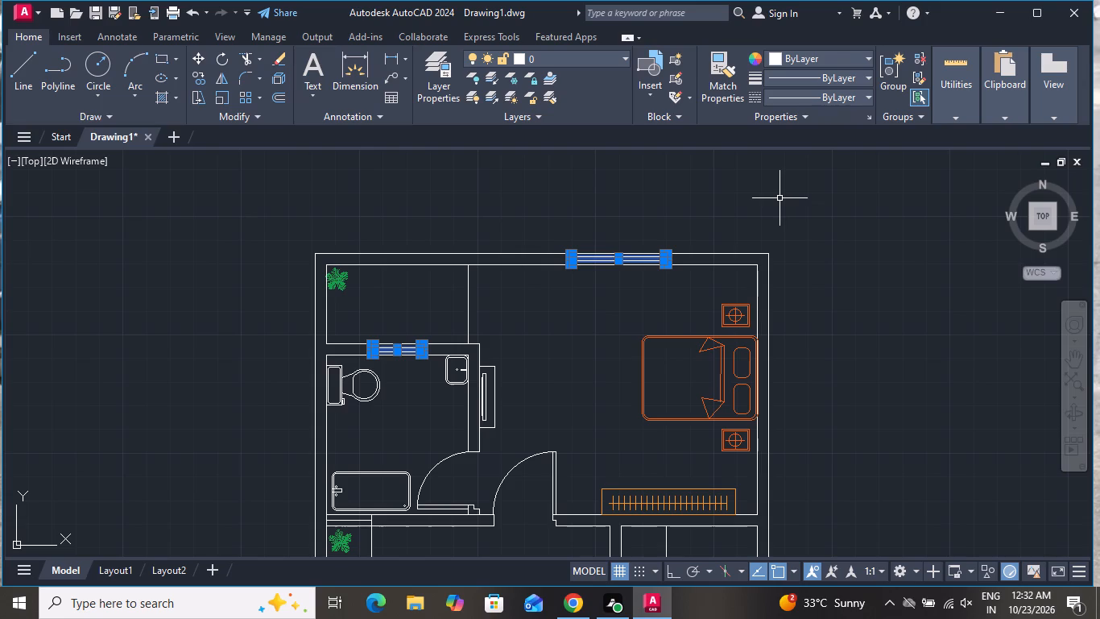
pyautogui.scroll(-2, 481, 321)
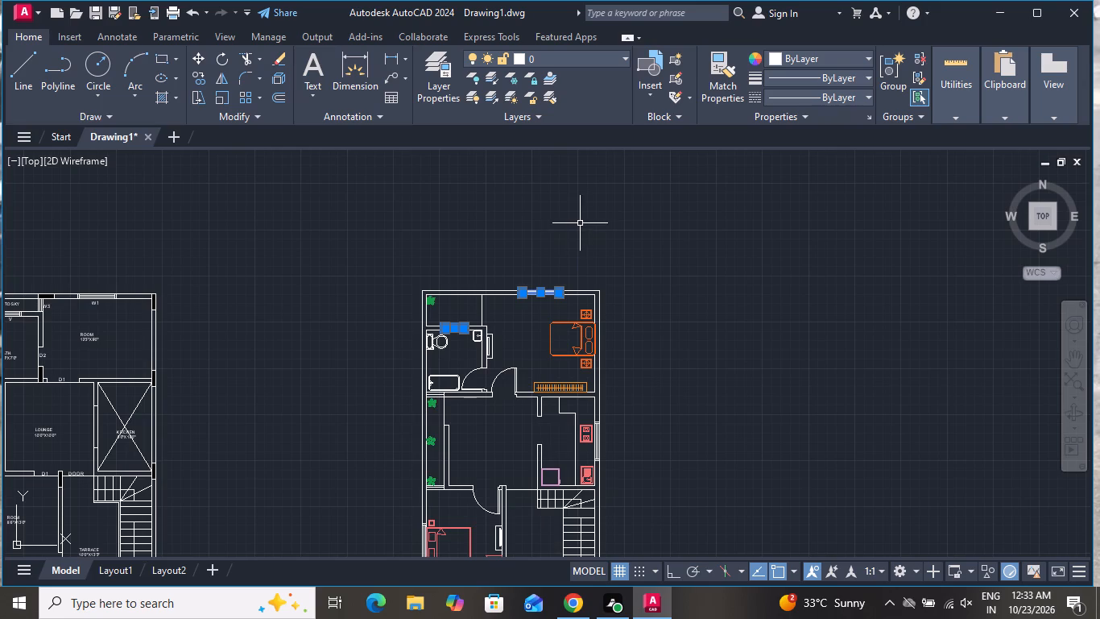
pyautogui.scroll(-1, 592, 220)
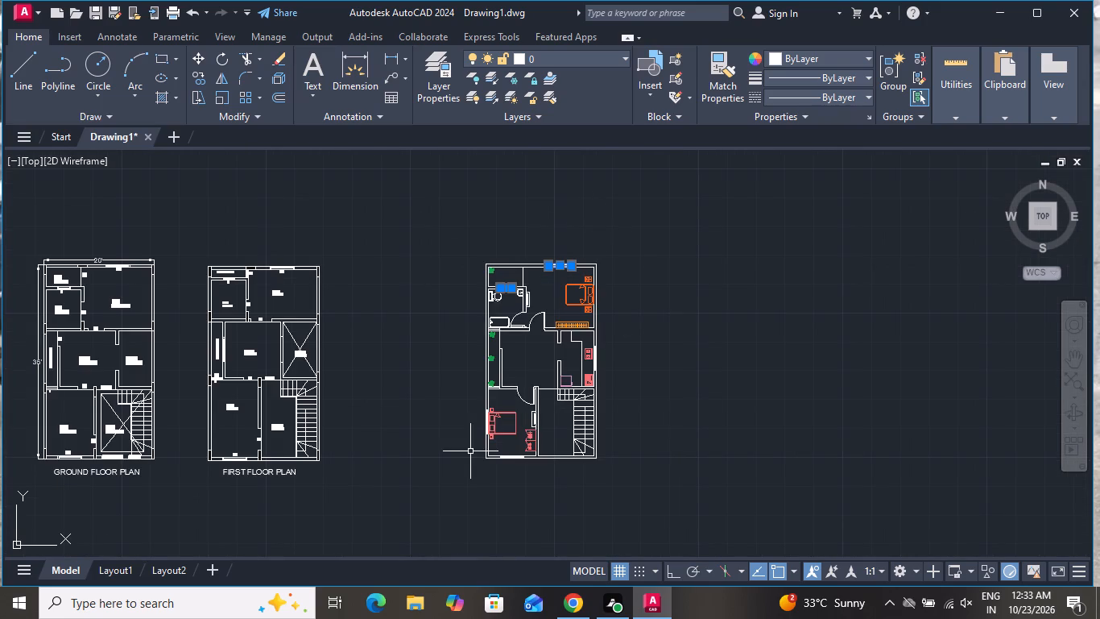
pyautogui.scroll(3, 498, 393)
pyautogui.scroll(-1, 688, 449)
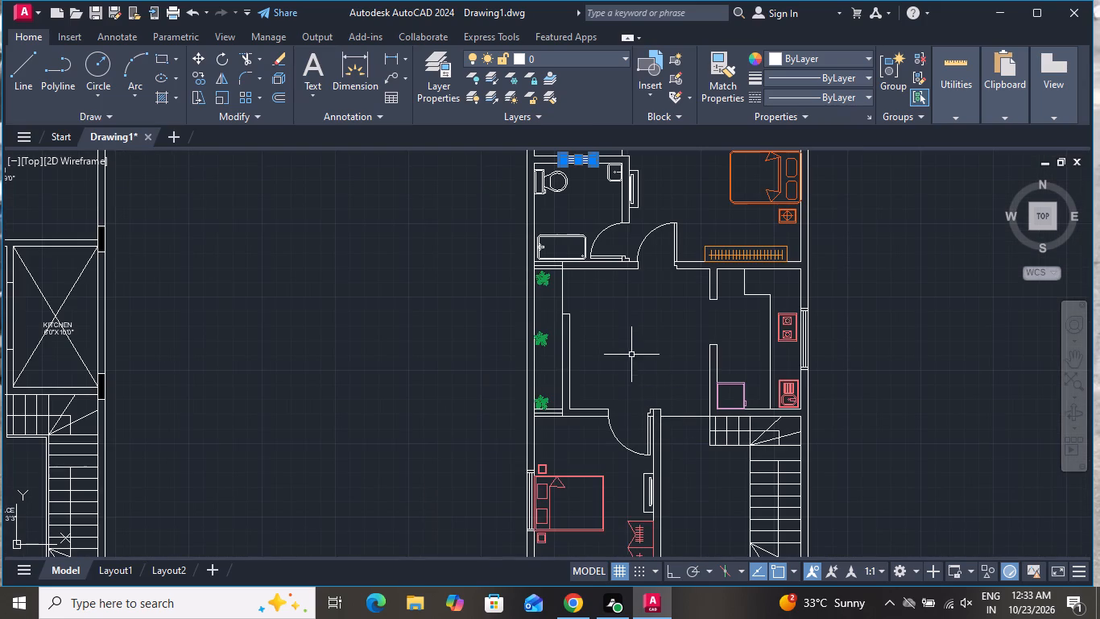
pyautogui.scroll(-1, 661, 312)
pyautogui.scroll(5, 762, 307)
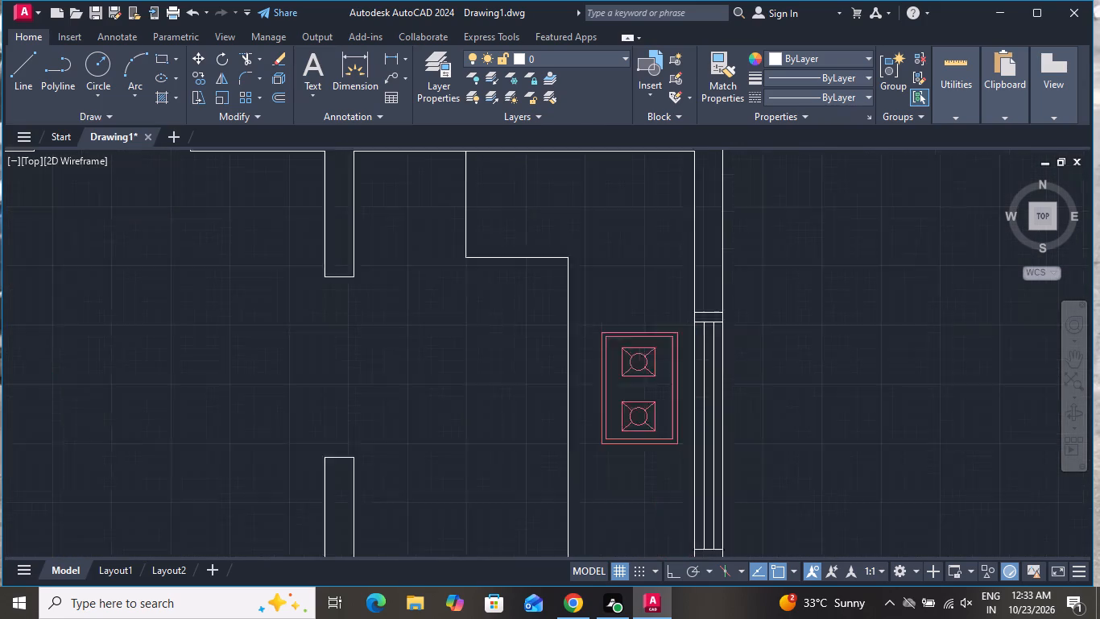
pyautogui.click(709, 296)
pyautogui.scroll(-1, 685, 434)
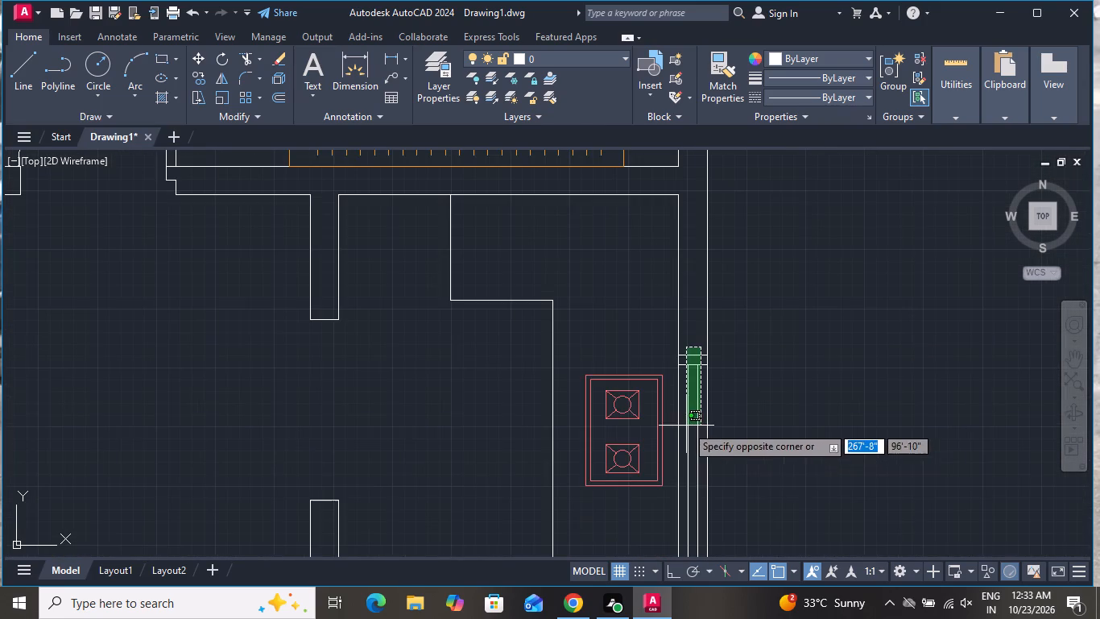
pyautogui.scroll(-2, 689, 469)
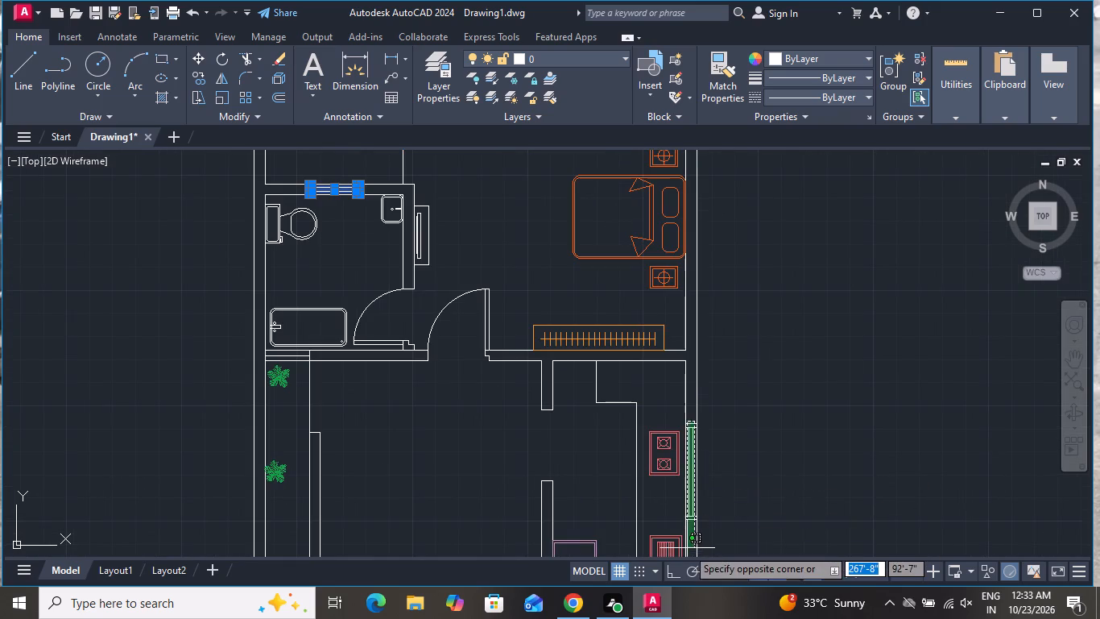
pyautogui.scroll(3, 687, 548)
pyautogui.click(684, 483)
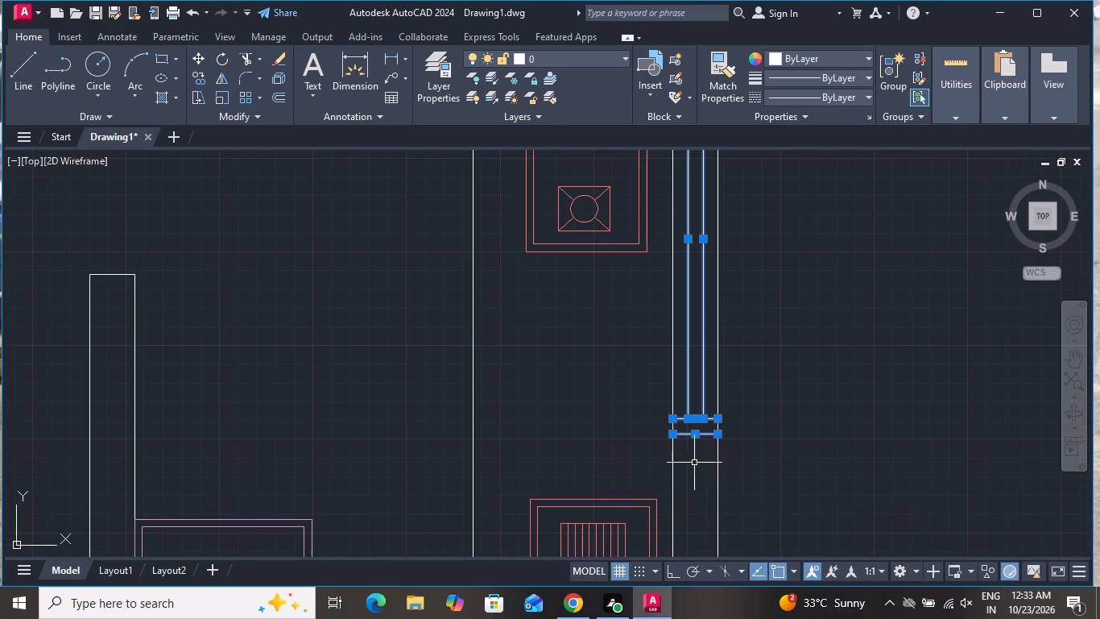
pyautogui.scroll(-6, 703, 456)
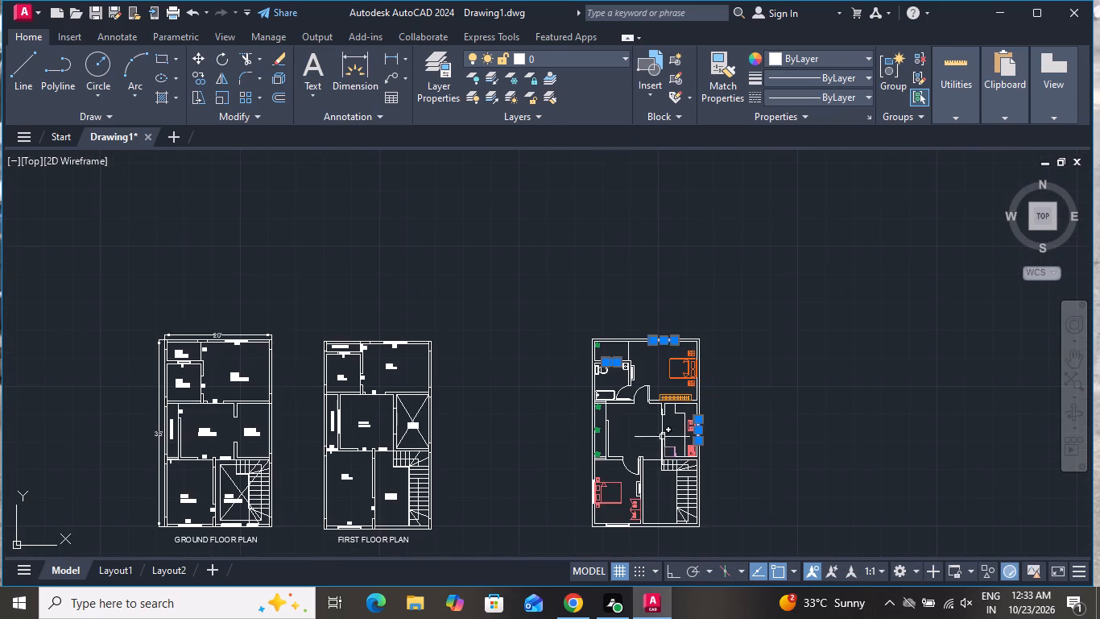
pyautogui.scroll(7, 609, 559)
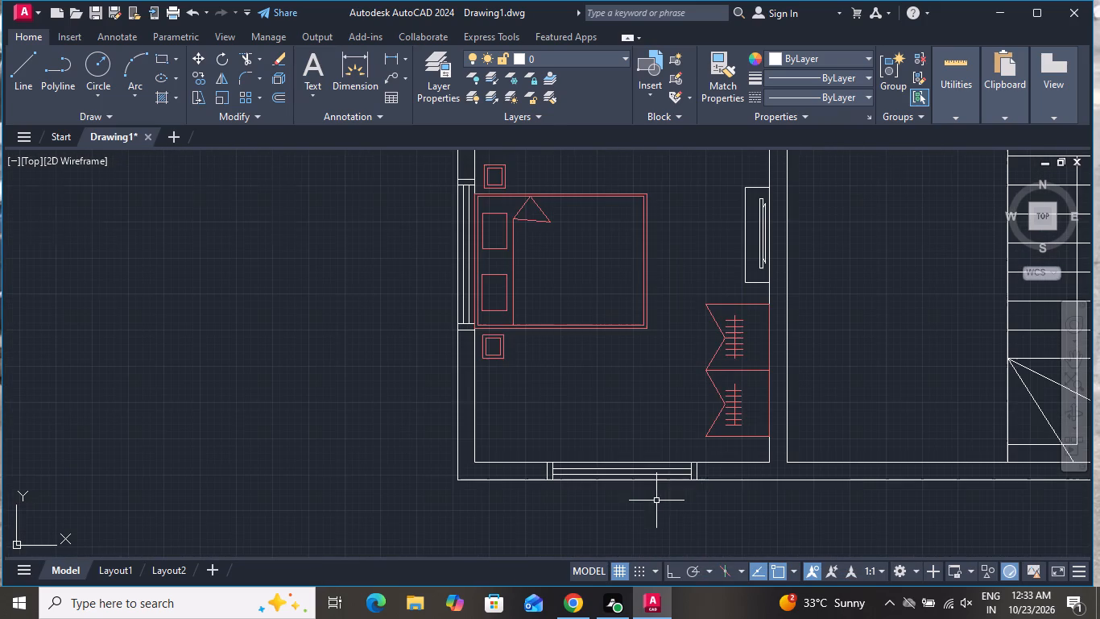
pyautogui.scroll(1, 656, 501)
pyautogui.click(717, 467)
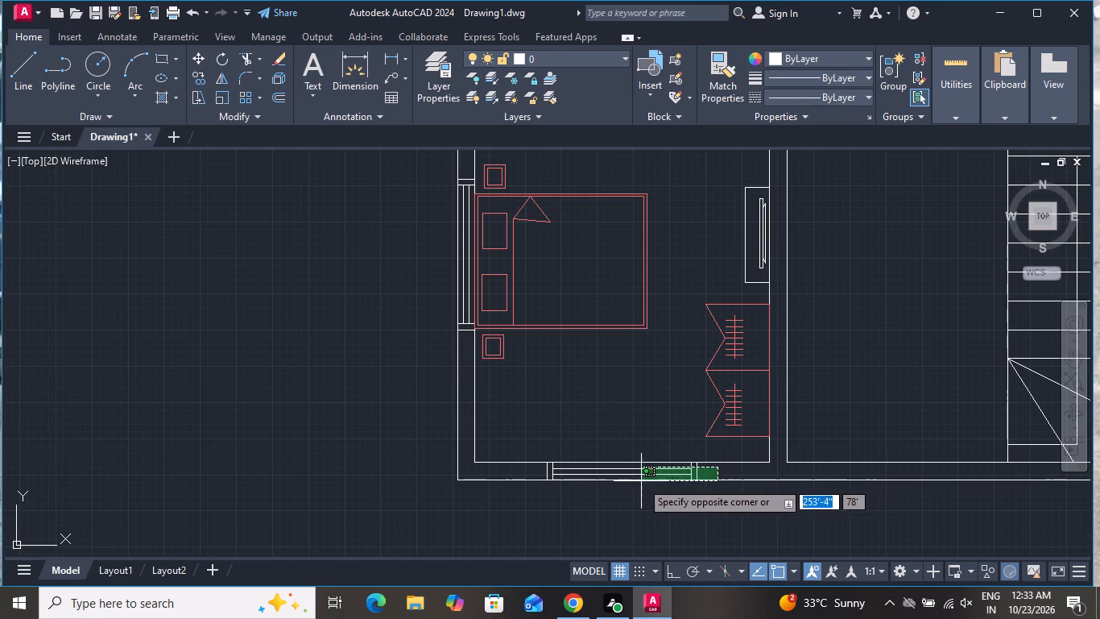
pyautogui.click(528, 479)
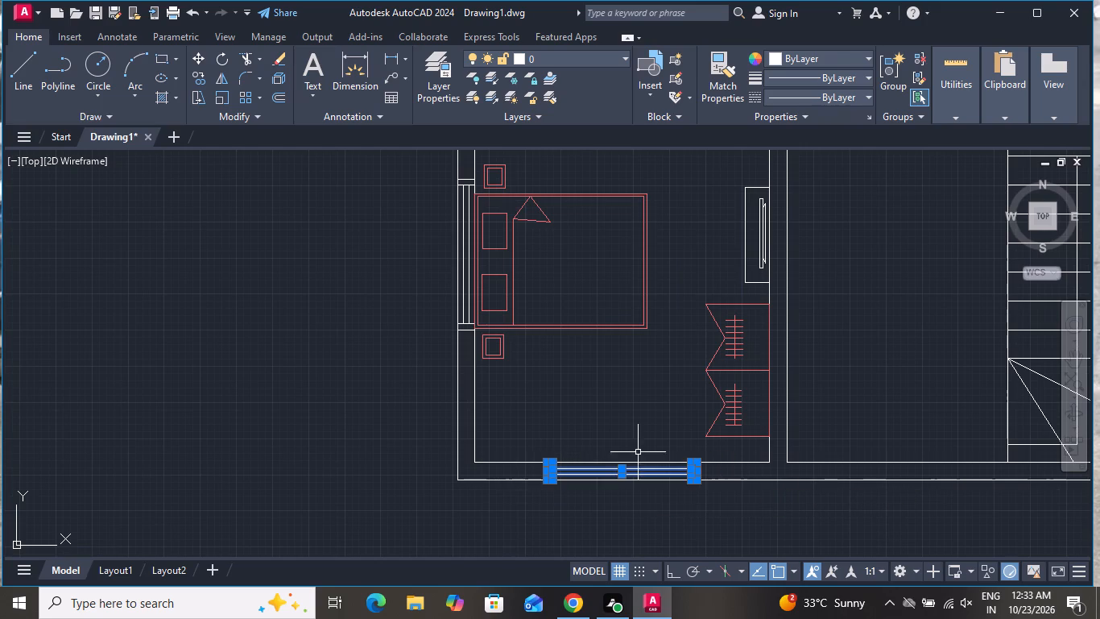
pyautogui.scroll(-1, 642, 405)
pyautogui.click(551, 64)
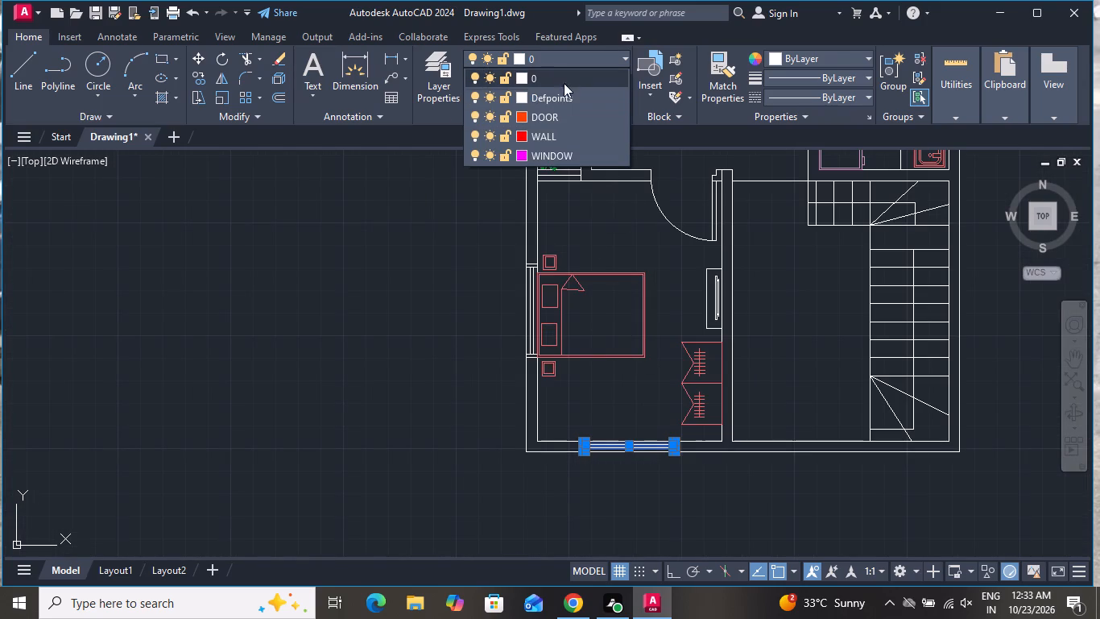
pyautogui.click(558, 150)
pyautogui.press('Escape')
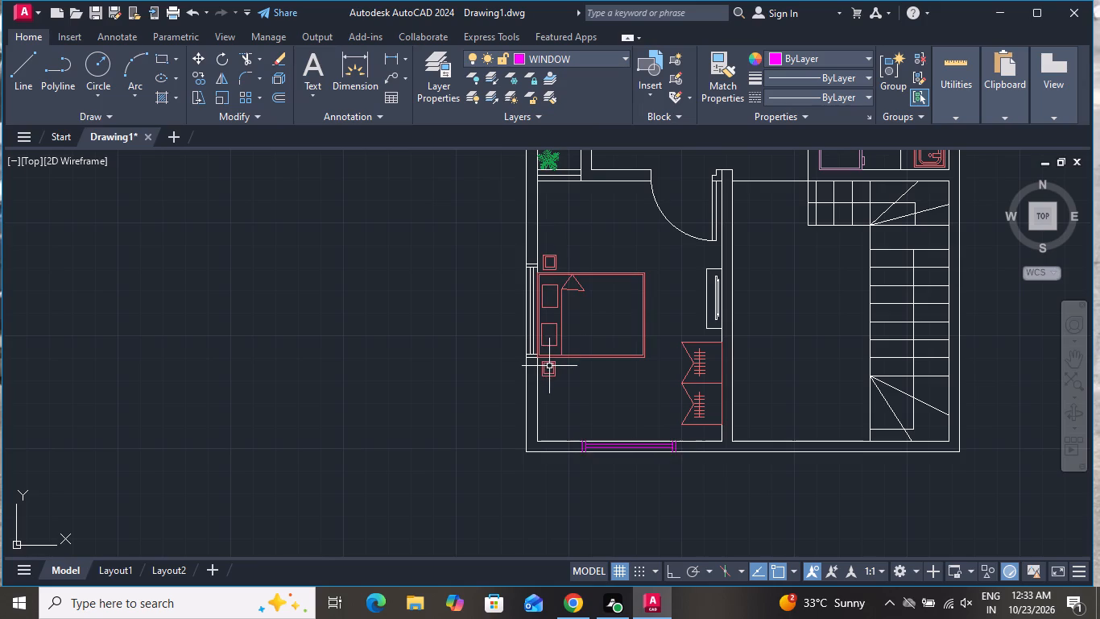
# Assign the bathroom door, the top bedroom door and the lower bedroom door in the furnished plan to the DOOR layer.
pyautogui.scroll(-3, 566, 390)
pyautogui.scroll(4, 610, 287)
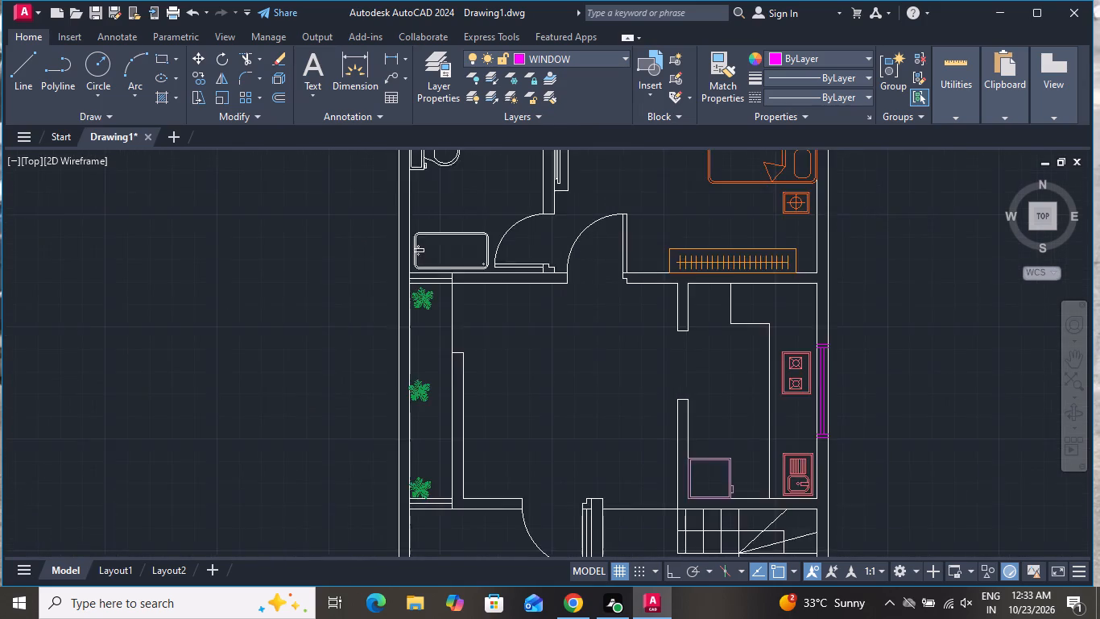
pyautogui.click(655, 167)
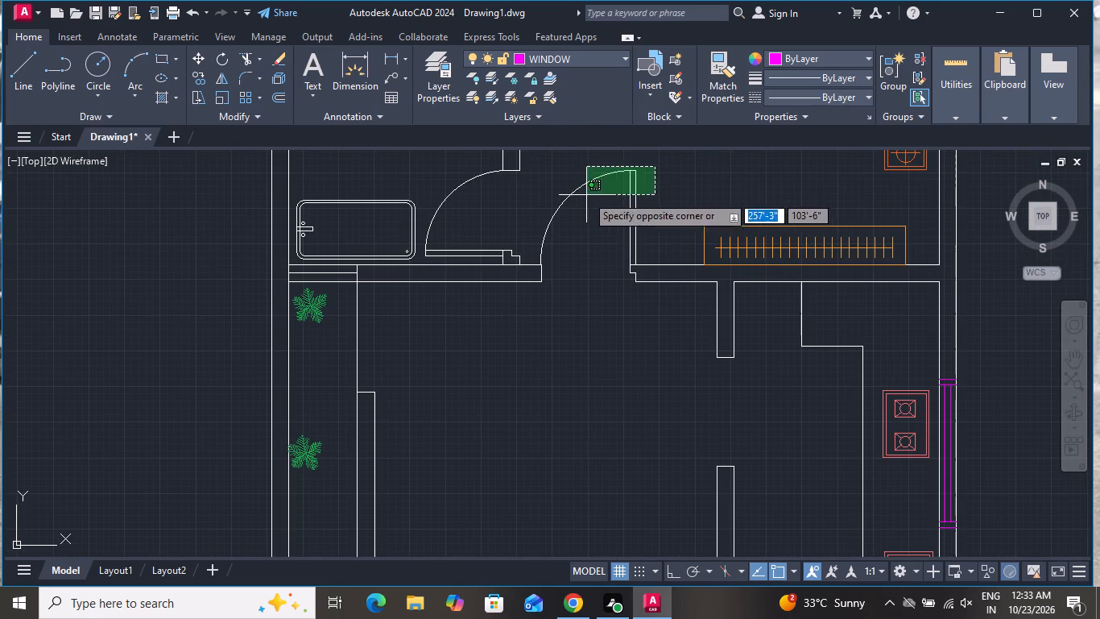
pyautogui.click(586, 195)
pyautogui.click(457, 164)
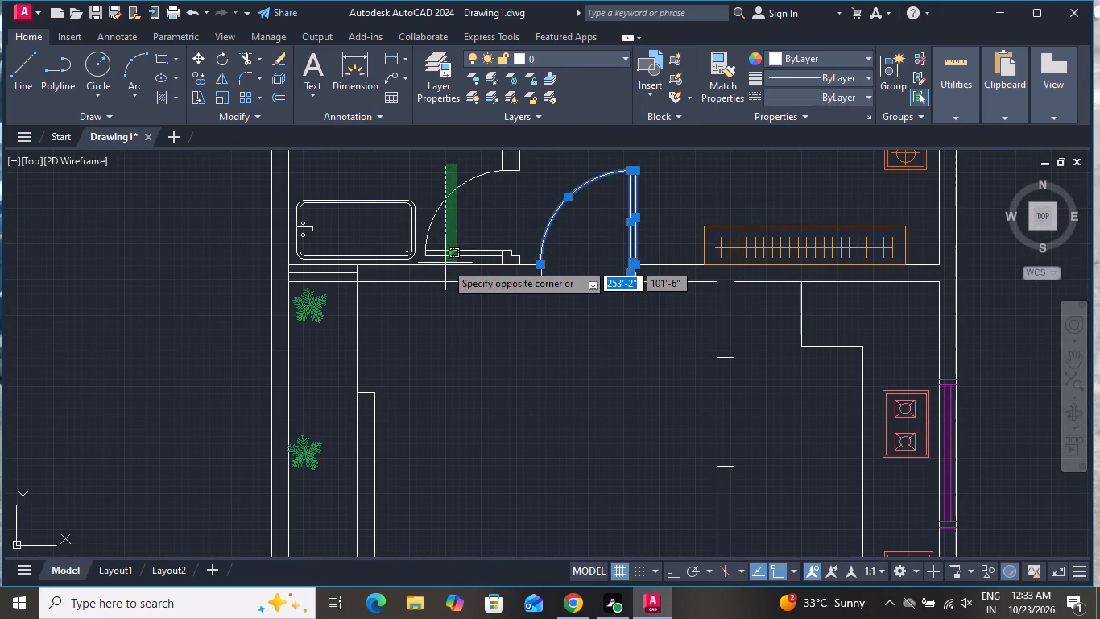
pyautogui.click(446, 261)
pyautogui.scroll(-2, 461, 225)
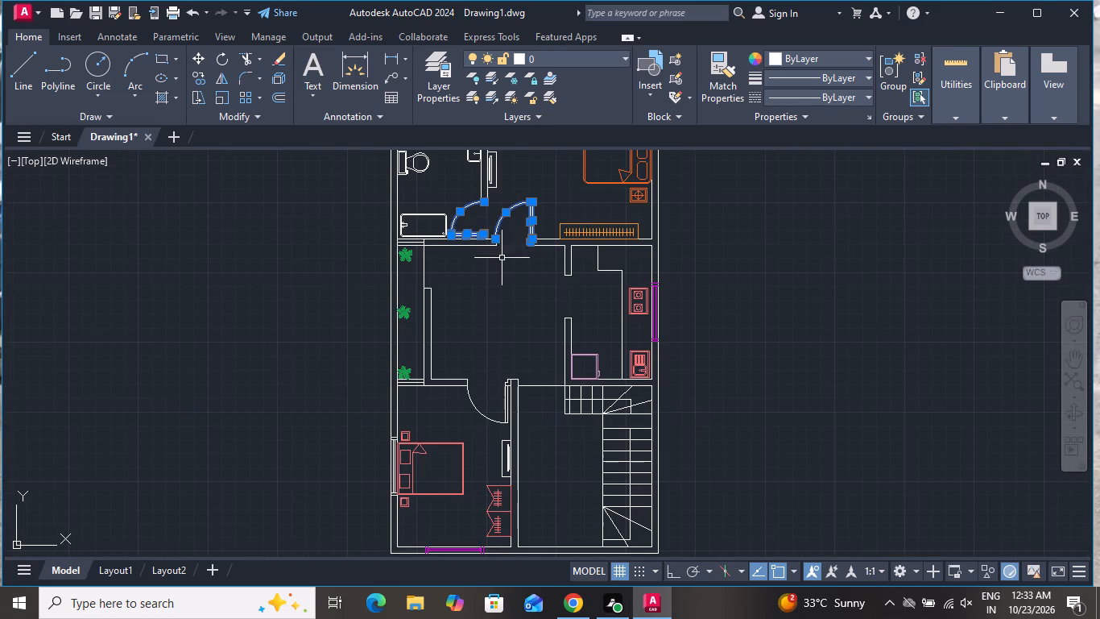
pyautogui.scroll(3, 502, 411)
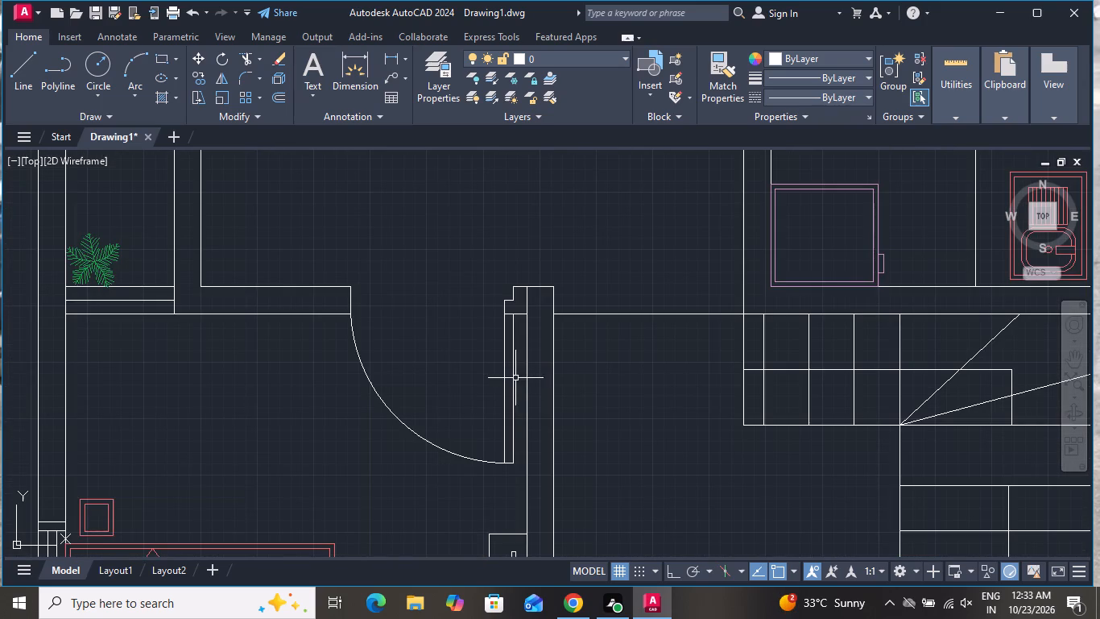
pyautogui.click(518, 372)
pyautogui.click(342, 437)
pyautogui.scroll(-1, 491, 445)
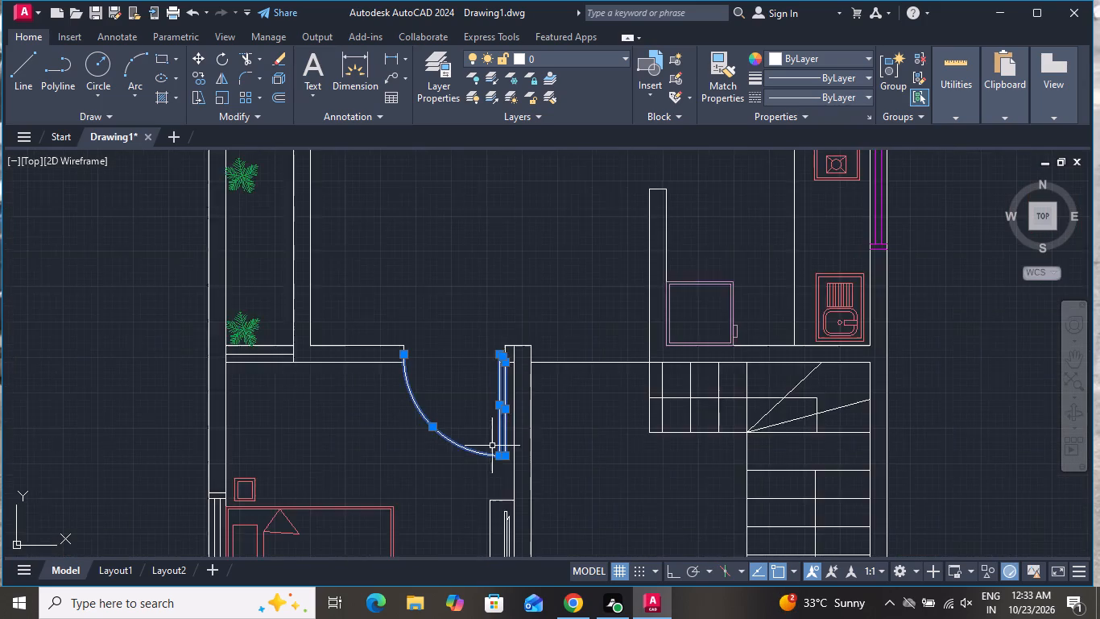
pyautogui.scroll(-2, 492, 446)
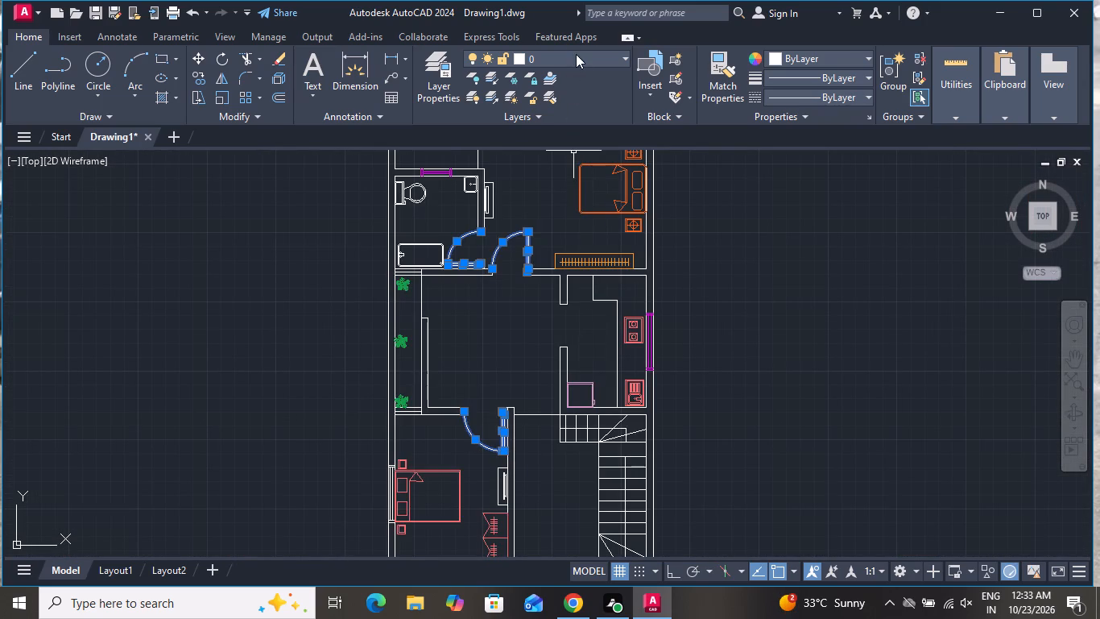
pyautogui.click(576, 54)
pyautogui.click(553, 118)
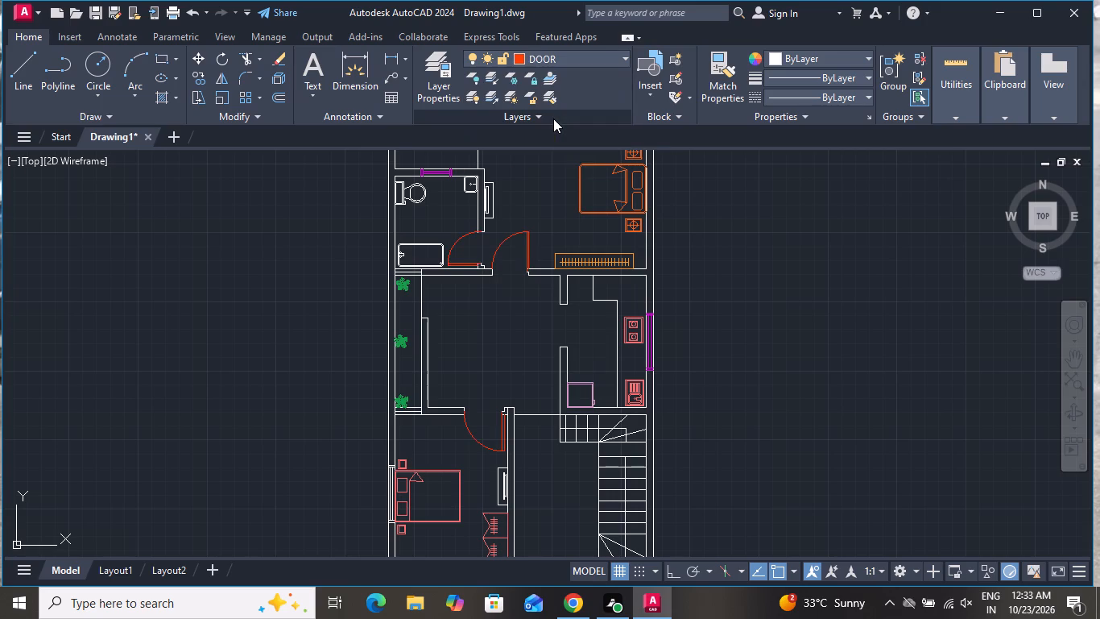
pyautogui.press('Escape')
pyautogui.scroll(-1, 599, 314)
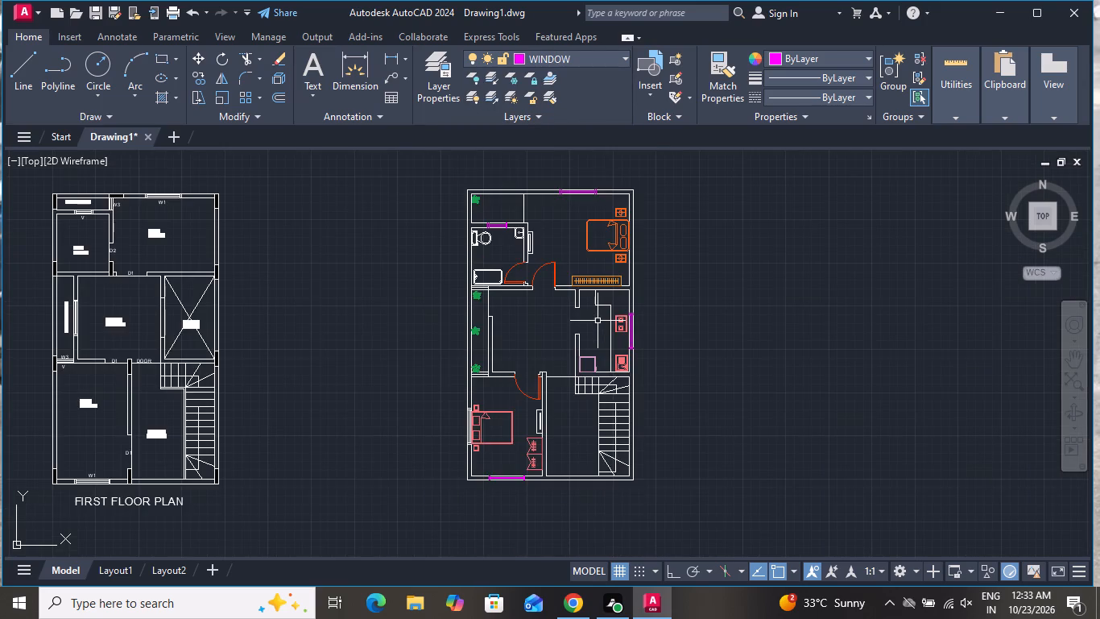
# Assign the furnished plan's outer walls and the bedroom, bathroom, kitchen, planter-strip and staircase partition wall lines to the WALL layer.
pyautogui.scroll(-1, 598, 321)
pyautogui.scroll(2, 536, 247)
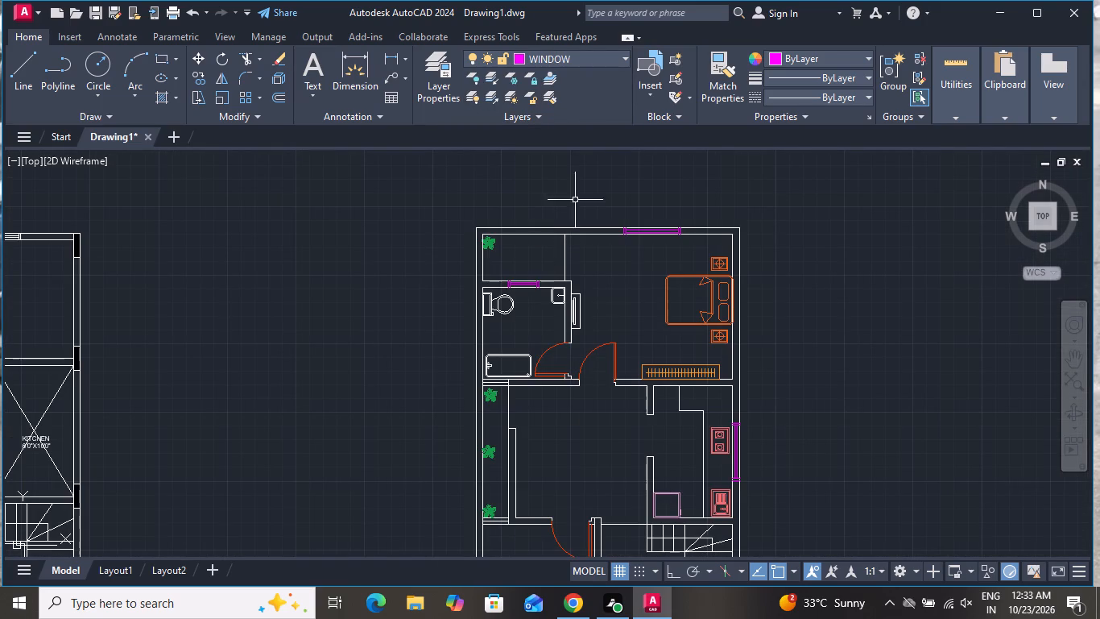
pyautogui.click(577, 190)
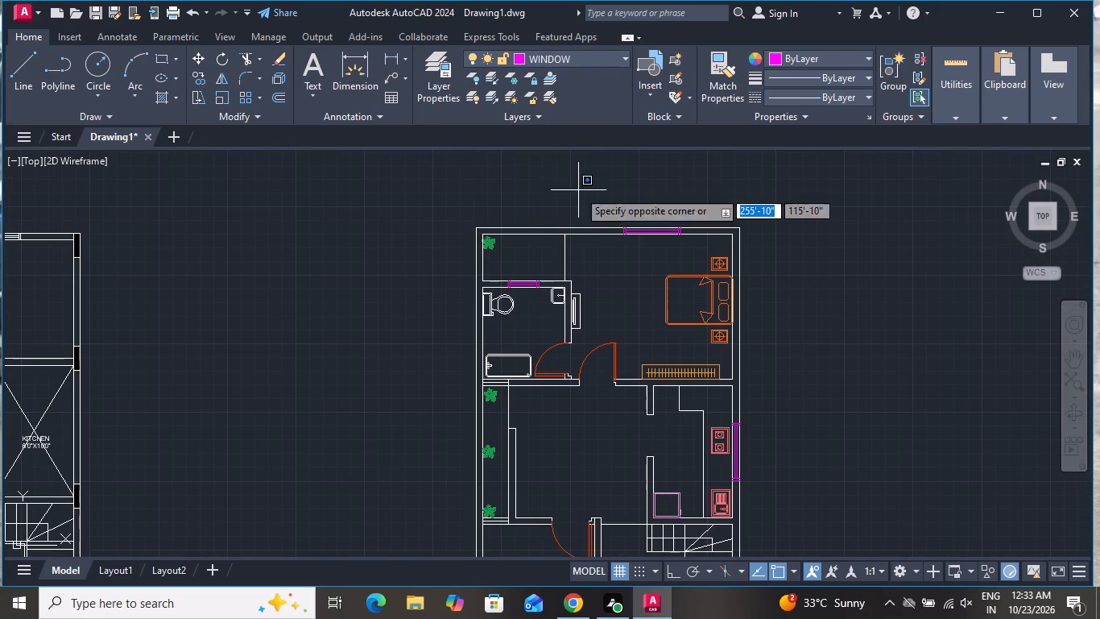
pyautogui.click(545, 243)
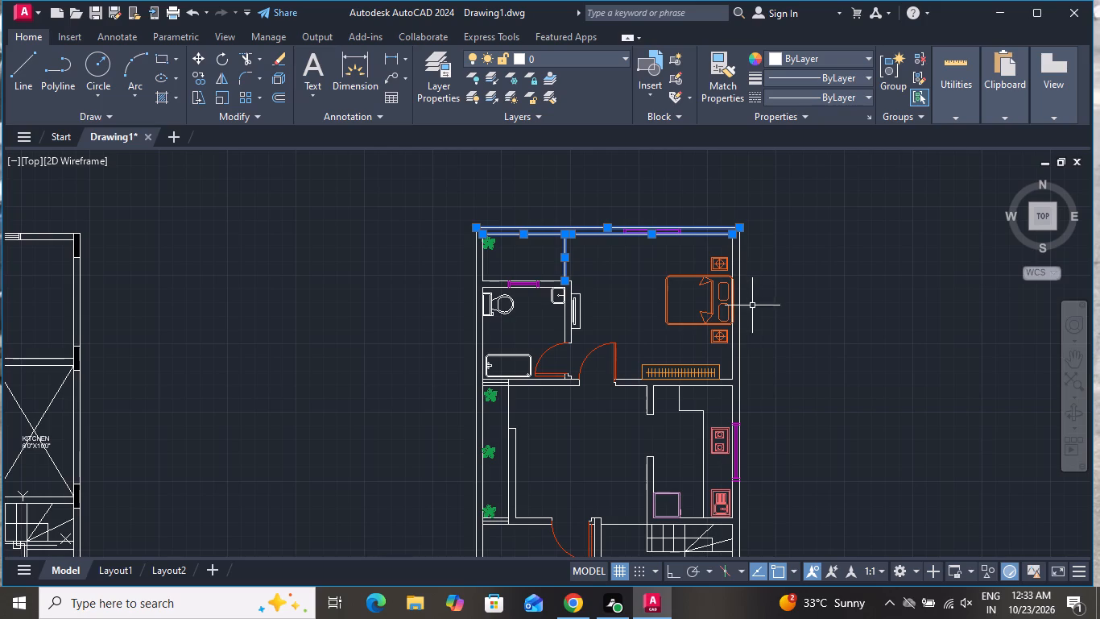
pyautogui.click(755, 351)
pyautogui.click(730, 377)
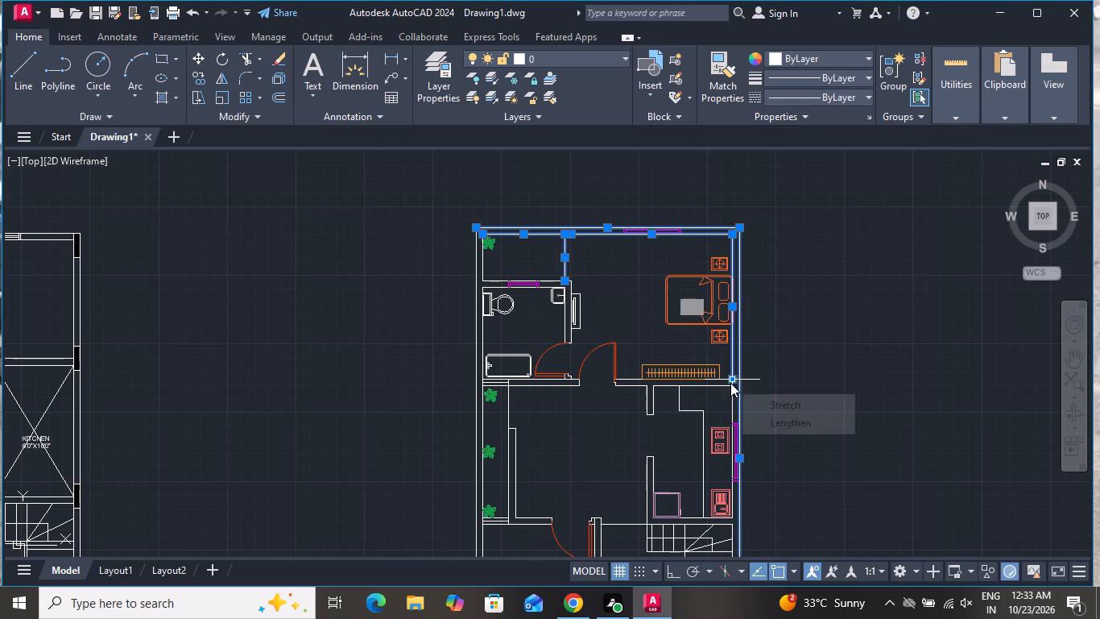
pyautogui.scroll(-1, 766, 285)
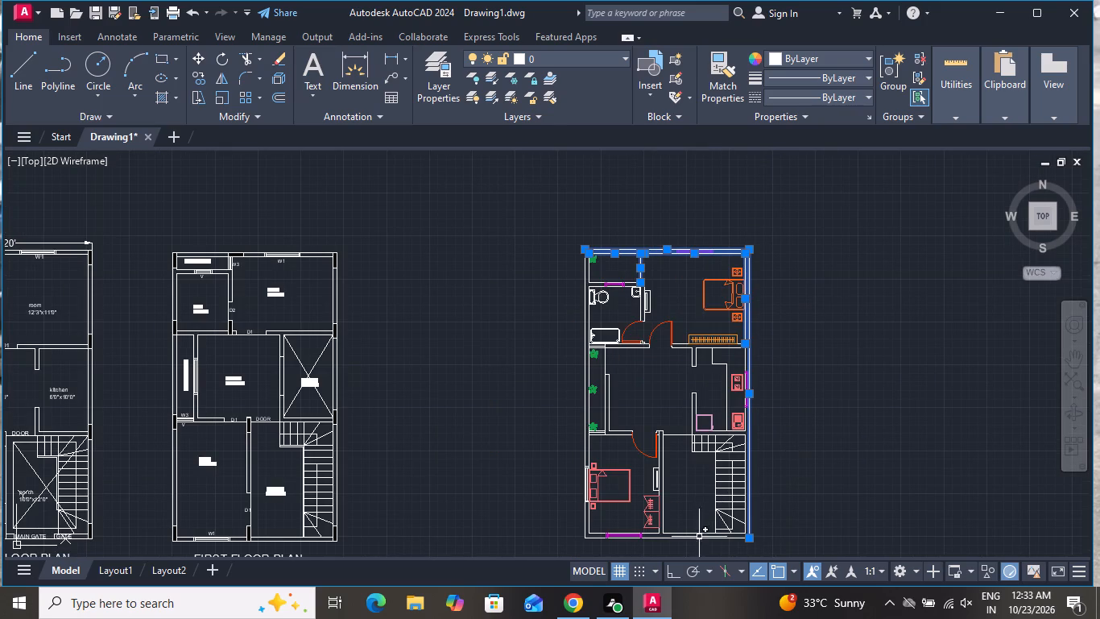
pyautogui.scroll(1, 697, 540)
pyautogui.click(697, 512)
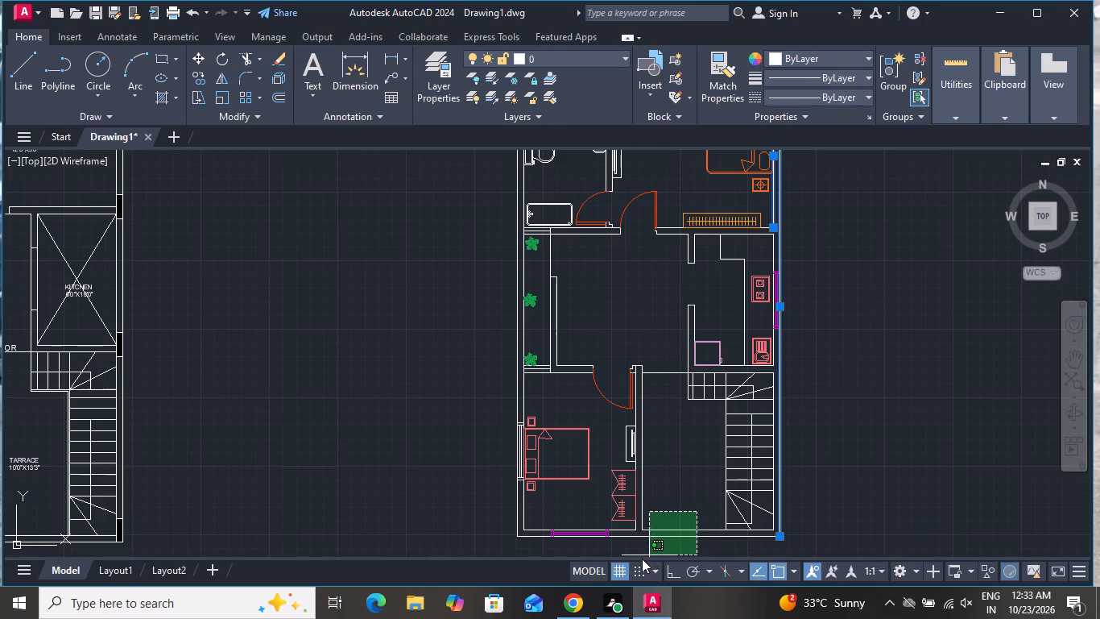
pyautogui.click(642, 545)
pyautogui.scroll(2, 642, 407)
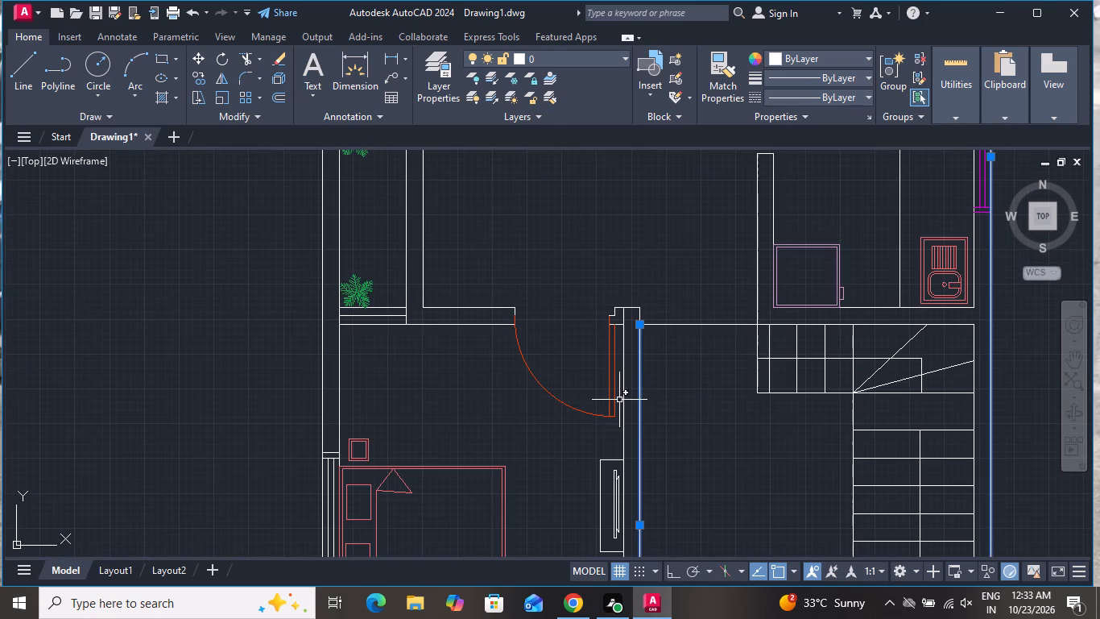
pyautogui.click(623, 401)
pyautogui.scroll(1, 623, 401)
pyautogui.click(734, 276)
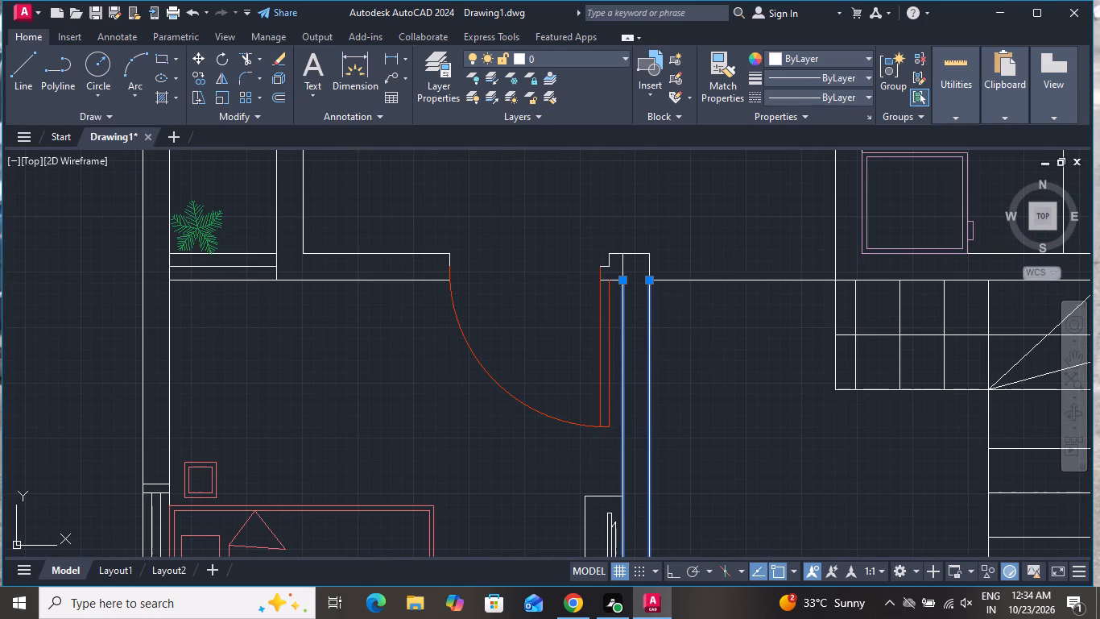
pyautogui.click(733, 288)
pyautogui.click(403, 226)
pyautogui.click(295, 305)
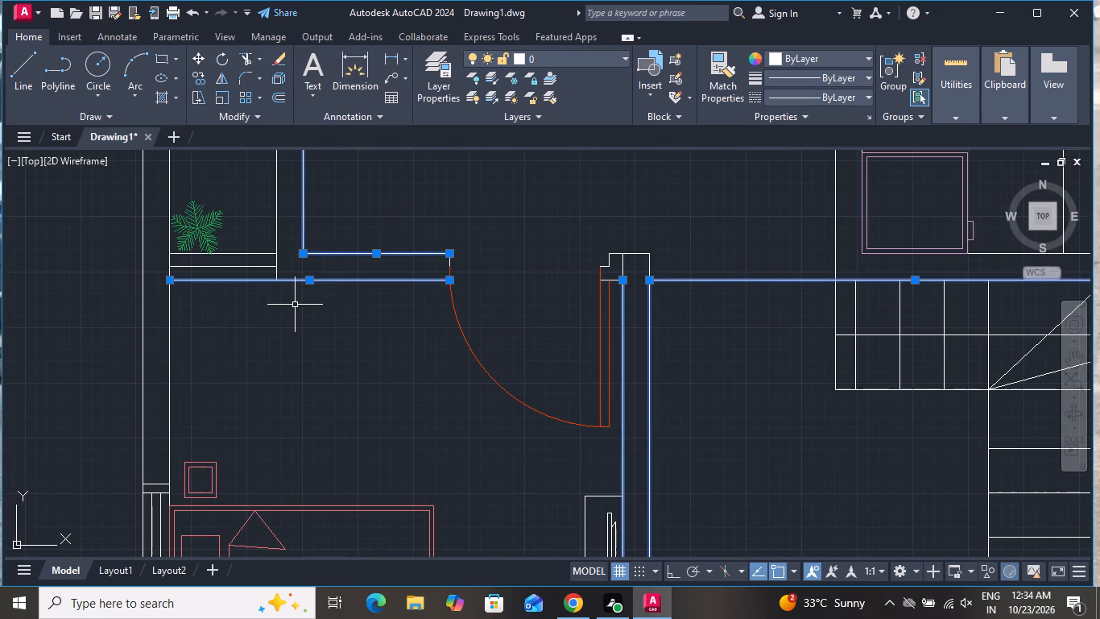
pyautogui.click(286, 229)
pyautogui.click(274, 222)
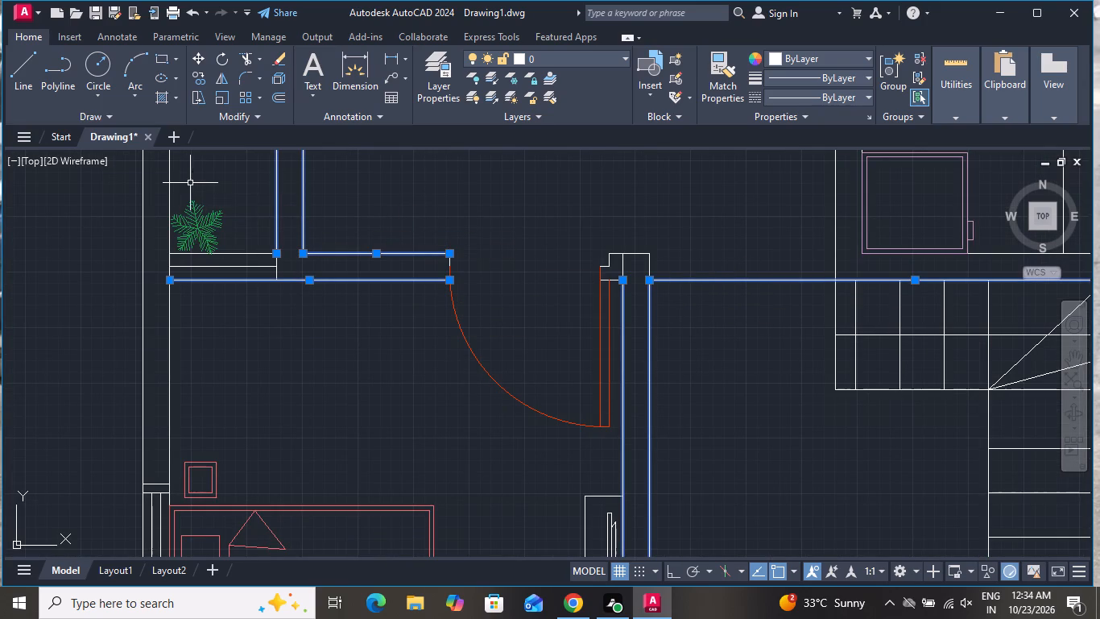
pyautogui.click(190, 181)
pyautogui.click(118, 178)
pyautogui.scroll(-2, 279, 197)
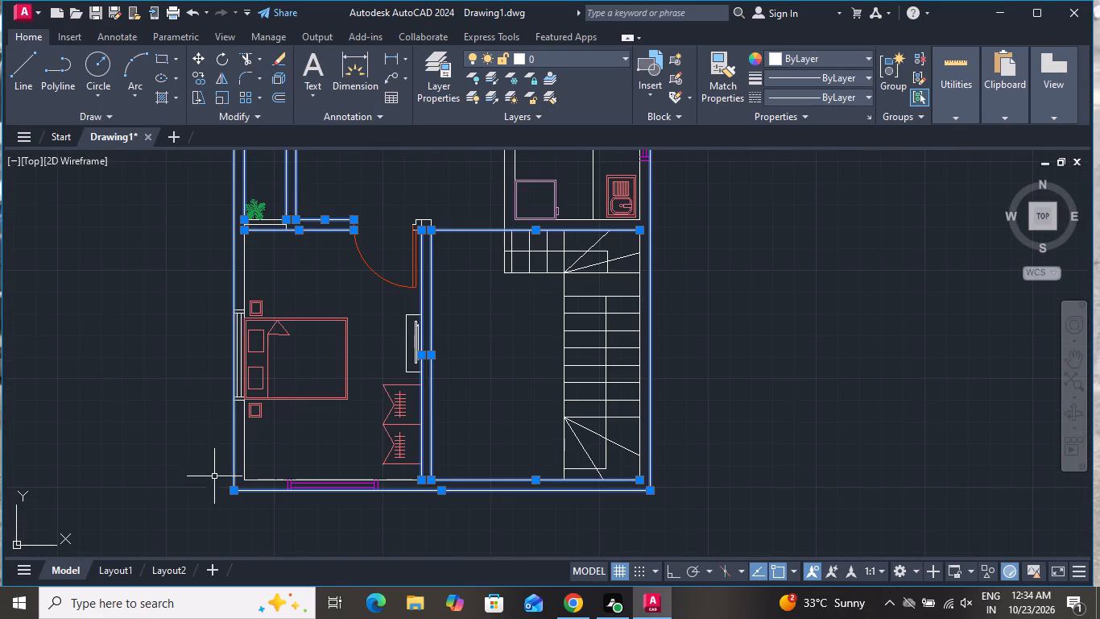
pyautogui.click(270, 463)
pyautogui.click(258, 488)
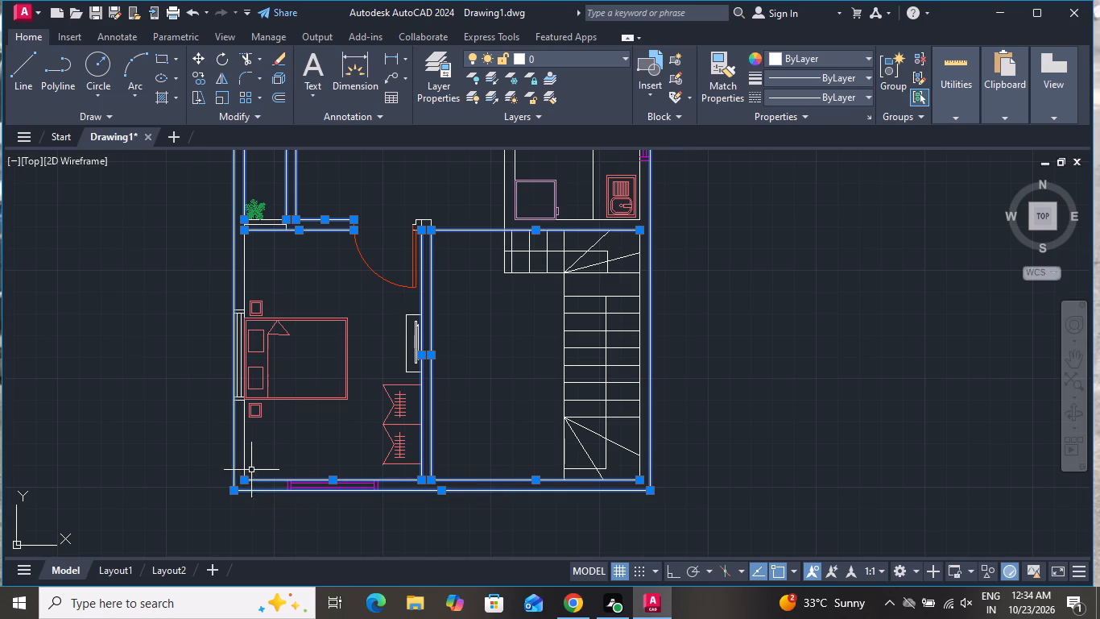
pyautogui.click(246, 456)
pyautogui.scroll(-1, 491, 506)
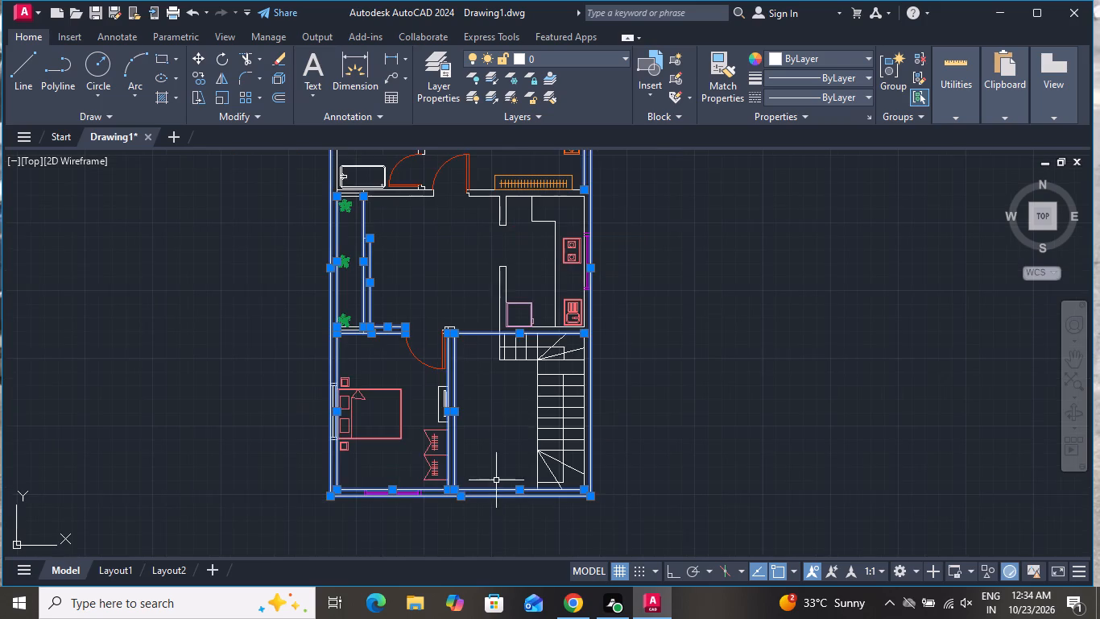
pyautogui.scroll(-1, 498, 411)
pyautogui.scroll(4, 438, 257)
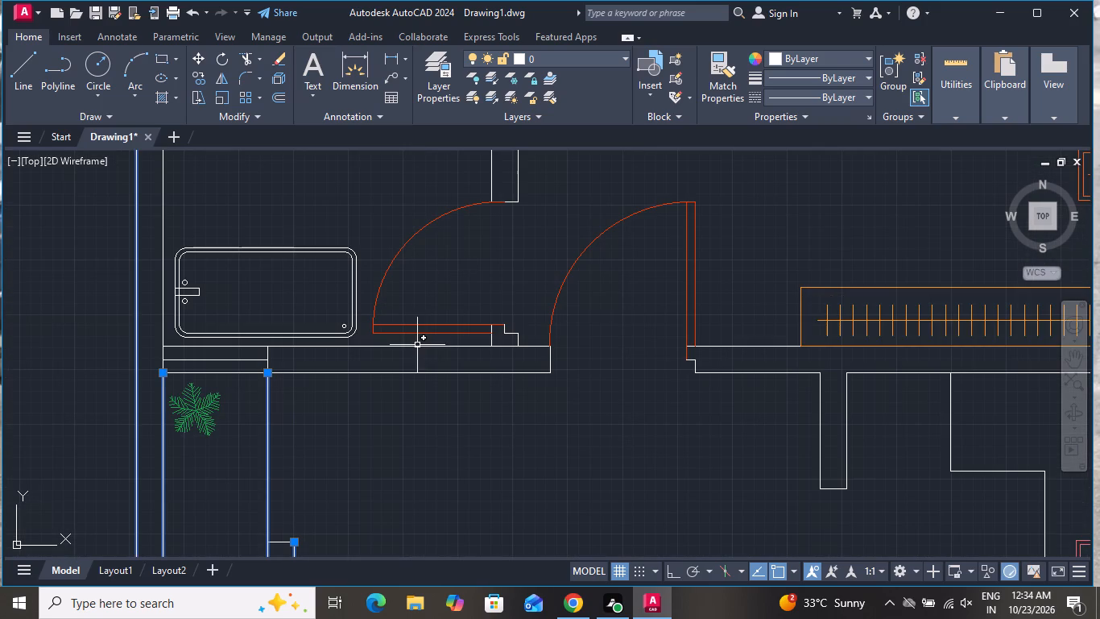
pyautogui.click(416, 343)
pyautogui.click(397, 384)
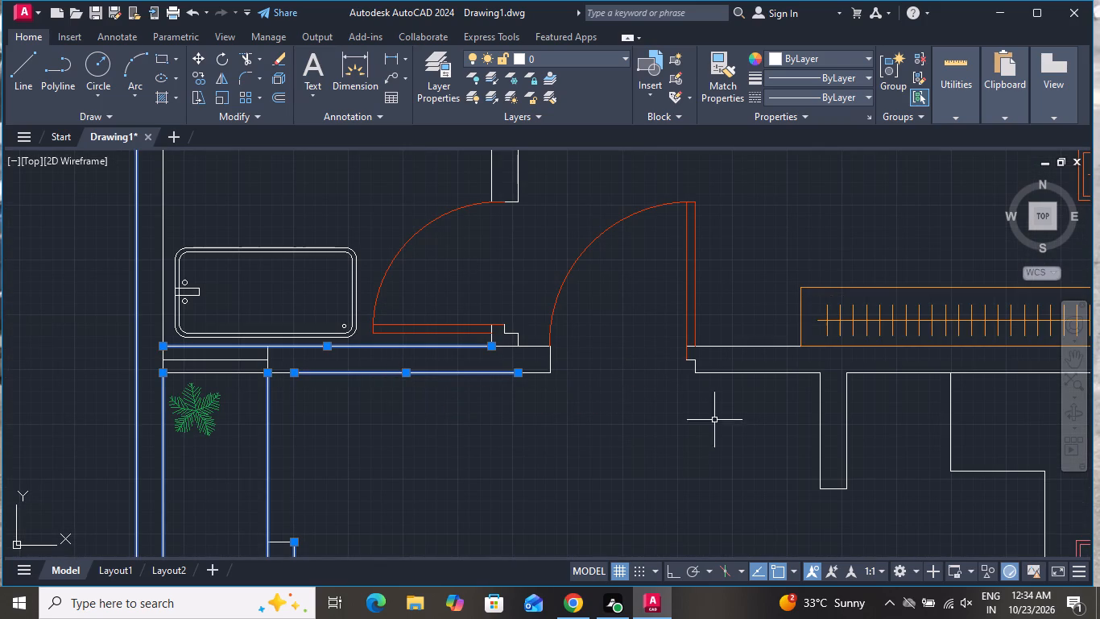
pyautogui.click(753, 340)
pyautogui.click(747, 386)
pyautogui.click(866, 405)
pyautogui.click(771, 433)
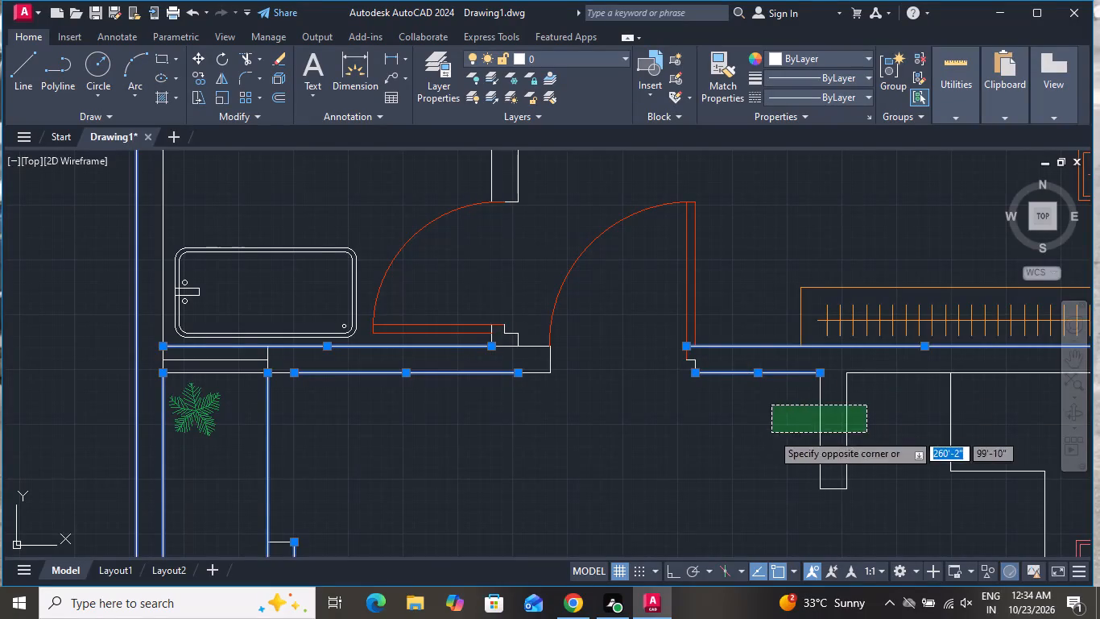
pyautogui.scroll(-2, 750, 457)
pyautogui.click(847, 426)
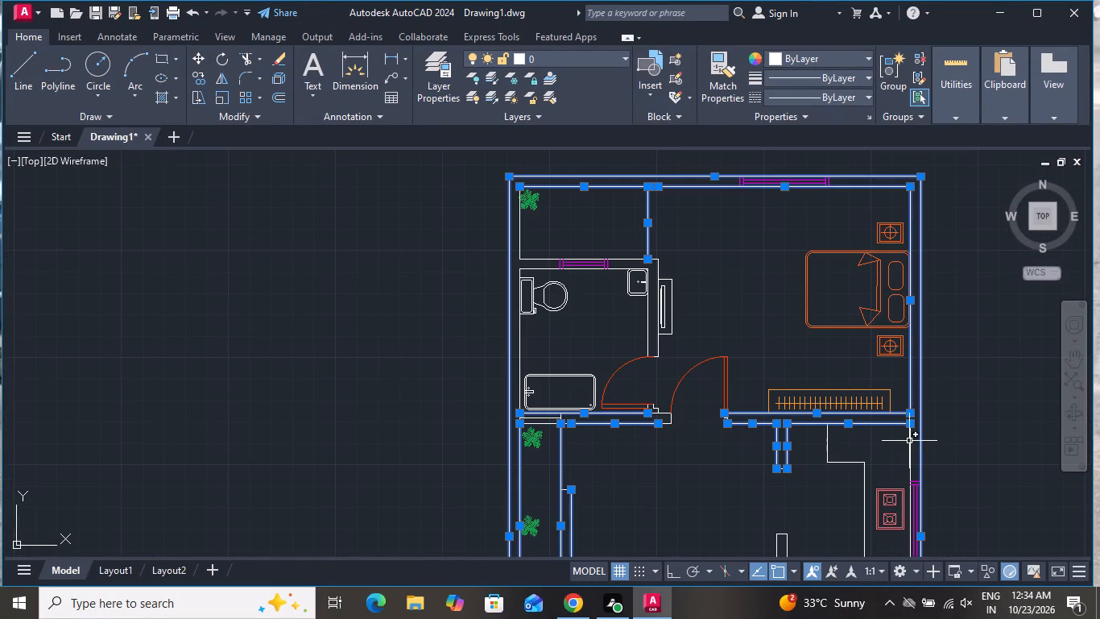
pyautogui.click(912, 441)
pyautogui.scroll(2, 657, 297)
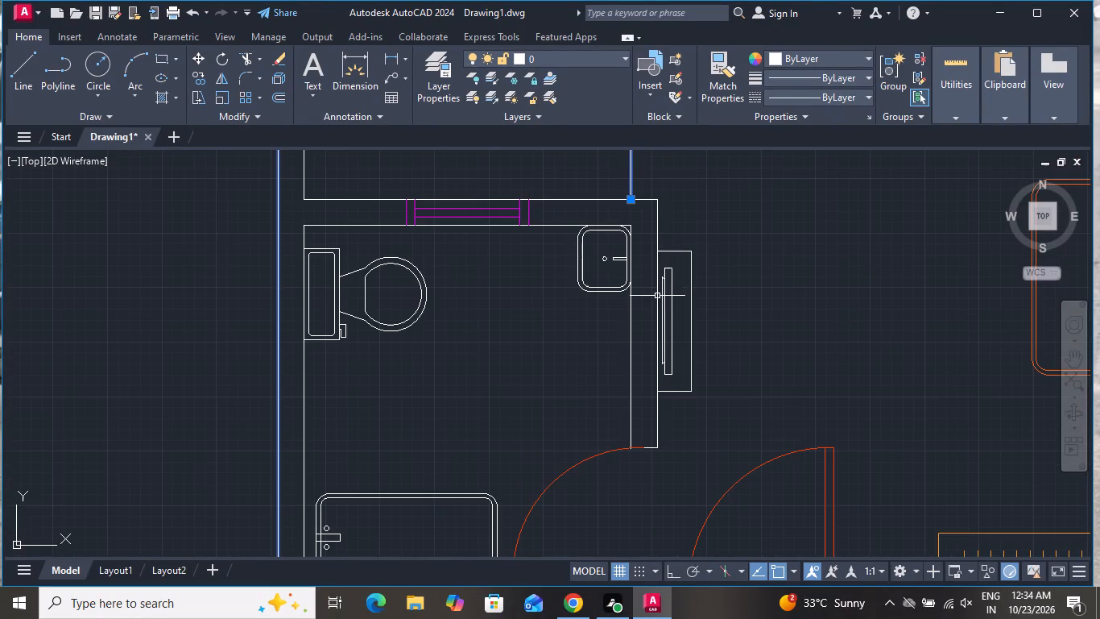
pyautogui.click(666, 197)
pyautogui.click(654, 220)
pyautogui.click(588, 183)
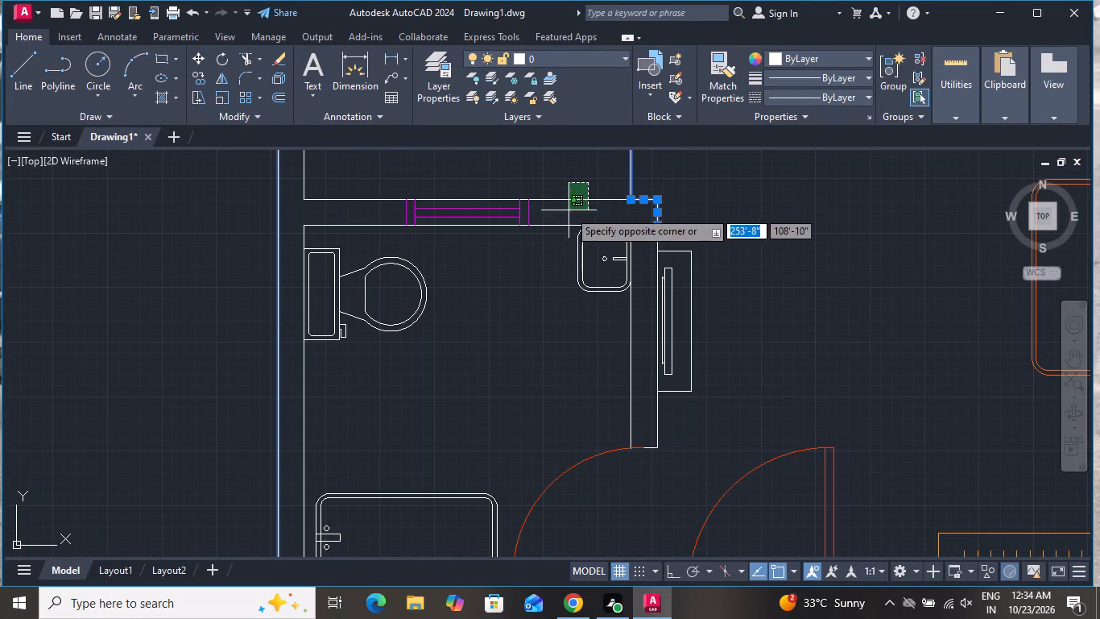
pyautogui.click(548, 230)
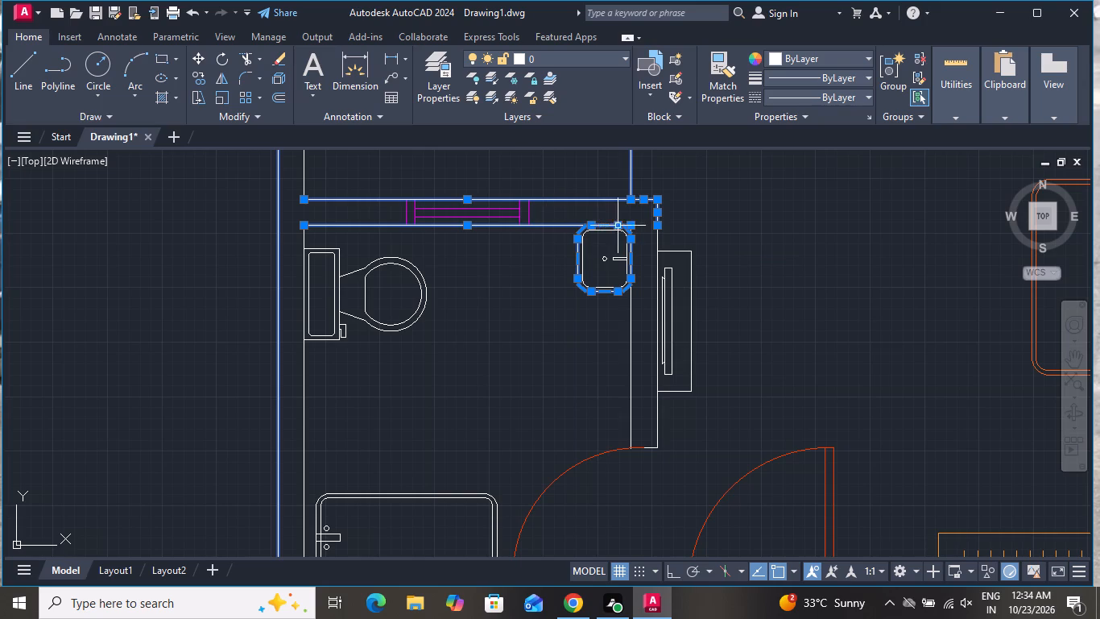
pyautogui.click(667, 415)
pyautogui.click(619, 411)
pyautogui.scroll(-1, 609, 412)
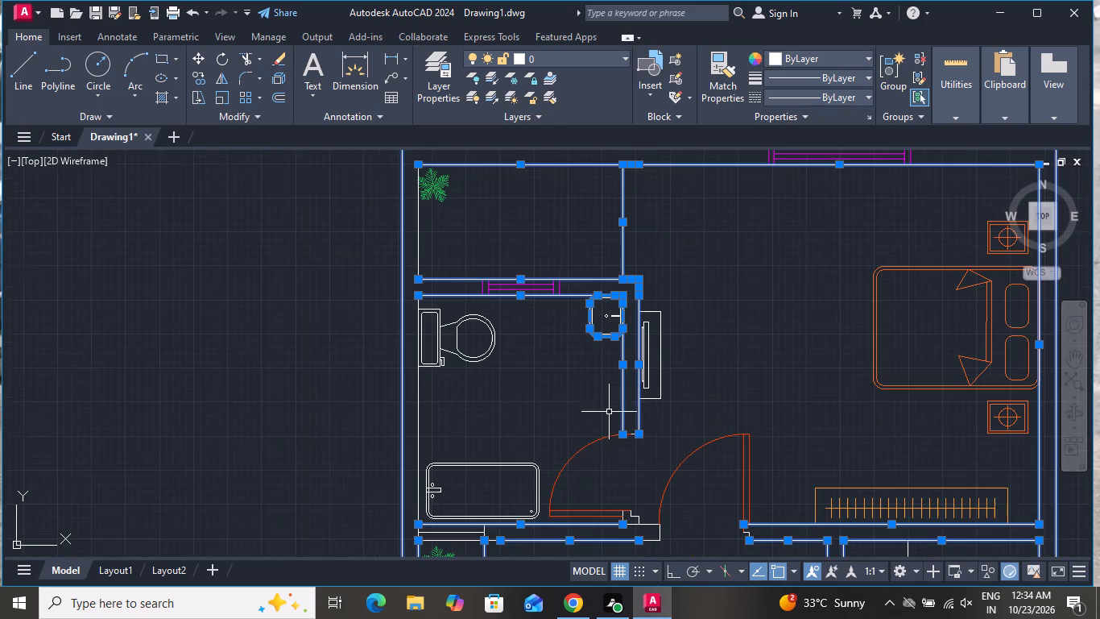
pyautogui.click(434, 397)
pyautogui.click(399, 412)
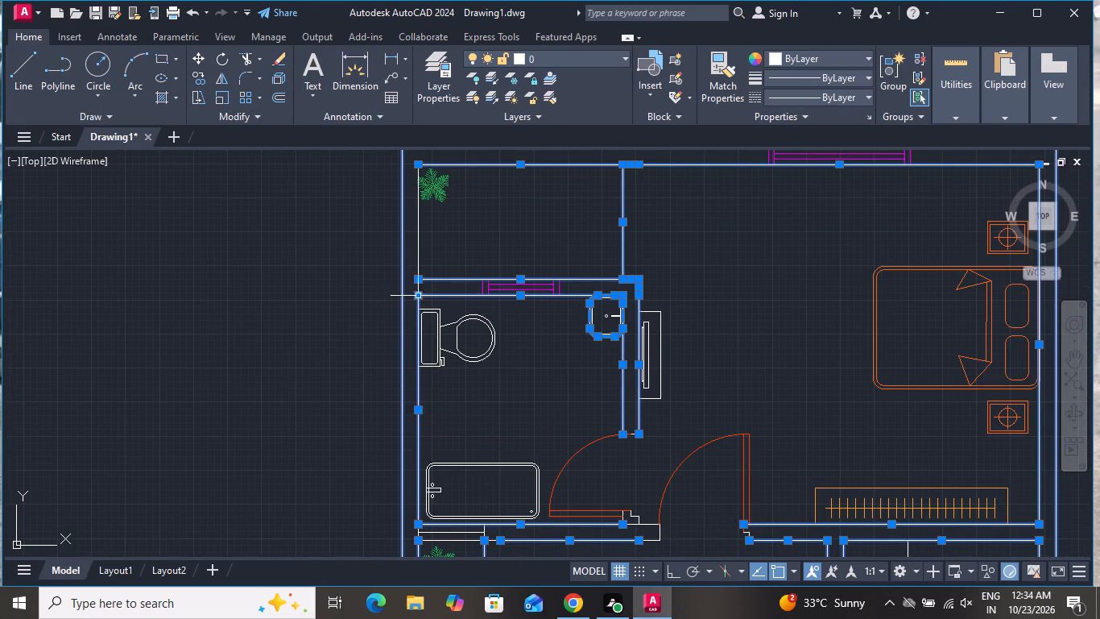
pyautogui.click(439, 242)
pyautogui.click(416, 243)
pyautogui.scroll(-1, 487, 323)
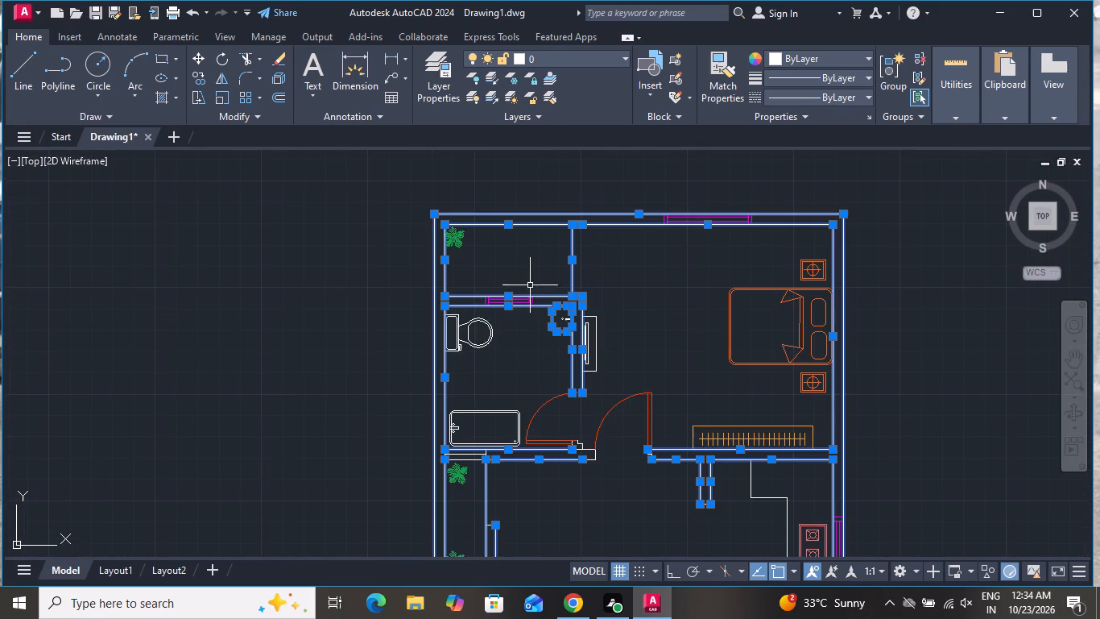
pyautogui.scroll(-1, 536, 280)
pyautogui.scroll(-1, 614, 276)
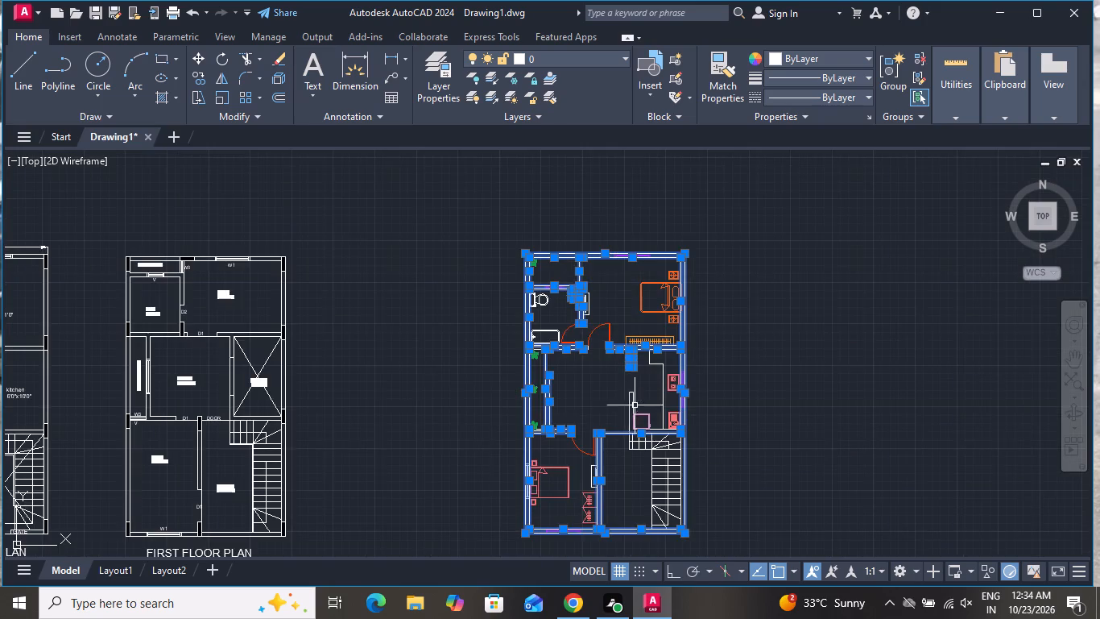
pyautogui.scroll(4, 635, 405)
pyautogui.click(640, 387)
pyautogui.click(563, 397)
pyautogui.scroll(-2, 591, 303)
pyautogui.scroll(4, 594, 314)
pyautogui.click(611, 303)
pyautogui.scroll(-4, 627, 269)
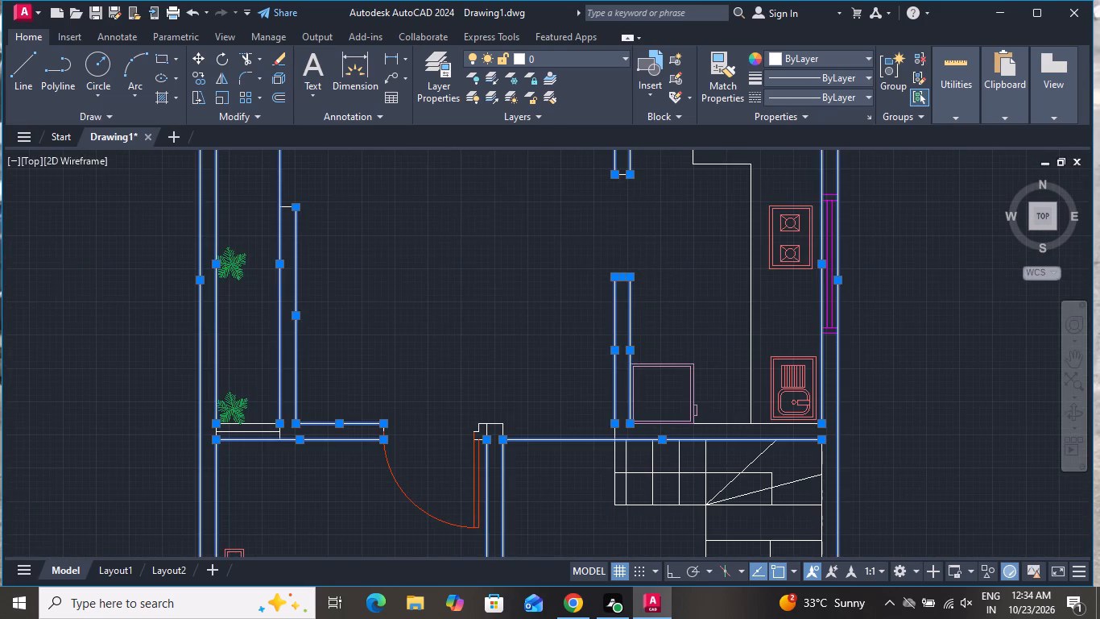
pyautogui.scroll(4, 573, 372)
pyautogui.click(525, 323)
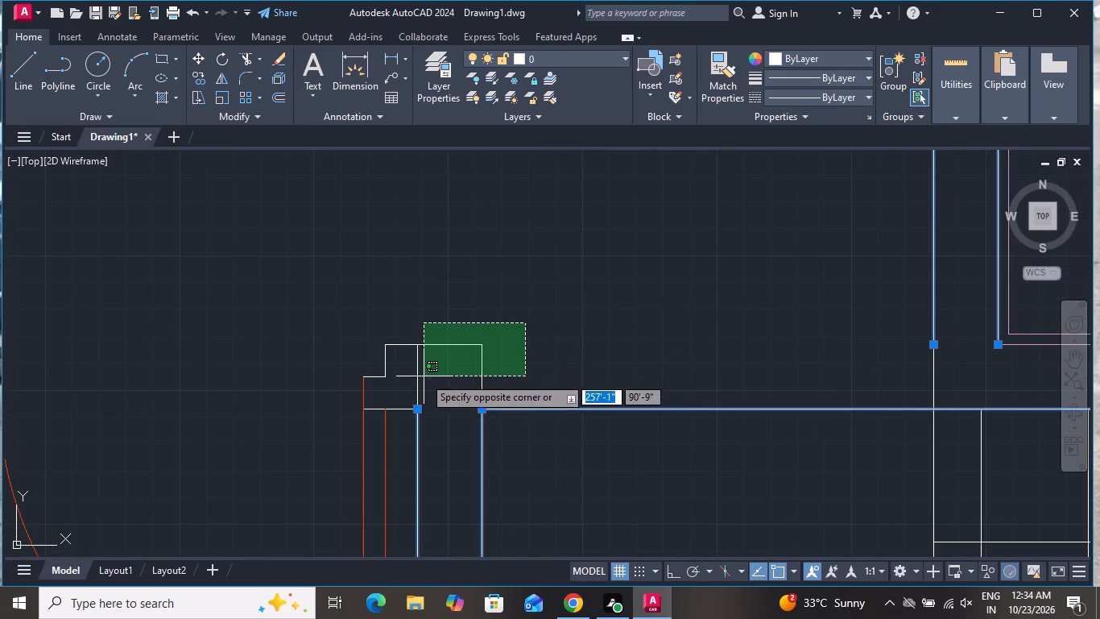
pyautogui.click(384, 357)
pyautogui.scroll(-3, 599, 268)
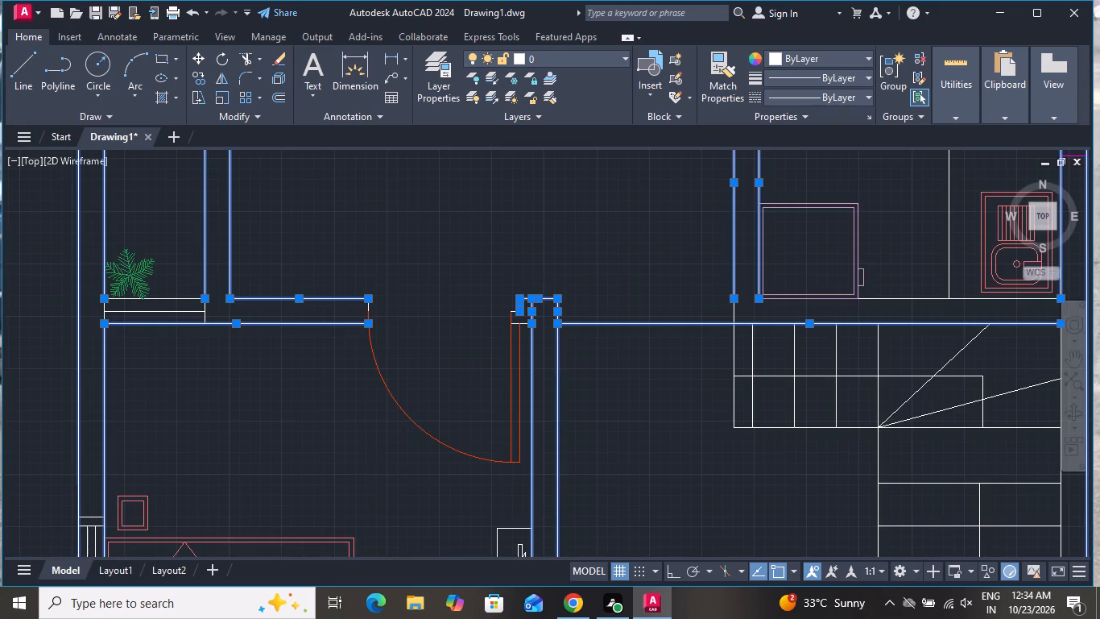
pyautogui.scroll(-1, 612, 267)
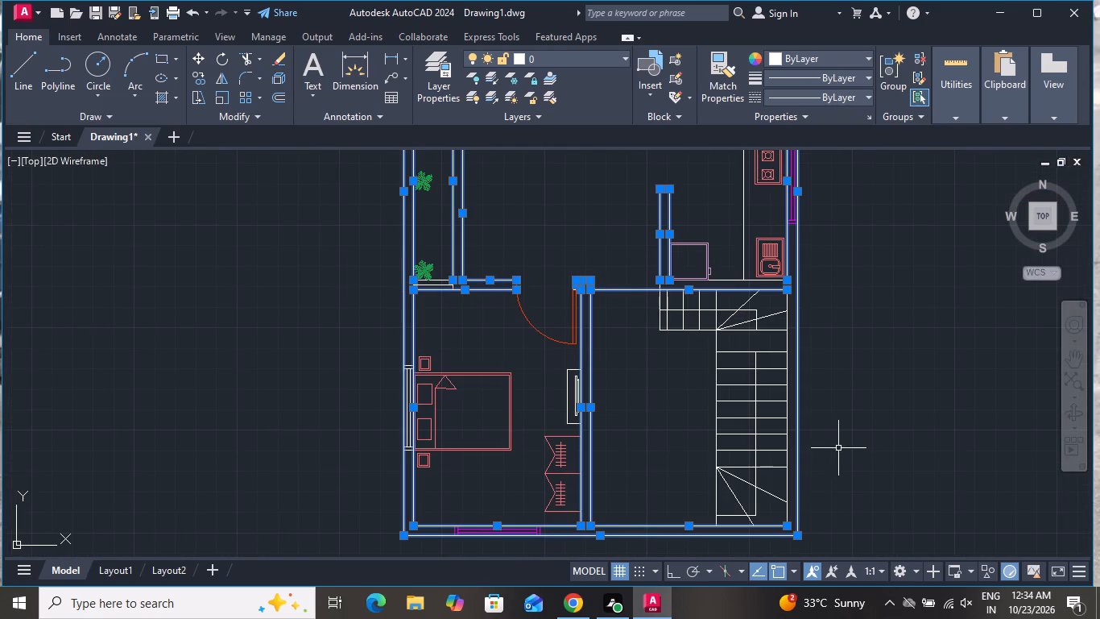
pyautogui.scroll(-2, 809, 449)
pyautogui.scroll(2, 793, 257)
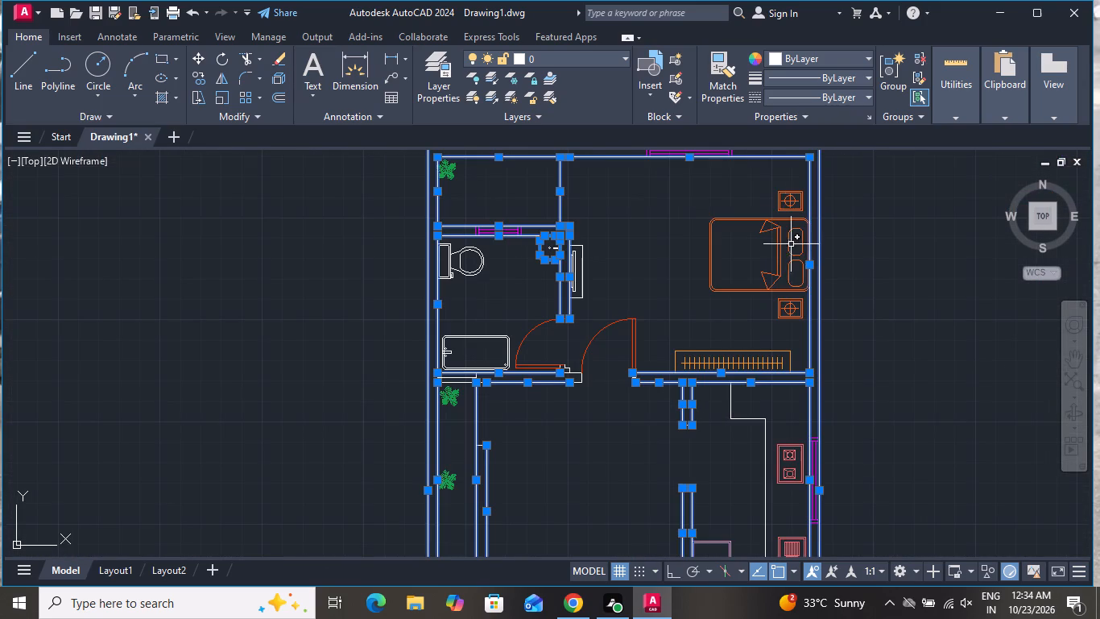
pyautogui.click(506, 51)
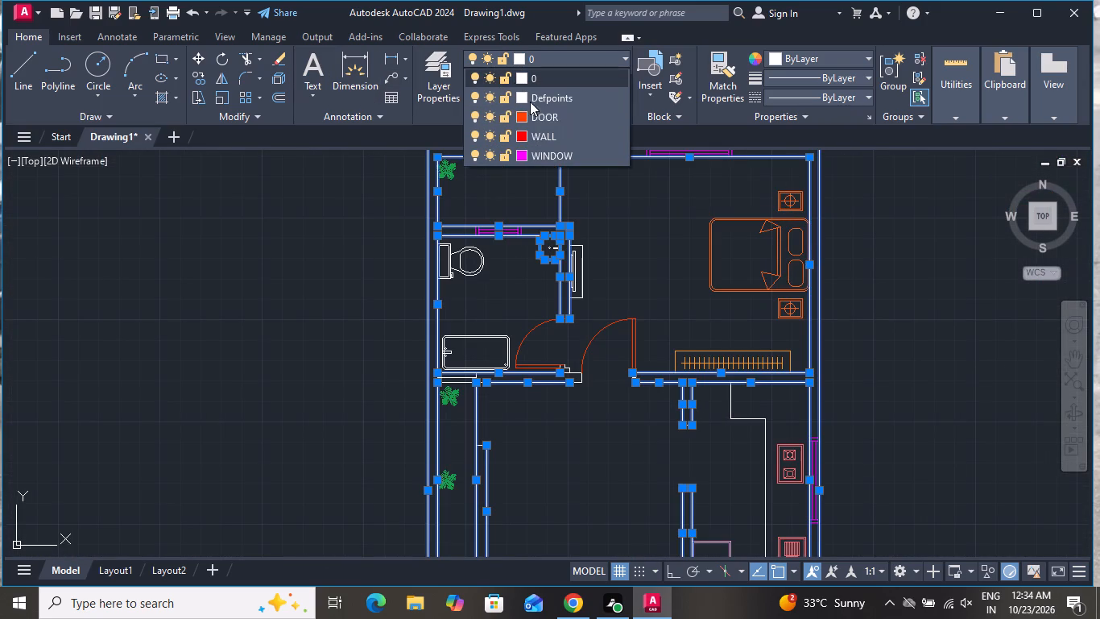
pyautogui.click(546, 135)
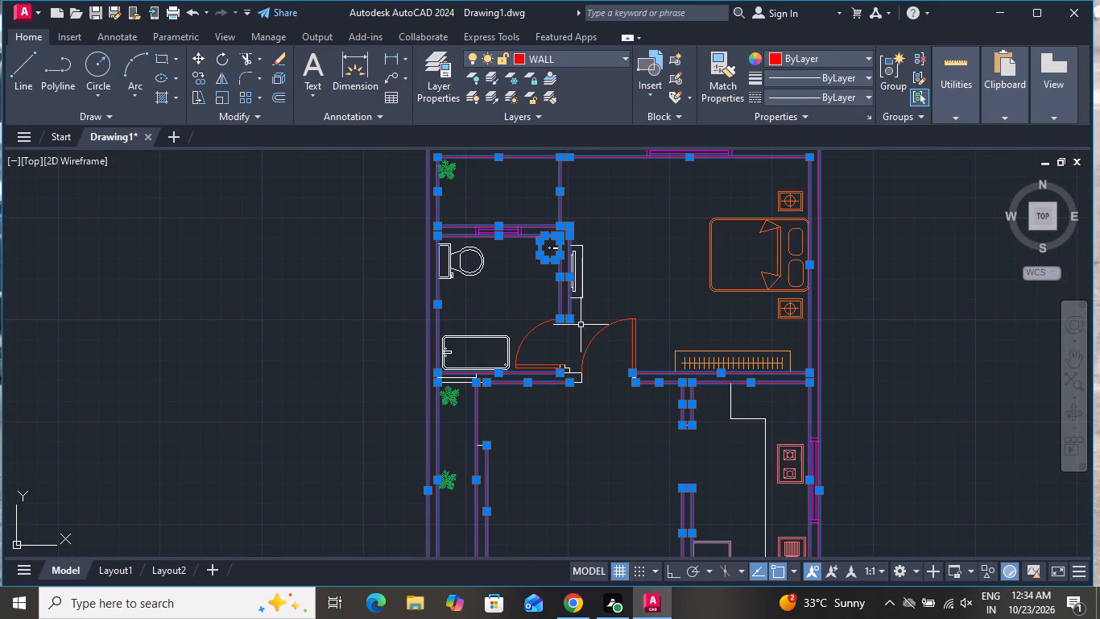
pyautogui.press('Escape')
# Inspect the furnished plan's walls, door openings and bathroom fixtures for lines on the wrong layer.
pyautogui.scroll(-2, 598, 359)
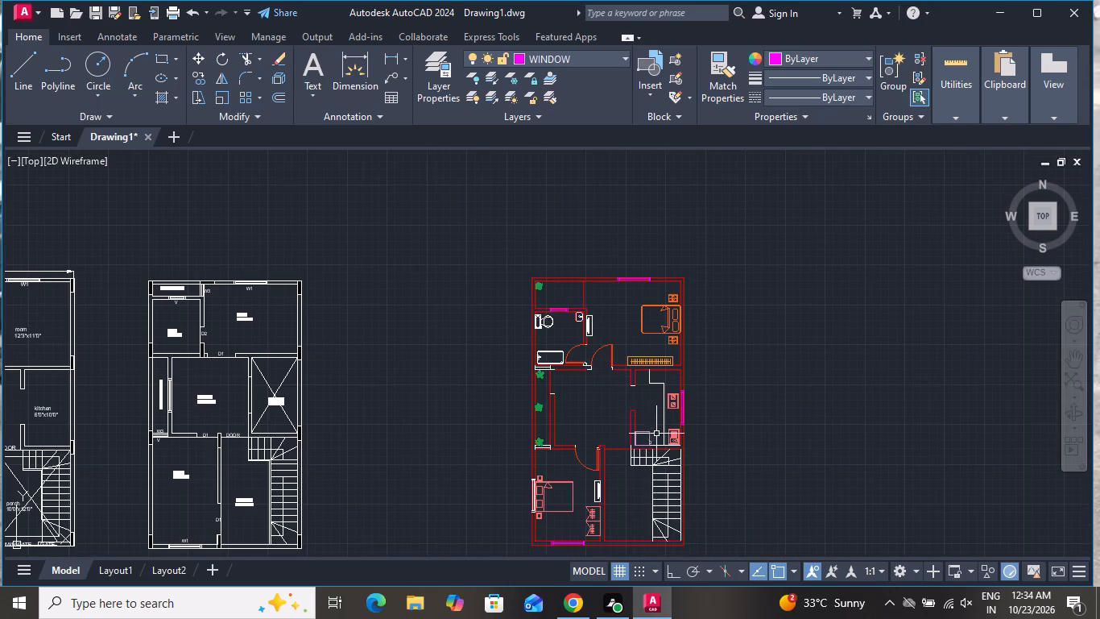
pyautogui.scroll(-1, 669, 424)
pyautogui.scroll(3, 673, 406)
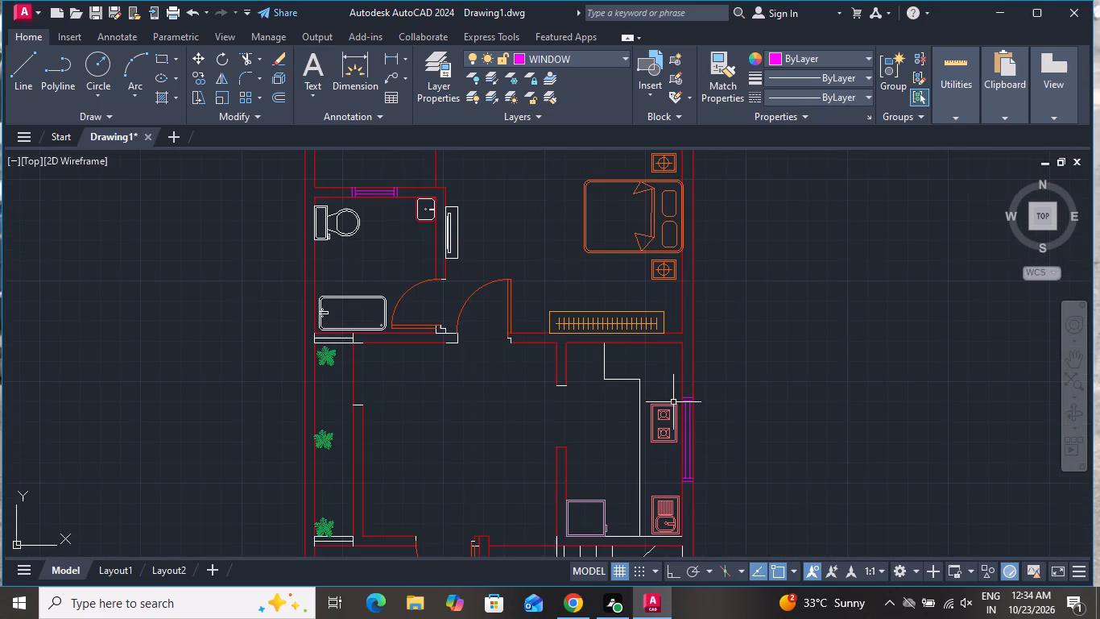
pyautogui.scroll(-2, 536, 302)
pyautogui.scroll(3, 493, 250)
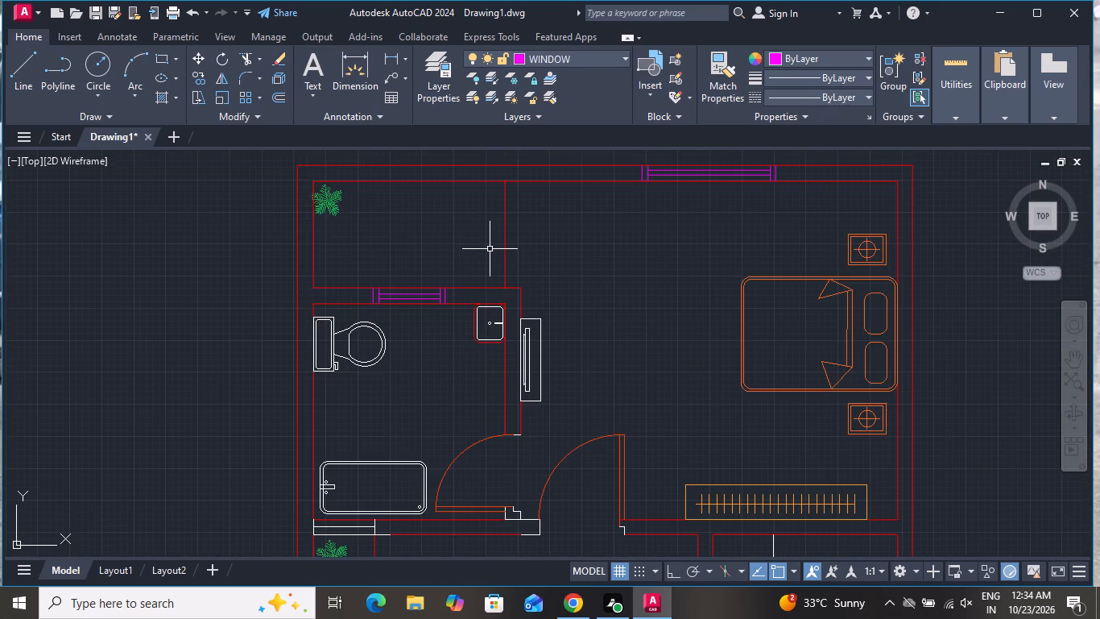
pyautogui.scroll(-1, 498, 253)
pyautogui.scroll(2, 485, 305)
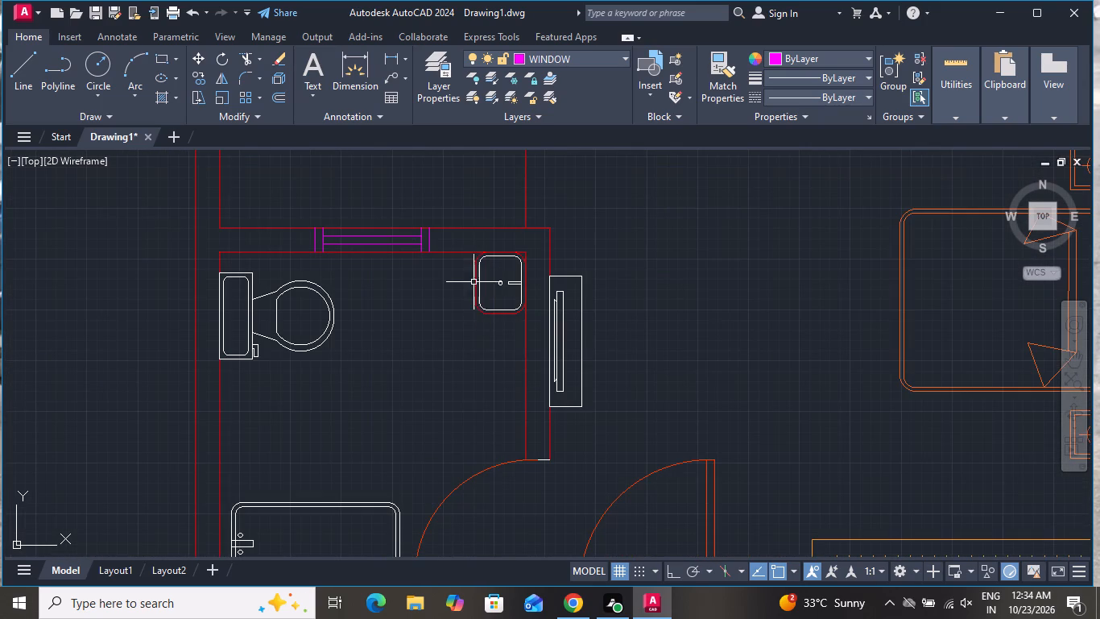
# Match the bathroom washbasin's outer outline to the properties of its inner outline on layer 0.
pyautogui.scroll(3, 476, 293)
pyautogui.click(482, 279)
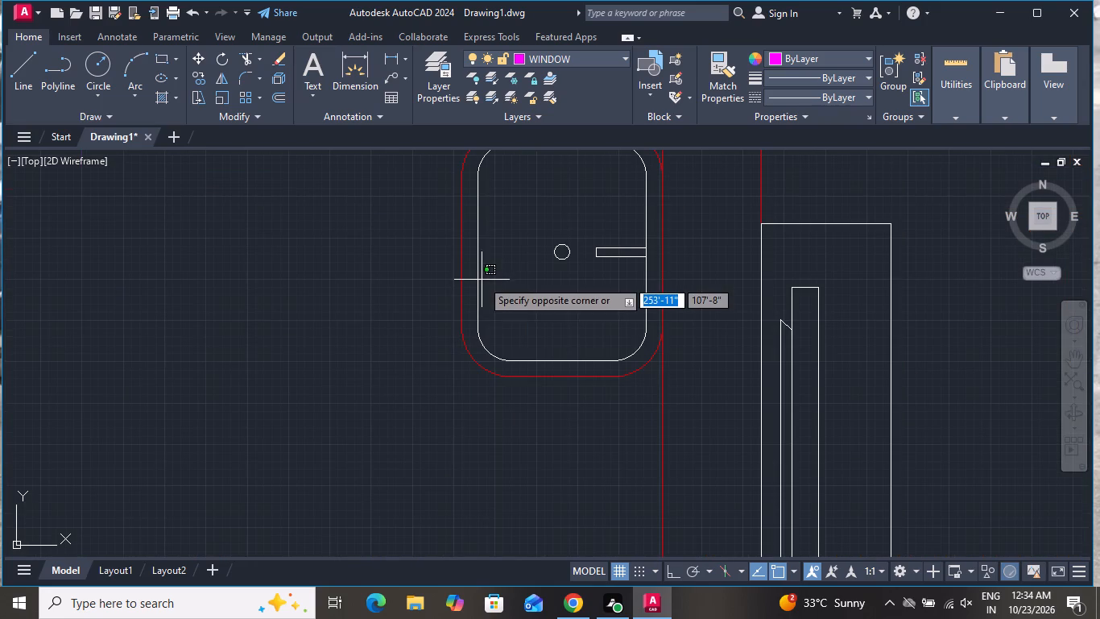
pyautogui.click(470, 287)
pyautogui.click(727, 70)
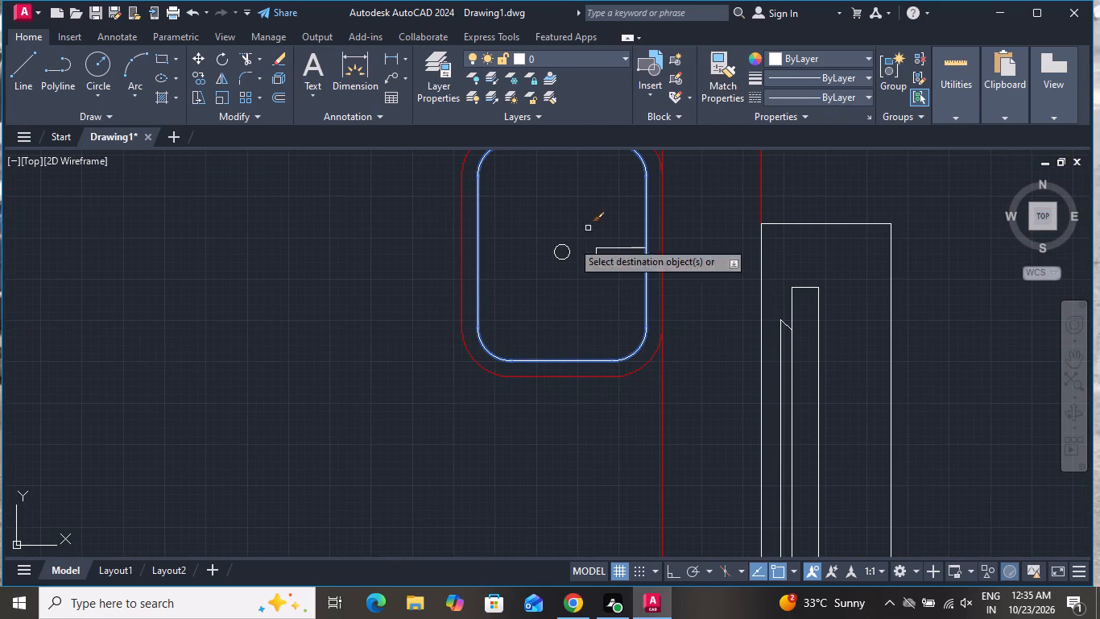
pyautogui.click(459, 272)
pyautogui.rightClick(409, 338)
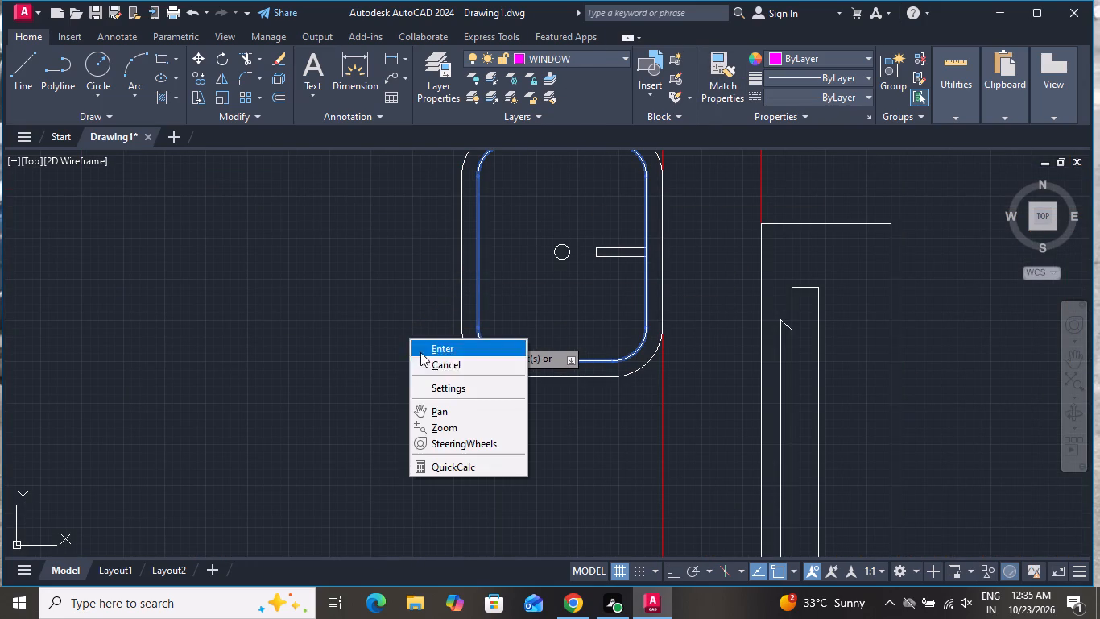
pyautogui.click(428, 360)
# Match the short end line of the bathroom partition above the bathroom door to the adjoining line on the WALL layer.
pyautogui.scroll(-3, 431, 368)
pyautogui.scroll(-1, 566, 329)
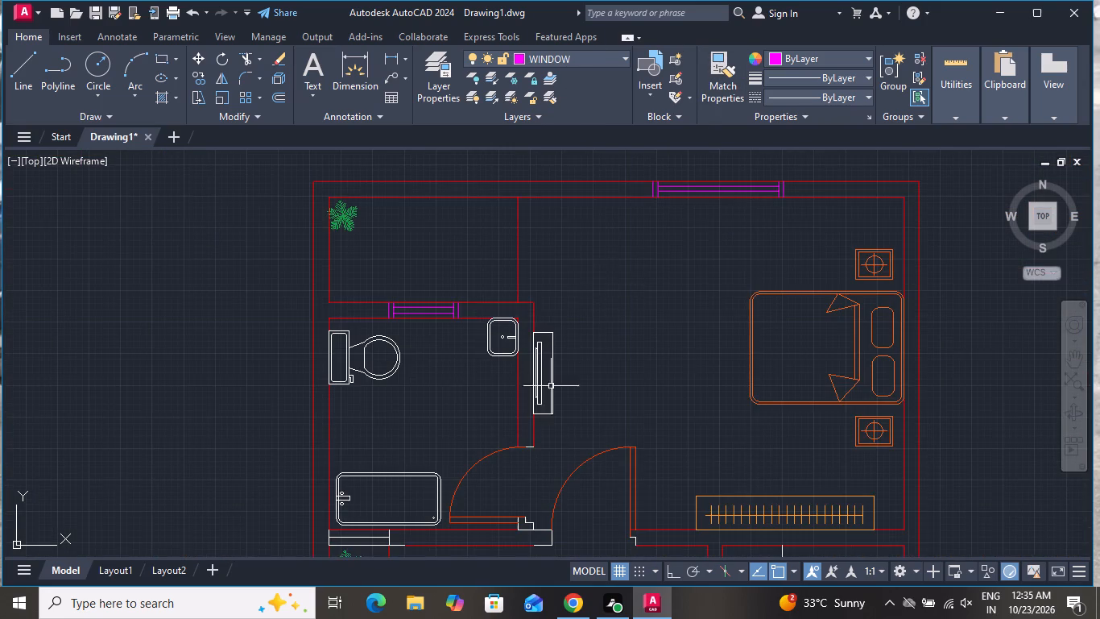
pyautogui.scroll(4, 531, 447)
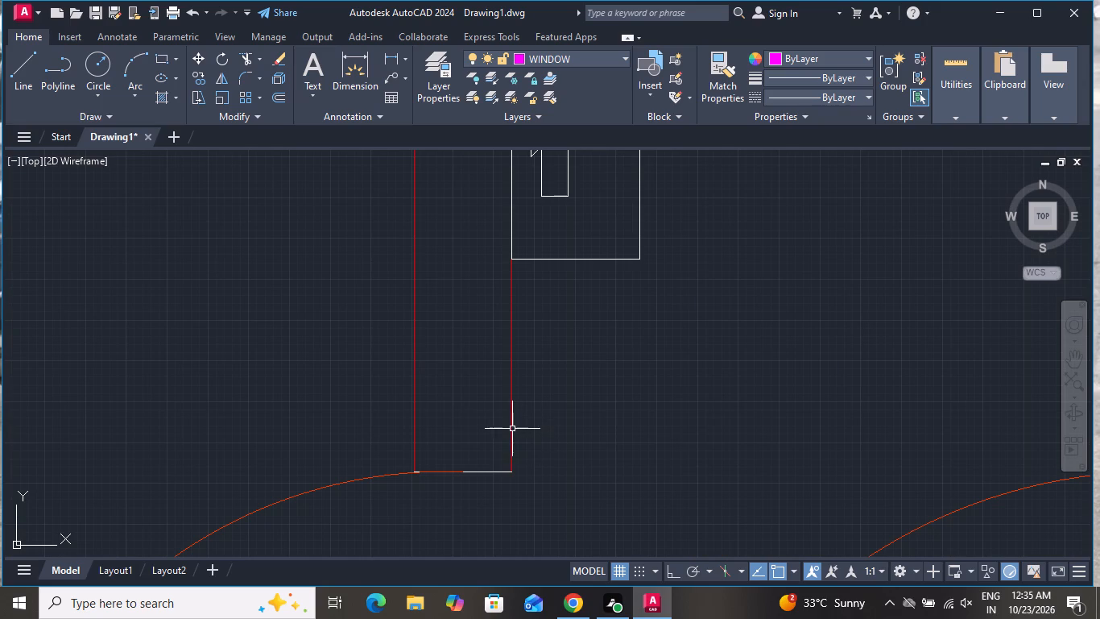
pyautogui.click(512, 430)
pyautogui.click(787, 55)
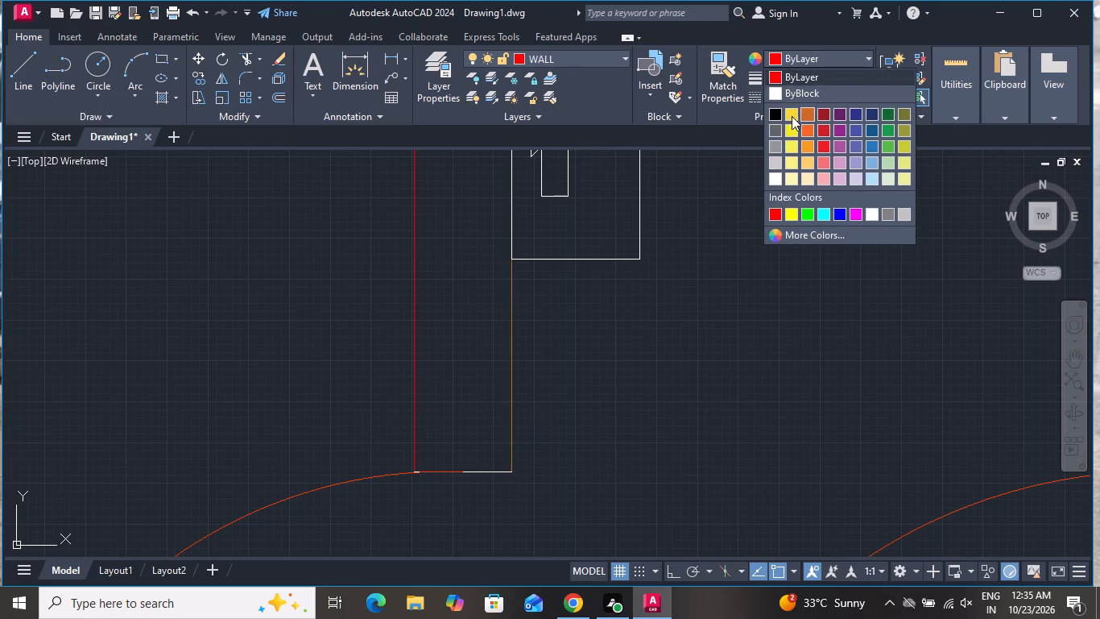
pyautogui.click(726, 71)
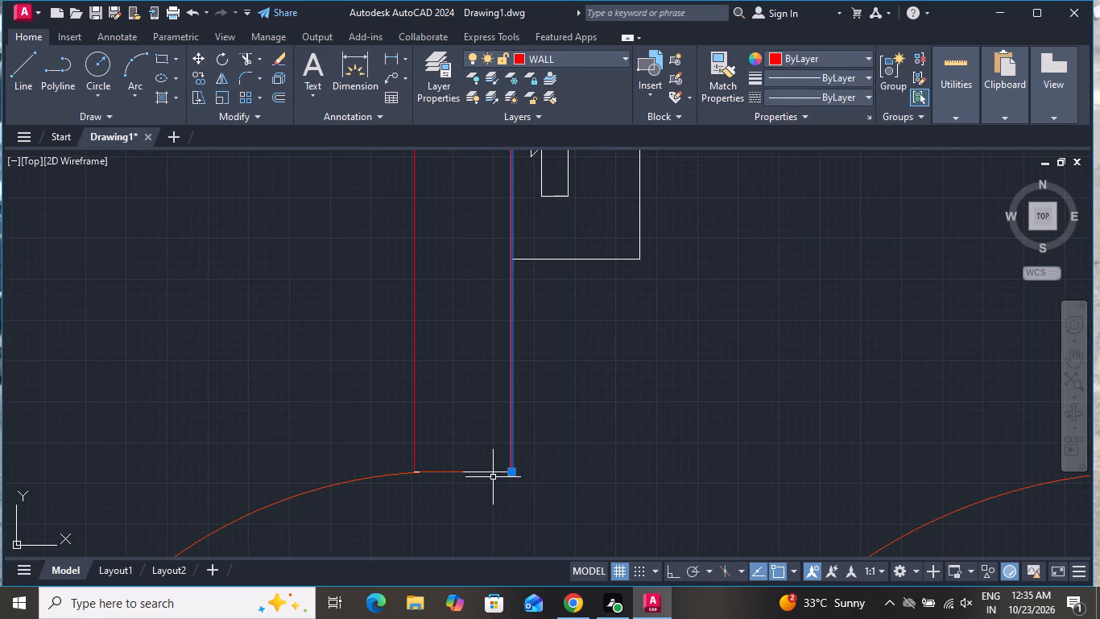
pyautogui.click(727, 74)
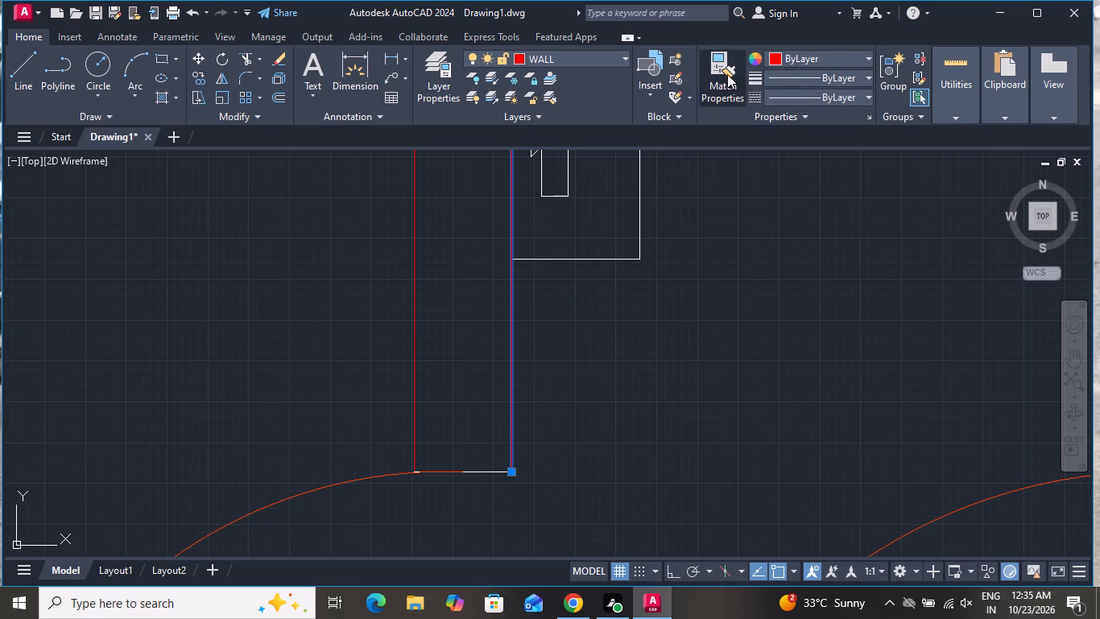
pyautogui.click(480, 475)
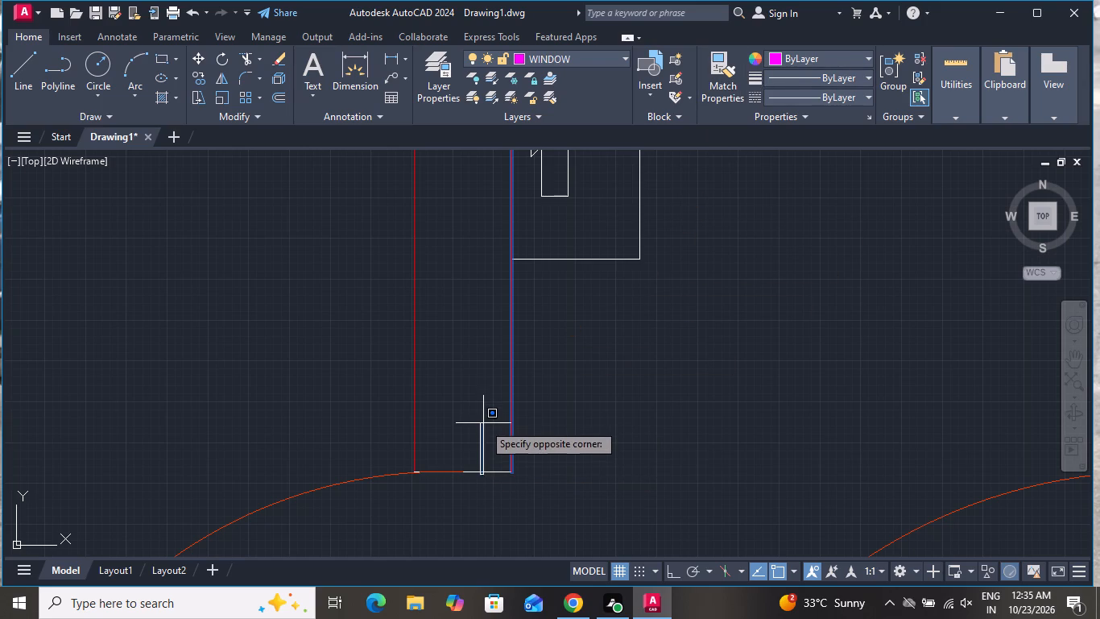
pyautogui.click(489, 475)
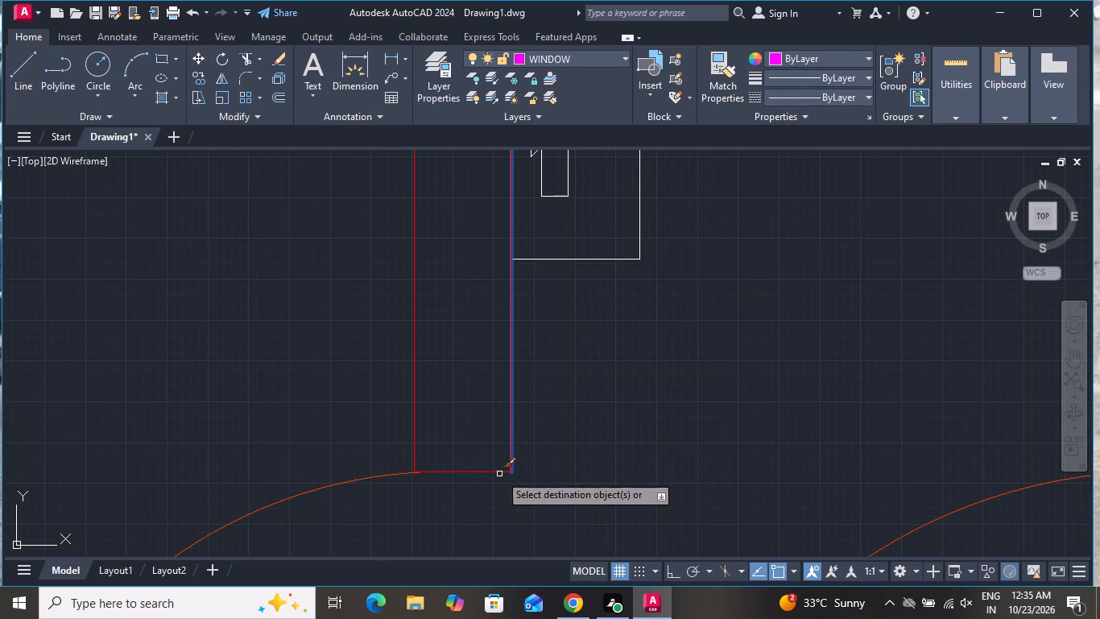
pyautogui.click(499, 474)
# Apply the same WALL properties to the stepped jamb lines at the bathroom door's hinge side and the adjoining wall end at the top bedroom door.
pyautogui.scroll(-3, 417, 300)
pyautogui.scroll(2, 430, 465)
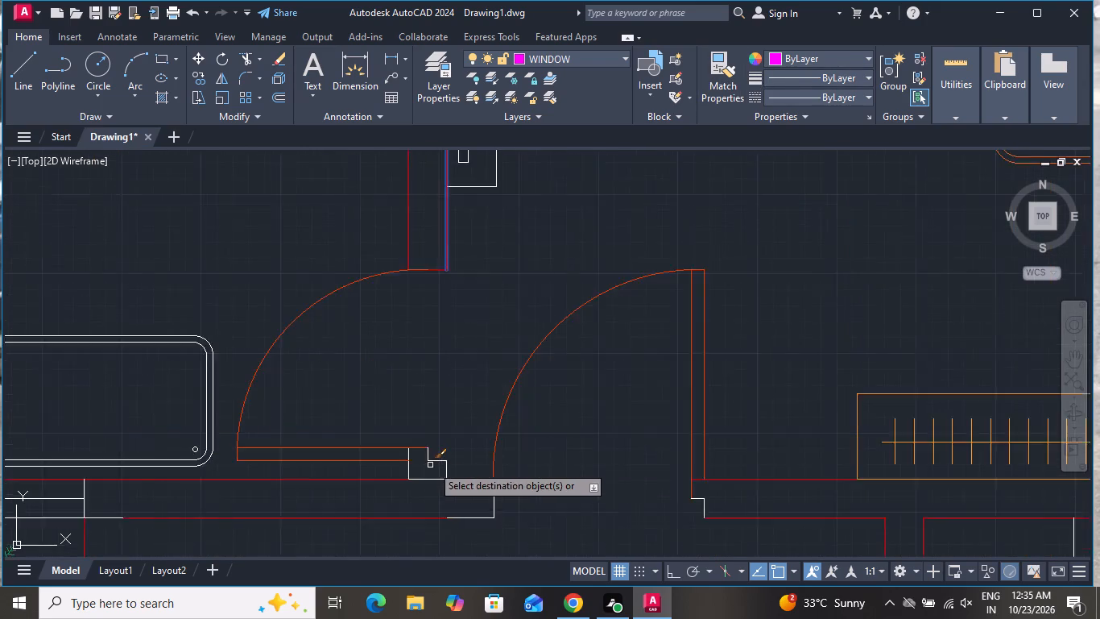
pyautogui.scroll(2, 436, 463)
pyautogui.click(463, 451)
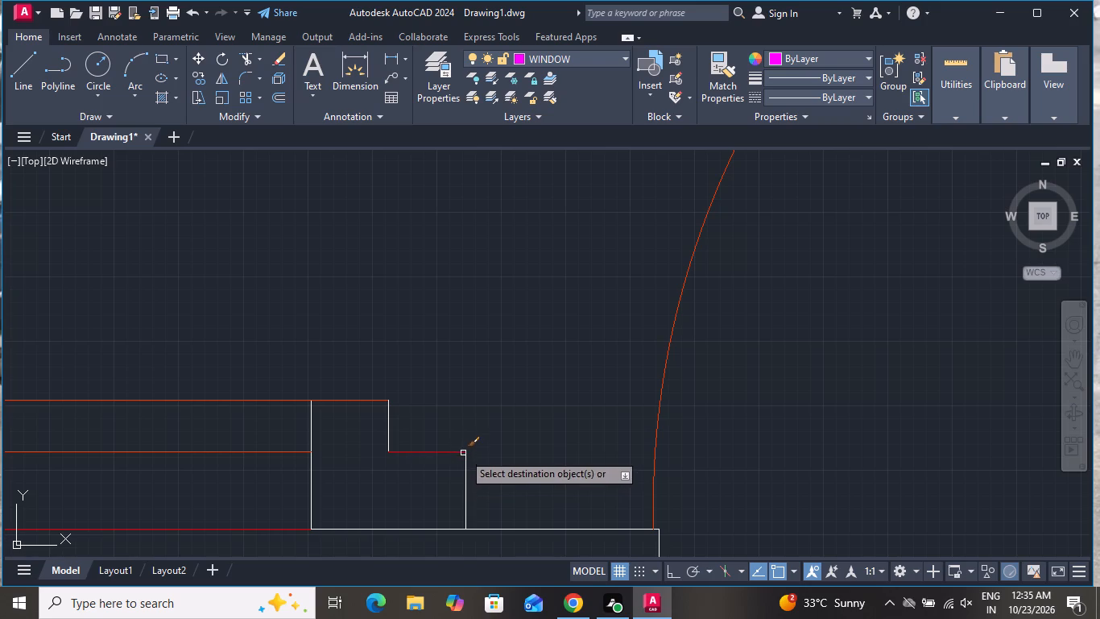
pyautogui.click(387, 409)
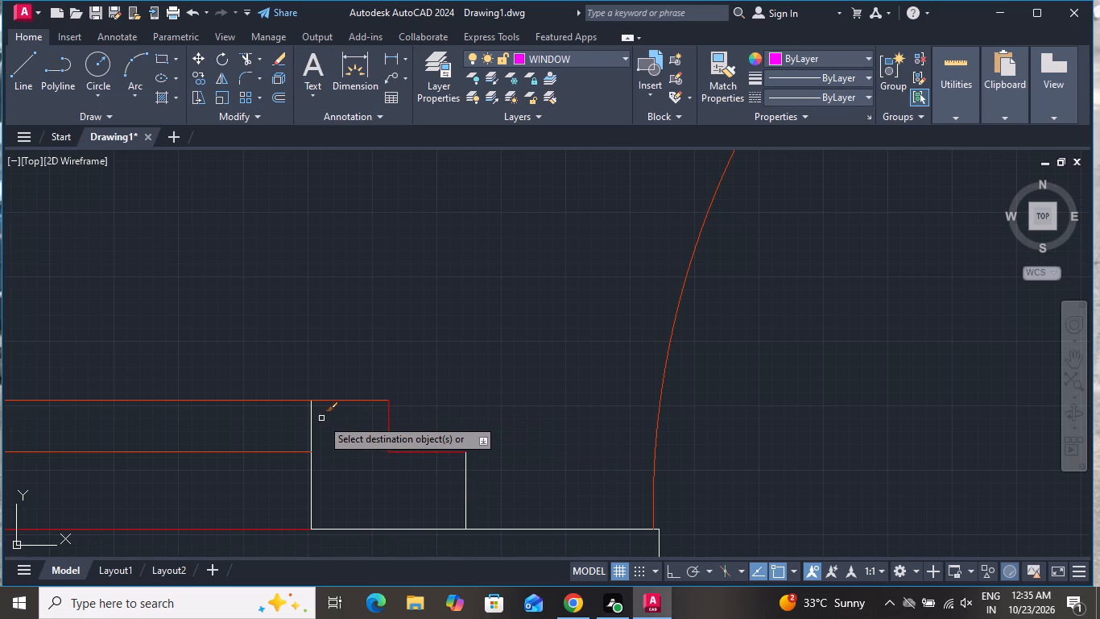
pyautogui.click(313, 419)
pyautogui.click(312, 422)
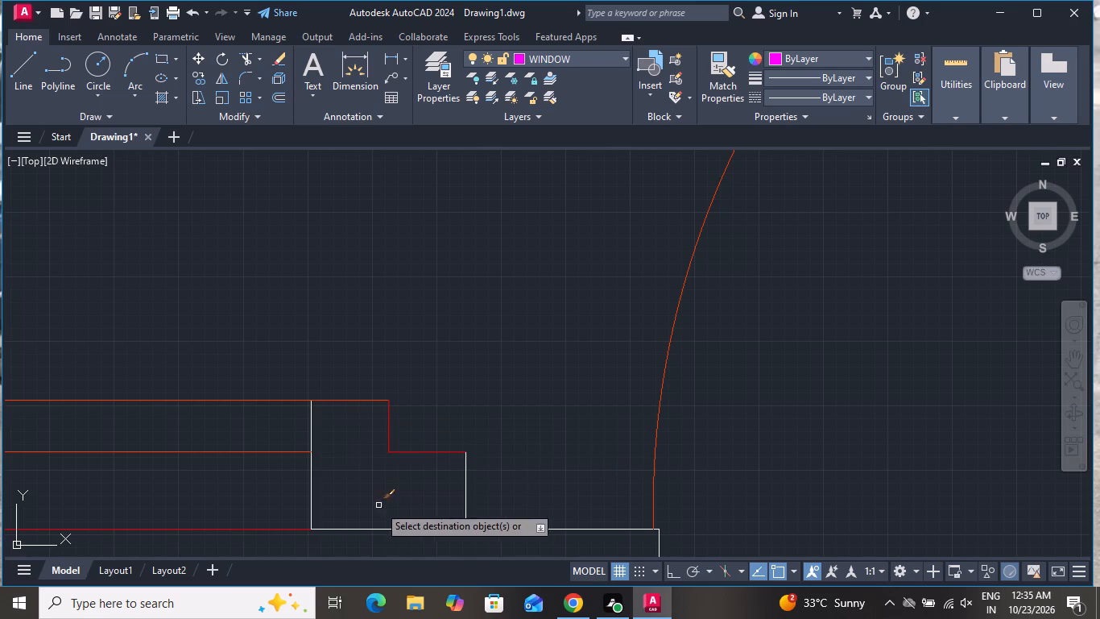
pyautogui.click(389, 530)
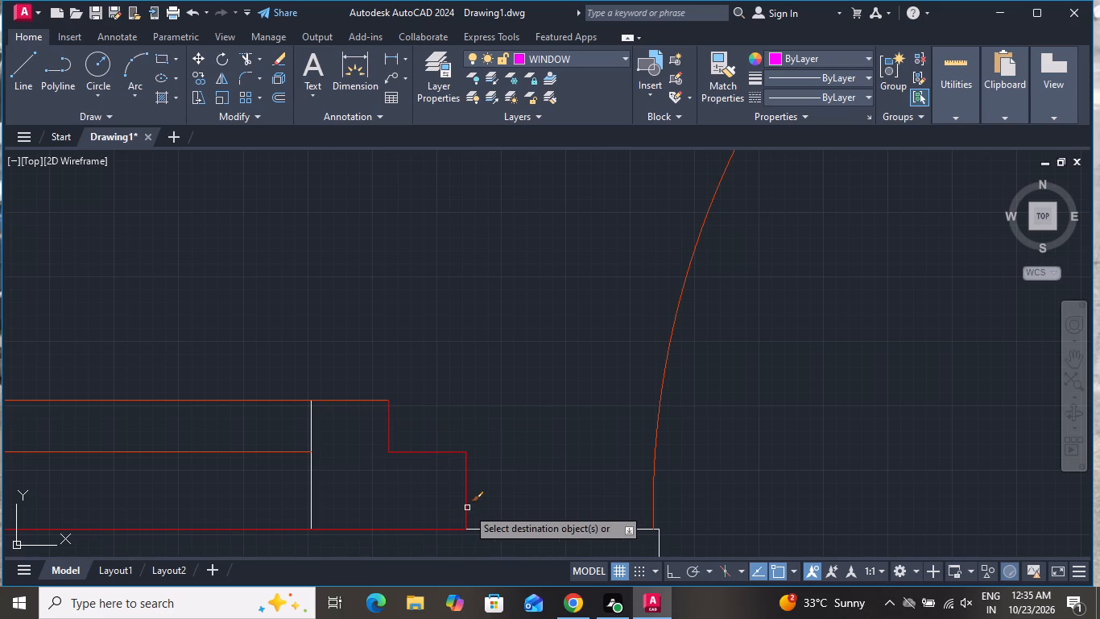
pyautogui.click(467, 508)
pyautogui.click(489, 530)
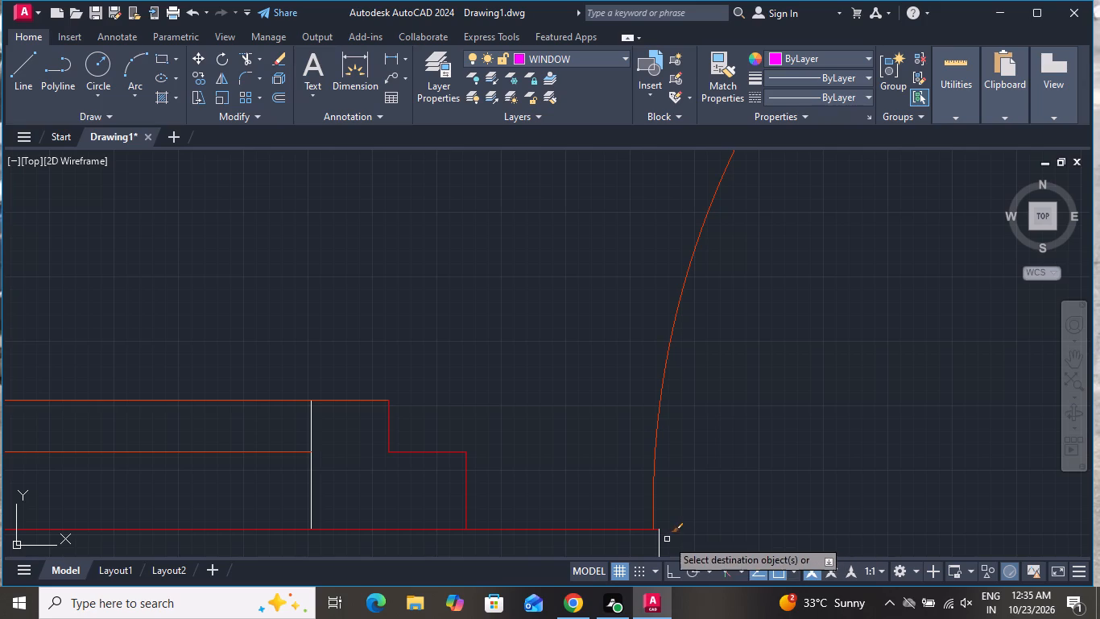
pyautogui.click(660, 535)
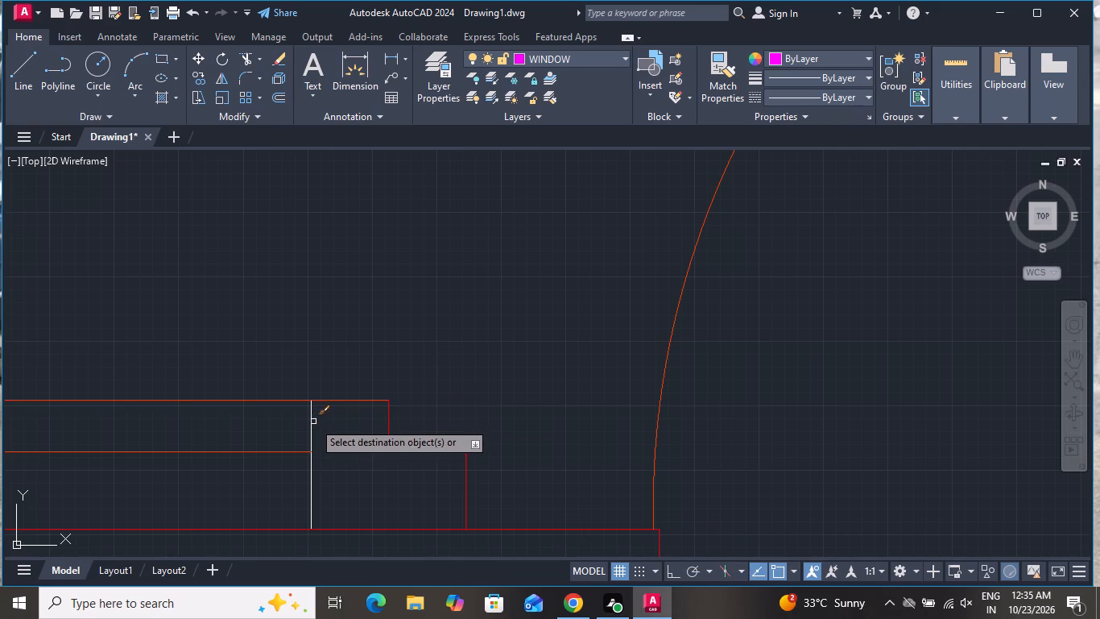
pyautogui.click(311, 424)
# Apply the WALL properties to the remaining lower-face segments of the bathroom's bottom wall and the end line of the upper kitchen partition stub.
pyautogui.scroll(-3, 635, 205)
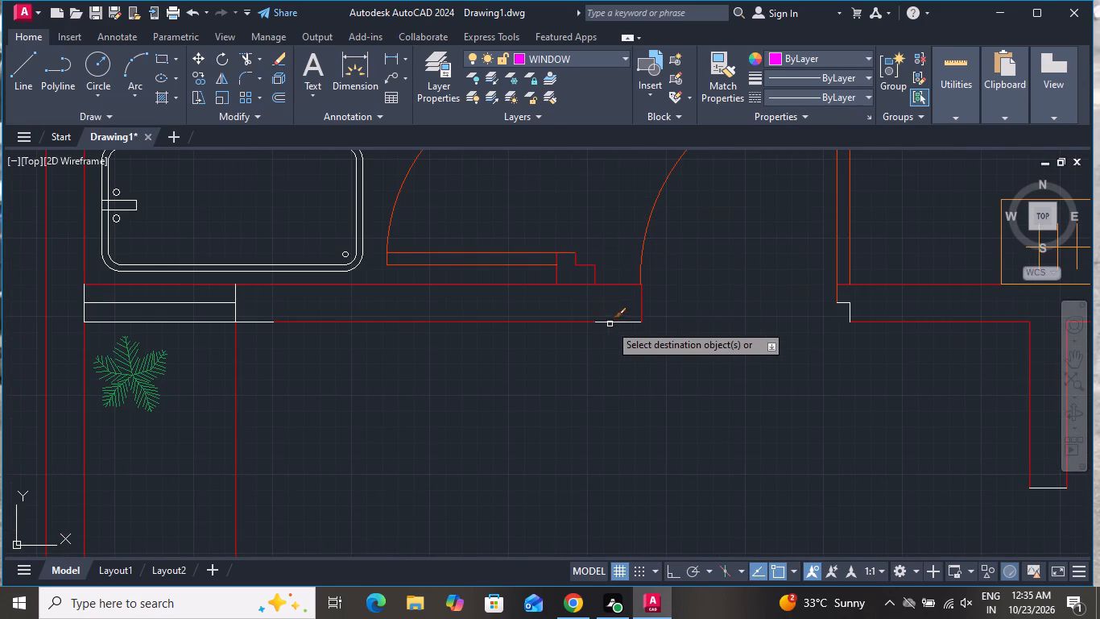
pyautogui.click(618, 324)
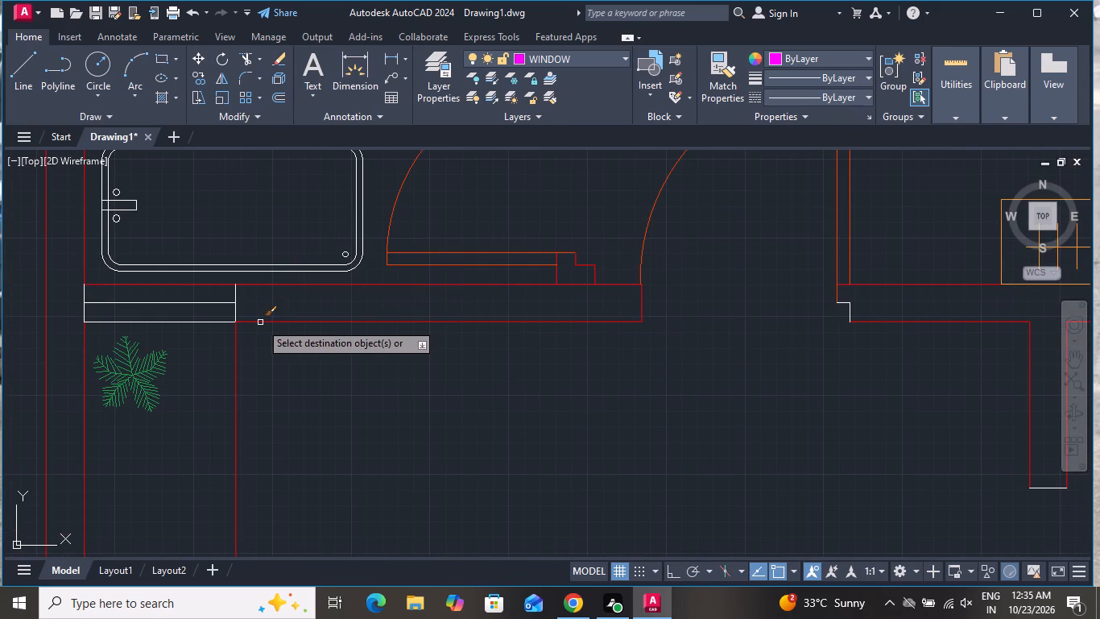
pyautogui.click(261, 322)
pyautogui.scroll(-2, 372, 356)
pyautogui.scroll(3, 649, 397)
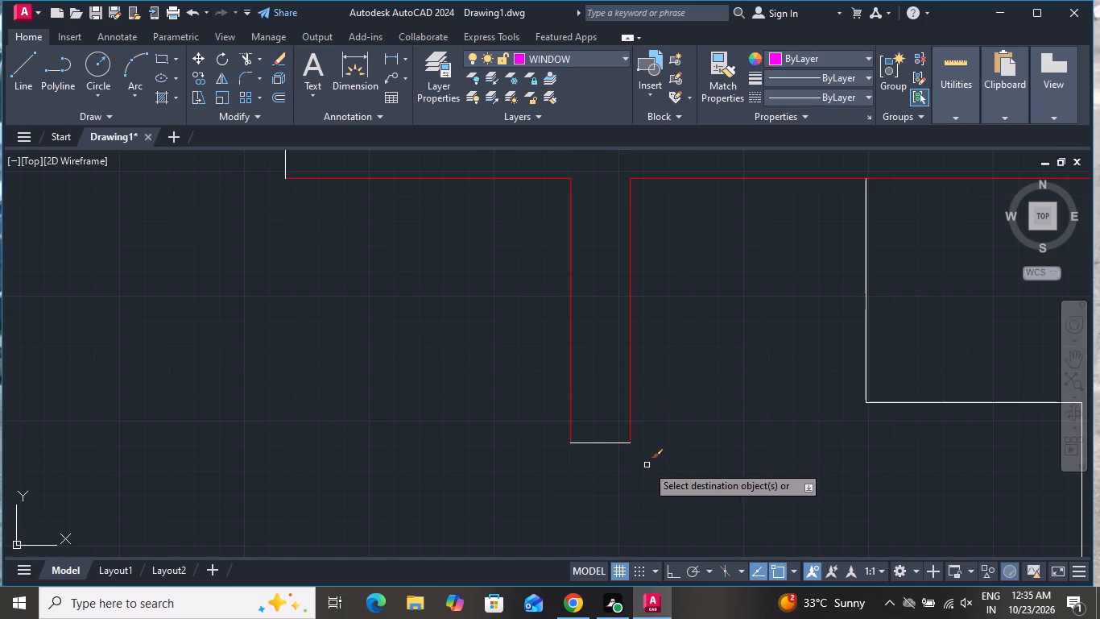
pyautogui.click(597, 441)
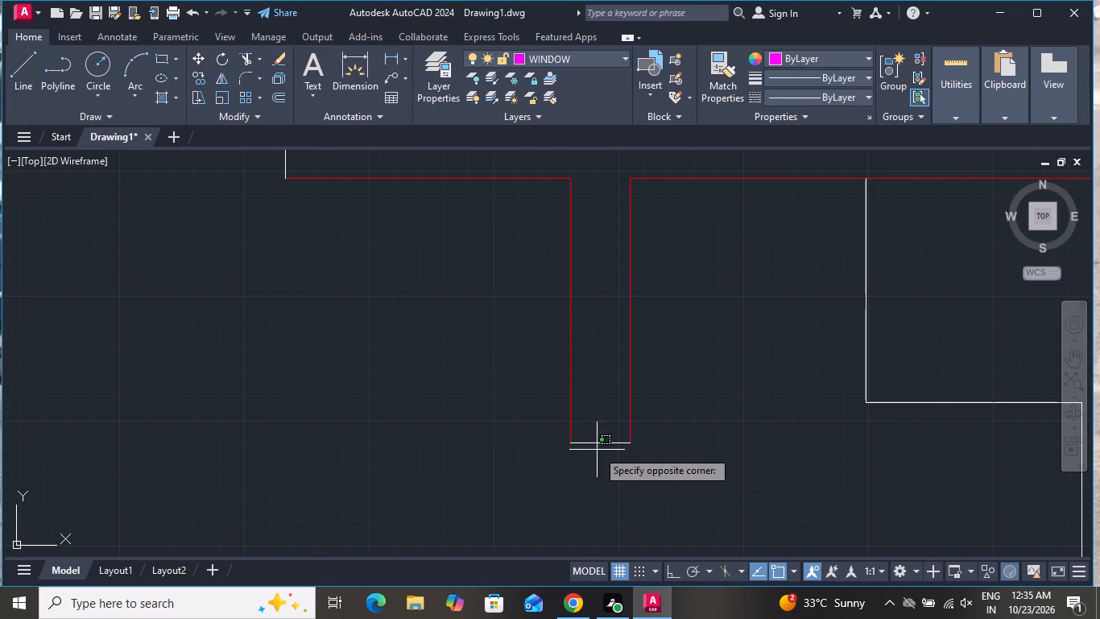
pyautogui.click(597, 451)
# Apply the WALL properties to the lower bedroom door's jamb lines on both sides of the opening.
pyautogui.scroll(-1, 604, 457)
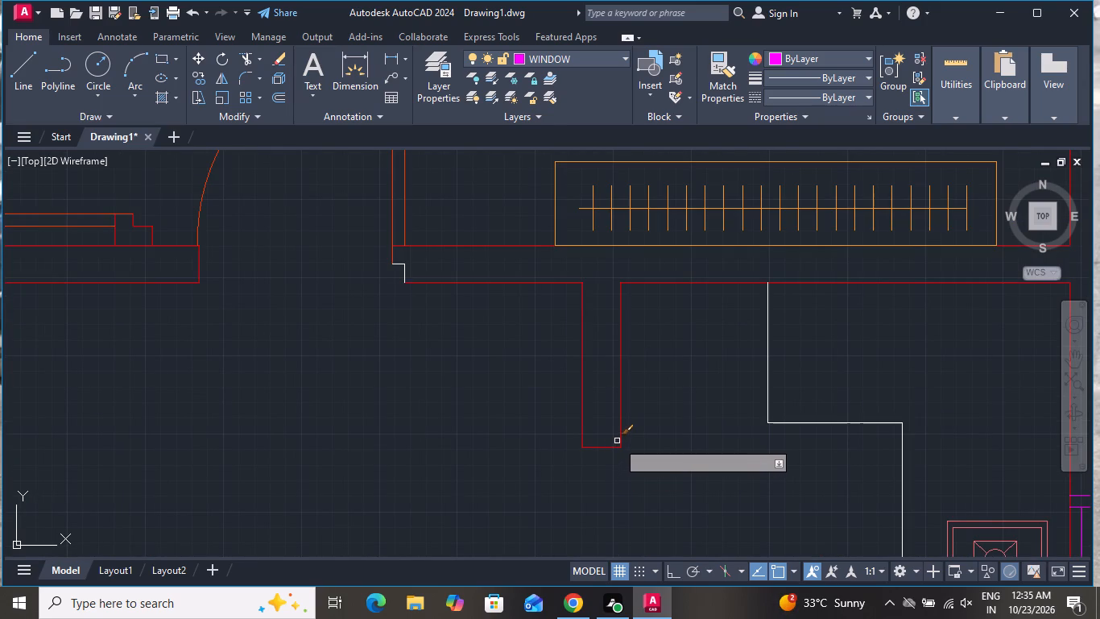
pyautogui.scroll(-1, 621, 434)
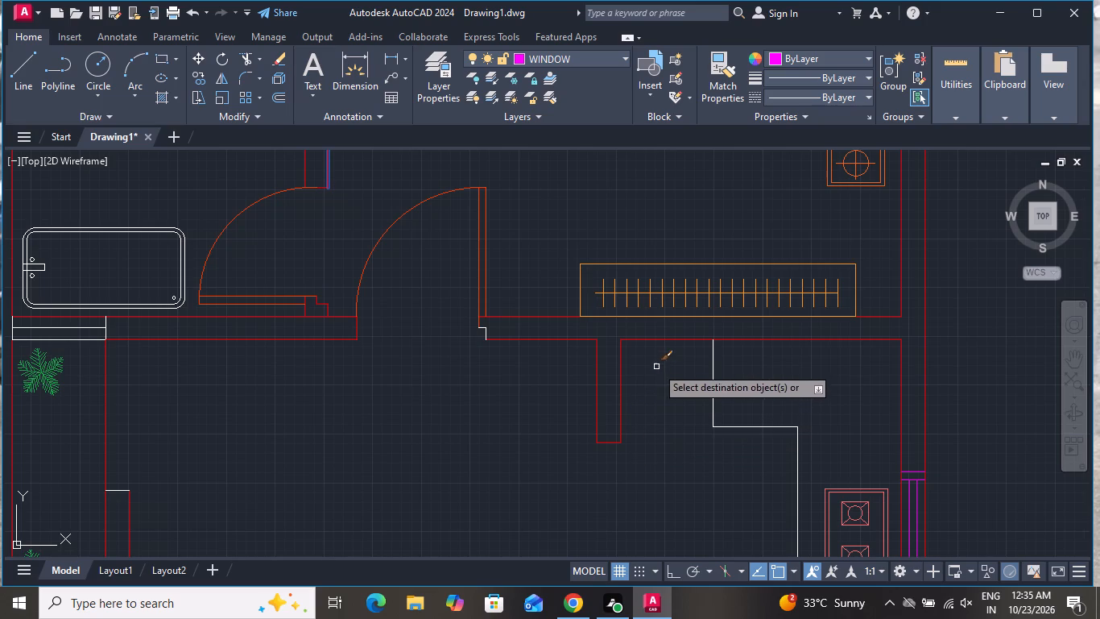
pyautogui.scroll(1, 652, 423)
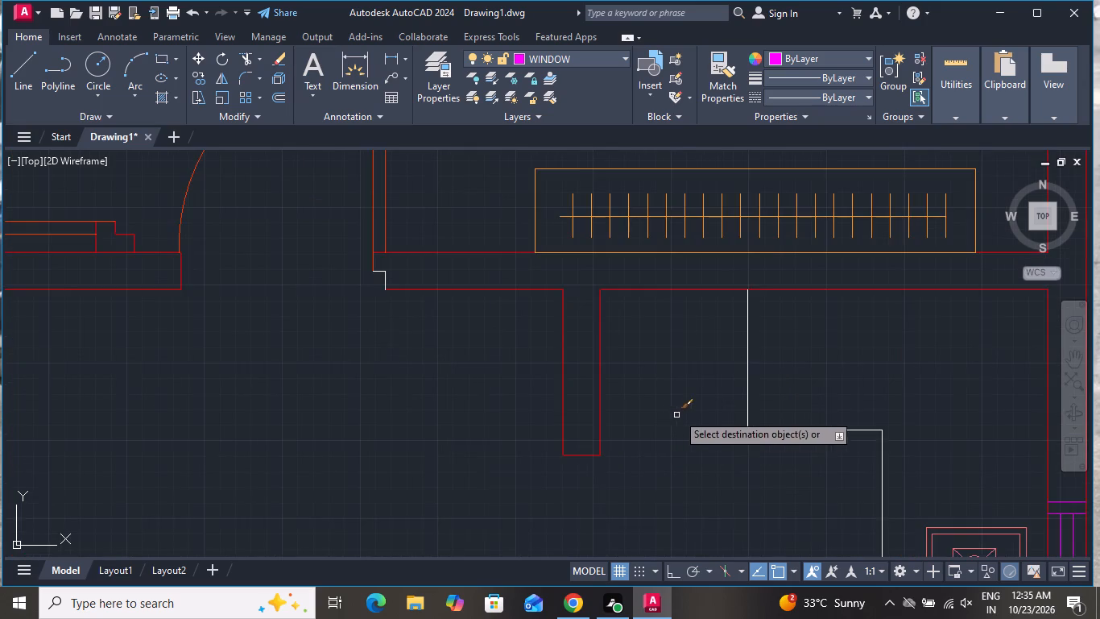
pyautogui.scroll(-2, 691, 394)
pyautogui.scroll(-2, 835, 426)
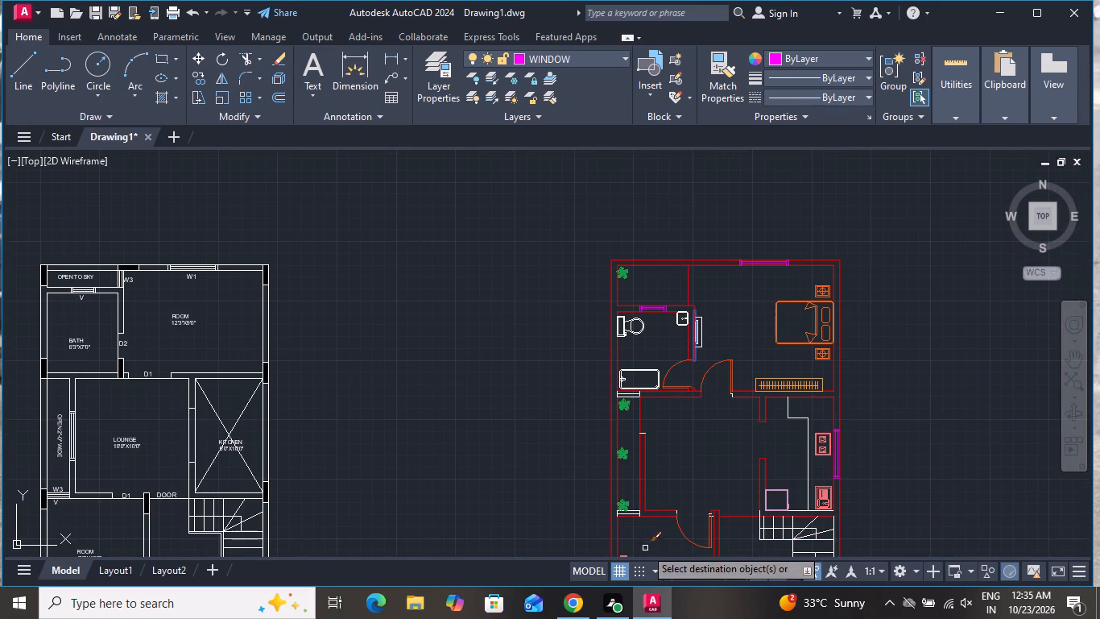
pyautogui.scroll(4, 736, 528)
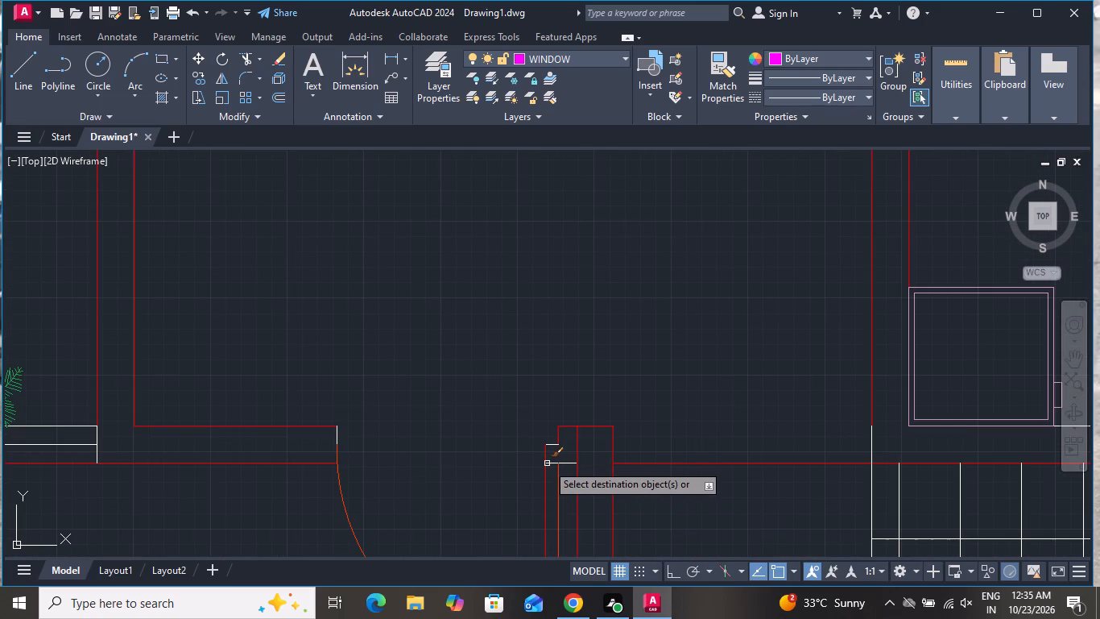
pyautogui.click(548, 463)
pyautogui.click(547, 439)
pyautogui.click(554, 474)
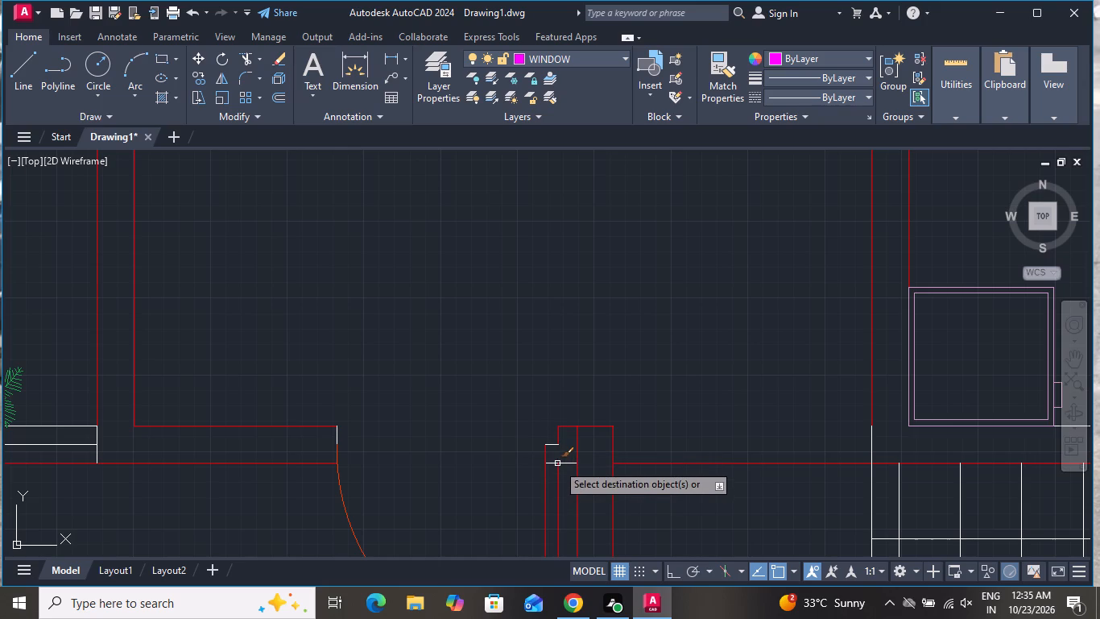
pyautogui.click(557, 463)
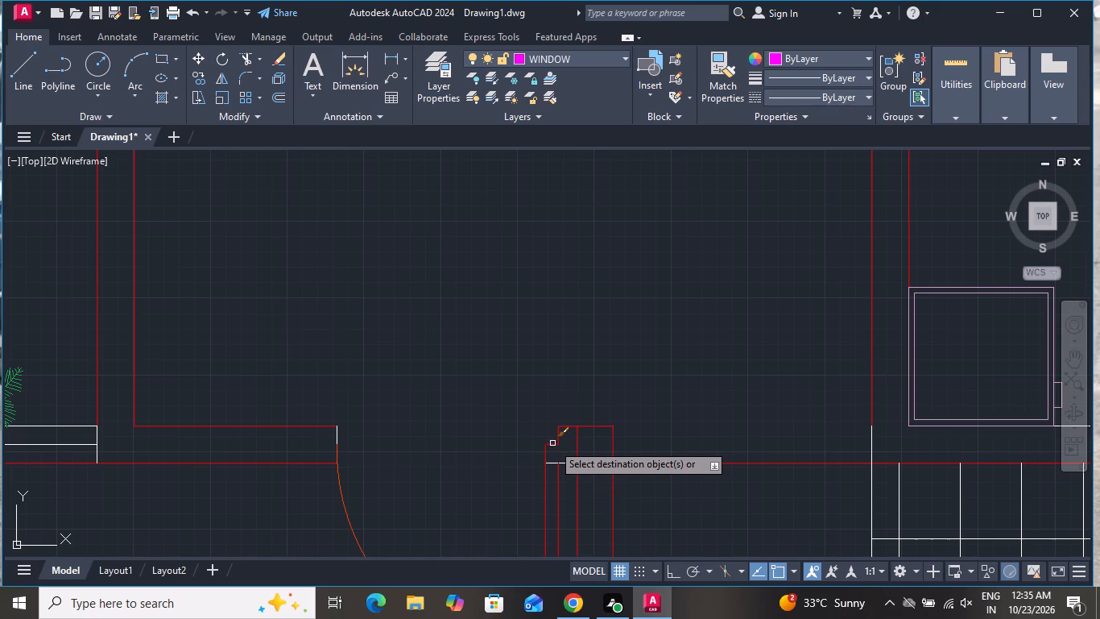
pyautogui.click(552, 443)
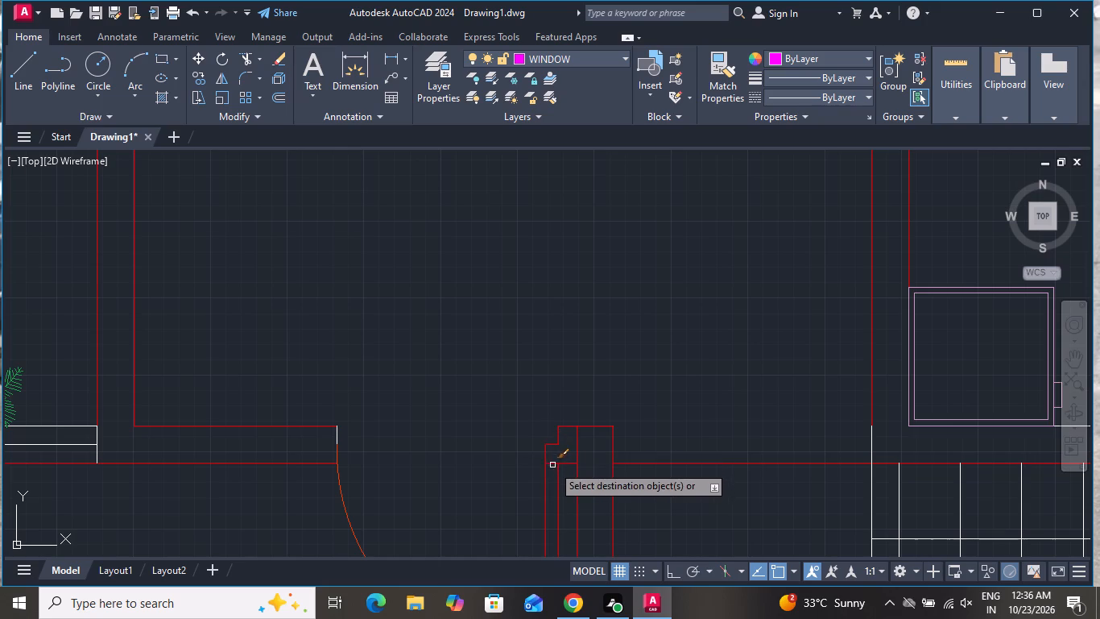
pyautogui.click(552, 465)
pyautogui.scroll(-1, 560, 376)
pyautogui.scroll(3, 416, 419)
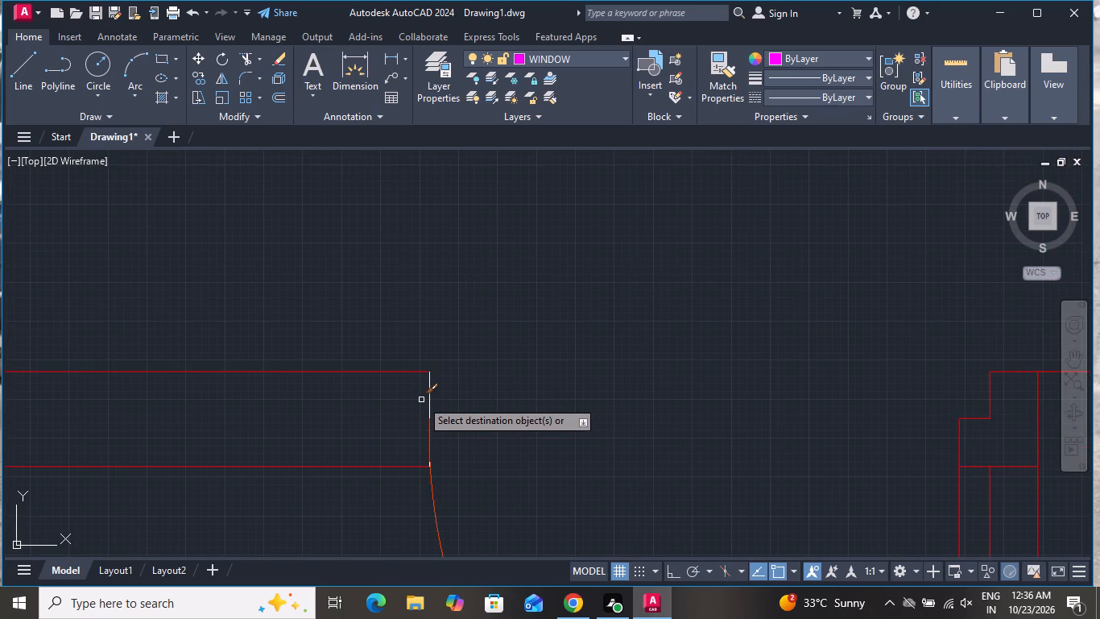
pyautogui.click(428, 393)
# Inspect the lower bedroom, staircase and kitchen areas of the furnished plan for wall lines not yet on the WALL layer.
pyautogui.scroll(-5, 515, 328)
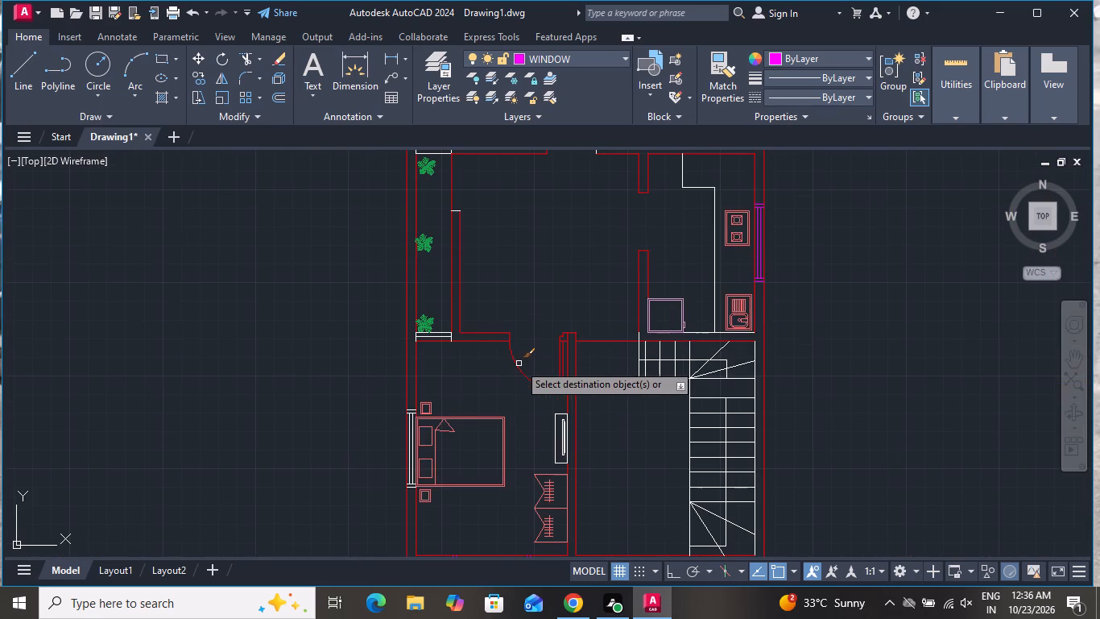
pyautogui.scroll(-1, 519, 364)
pyautogui.scroll(2, 508, 529)
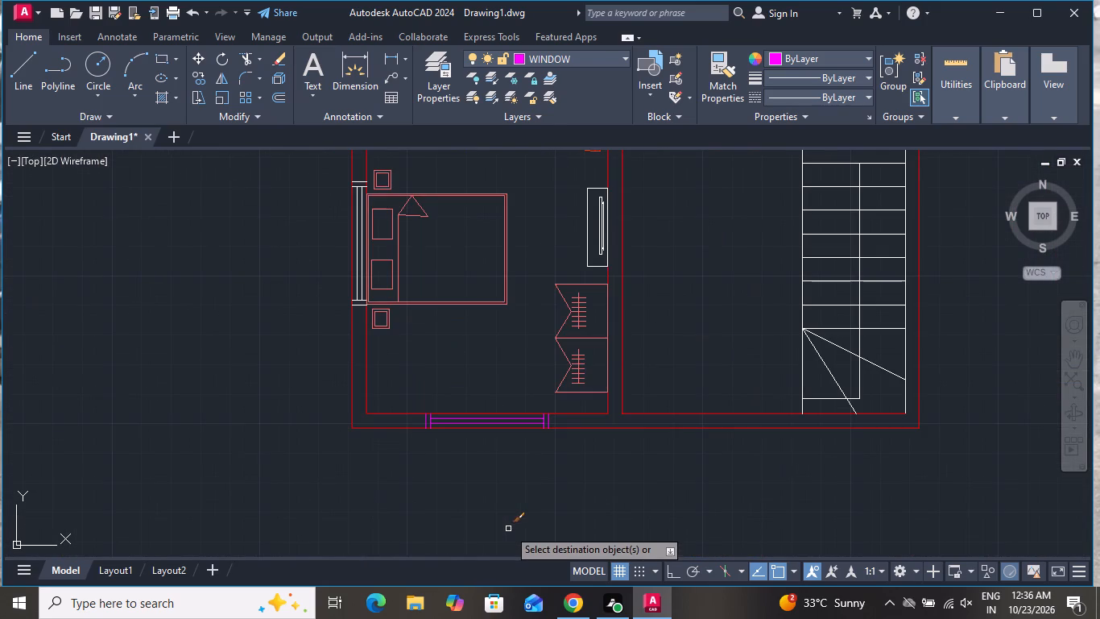
pyautogui.scroll(1, 491, 408)
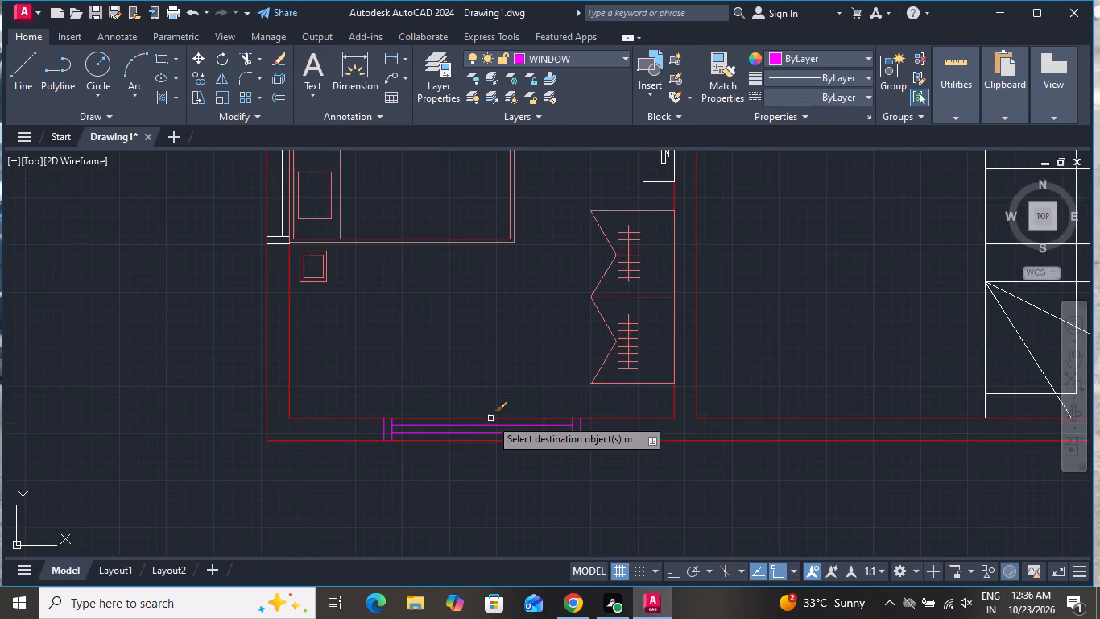
pyautogui.scroll(2, 490, 426)
pyautogui.scroll(-3, 505, 509)
pyautogui.scroll(-2, 780, 376)
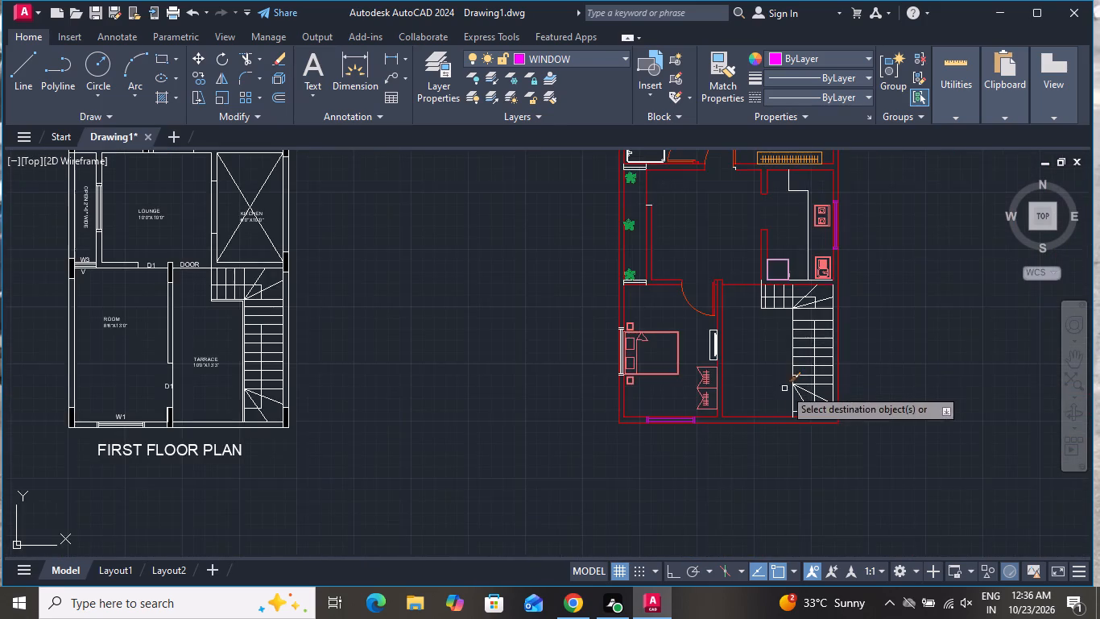
pyautogui.scroll(-2, 856, 280)
pyautogui.scroll(3, 860, 208)
pyautogui.rightClick(856, 221)
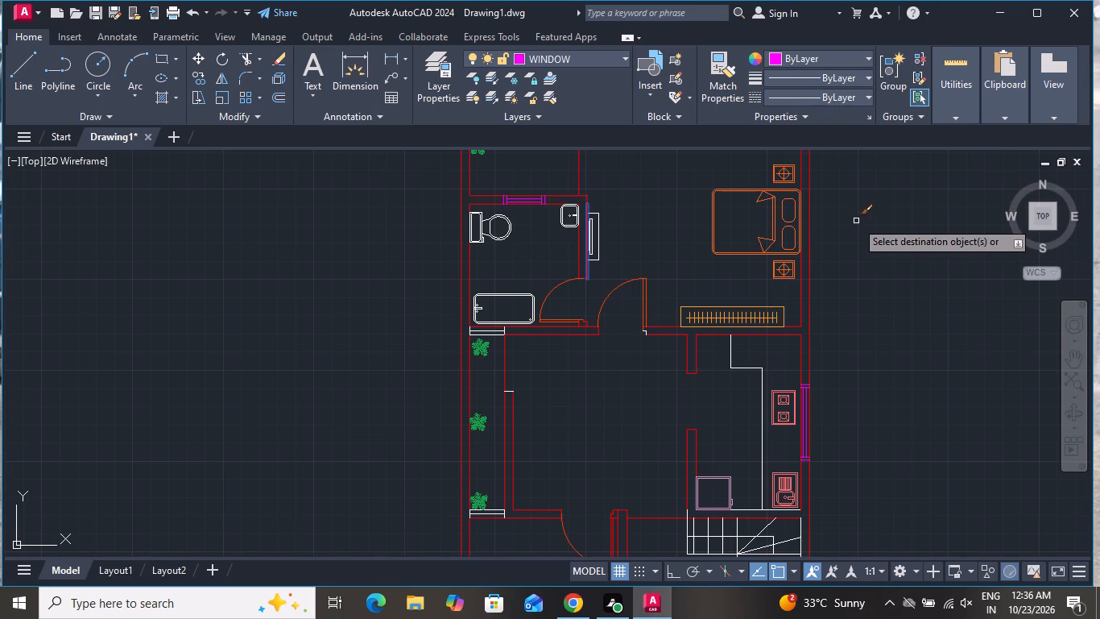
# Move the lower bedroom's left-wall window, both glazing lines and the double end lines at each end, onto the WINDOW layer.
pyautogui.click(870, 251)
pyautogui.scroll(-1, 597, 367)
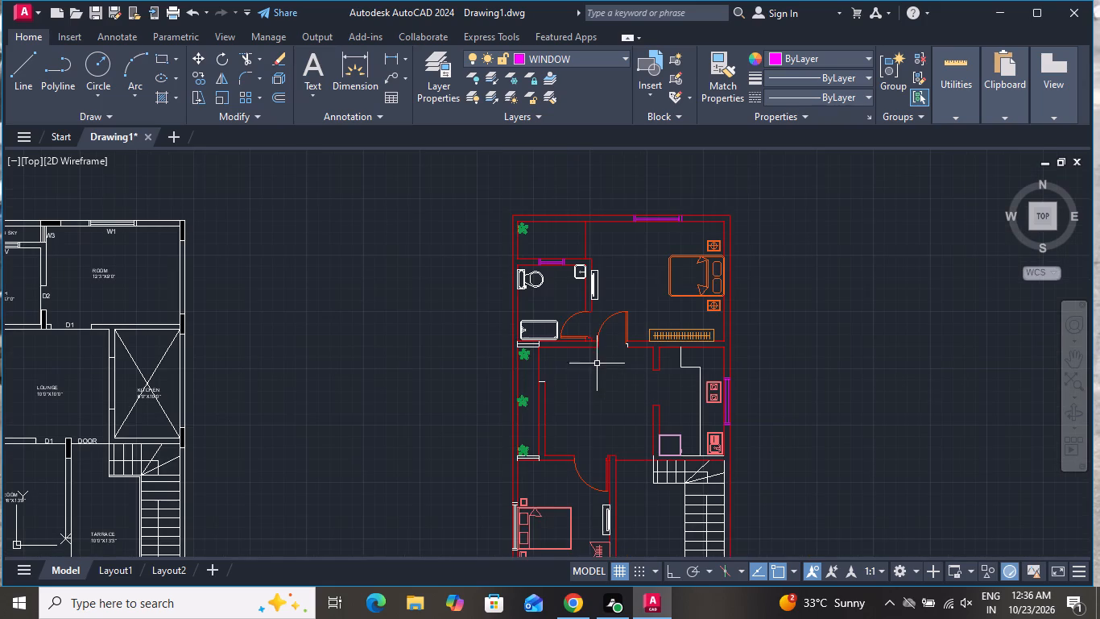
pyautogui.scroll(-1, 589, 393)
pyautogui.scroll(3, 532, 519)
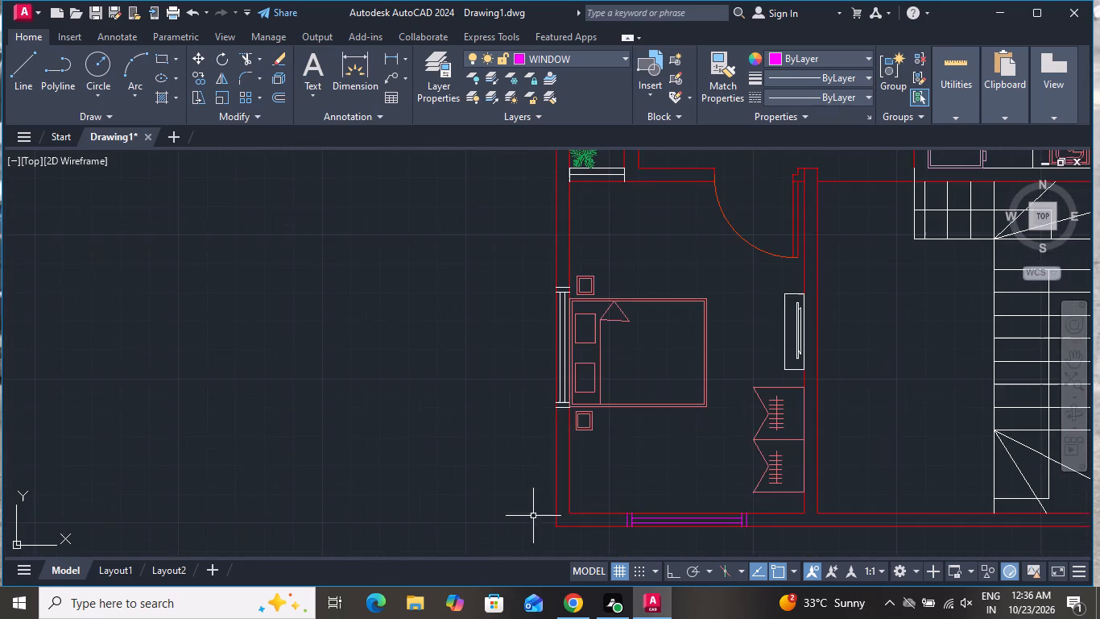
pyautogui.scroll(2, 569, 357)
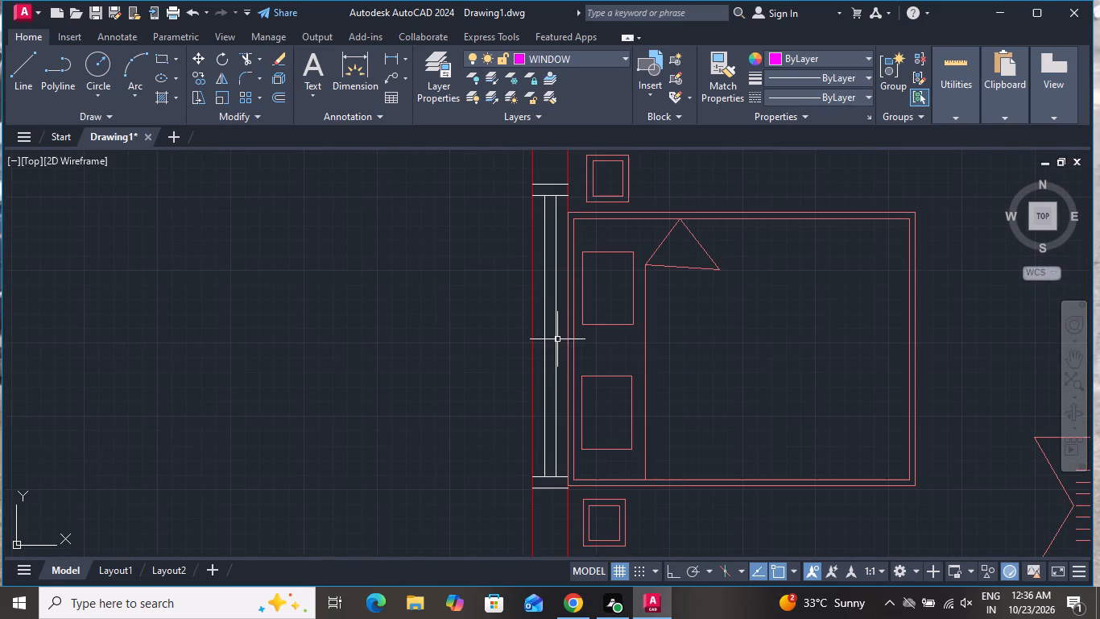
pyautogui.click(557, 339)
pyautogui.click(546, 349)
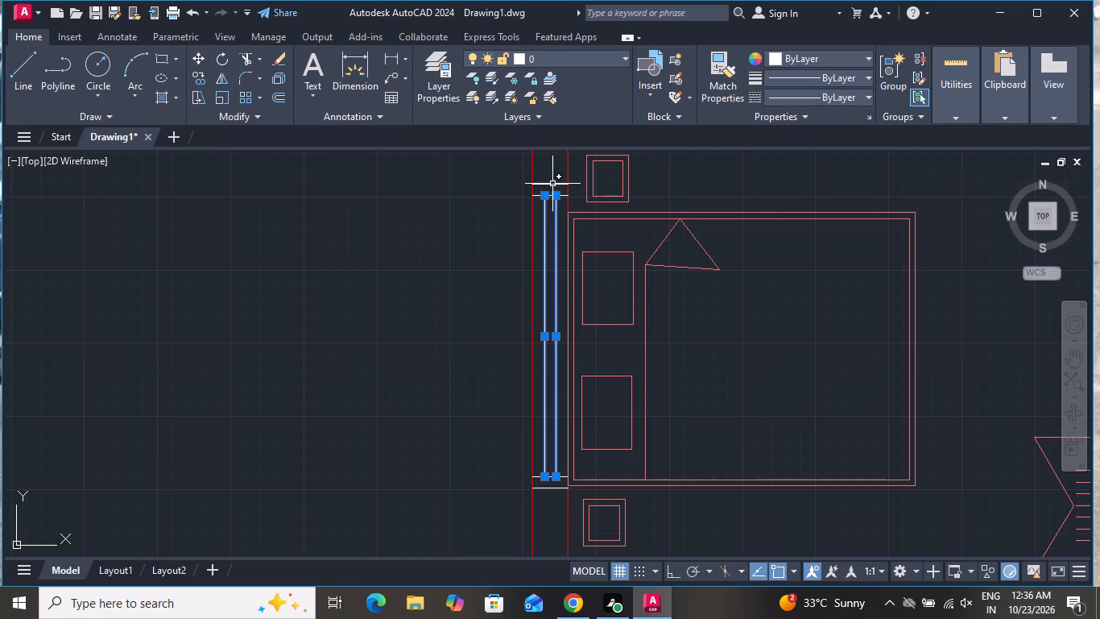
pyautogui.click(552, 182)
pyautogui.click(547, 492)
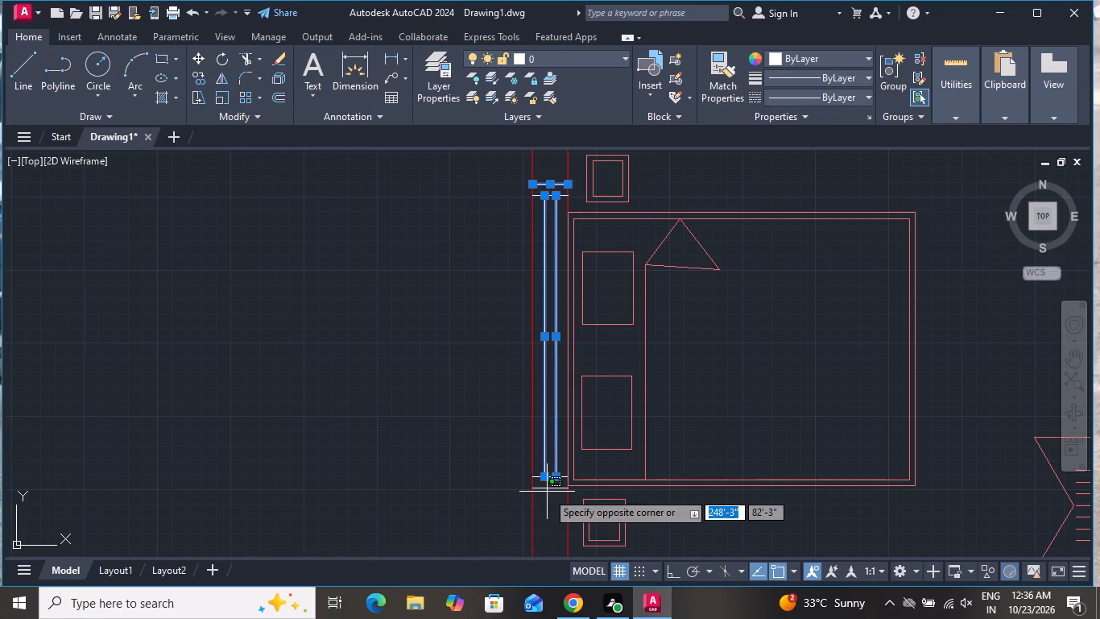
pyautogui.scroll(2, 548, 487)
pyautogui.click(556, 449)
pyautogui.click(553, 459)
pyautogui.click(536, 532)
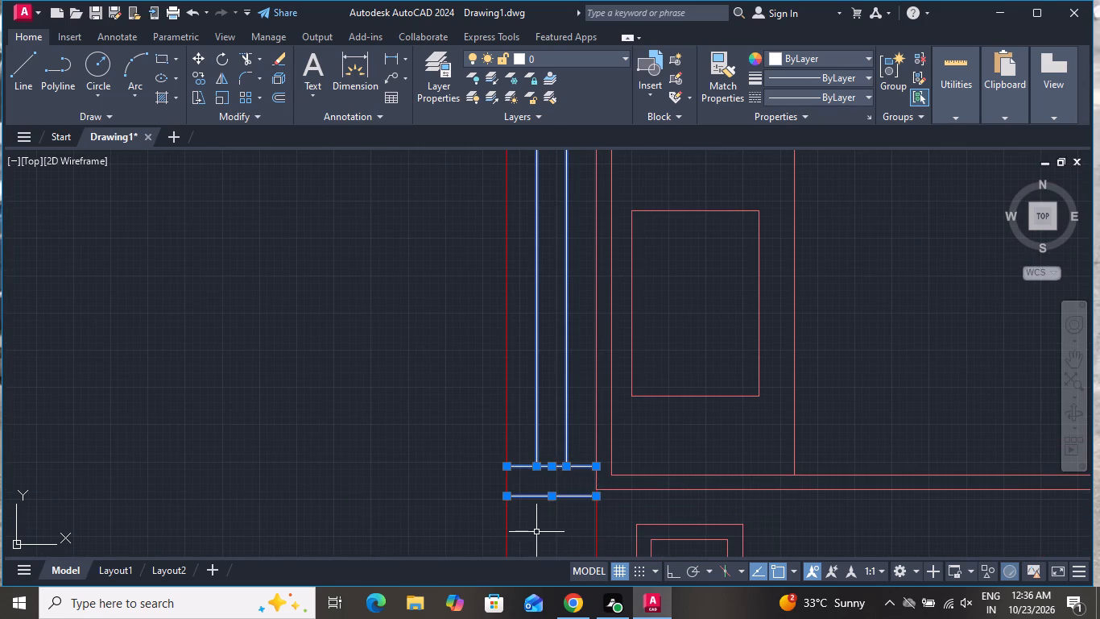
pyautogui.scroll(-3, 558, 531)
pyautogui.scroll(4, 553, 338)
pyautogui.click(552, 346)
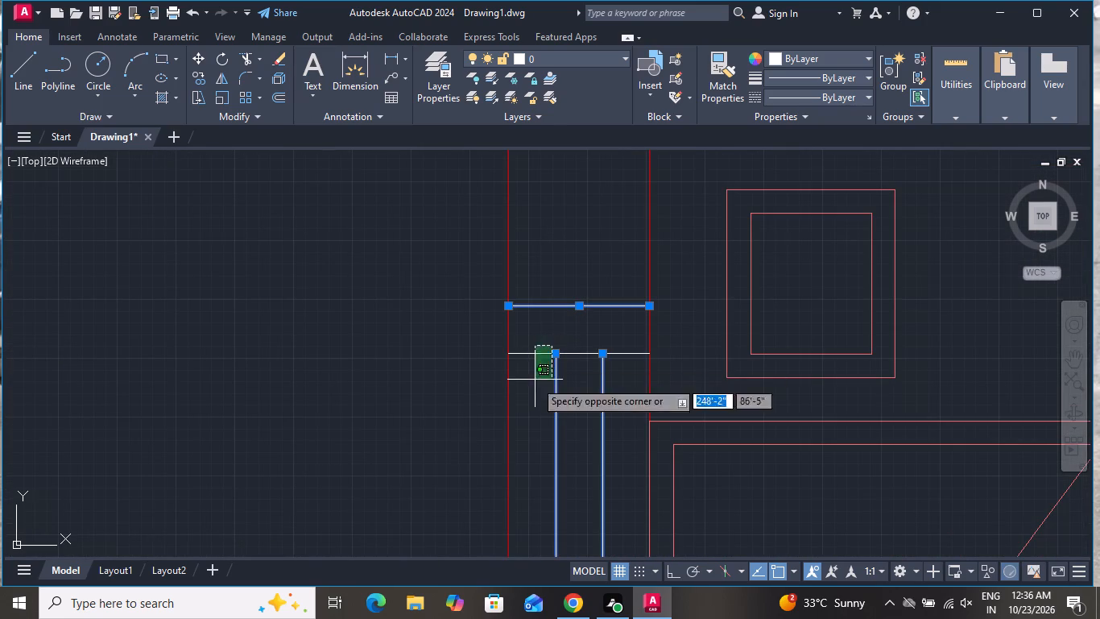
pyautogui.click(535, 380)
pyautogui.click(590, 60)
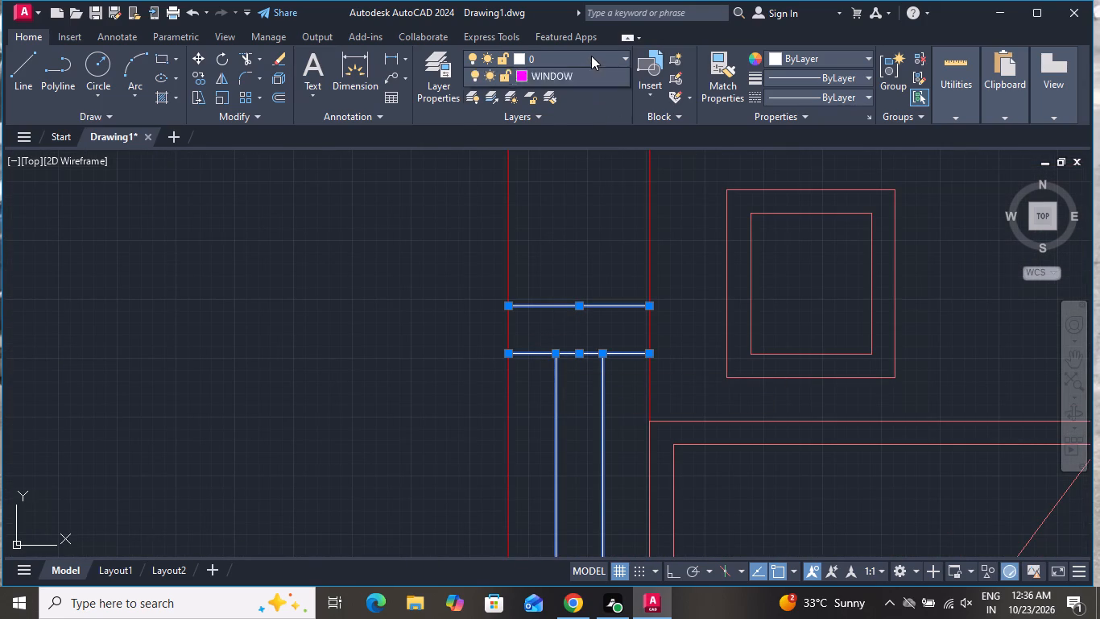
pyautogui.click(553, 150)
pyautogui.scroll(-1, 545, 204)
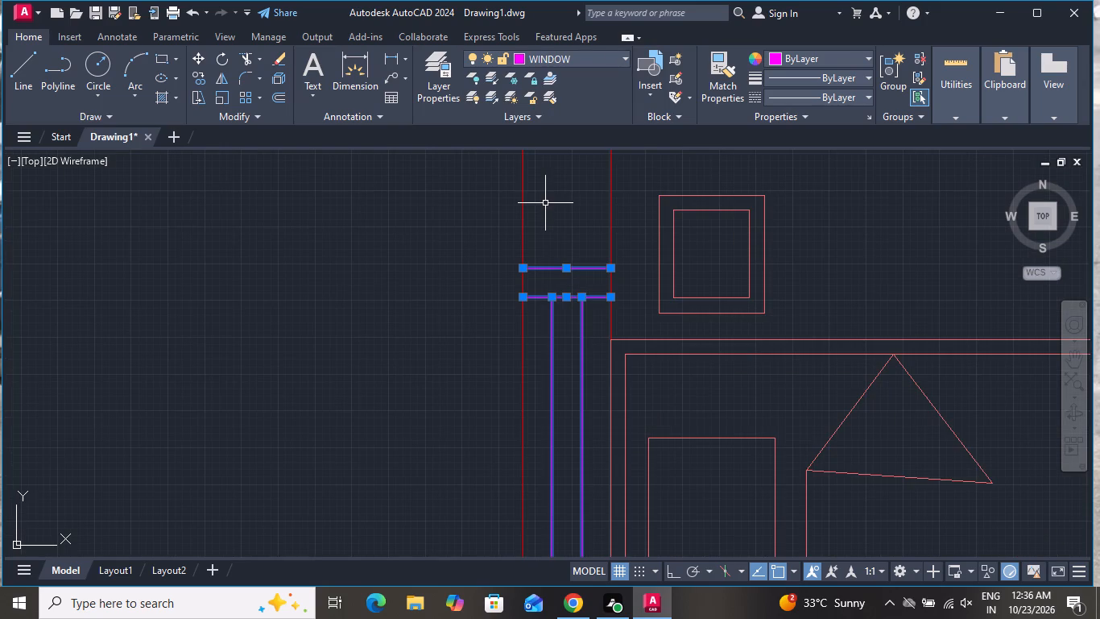
pyautogui.press('Escape')
# Inspect the whole furnished plan, from the top bedroom down to the staircase, for remaining unassigned linework.
pyautogui.scroll(-5, 544, 234)
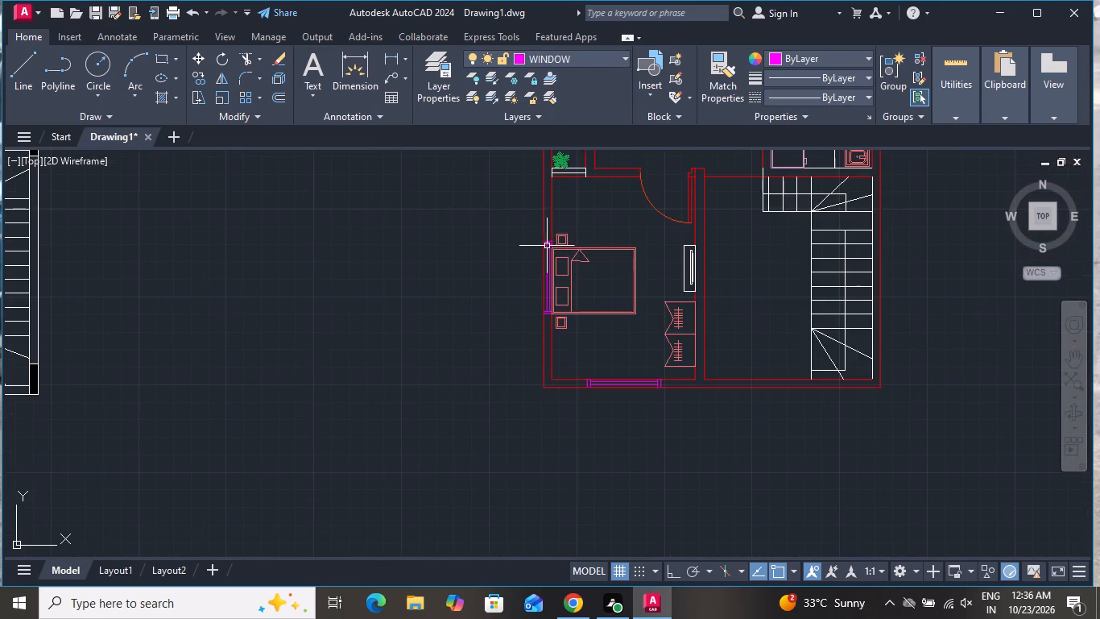
pyautogui.scroll(-1, 558, 258)
pyautogui.scroll(-3, 696, 222)
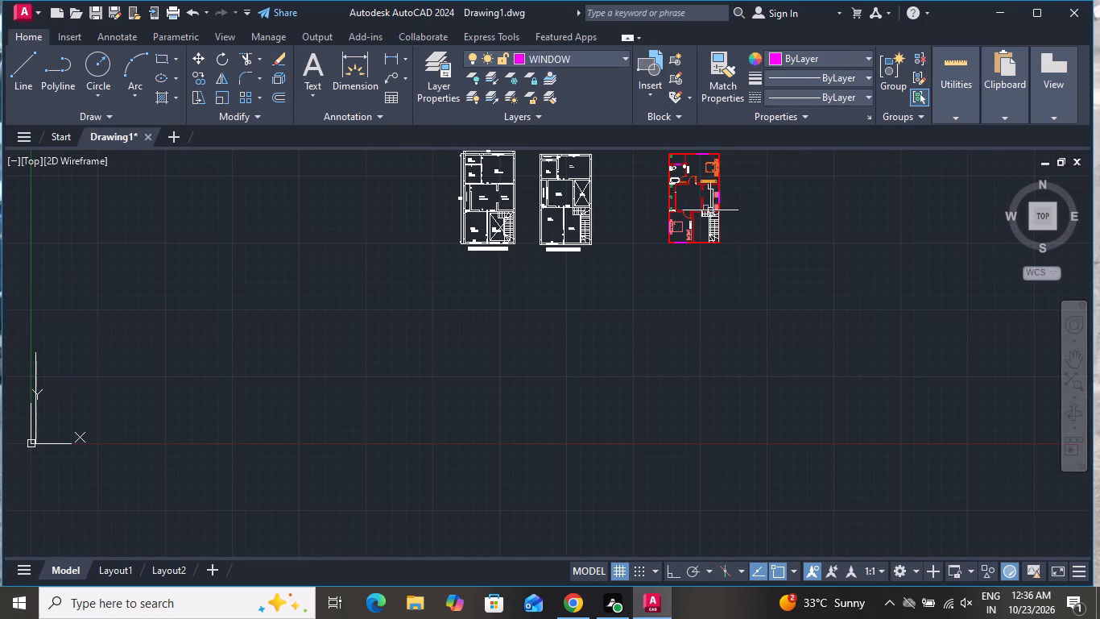
pyautogui.scroll(4, 738, 152)
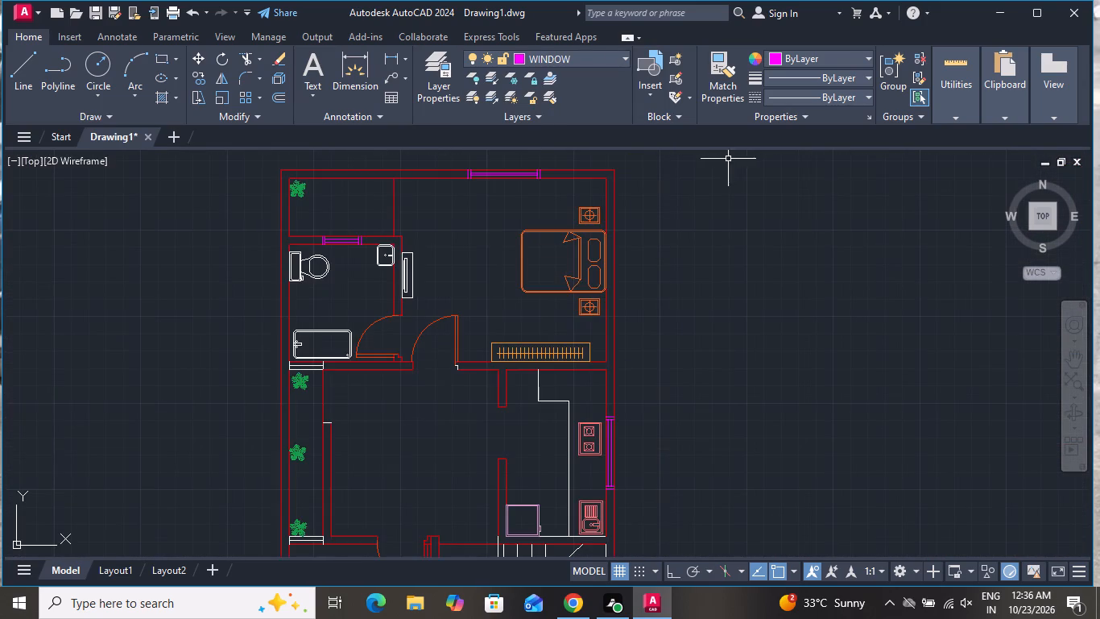
pyautogui.scroll(4, 520, 181)
pyautogui.scroll(-5, 520, 179)
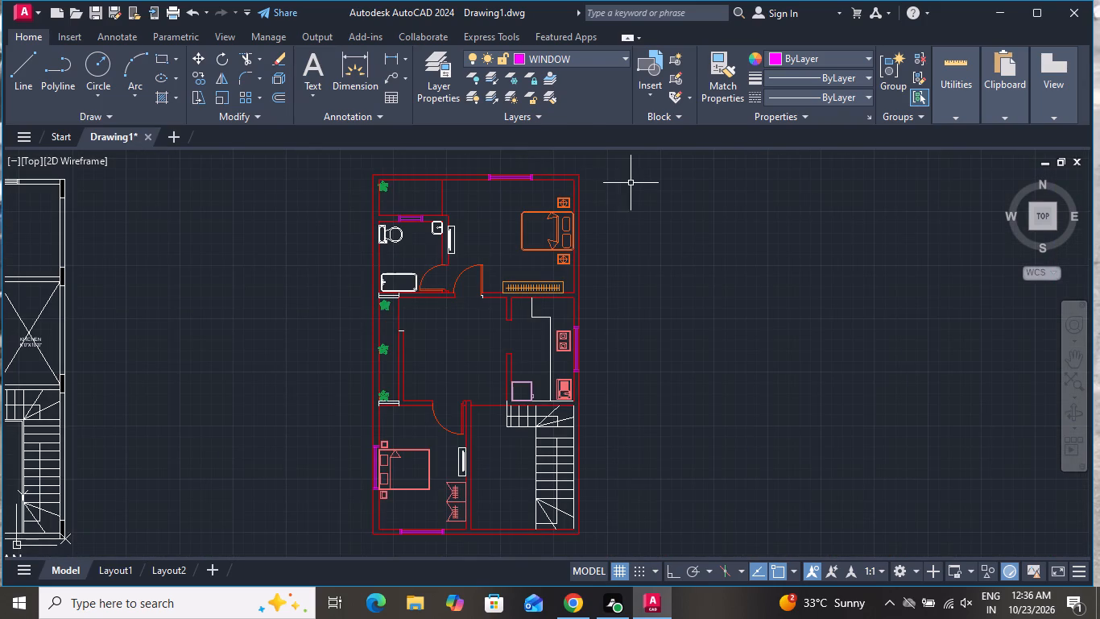
pyautogui.scroll(-1, 643, 207)
pyautogui.scroll(2, 618, 255)
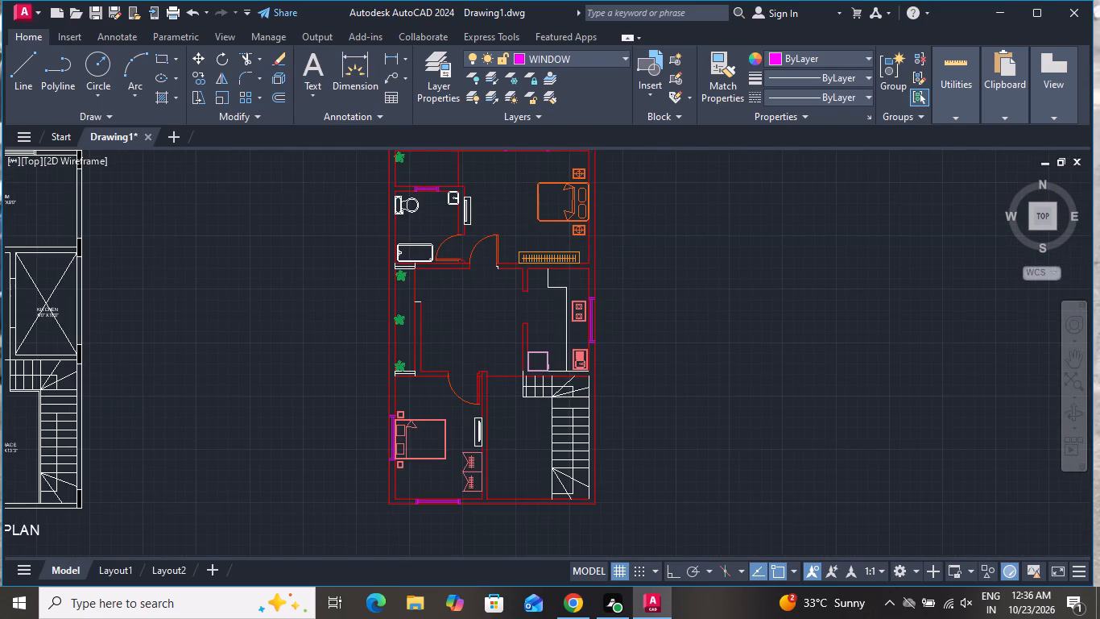
pyautogui.scroll(-1, 614, 268)
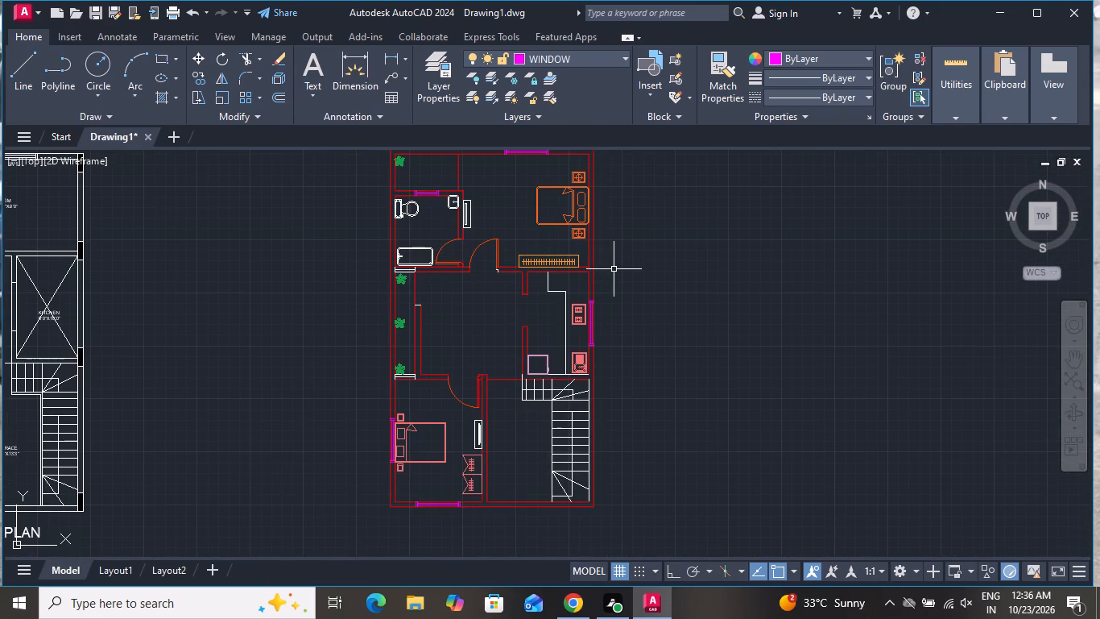
pyautogui.scroll(-1, 915, 276)
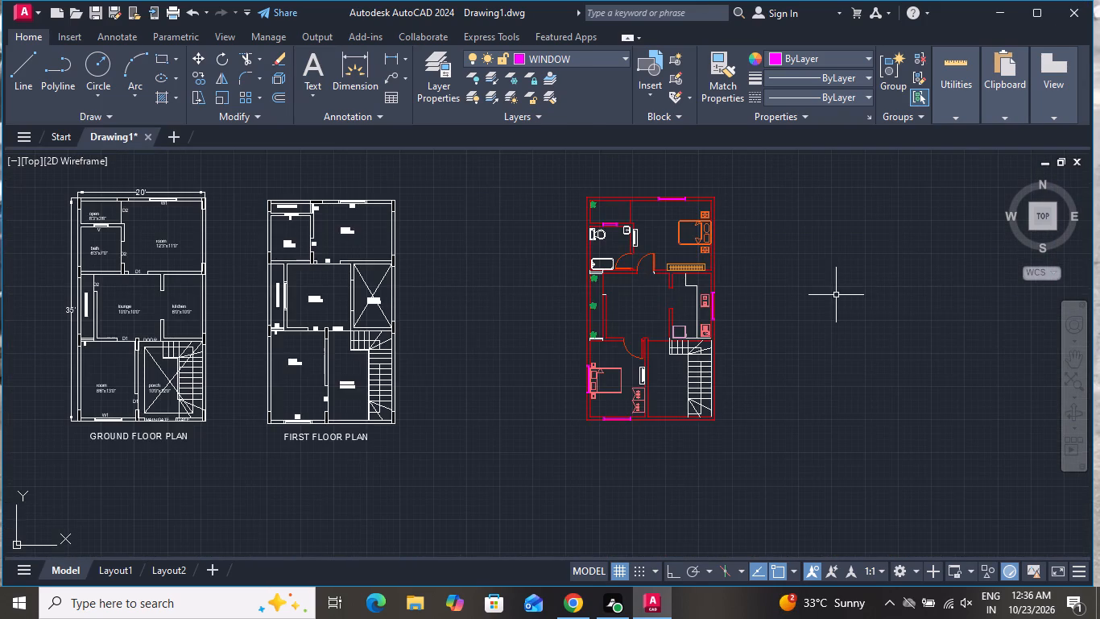
# Move the entire furnished plan about 10' horizontally towards the first floor plan.
pyautogui.scroll(-1, 836, 295)
pyautogui.click(821, 219)
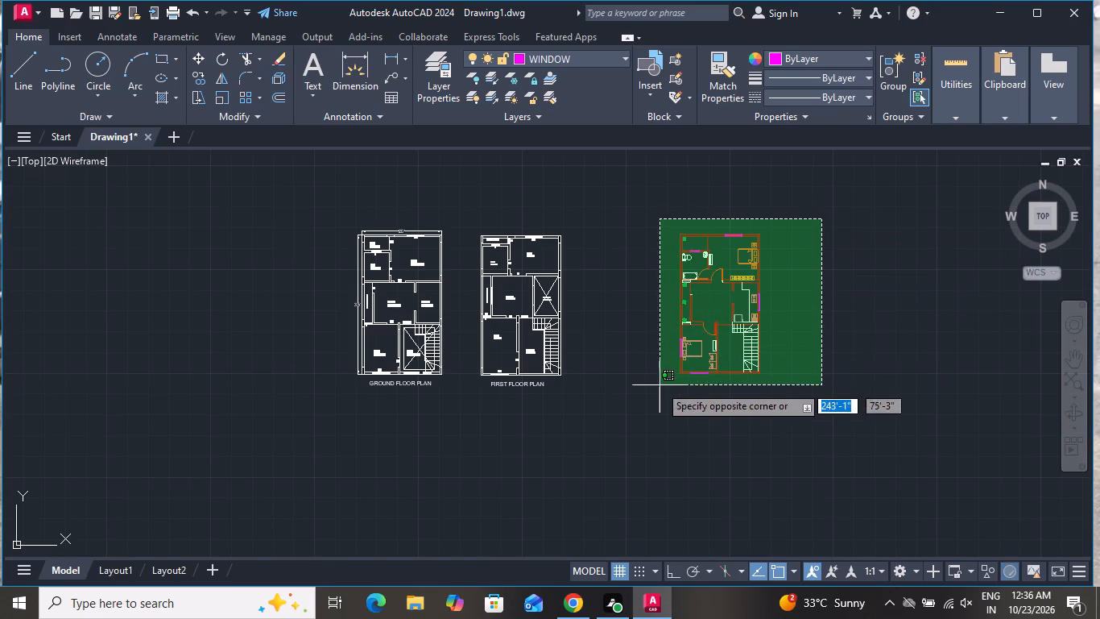
pyautogui.click(636, 421)
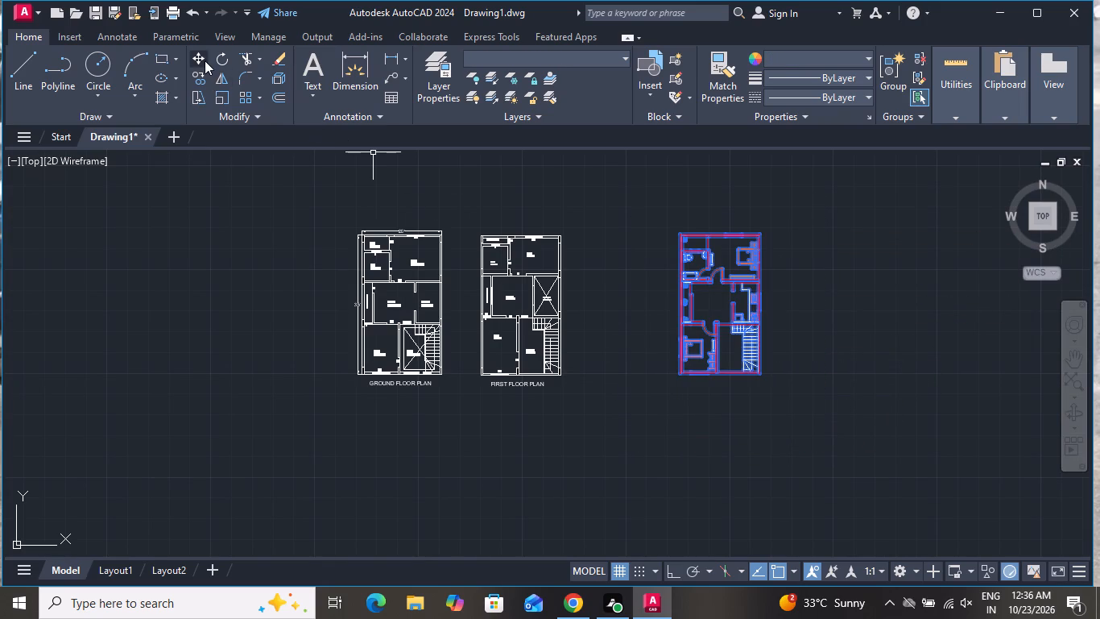
pyautogui.click(205, 60)
pyautogui.click(724, 300)
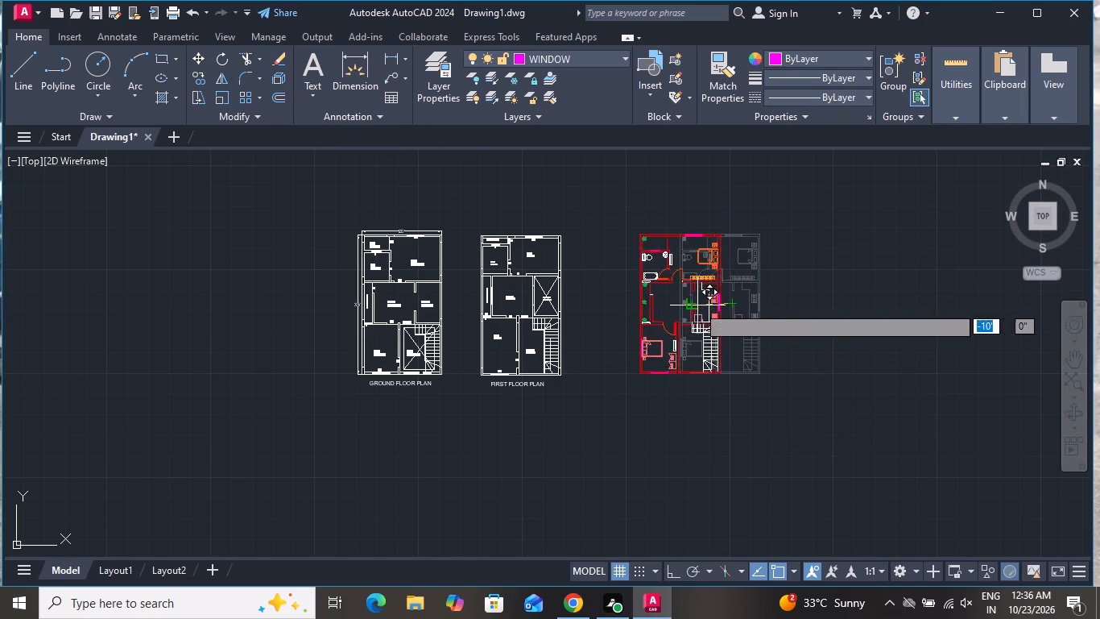
pyautogui.click(690, 309)
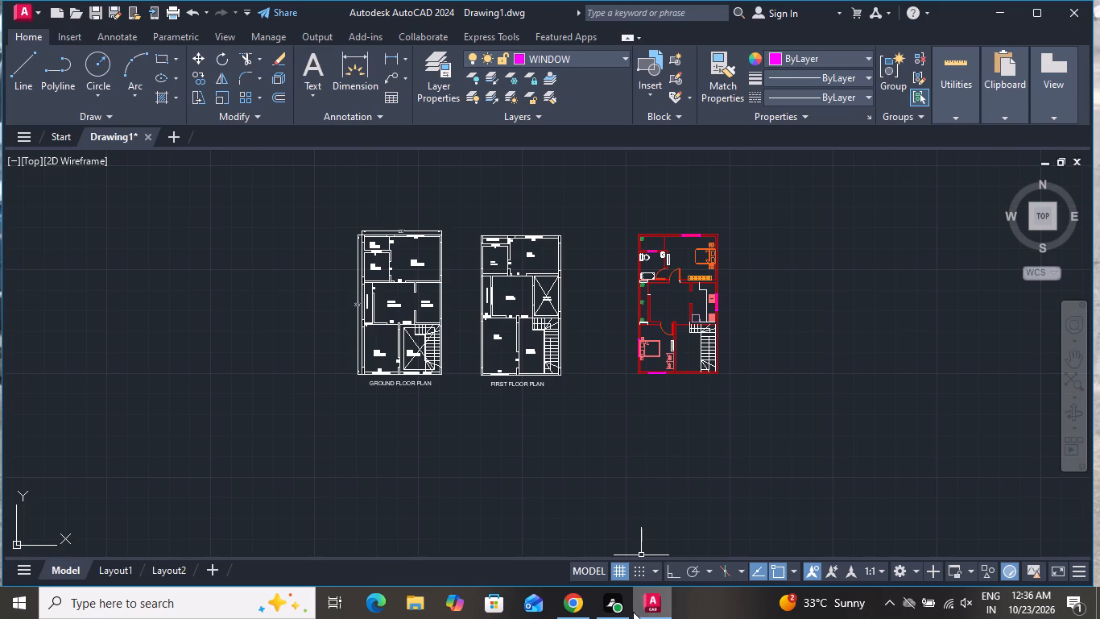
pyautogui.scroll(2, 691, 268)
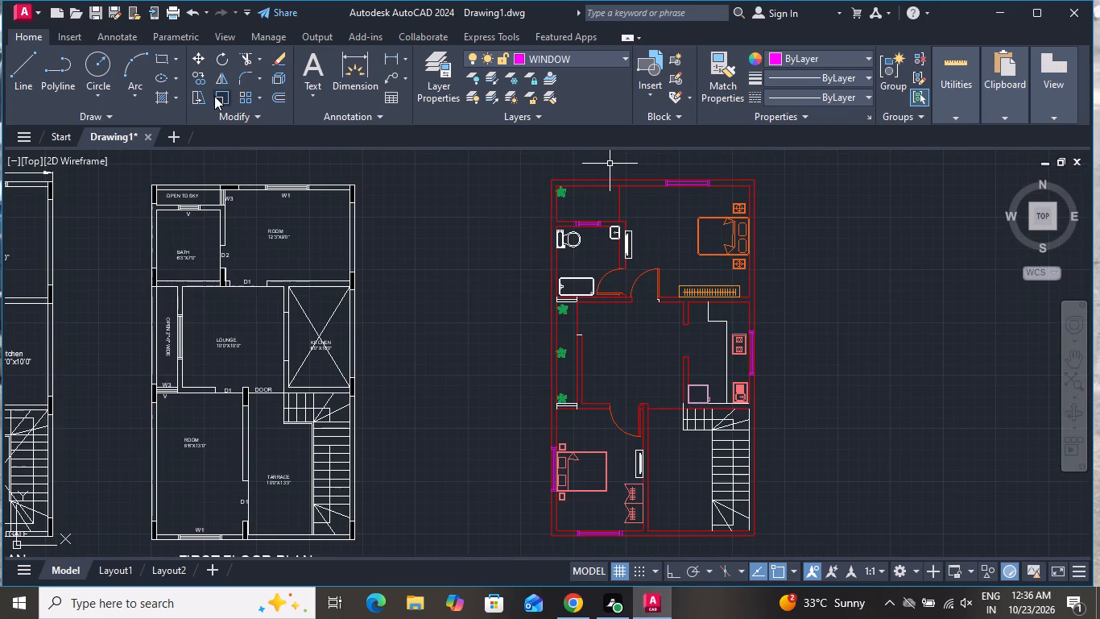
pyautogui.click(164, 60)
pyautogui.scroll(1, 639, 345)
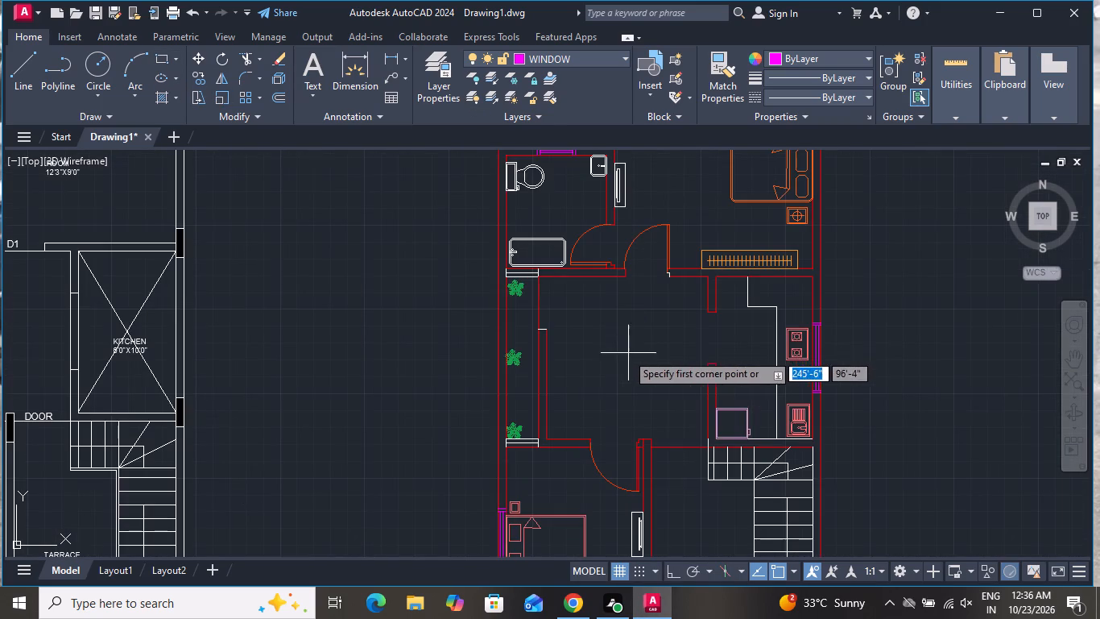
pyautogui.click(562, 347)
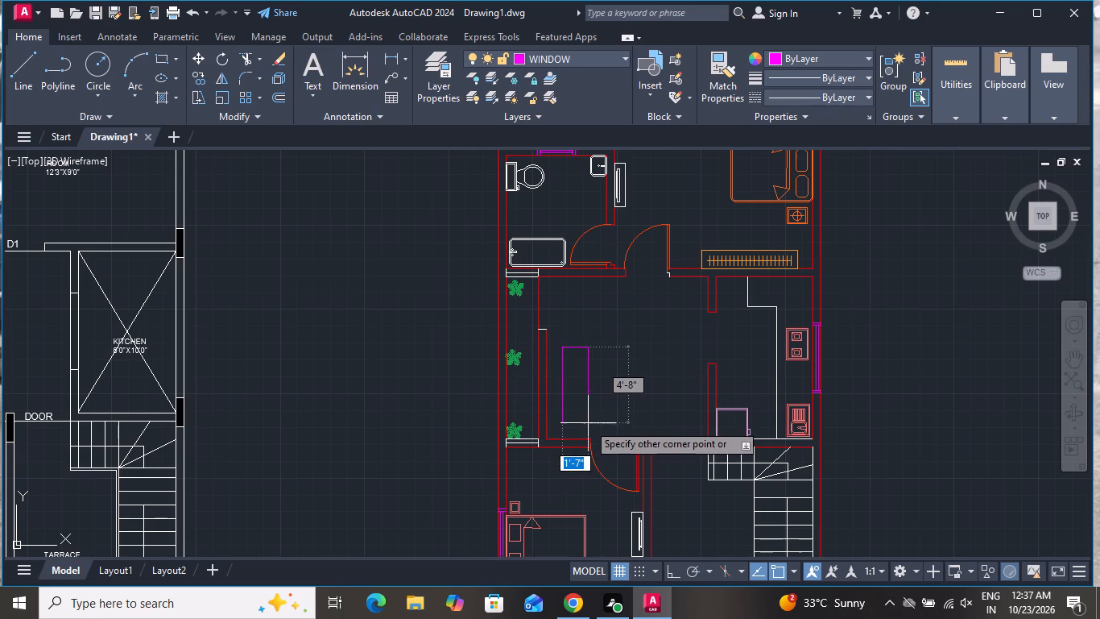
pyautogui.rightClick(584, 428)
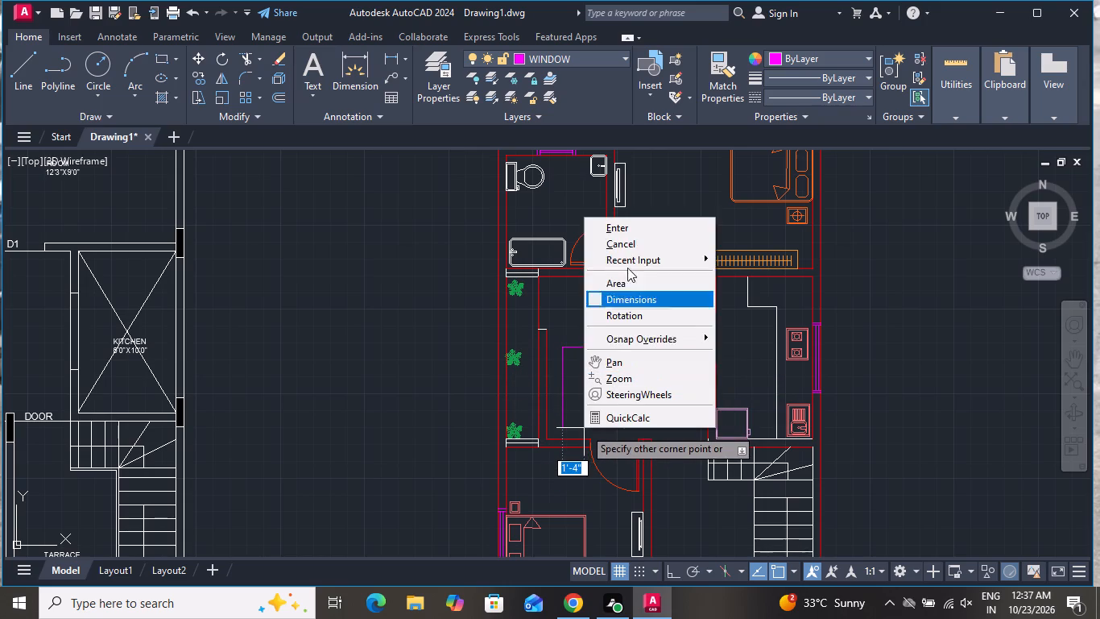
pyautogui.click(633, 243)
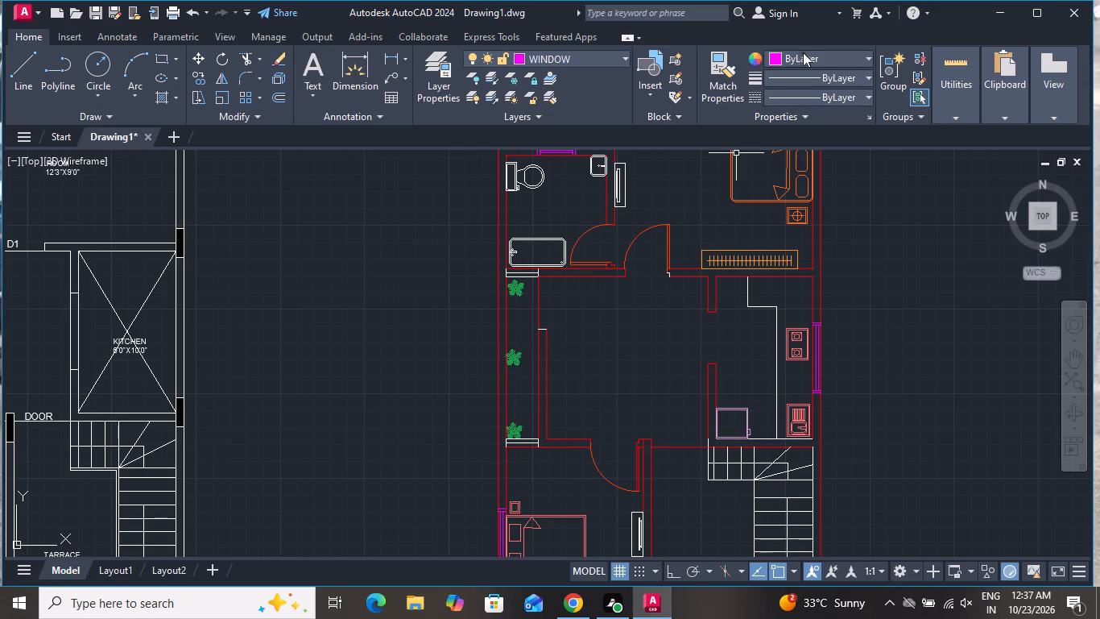
# Set the current object colour to ByBlock.
pyautogui.click(808, 47)
pyautogui.click(808, 59)
pyautogui.click(778, 99)
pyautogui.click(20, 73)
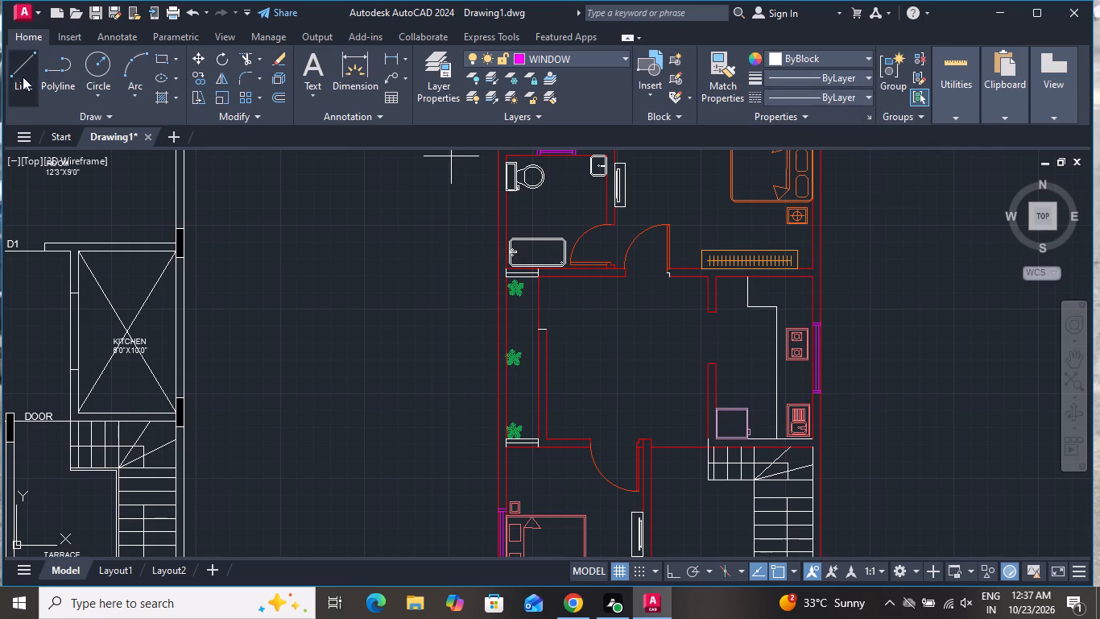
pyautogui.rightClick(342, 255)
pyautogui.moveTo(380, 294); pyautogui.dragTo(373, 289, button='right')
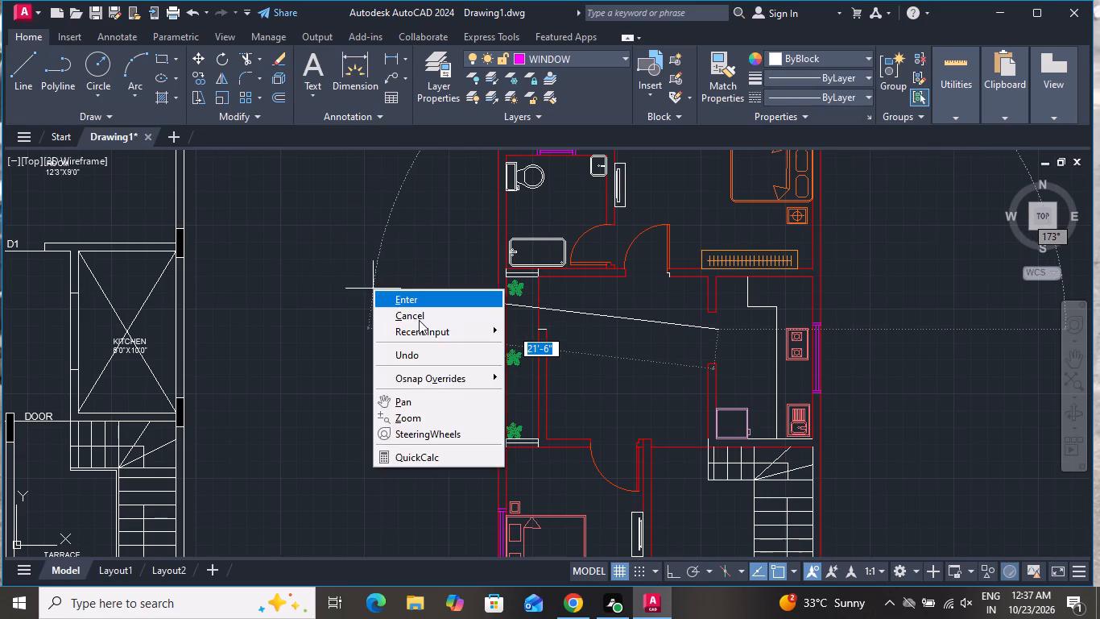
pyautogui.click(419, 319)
# Draw an upright rectangle about 1'-7" by 5'-6" in the lounge, beside the wall bordering the planted strip.
pyautogui.click(167, 60)
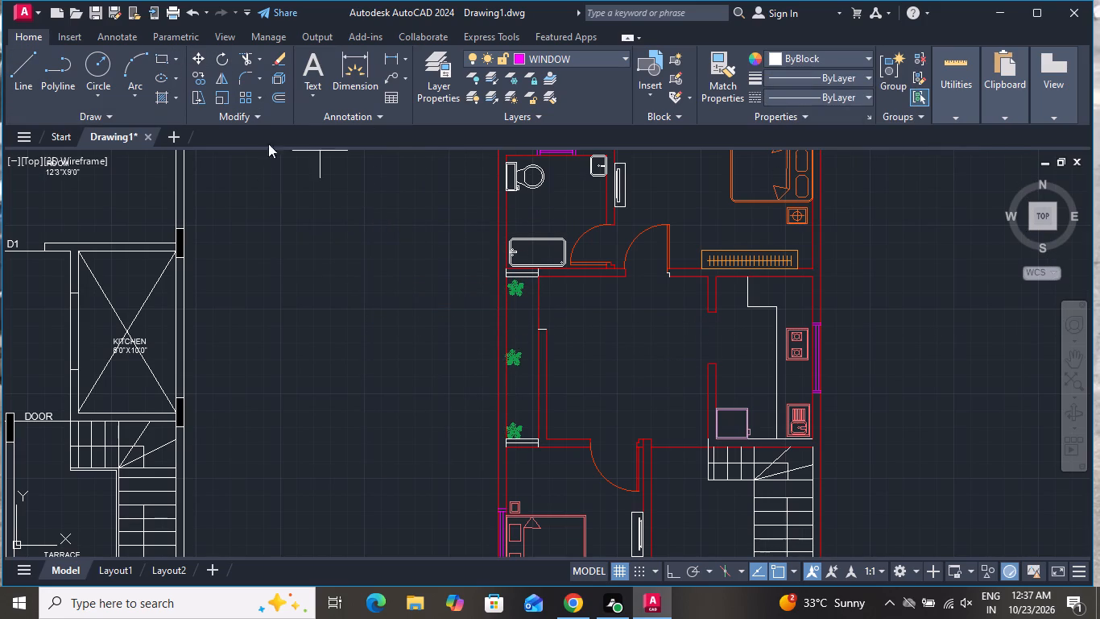
pyautogui.scroll(-1, 530, 249)
pyautogui.scroll(2, 554, 325)
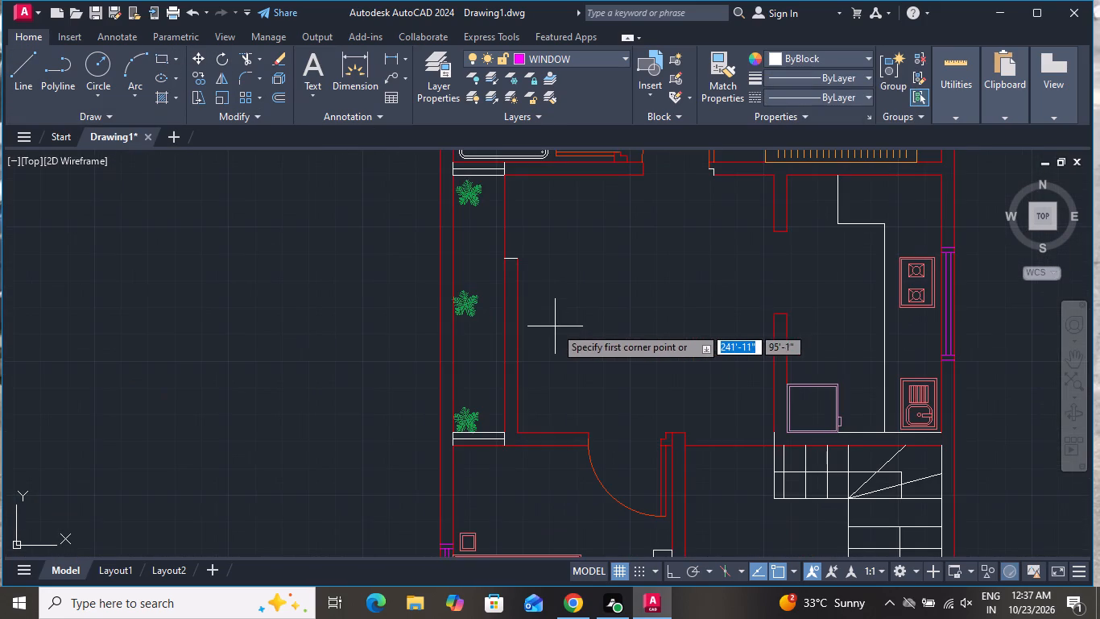
pyautogui.click(550, 274)
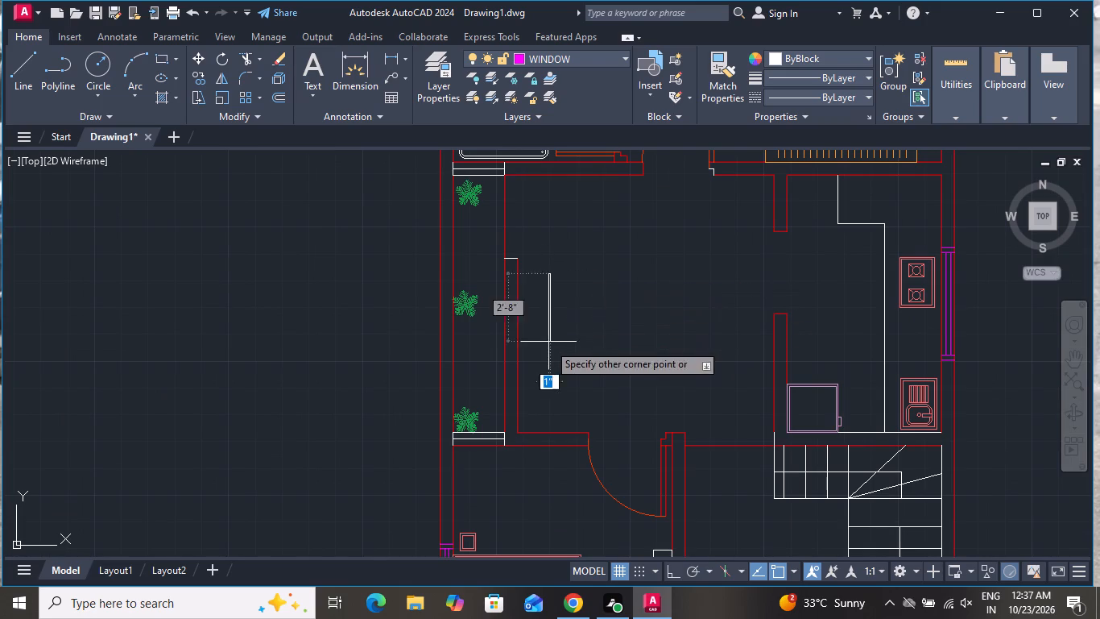
pyautogui.click(590, 416)
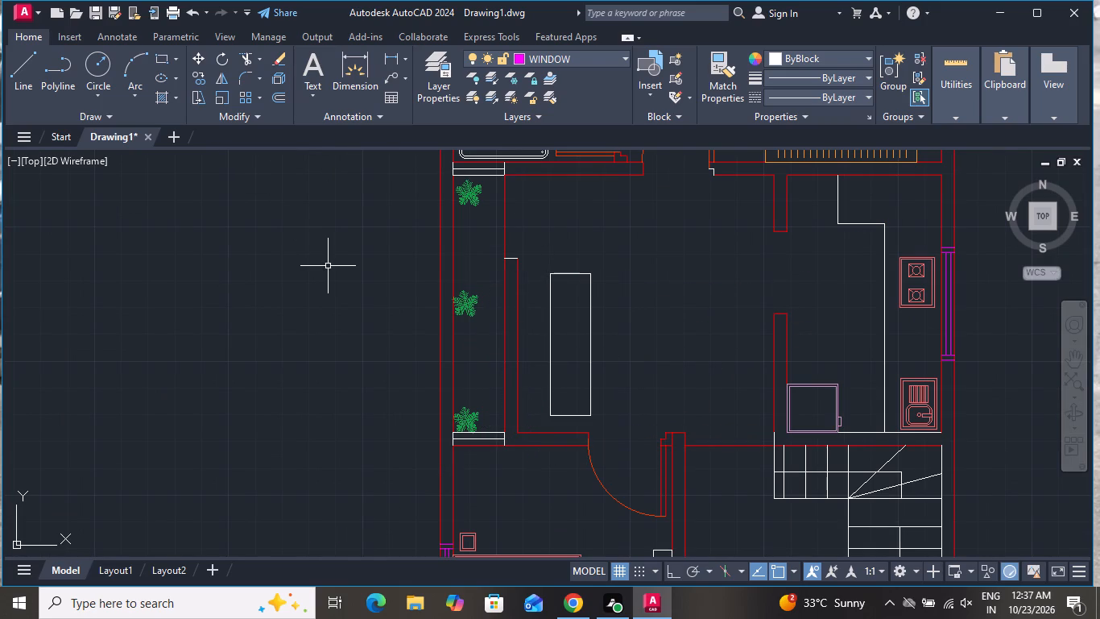
# Offset the upright rectangle in the lounge 1" inward.
pyautogui.write('O 1')
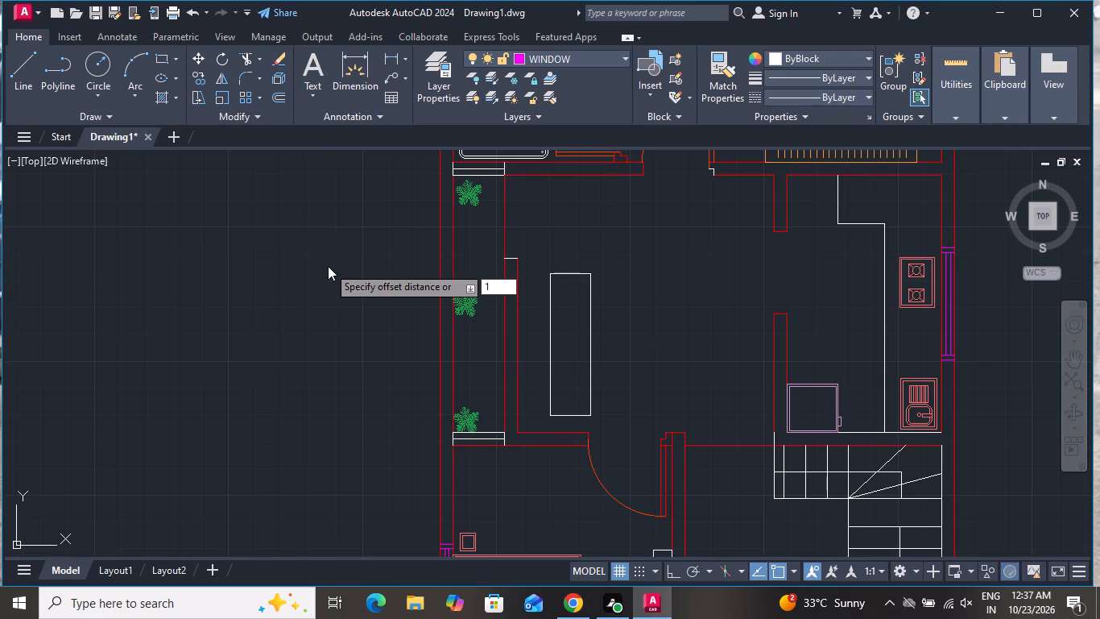
pyautogui.hotkey('shift', '"')
pyautogui.press('Return')
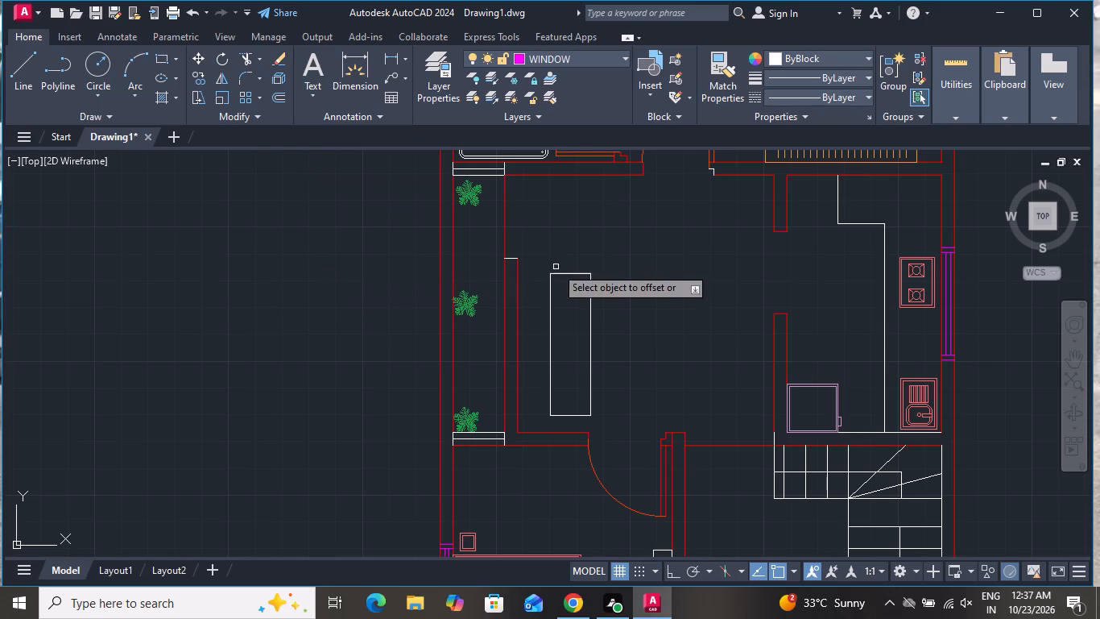
pyautogui.scroll(2, 529, 245)
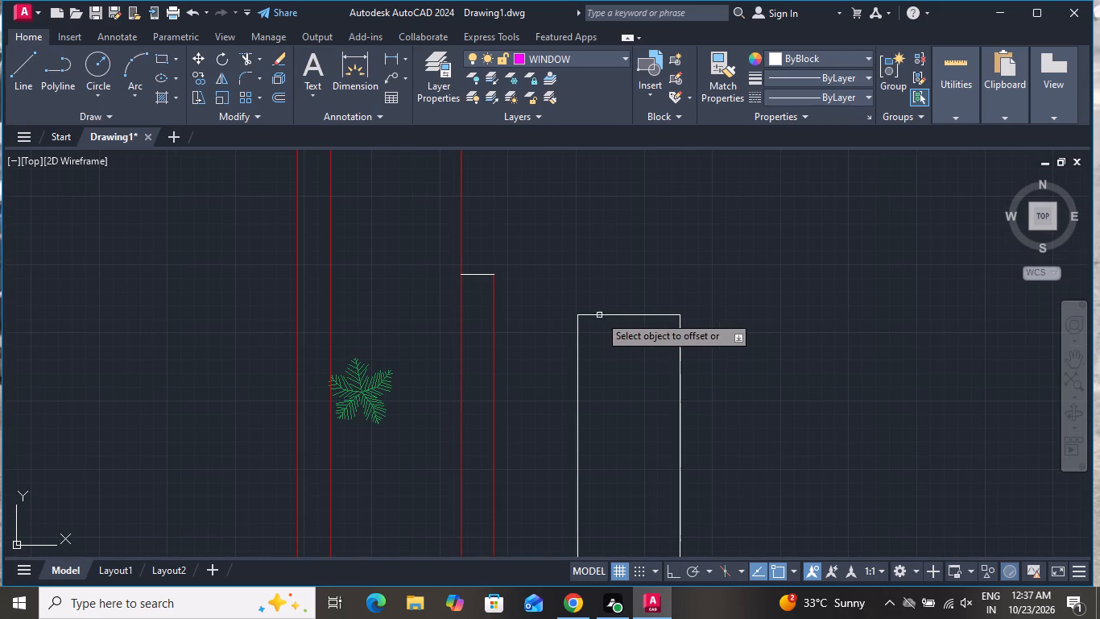
pyautogui.click(603, 317)
pyautogui.click(600, 336)
pyautogui.scroll(-2, 585, 191)
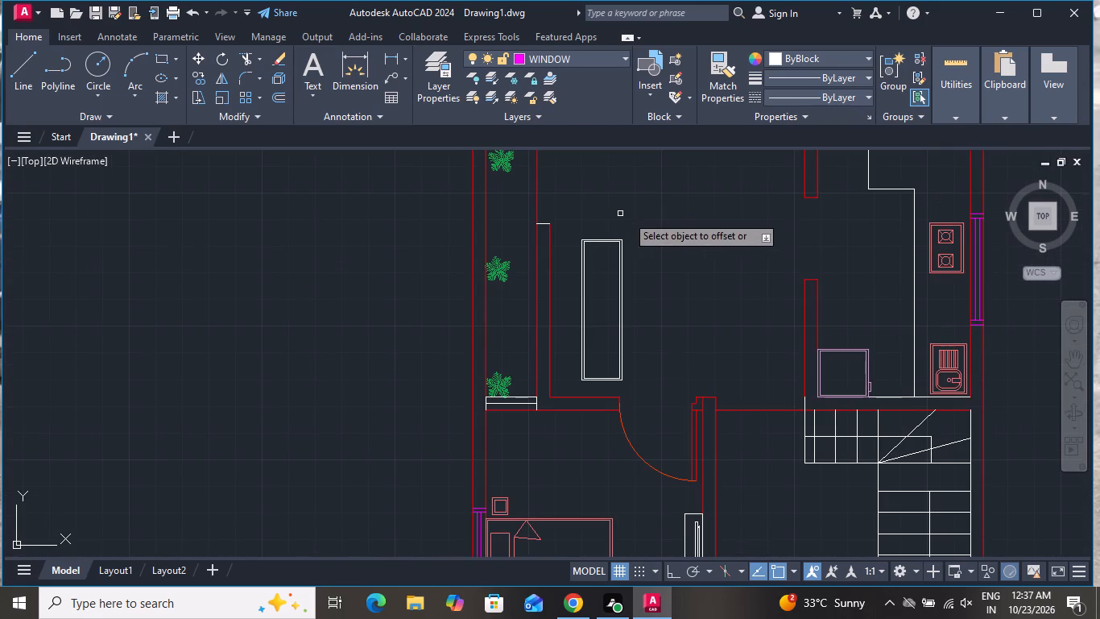
pyautogui.rightClick(643, 217)
pyautogui.click(687, 243)
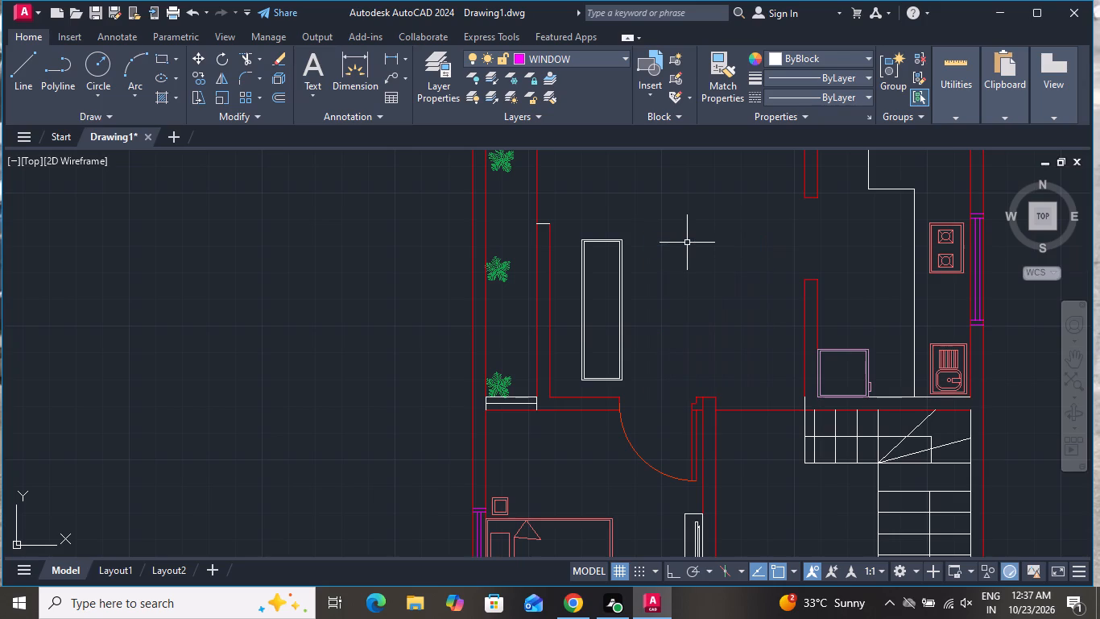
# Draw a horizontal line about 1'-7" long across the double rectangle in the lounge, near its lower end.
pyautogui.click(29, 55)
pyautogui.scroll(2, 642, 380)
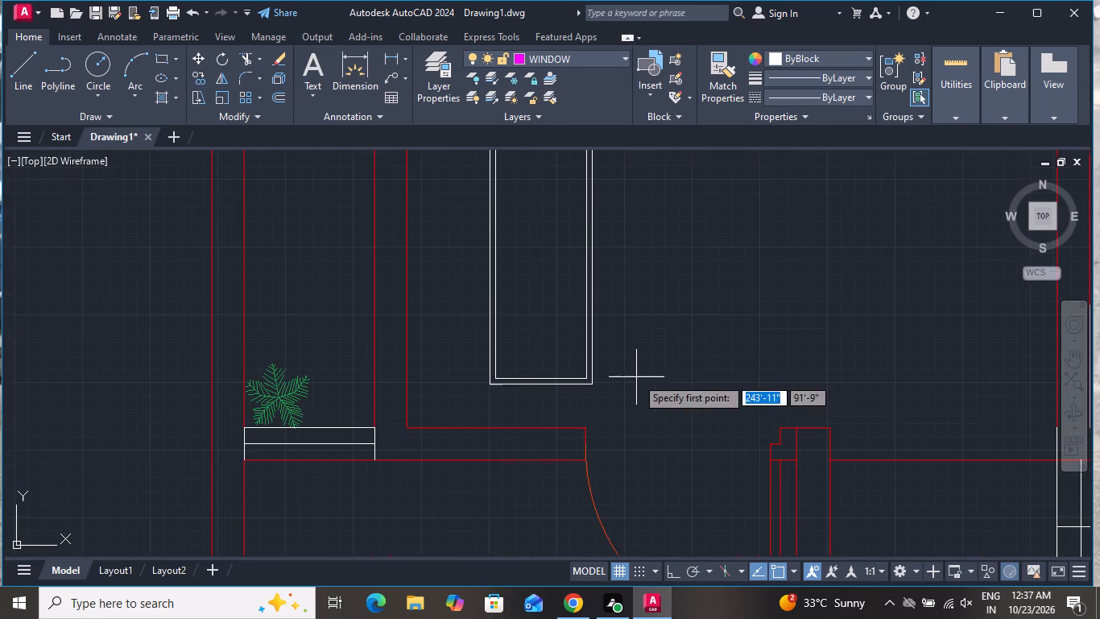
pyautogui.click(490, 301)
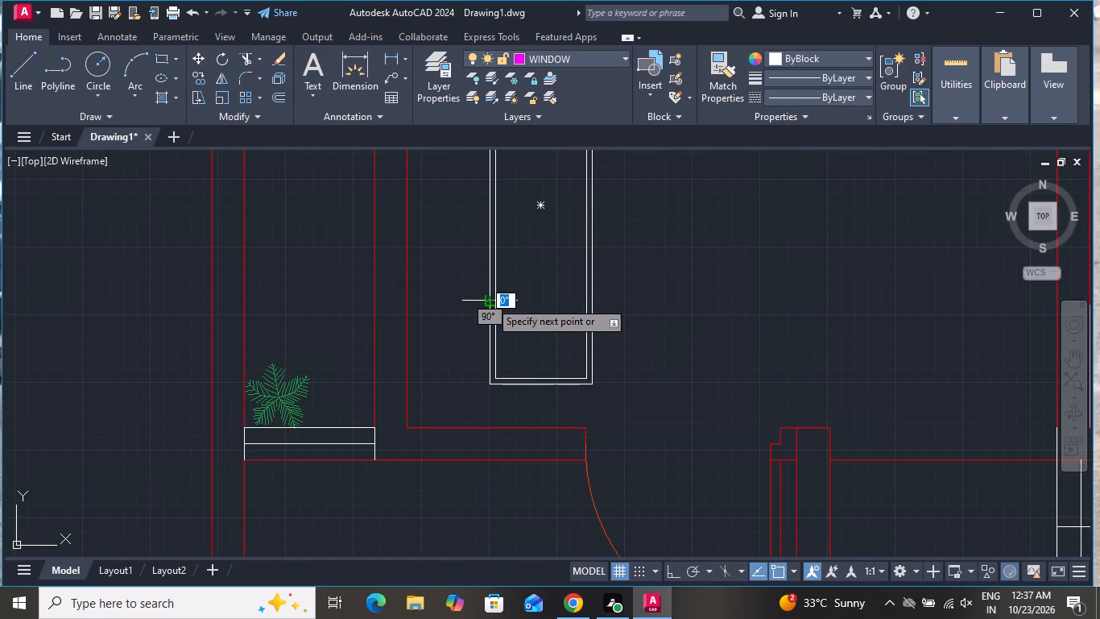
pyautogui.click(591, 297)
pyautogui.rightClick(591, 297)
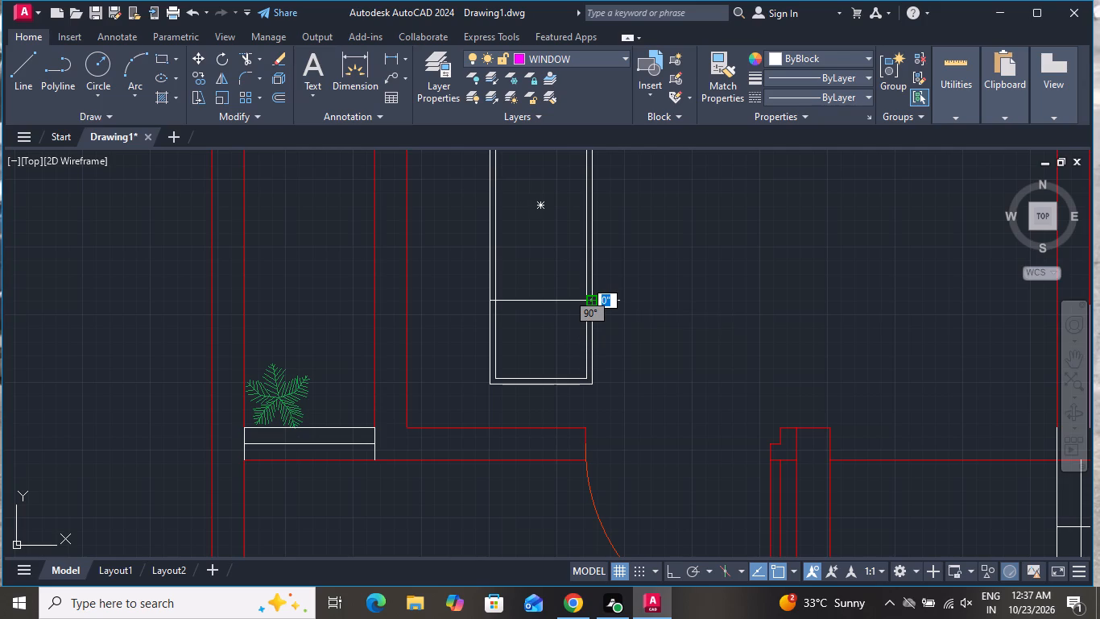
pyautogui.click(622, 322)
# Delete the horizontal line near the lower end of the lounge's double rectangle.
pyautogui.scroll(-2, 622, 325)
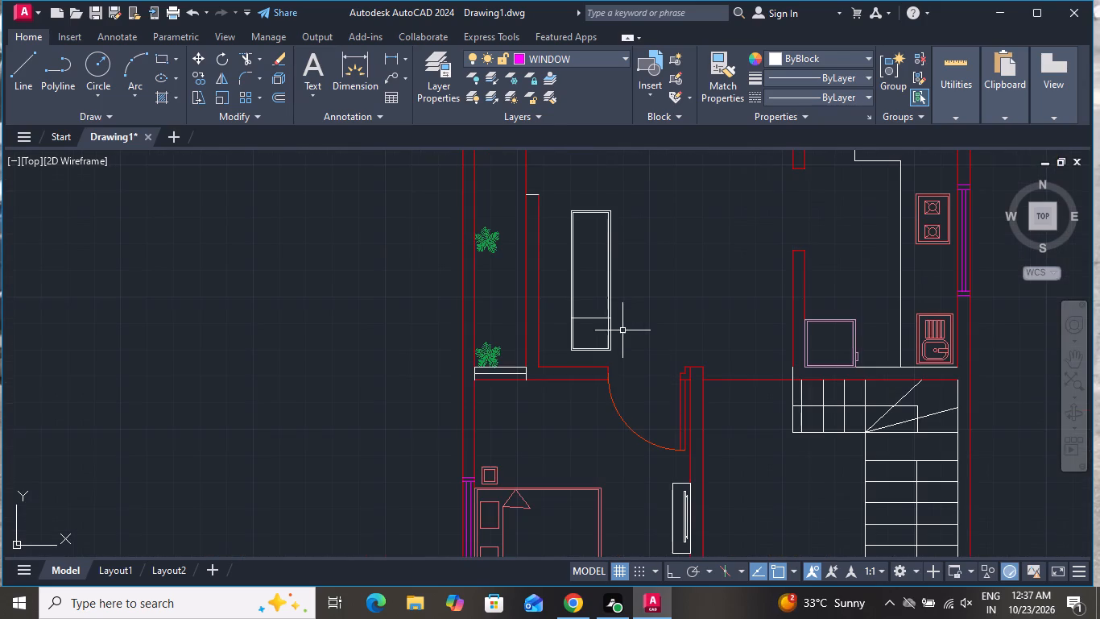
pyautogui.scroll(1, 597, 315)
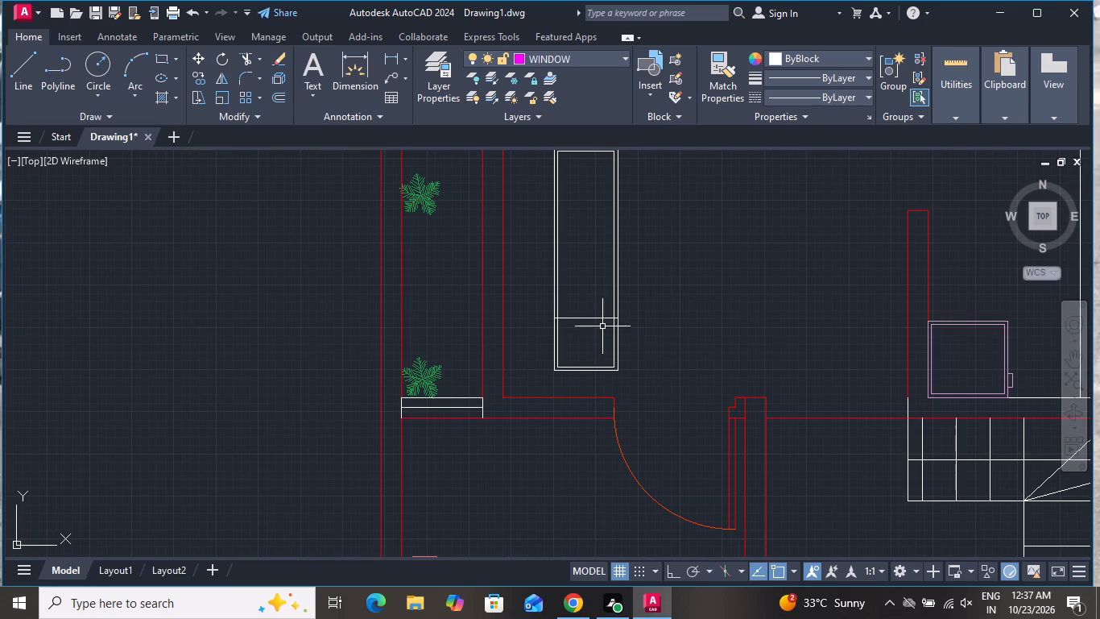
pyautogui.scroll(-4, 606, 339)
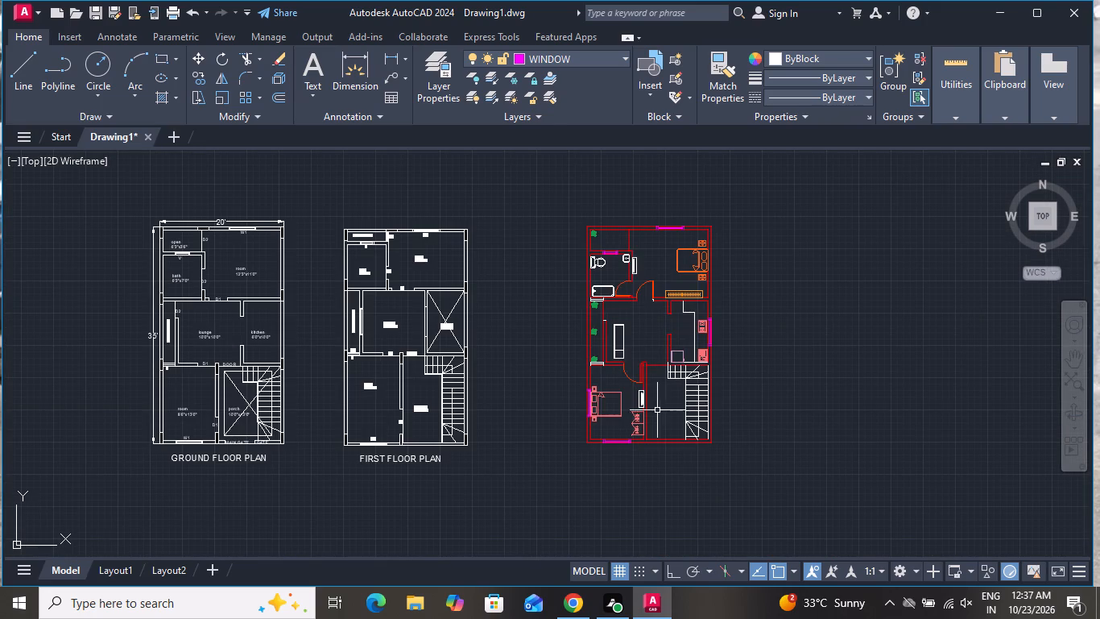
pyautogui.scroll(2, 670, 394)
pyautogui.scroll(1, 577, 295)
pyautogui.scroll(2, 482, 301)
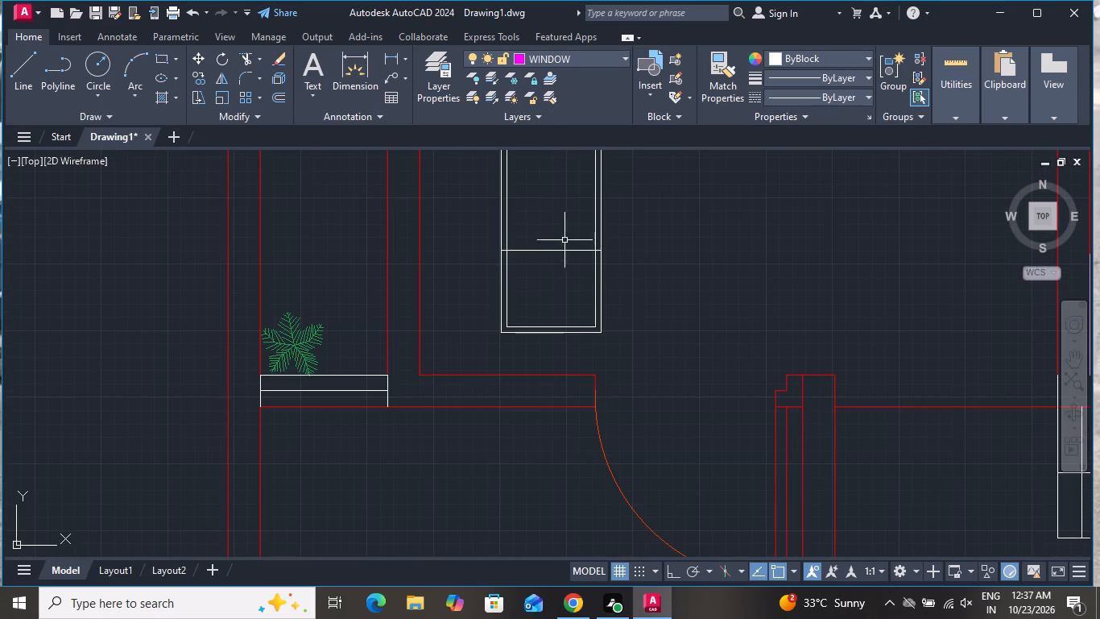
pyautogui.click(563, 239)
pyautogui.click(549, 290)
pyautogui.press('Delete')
# Draw a horizontal line across the lounge sofa's full width, about a quarter of the way down from its upper end.
pyautogui.click(21, 63)
pyautogui.scroll(-1, 370, 393)
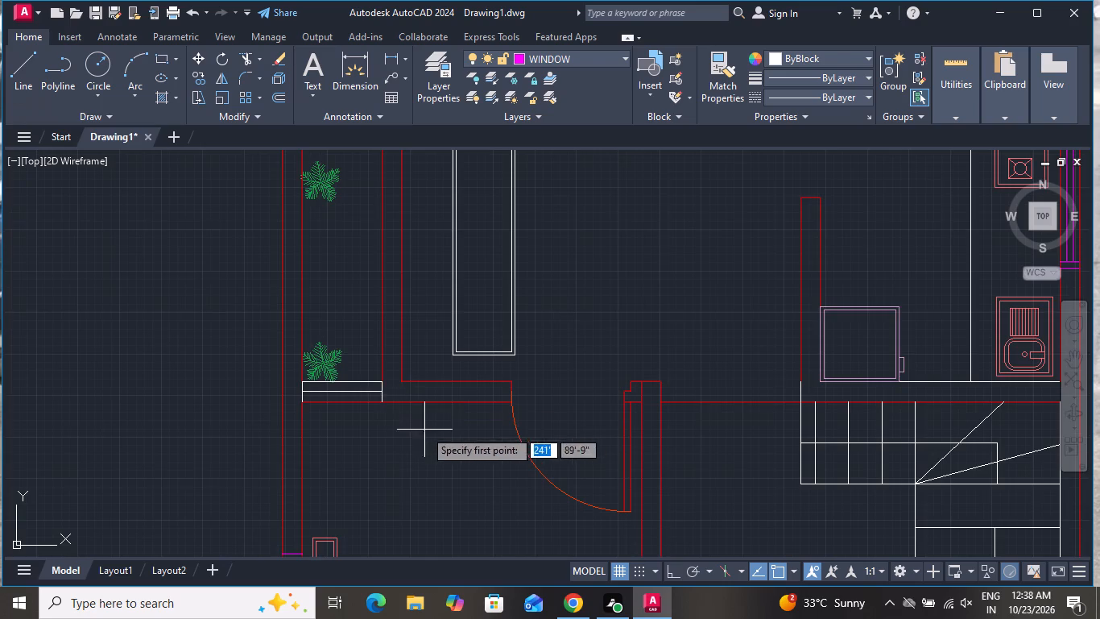
pyautogui.scroll(-1, 432, 430)
pyautogui.scroll(2, 441, 257)
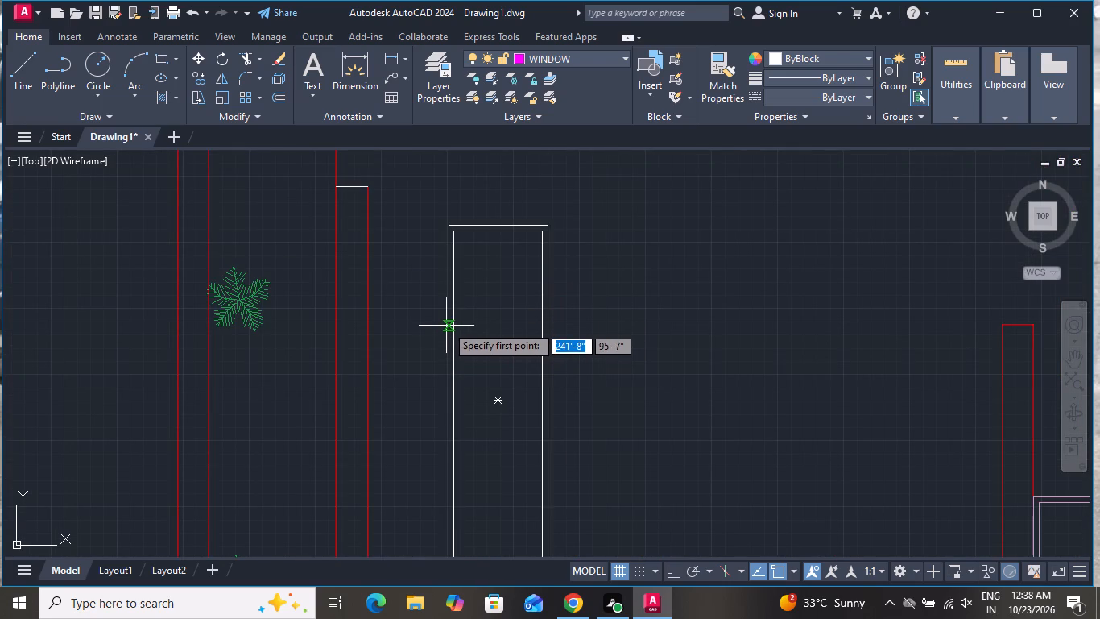
pyautogui.click(447, 319)
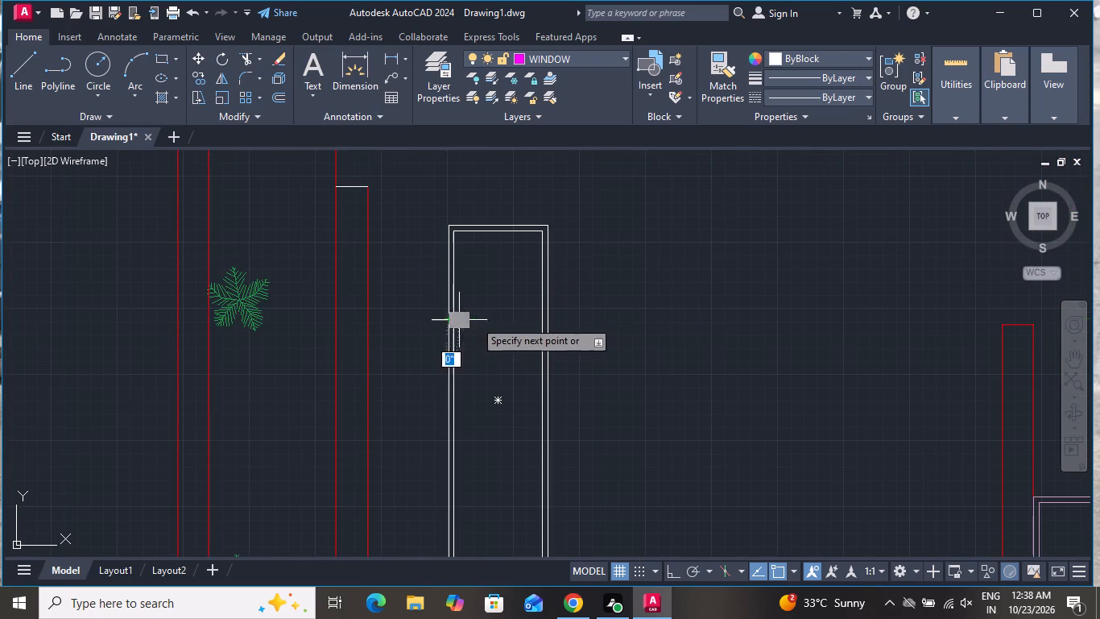
pyautogui.click(552, 321)
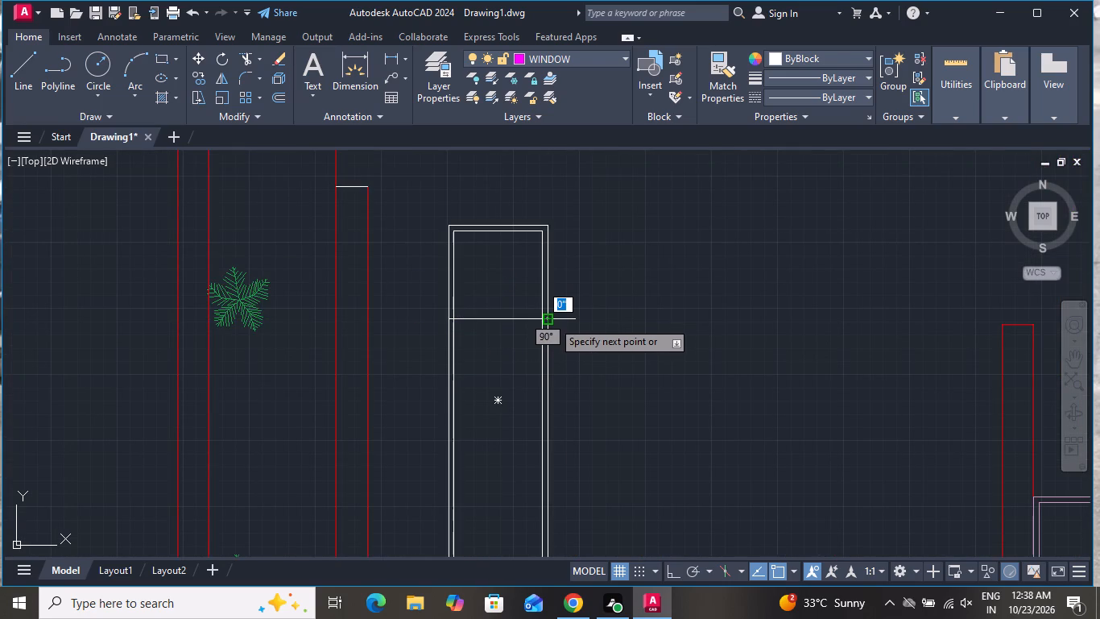
pyautogui.rightClick(552, 321)
pyautogui.click(568, 350)
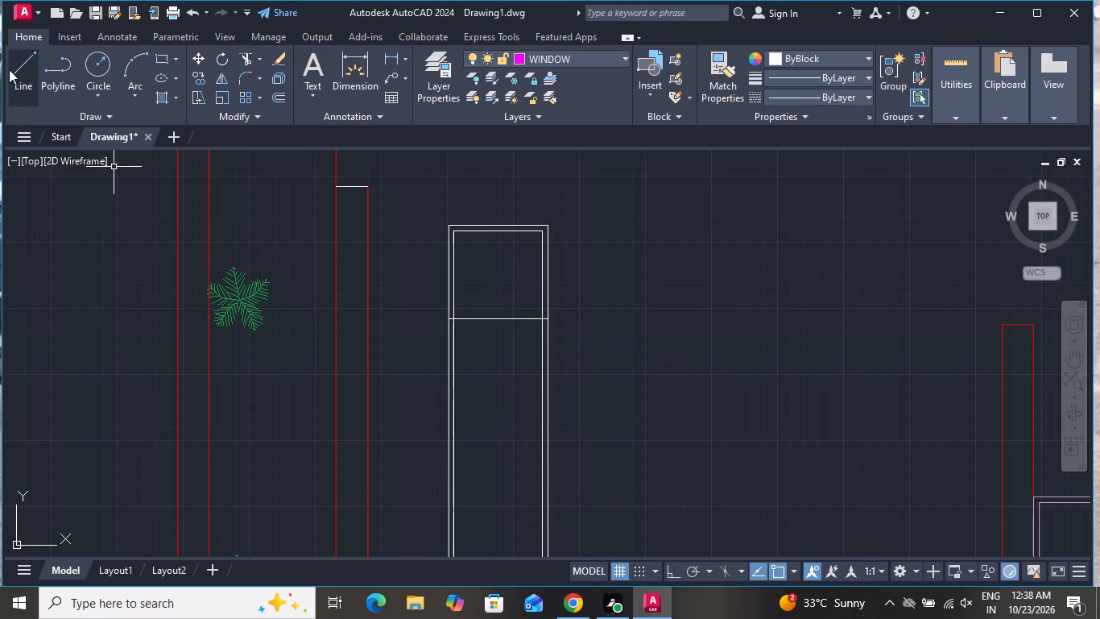
# Draw a second horizontal line across the lounge sofa's full width, just below its midpoint.
pyautogui.click(9, 69)
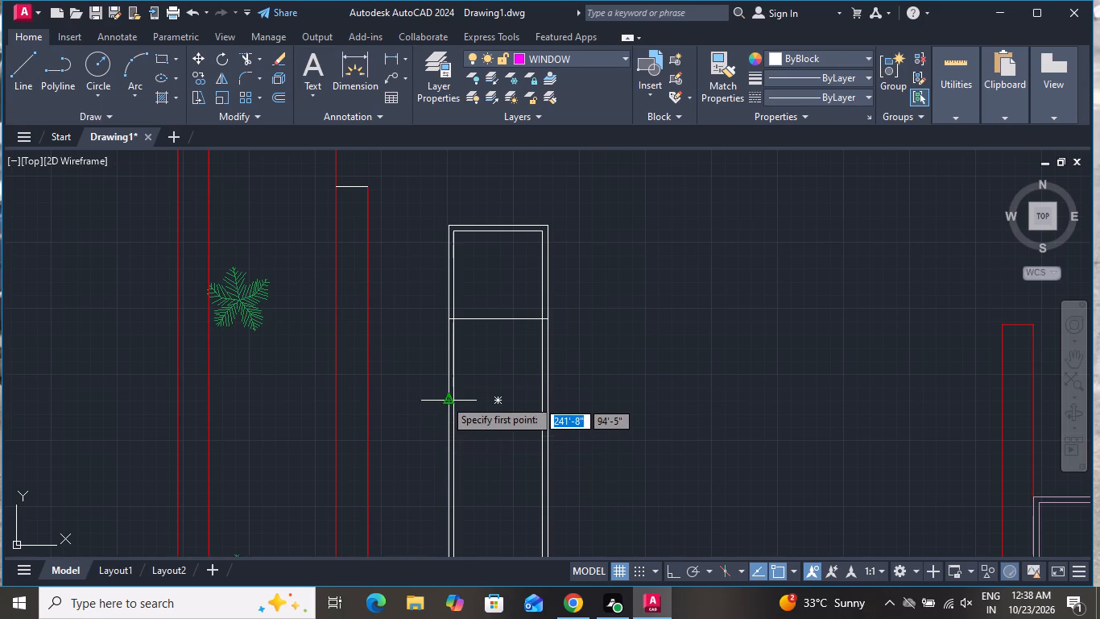
pyautogui.click(446, 412)
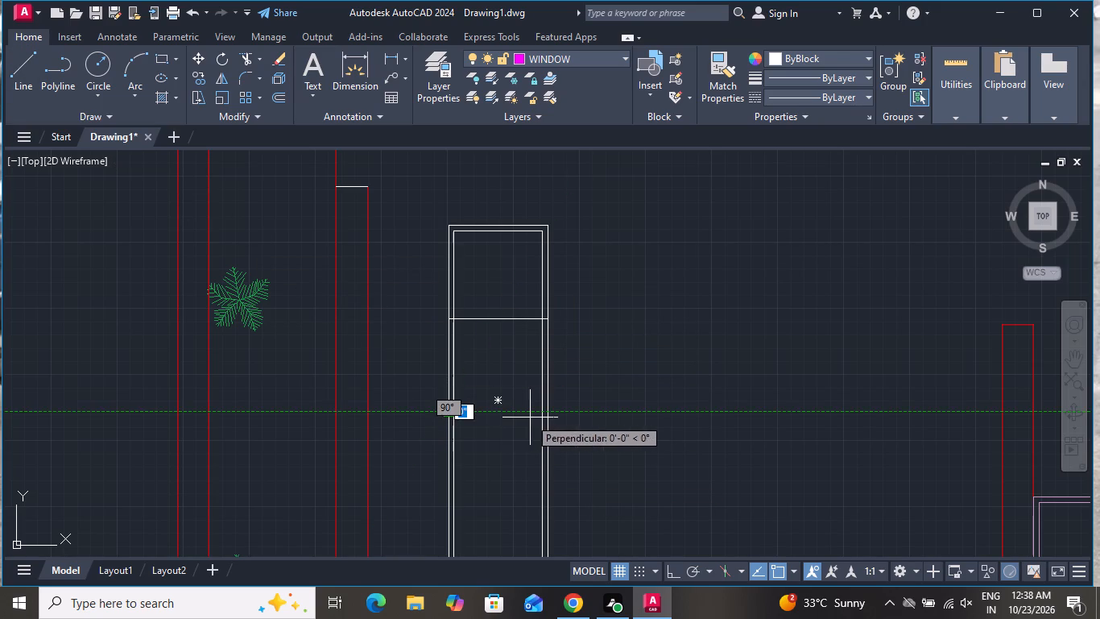
pyautogui.click(548, 409)
pyautogui.rightClick(548, 408)
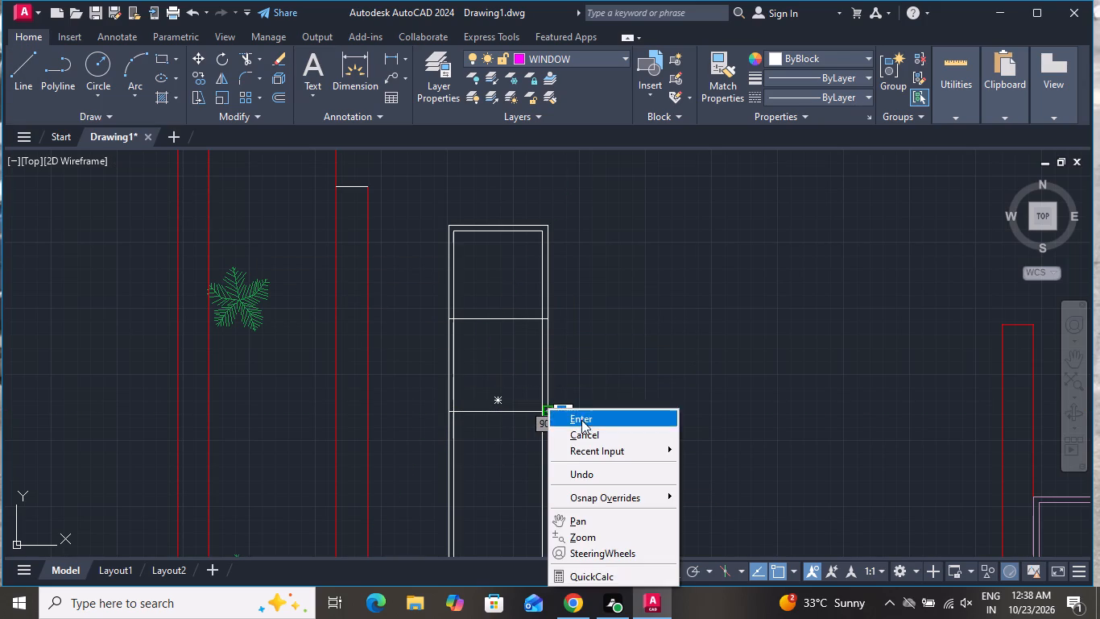
pyautogui.click(583, 430)
# Draw a third horizontal line across the lounge sofa, about three quarters of the way down from its upper end.
pyautogui.click(23, 72)
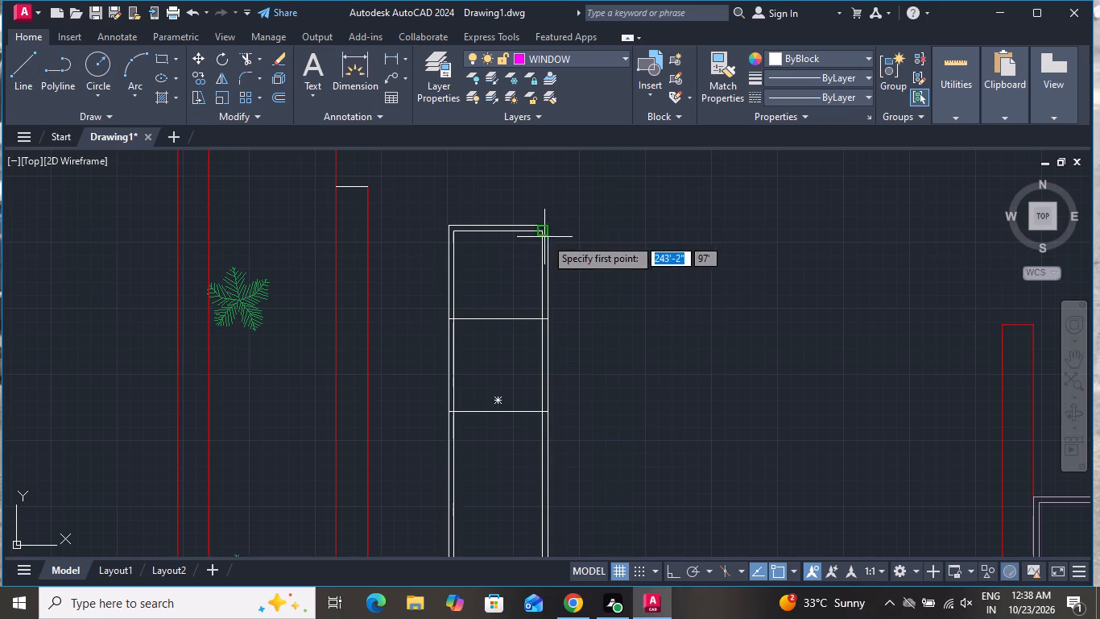
pyautogui.scroll(-1, 549, 243)
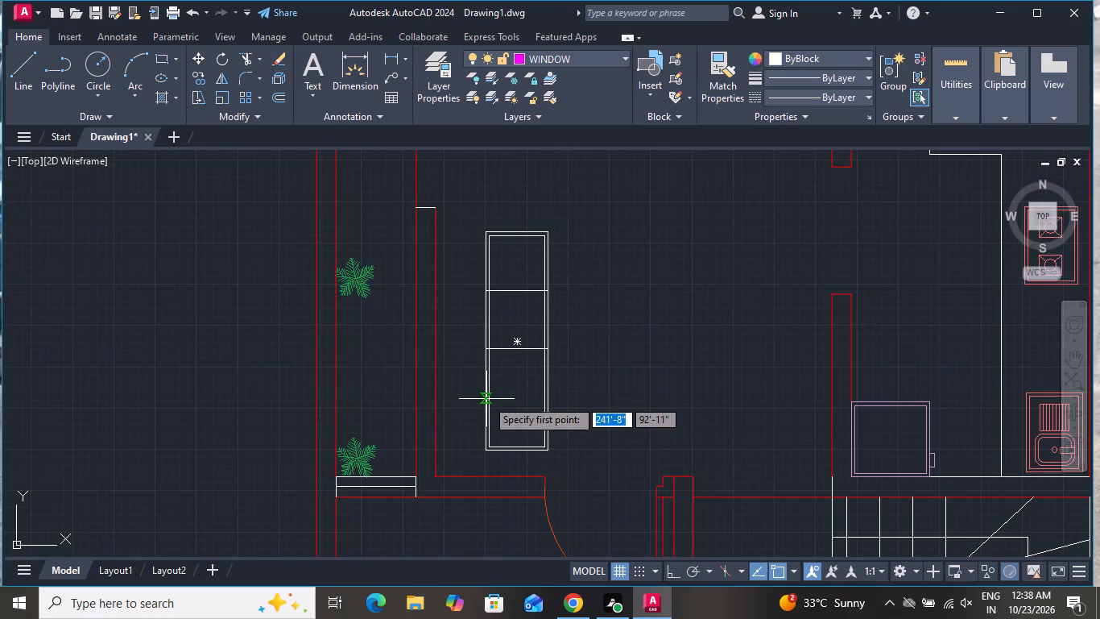
pyautogui.click(486, 400)
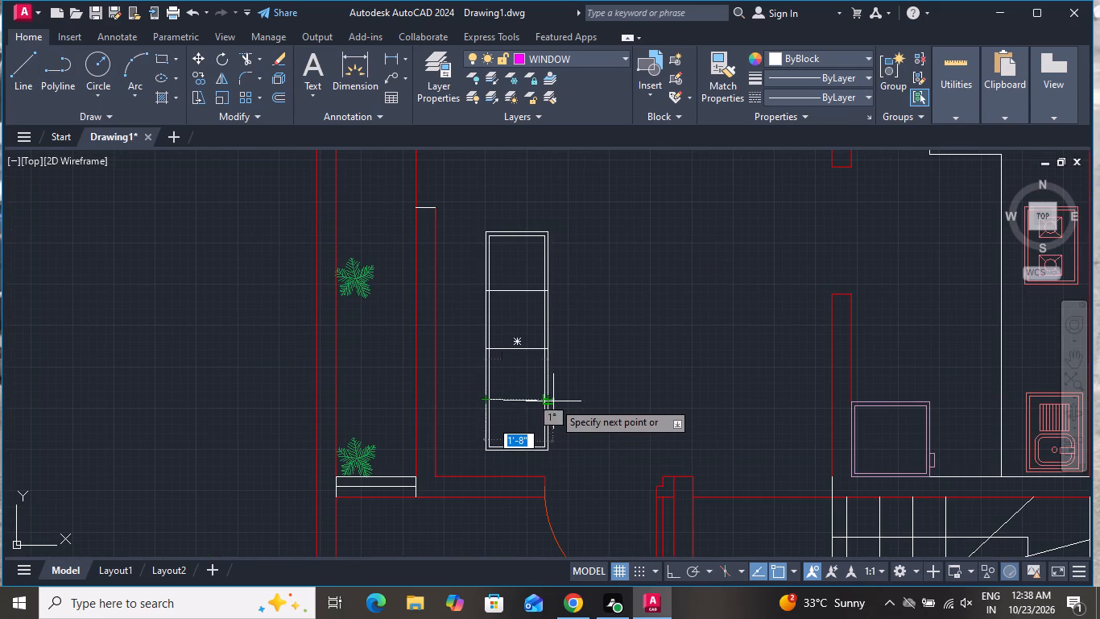
pyautogui.click(546, 400)
pyautogui.rightClick(546, 400)
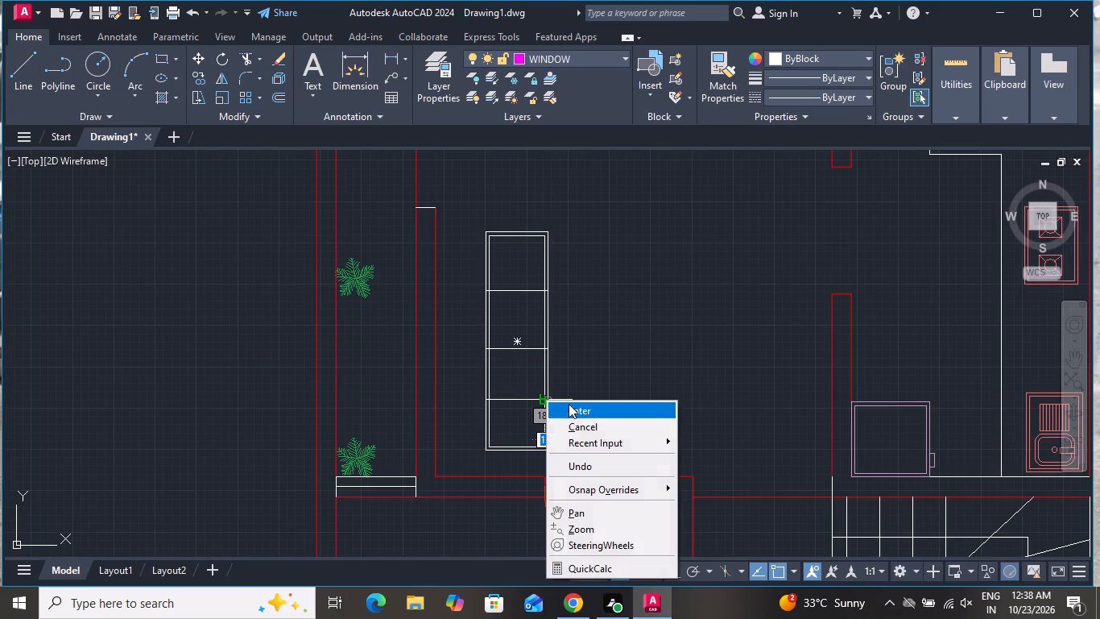
pyautogui.click(573, 420)
# Draw a rectangle about 1'-6" by 2" on the sofa's upper edge, extending past its wall-side corner, as an armrest.
pyautogui.scroll(-1, 493, 261)
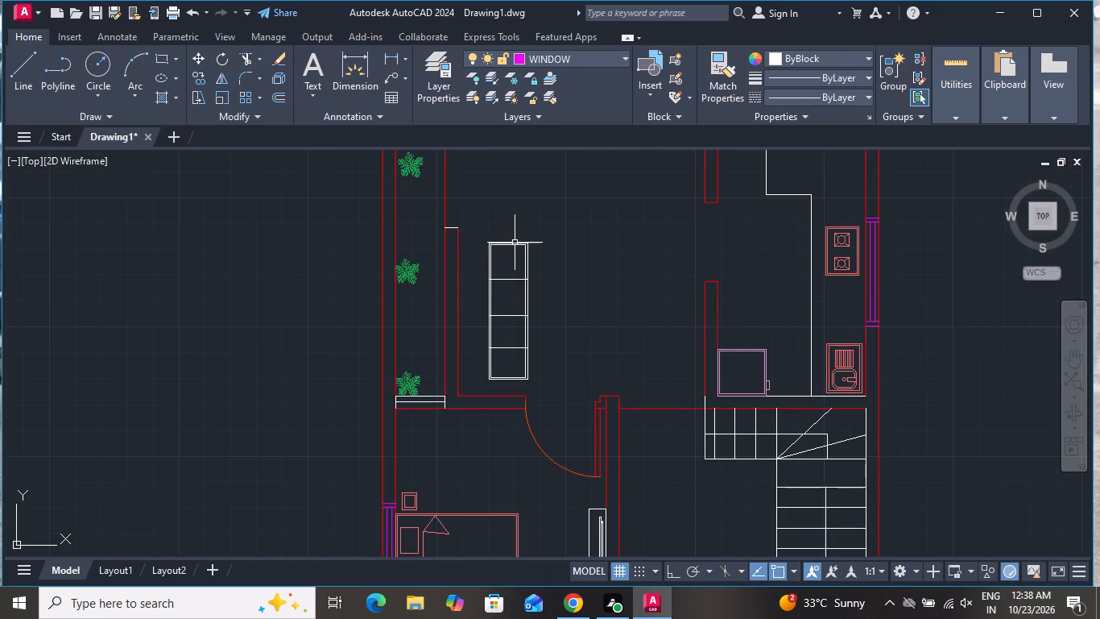
pyautogui.scroll(1, 512, 241)
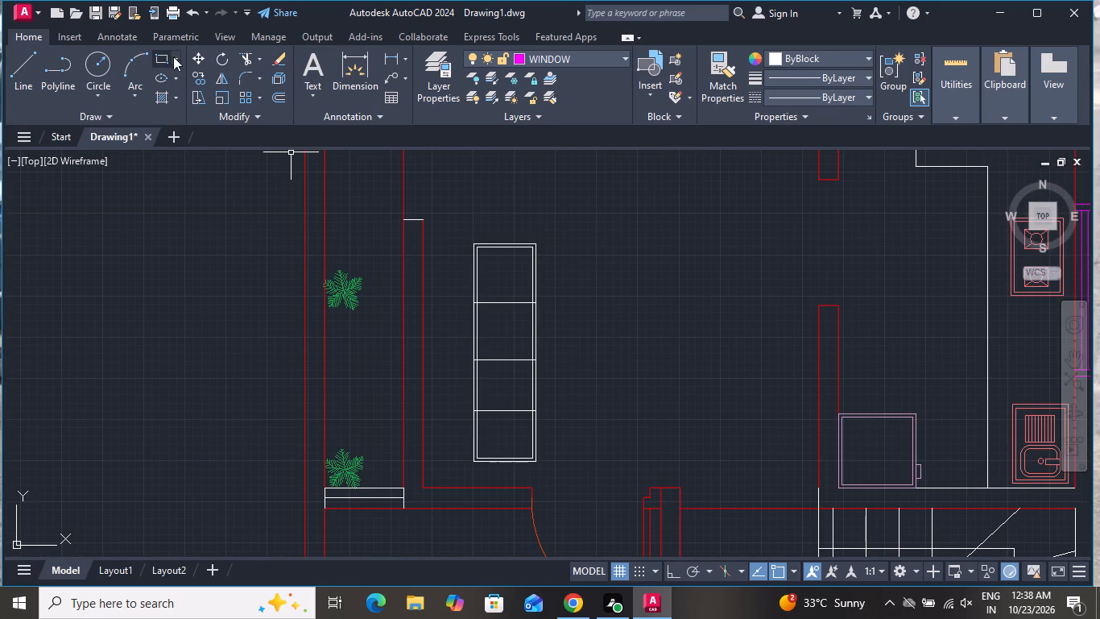
pyautogui.click(164, 61)
pyautogui.scroll(2, 505, 220)
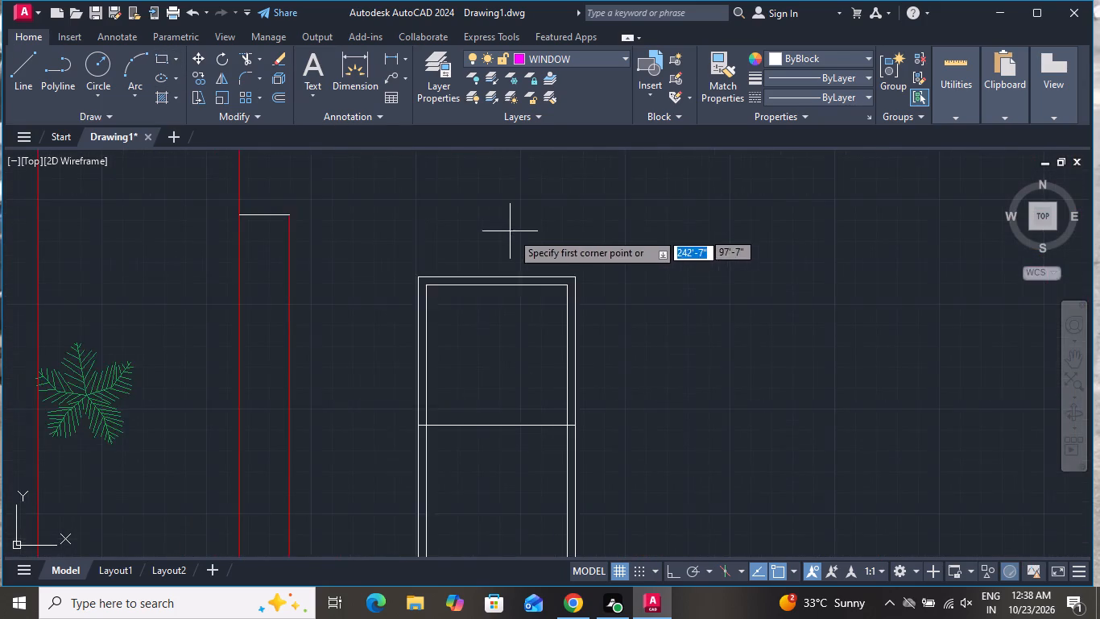
pyautogui.scroll(1, 511, 232)
pyautogui.click(570, 300)
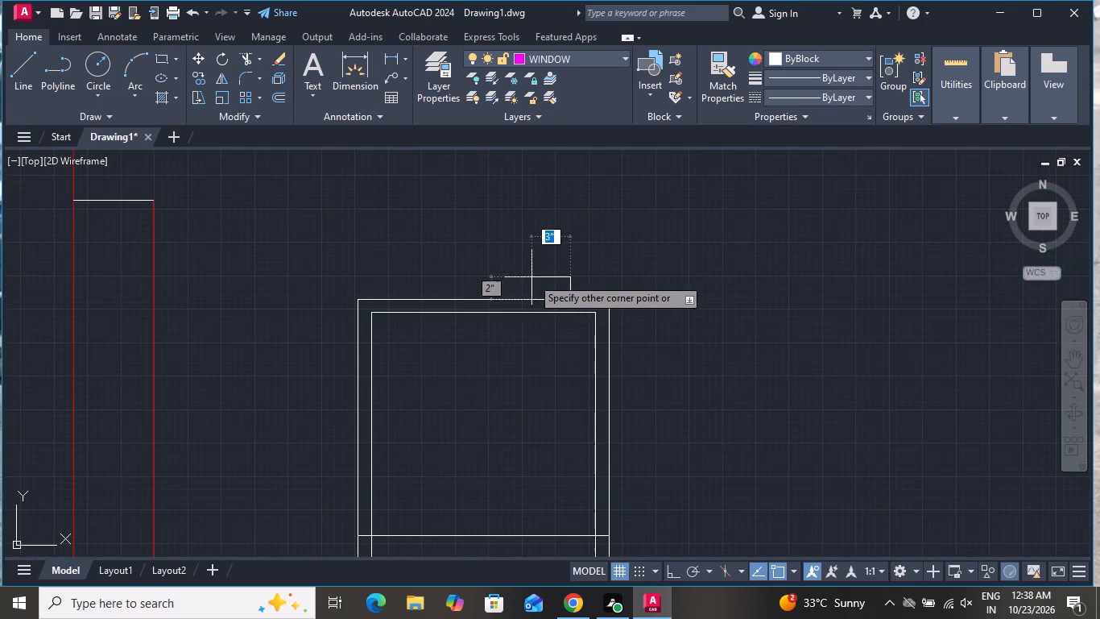
pyautogui.click(325, 271)
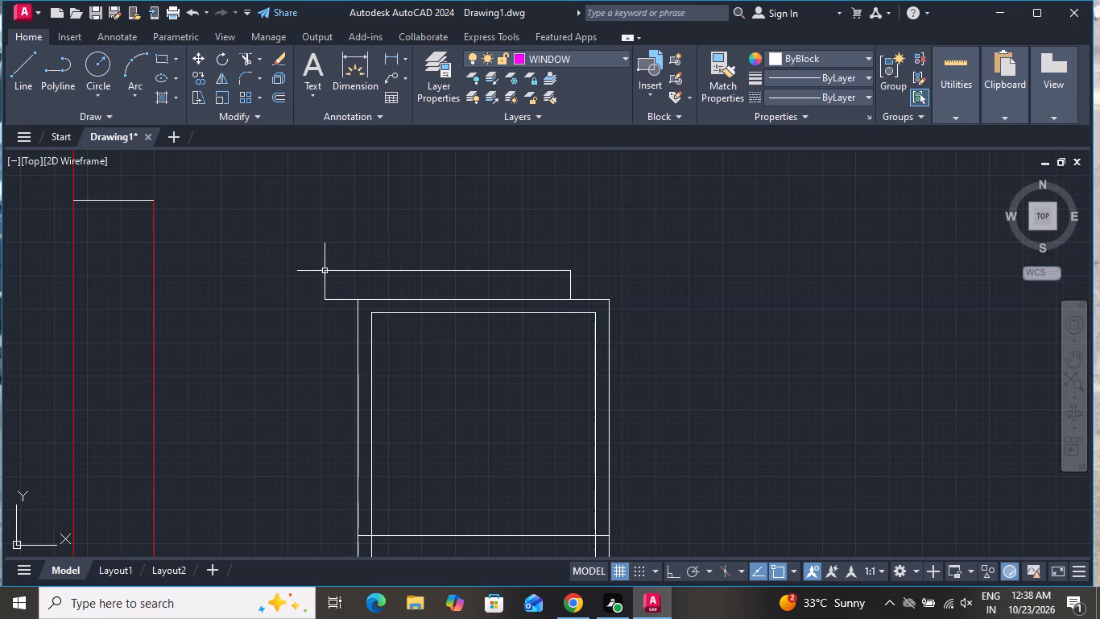
# Draw a backrest rectangle about 2" by 5'-9" along the sofa's wall side, from the armrest's lower corner past the sofa's lower end.
pyautogui.click(163, 66)
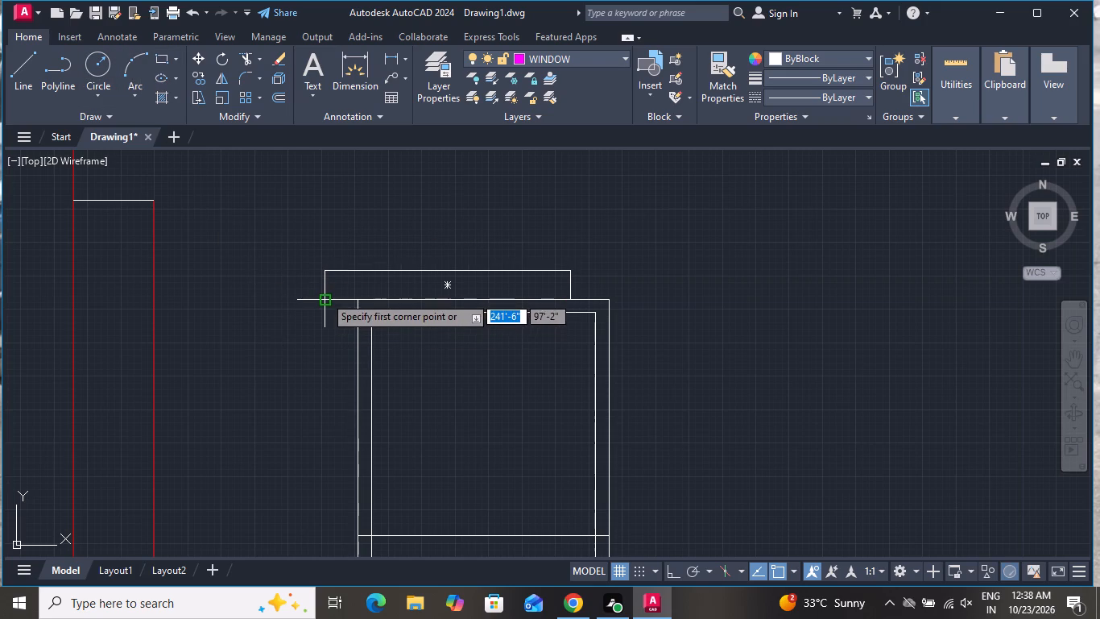
pyautogui.click(325, 295)
pyautogui.scroll(-2, 358, 233)
pyautogui.scroll(-2, 370, 329)
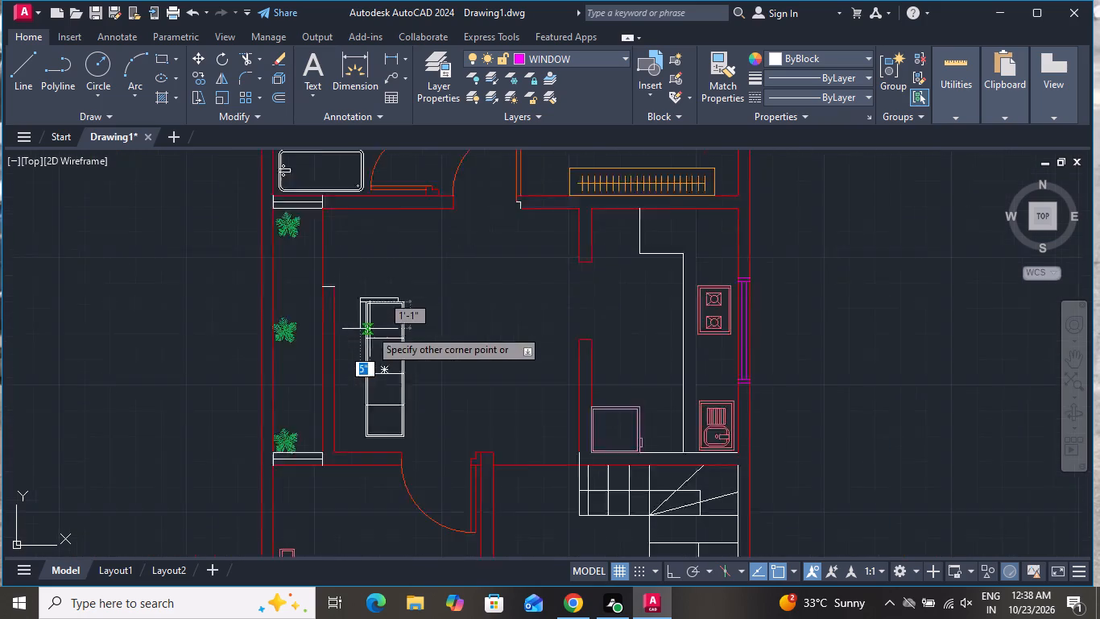
pyautogui.scroll(-1, 370, 329)
pyautogui.scroll(4, 369, 409)
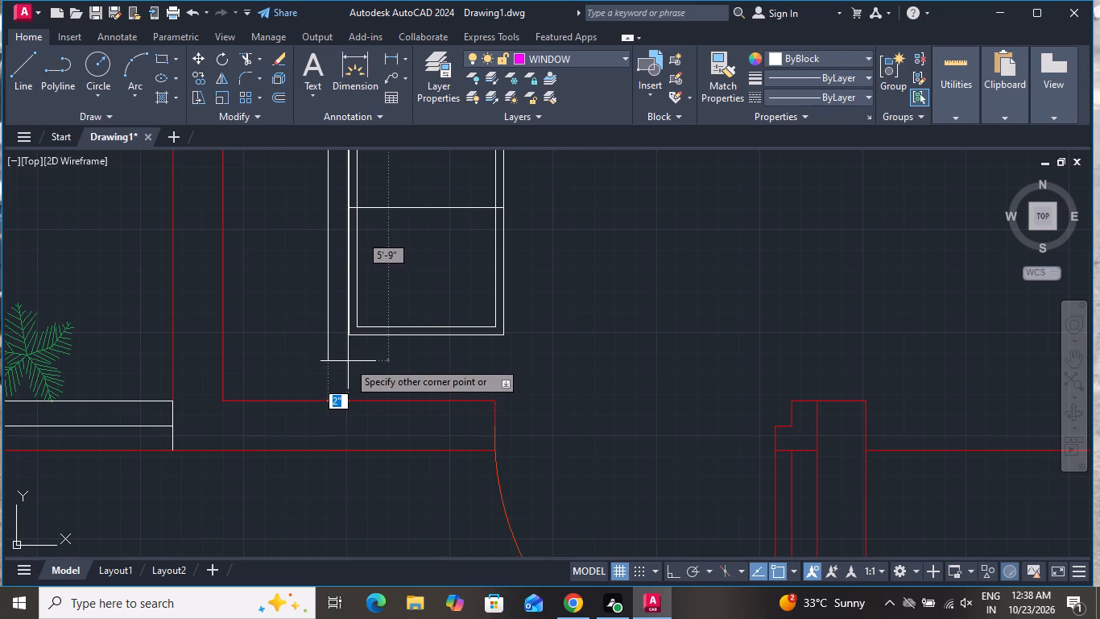
pyautogui.click(348, 361)
# Draw a lower armrest rectangle about 1'-4" by 2" along the sofa's lower edge, starting from the backrest.
pyautogui.click(159, 55)
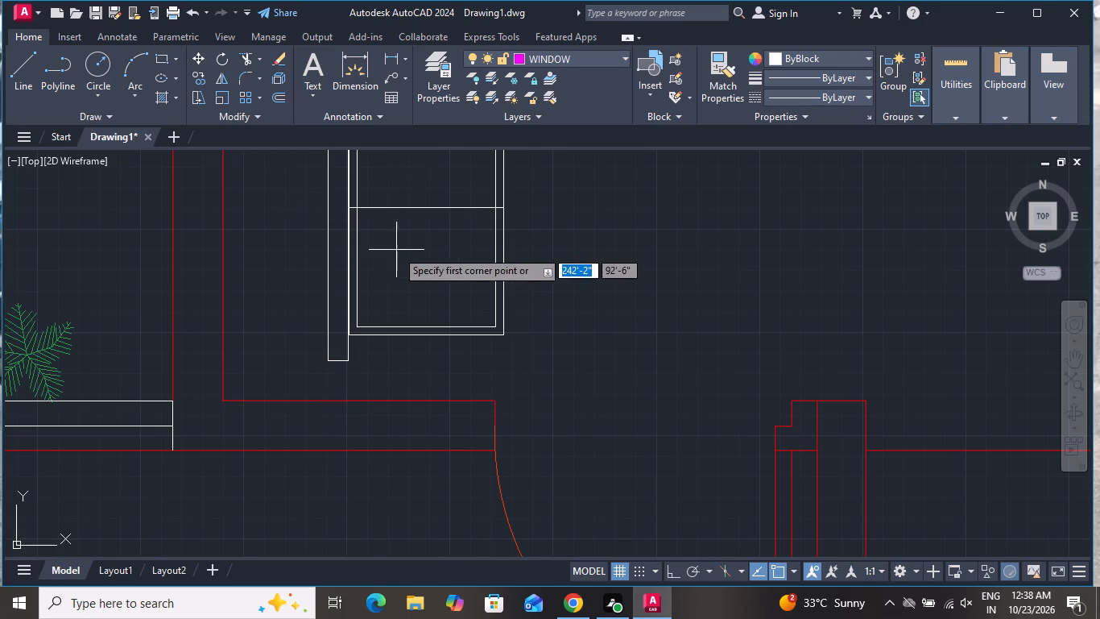
pyautogui.scroll(-4, 399, 251)
pyautogui.scroll(2, 414, 159)
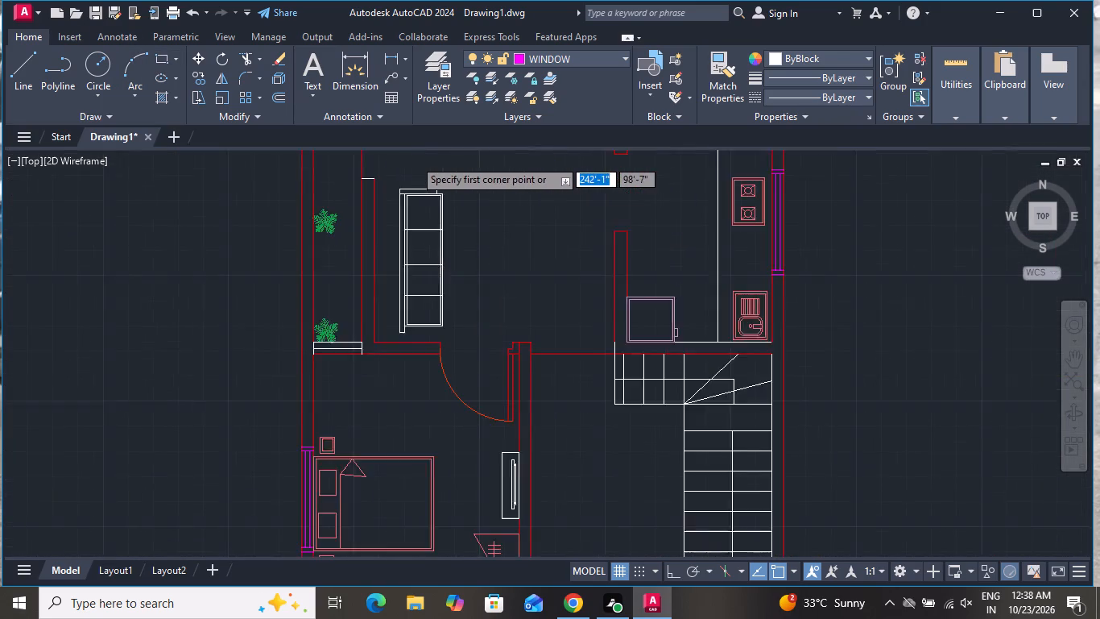
pyautogui.scroll(-1, 413, 170)
pyautogui.scroll(5, 405, 335)
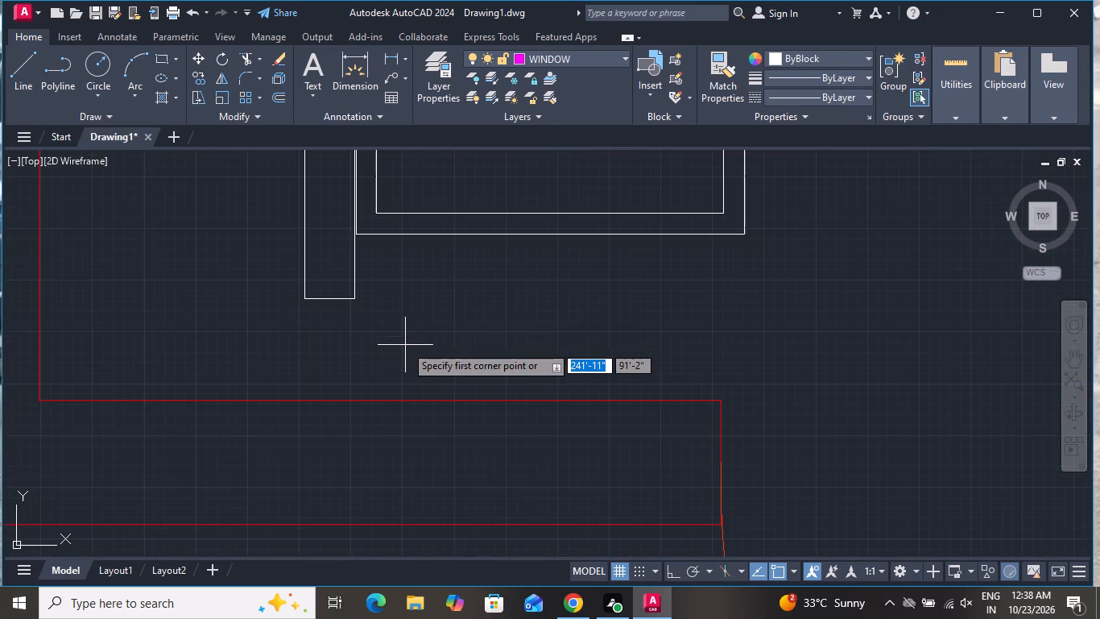
pyautogui.click(353, 234)
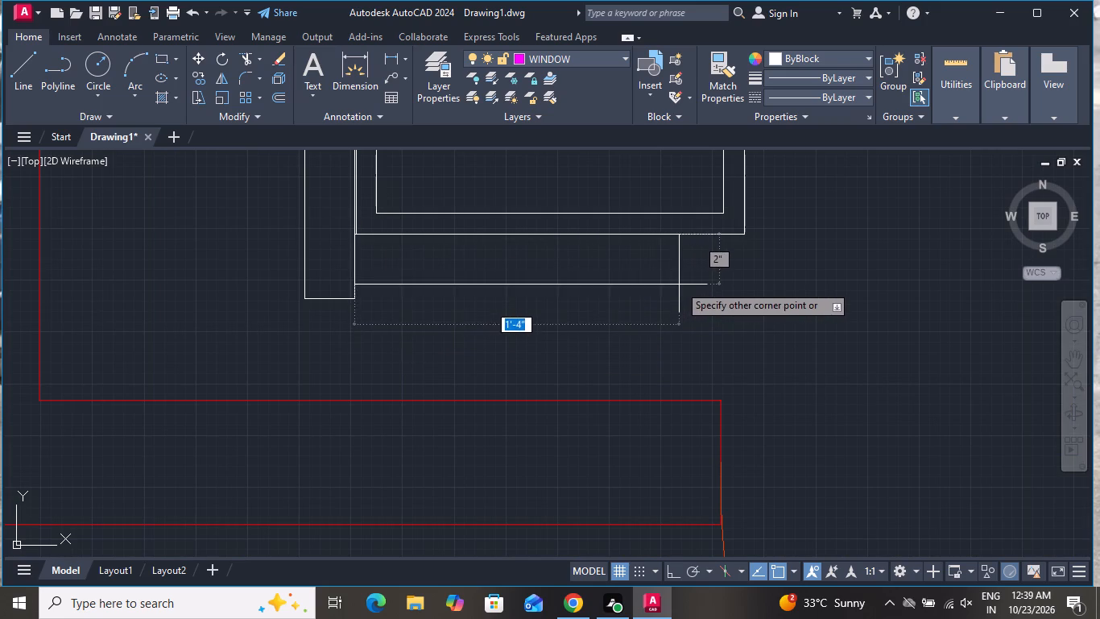
pyautogui.scroll(-6, 679, 293)
pyautogui.scroll(1, 672, 305)
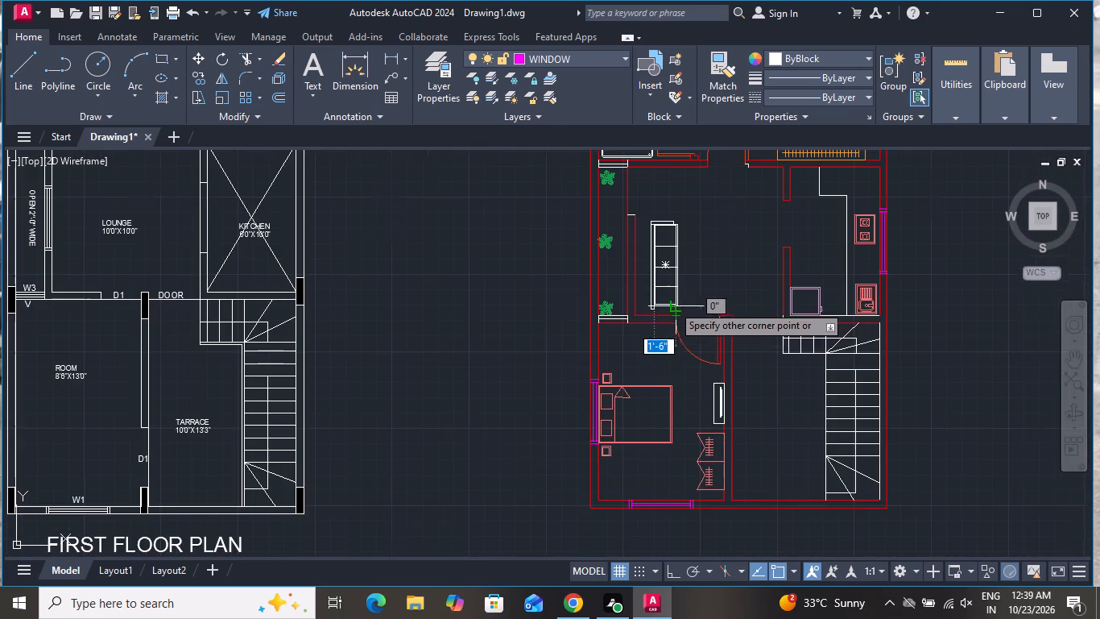
pyautogui.scroll(5, 672, 305)
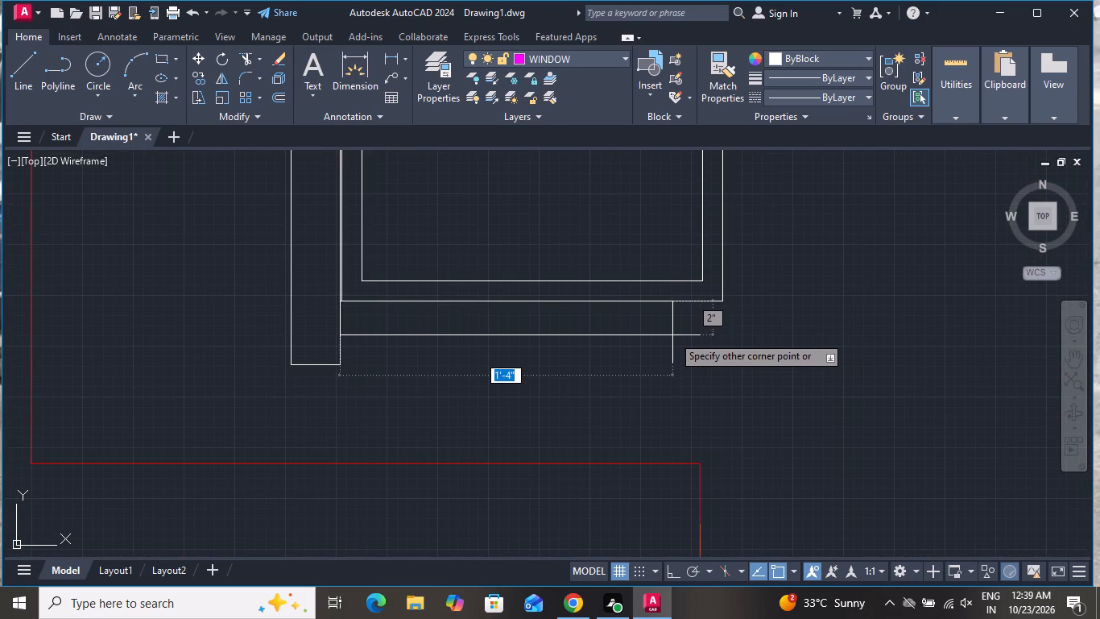
pyautogui.click(672, 338)
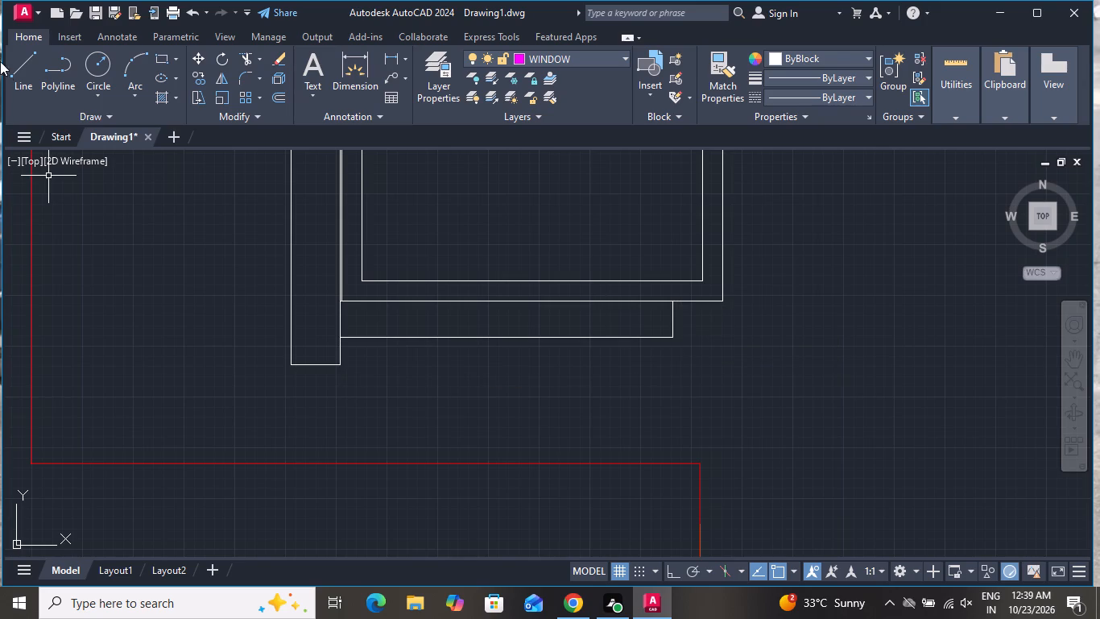
# Draw a line extending the lower armrest's bottom edge across the backrest to its wall side.
pyautogui.click(10, 68)
pyautogui.click(337, 339)
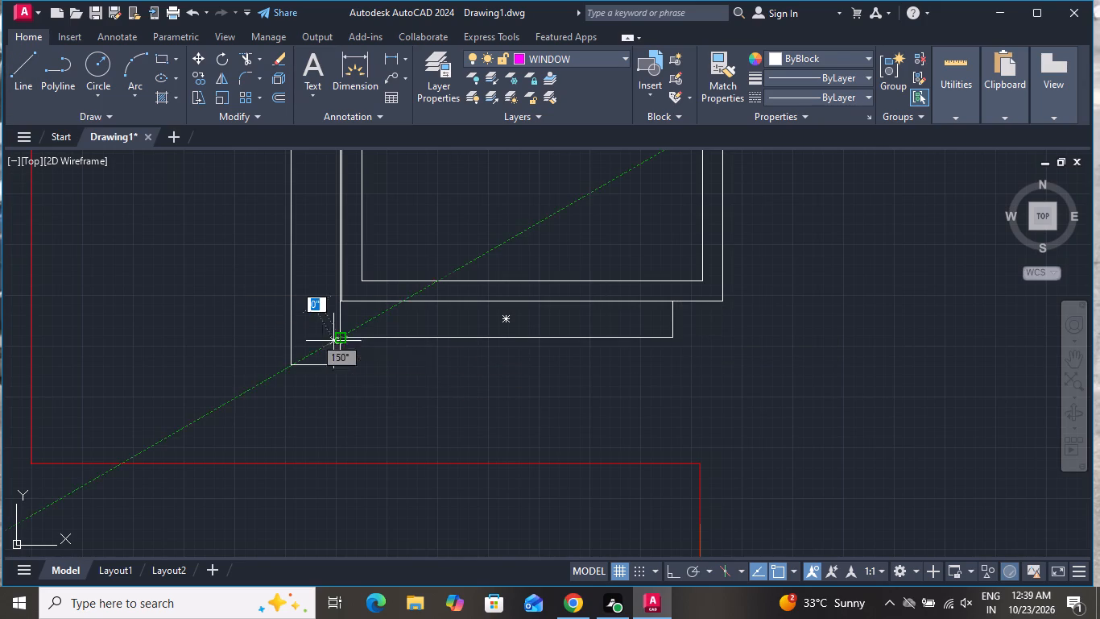
pyautogui.click(291, 333)
pyautogui.rightClick(291, 333)
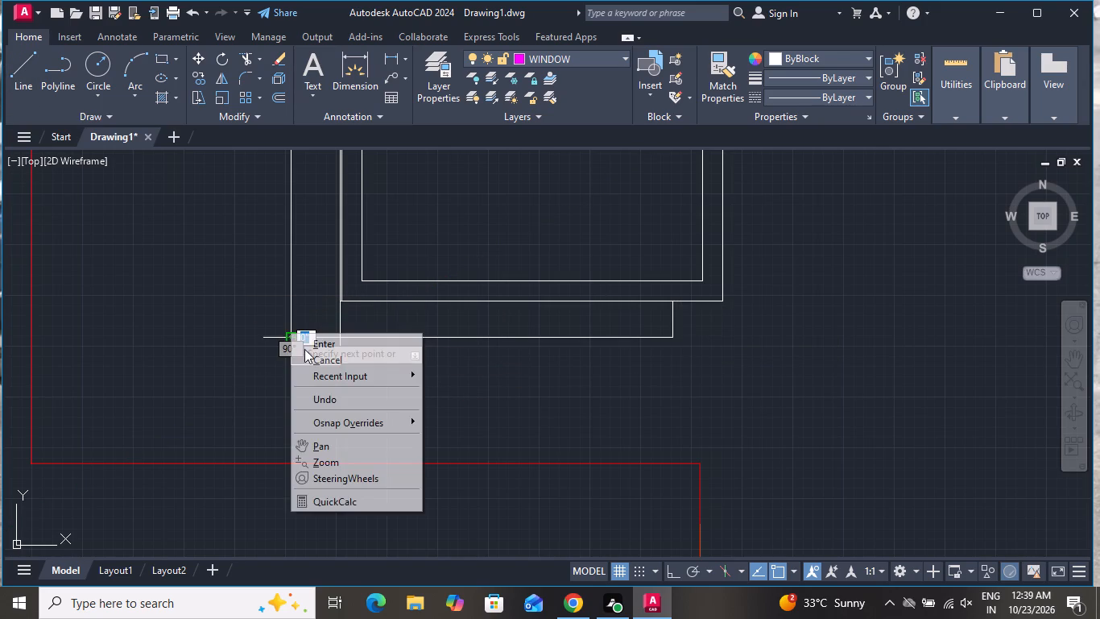
pyautogui.click(305, 352)
# Trim the backrest's edges projecting below the line so that it ends flush with the lower armrest.
pyautogui.click(238, 62)
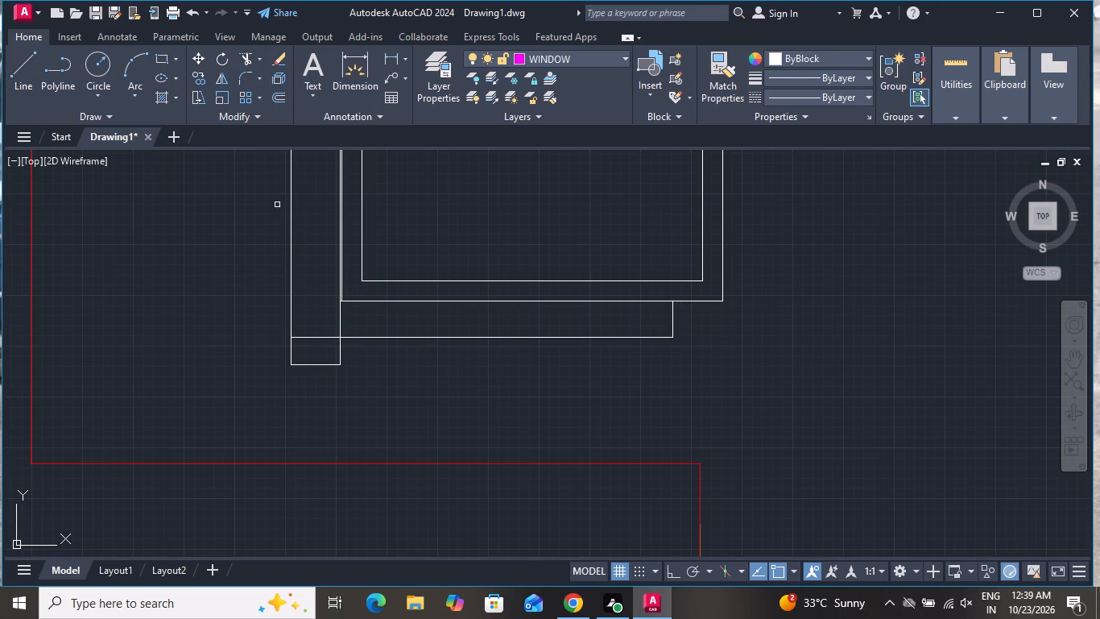
pyautogui.click(314, 355)
pyautogui.click(314, 384)
pyautogui.click(313, 365)
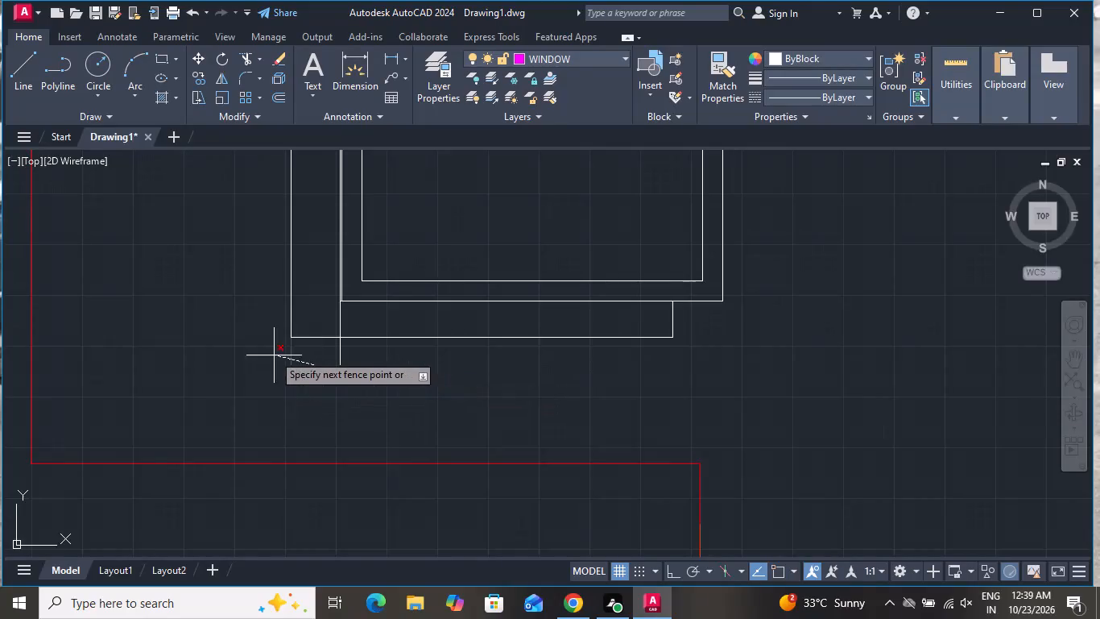
pyautogui.click(270, 350)
pyautogui.click(283, 347)
pyautogui.click(355, 353)
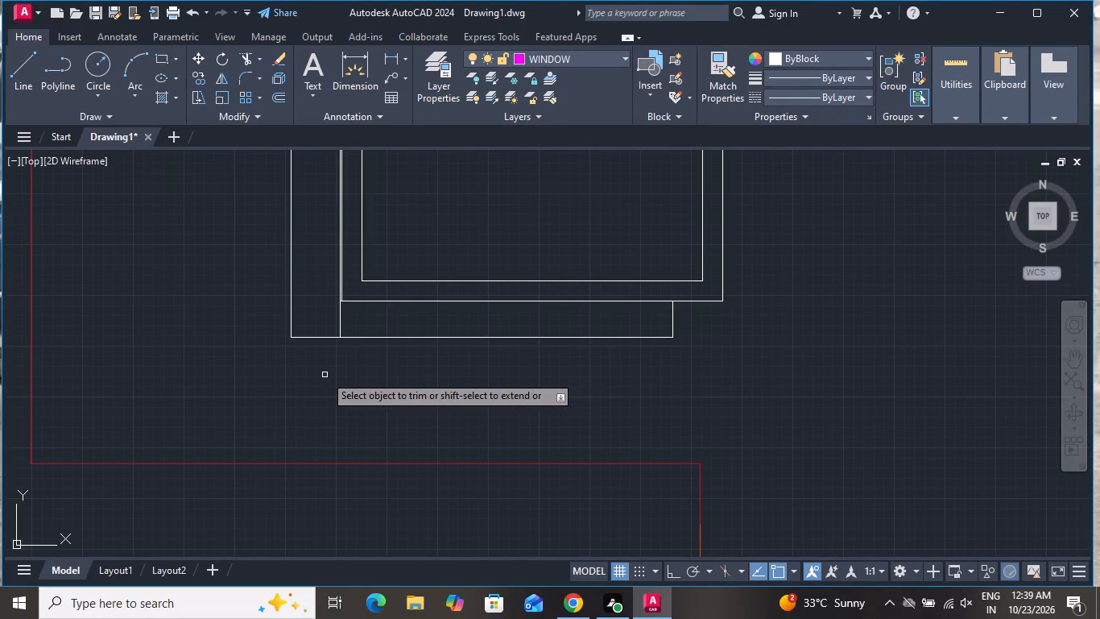
pyautogui.rightClick(325, 375)
pyautogui.click(353, 183)
# Draw a three-point arc from the uppermost seat's inner wall-side corner through the first divider, ending about 2'-3" beyond it toward the wall.
pyautogui.scroll(-1, 440, 342)
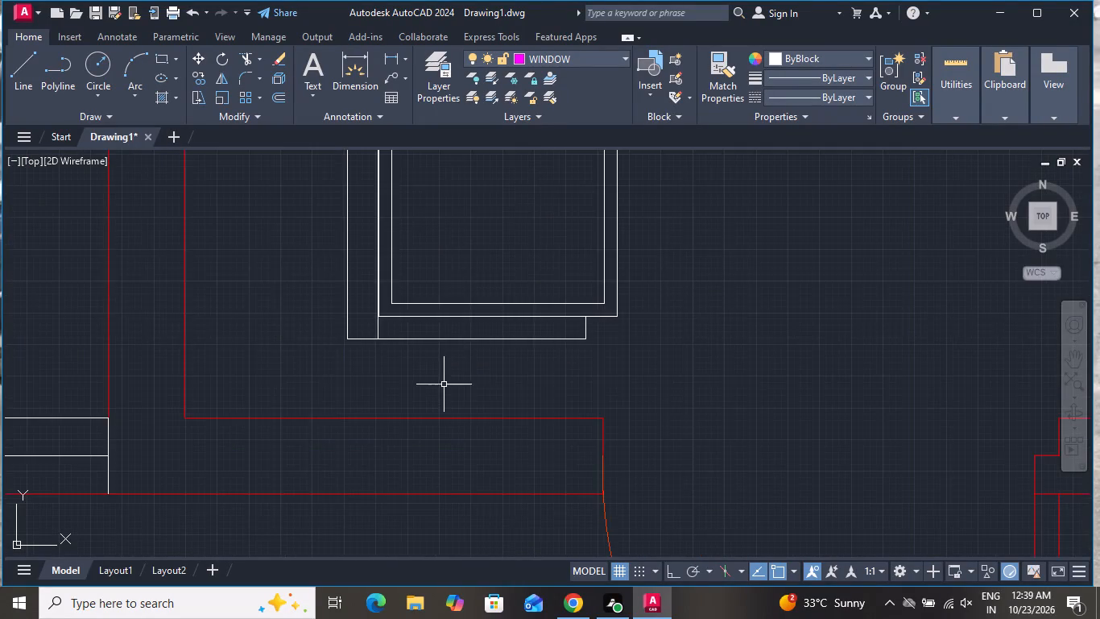
pyautogui.scroll(-3, 445, 388)
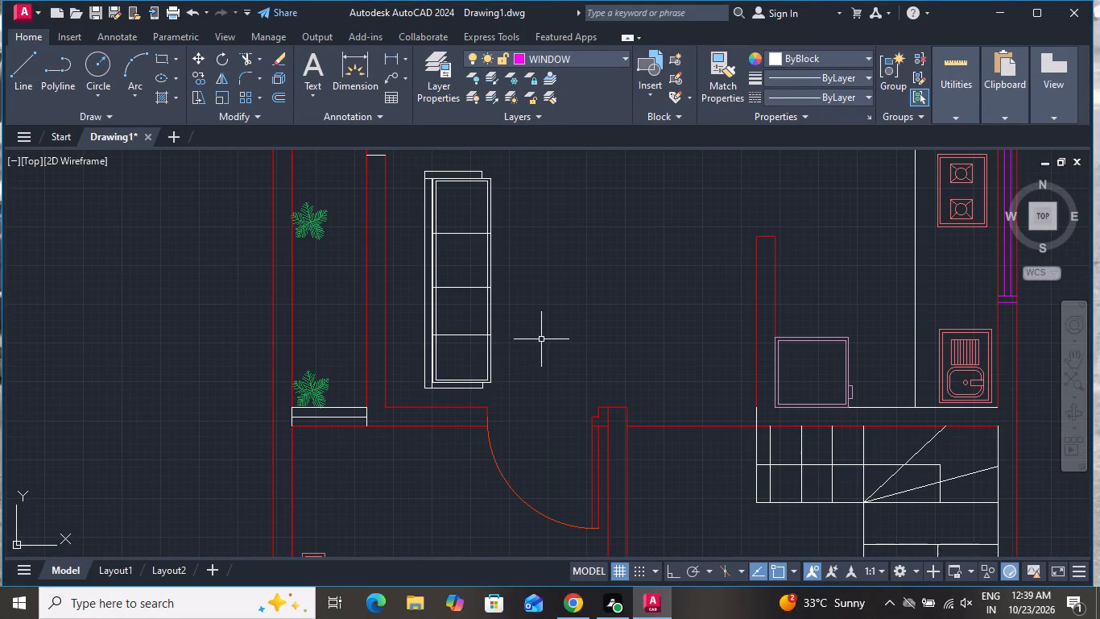
pyautogui.scroll(-1, 473, 350)
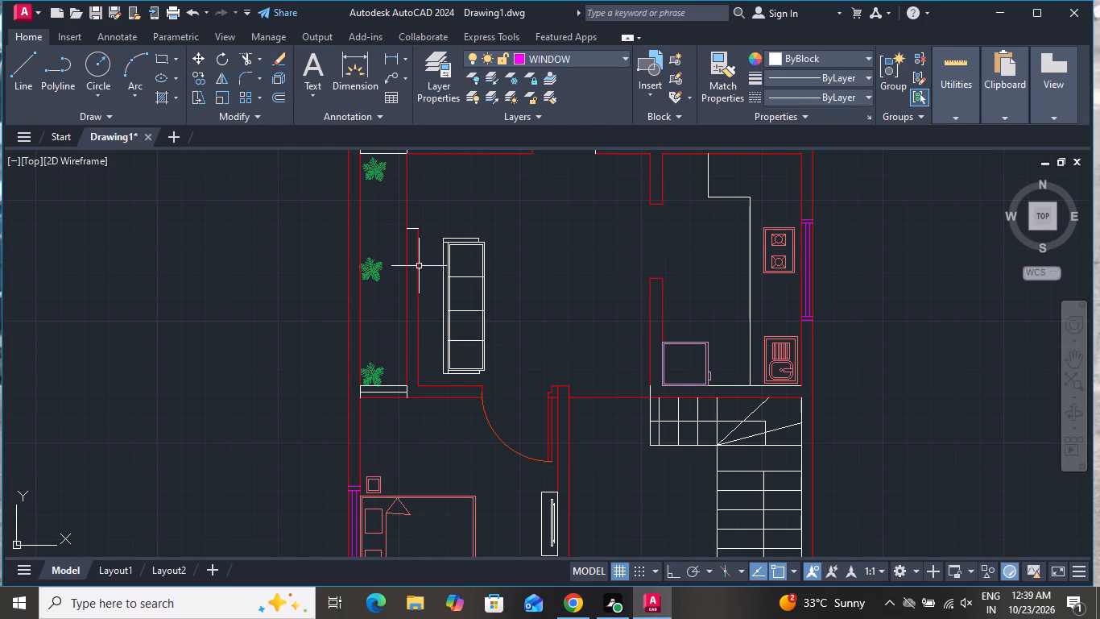
pyautogui.click(124, 64)
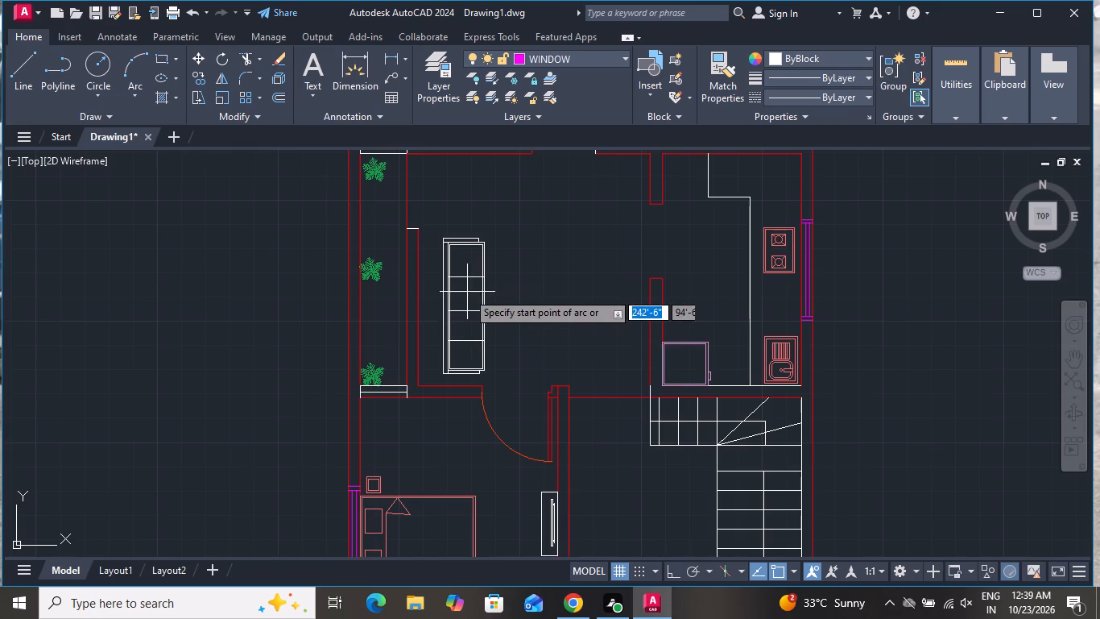
pyautogui.scroll(3, 466, 274)
pyautogui.scroll(-1, 466, 274)
pyautogui.scroll(3, 422, 206)
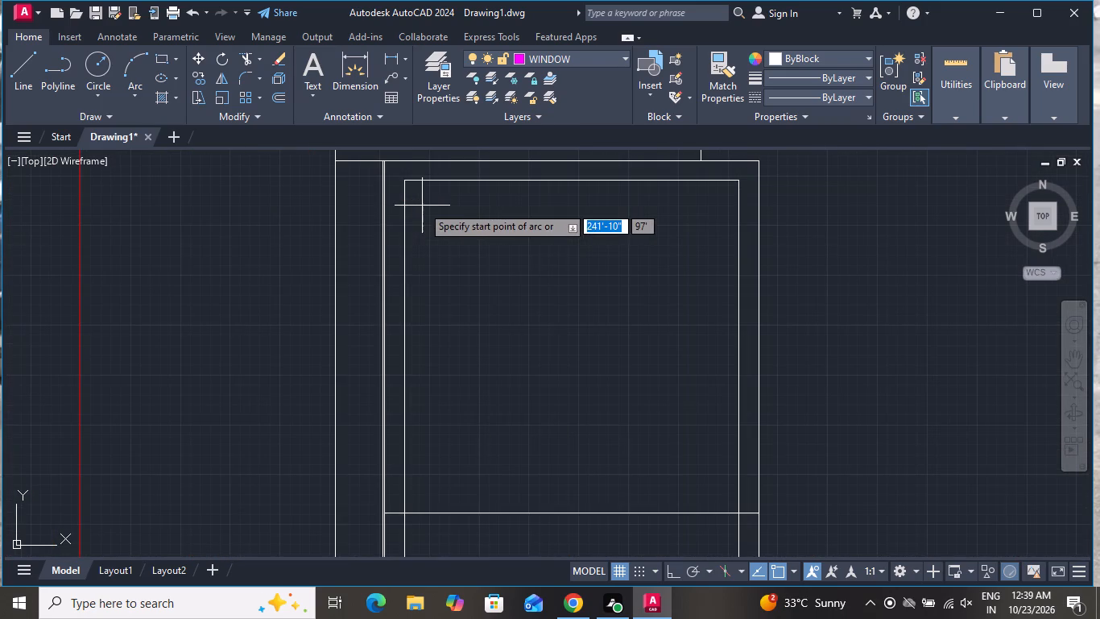
pyautogui.click(403, 177)
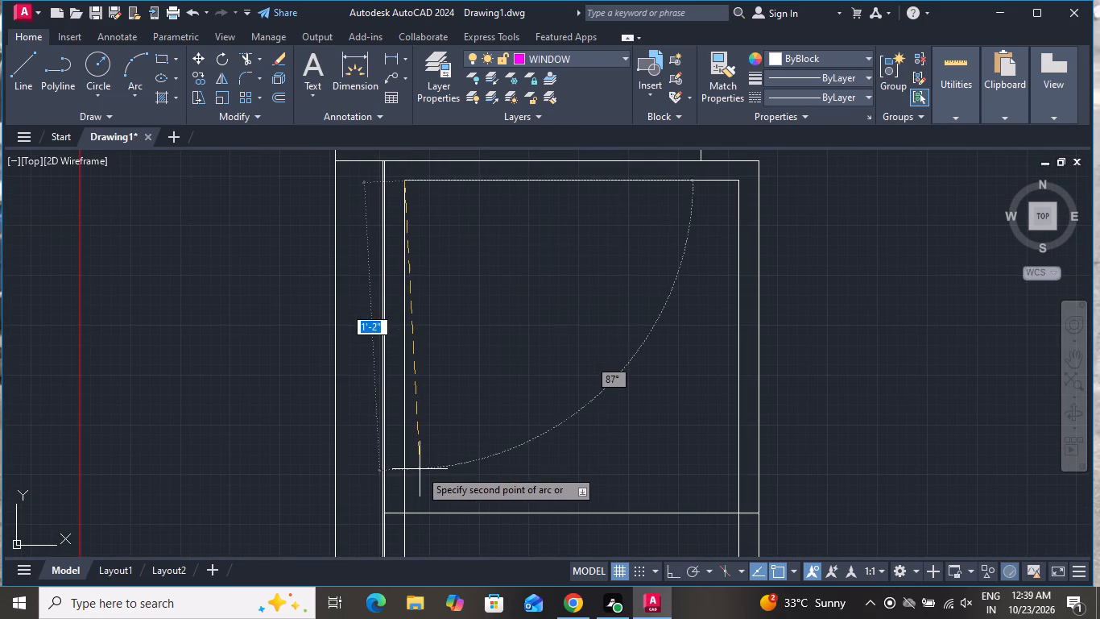
pyautogui.click(404, 514)
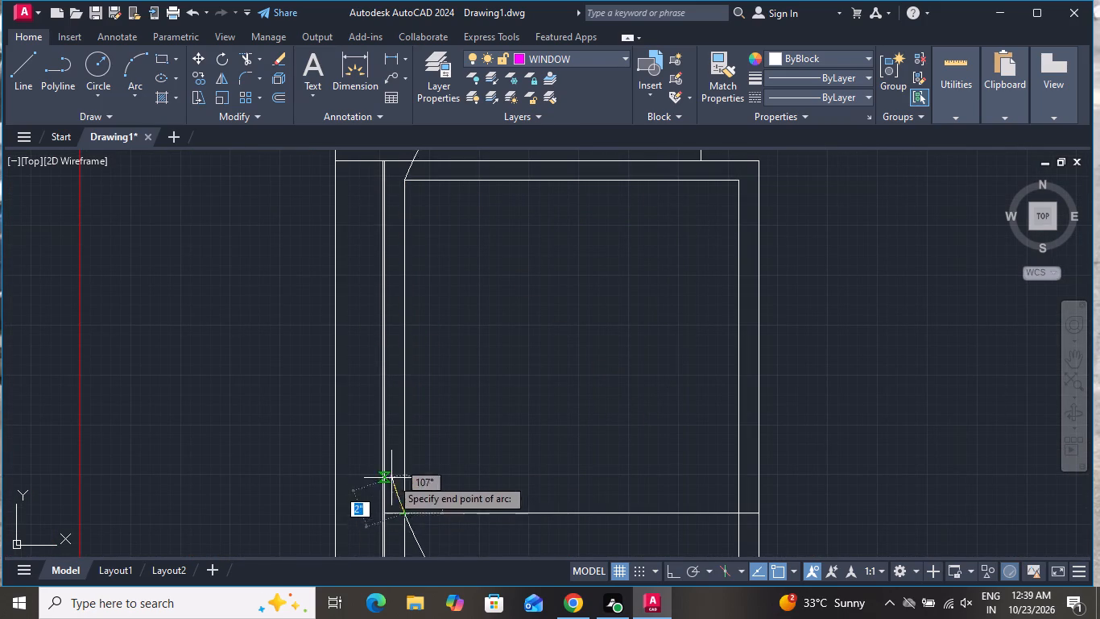
pyautogui.scroll(-2, 95, 474)
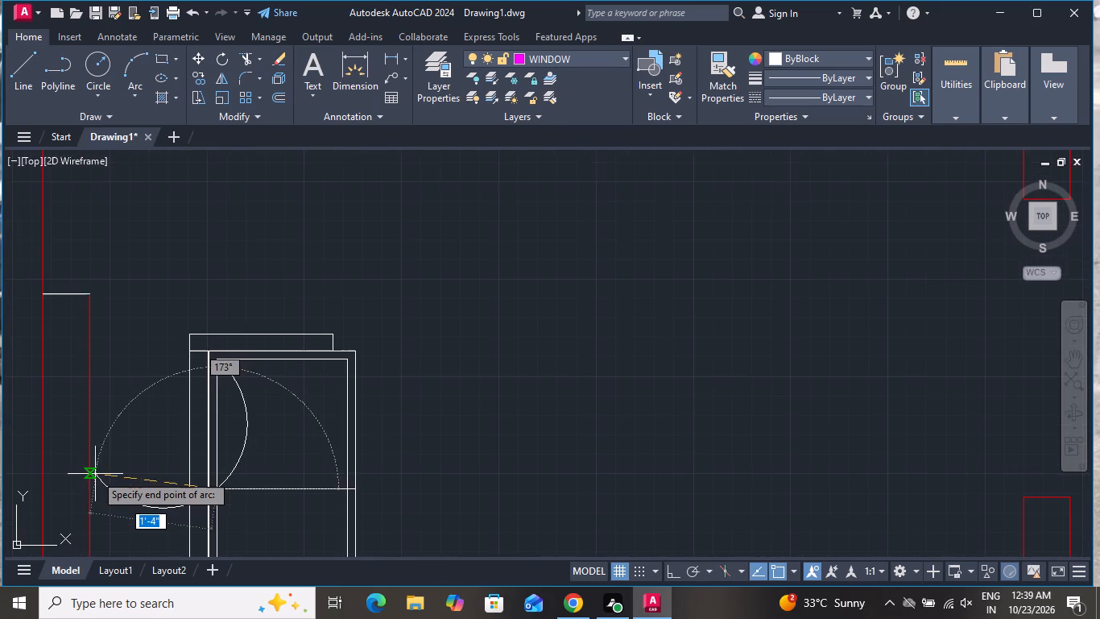
pyautogui.click(9, 513)
# Trim the arc's excess across the wall and backrest, keeping only the part inside the uppermost seat.
pyautogui.scroll(-1, 218, 362)
pyautogui.click(239, 61)
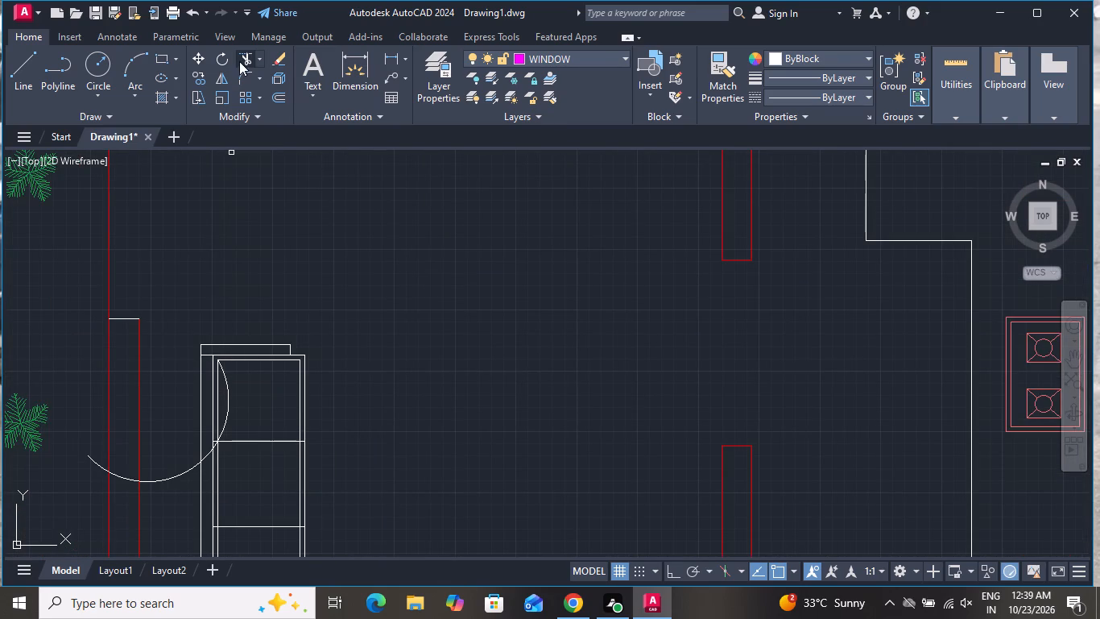
pyautogui.click(167, 446)
pyautogui.click(167, 504)
pyautogui.click(116, 444)
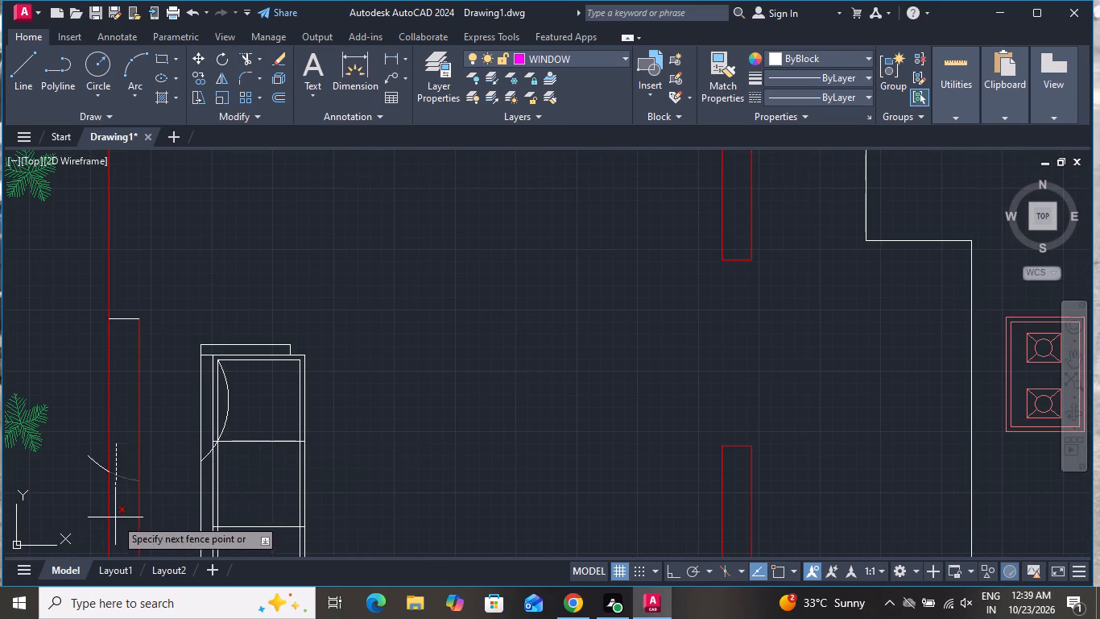
pyautogui.click(115, 519)
pyautogui.click(94, 435)
pyautogui.click(94, 484)
pyautogui.scroll(2, 213, 447)
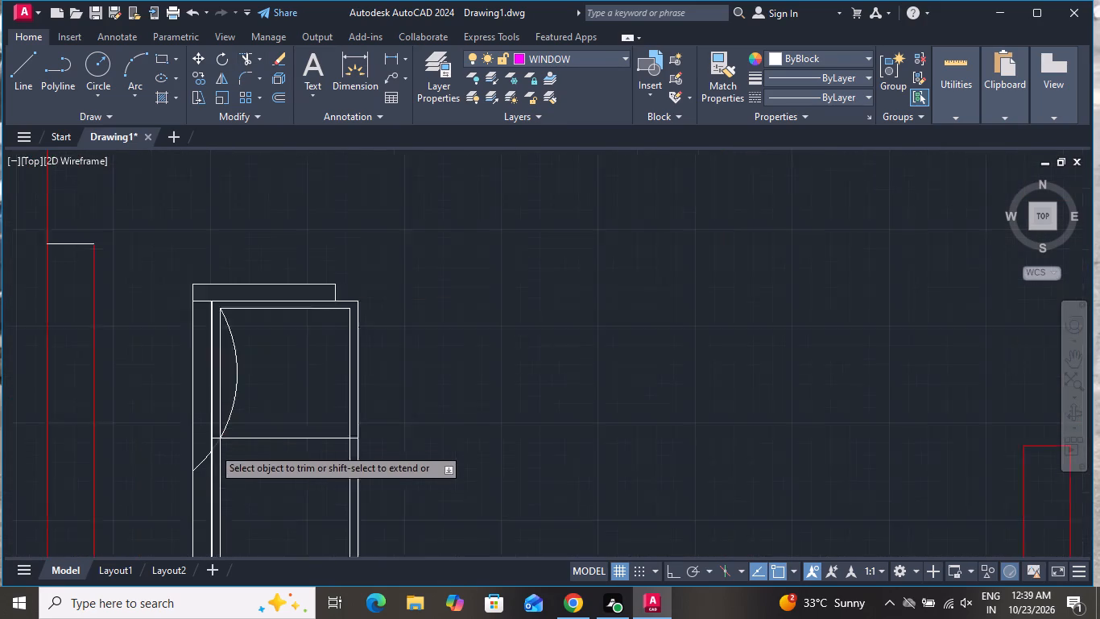
pyautogui.scroll(2, 213, 447)
pyautogui.click(167, 466)
pyautogui.click(167, 520)
pyautogui.click(212, 438)
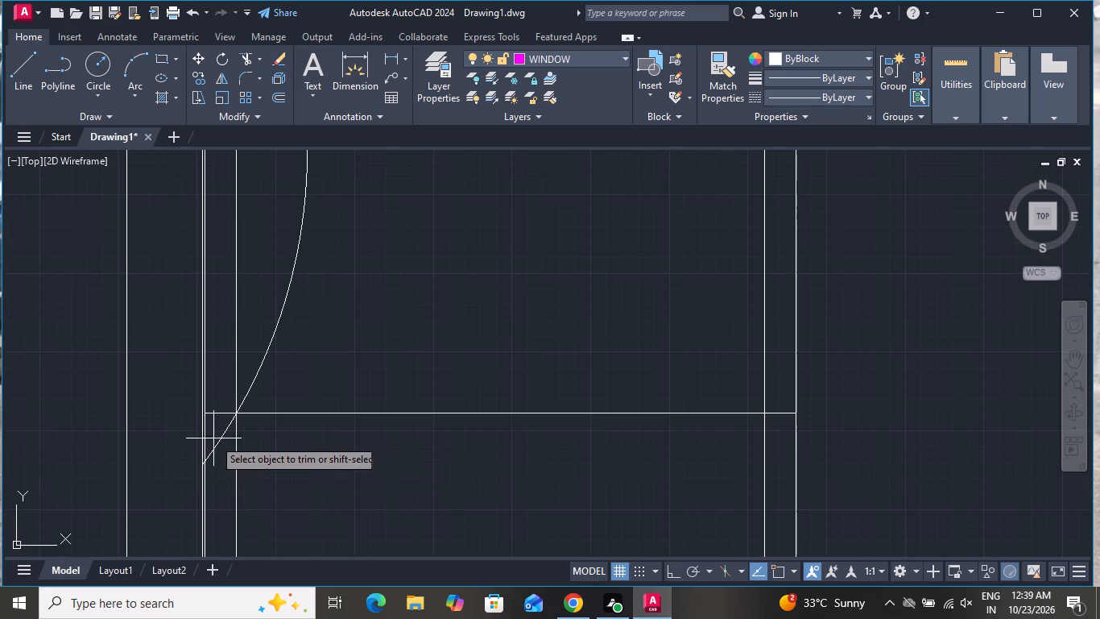
pyautogui.click(217, 458)
pyautogui.scroll(-1, 274, 422)
pyautogui.scroll(-2, 321, 362)
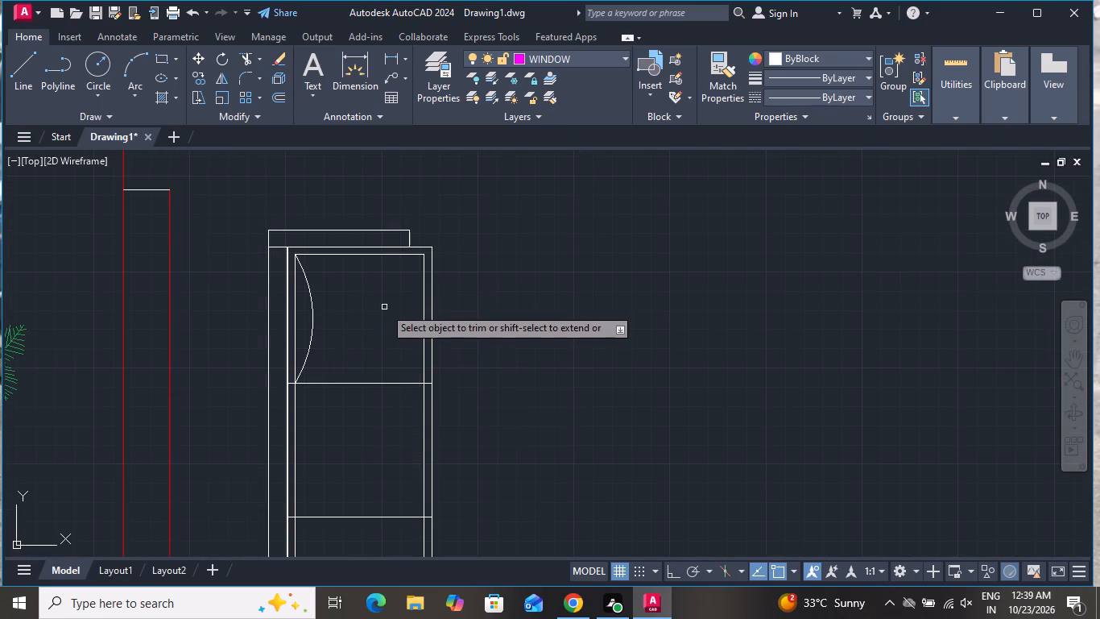
pyautogui.rightClick(384, 306)
pyautogui.click(411, 333)
# Copy the cushion arc from its upper end to the wall-side start of each of the three seats below.
pyautogui.scroll(-1, 416, 333)
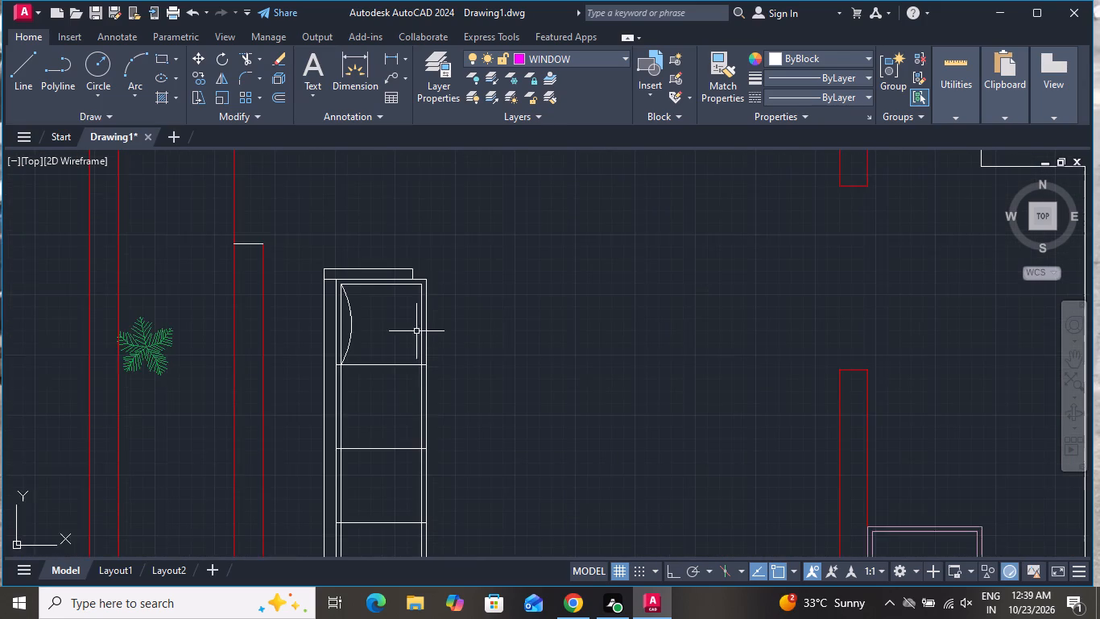
pyautogui.scroll(-1, 419, 327)
pyautogui.scroll(2, 376, 330)
pyautogui.moveTo(375, 330); pyautogui.dragTo(375, 337)
pyautogui.click(201, 79)
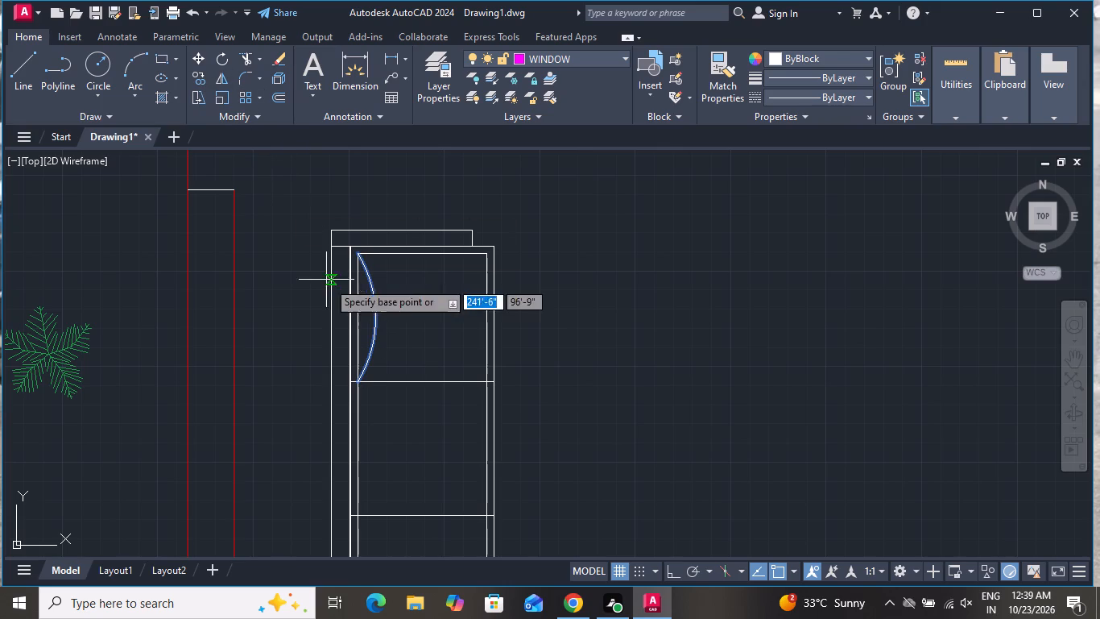
pyautogui.click(360, 256)
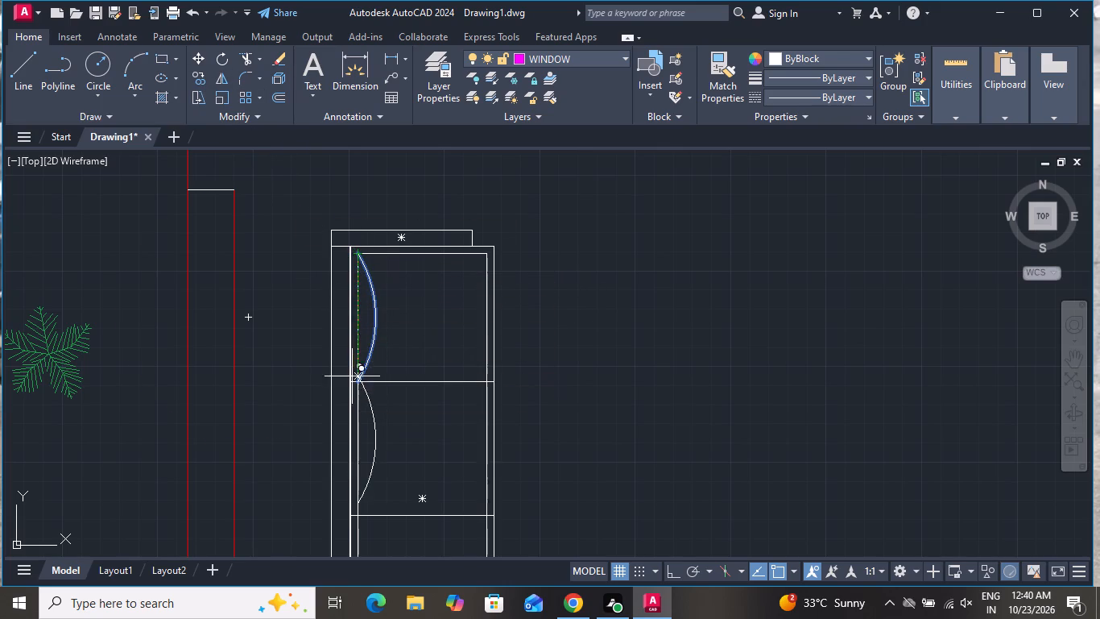
pyautogui.scroll(4, 356, 392)
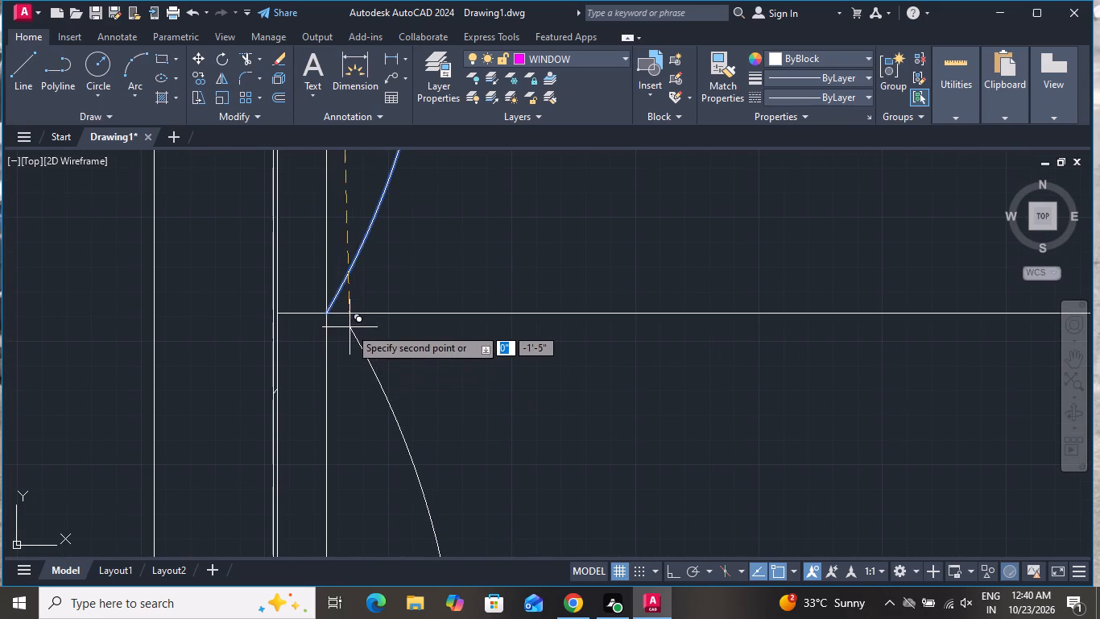
pyautogui.click(329, 316)
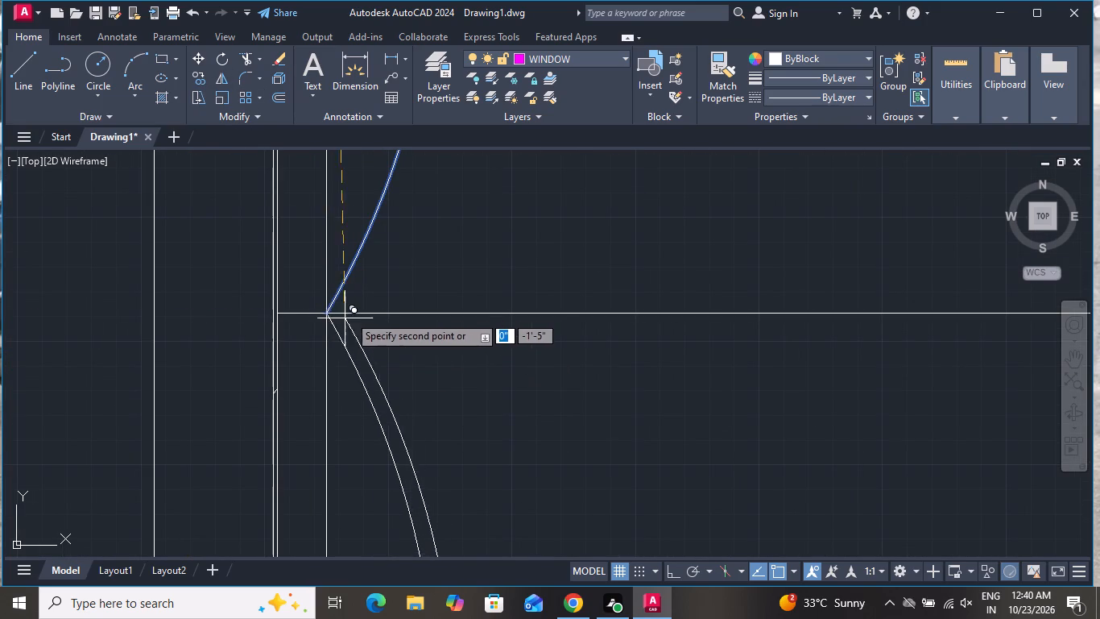
pyautogui.scroll(-3, 370, 306)
pyautogui.scroll(-2, 417, 251)
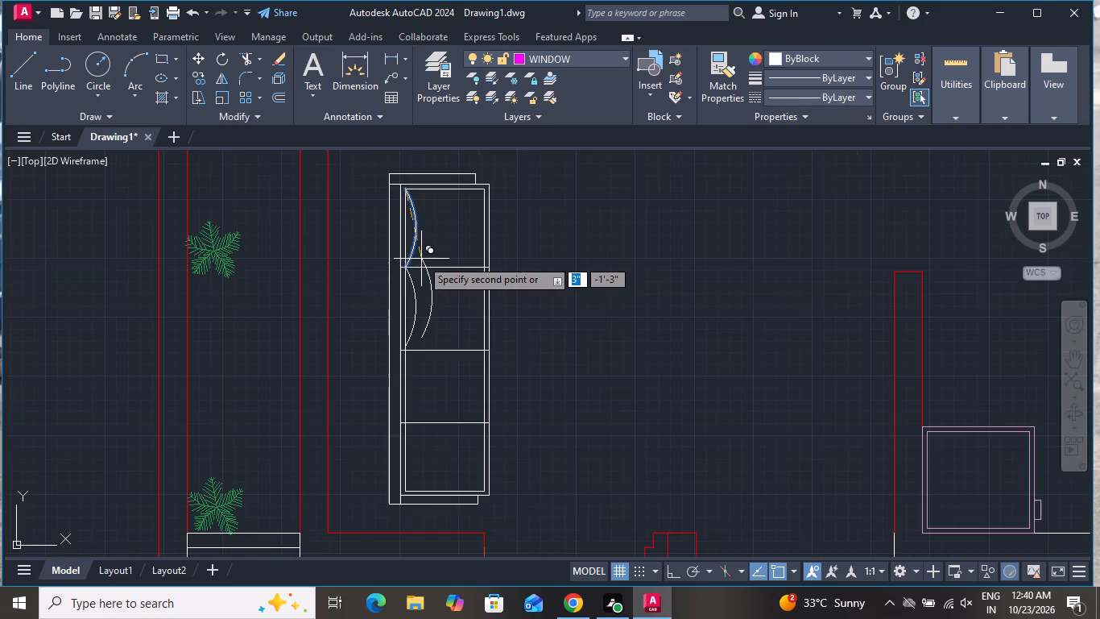
pyautogui.scroll(3, 408, 359)
pyautogui.click(391, 329)
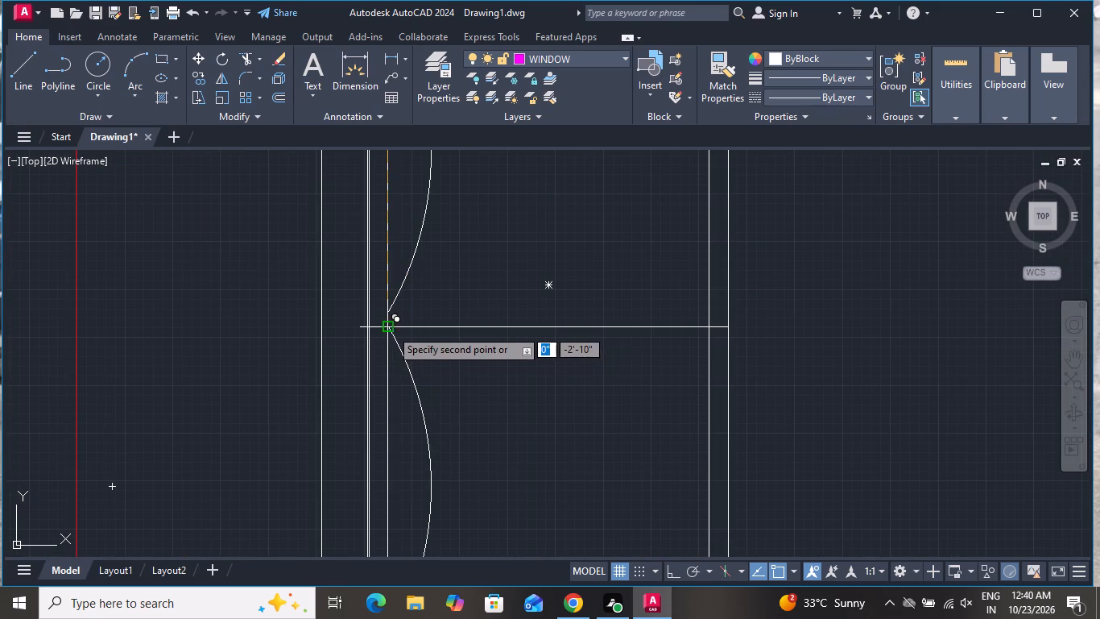
pyautogui.scroll(-2, 430, 262)
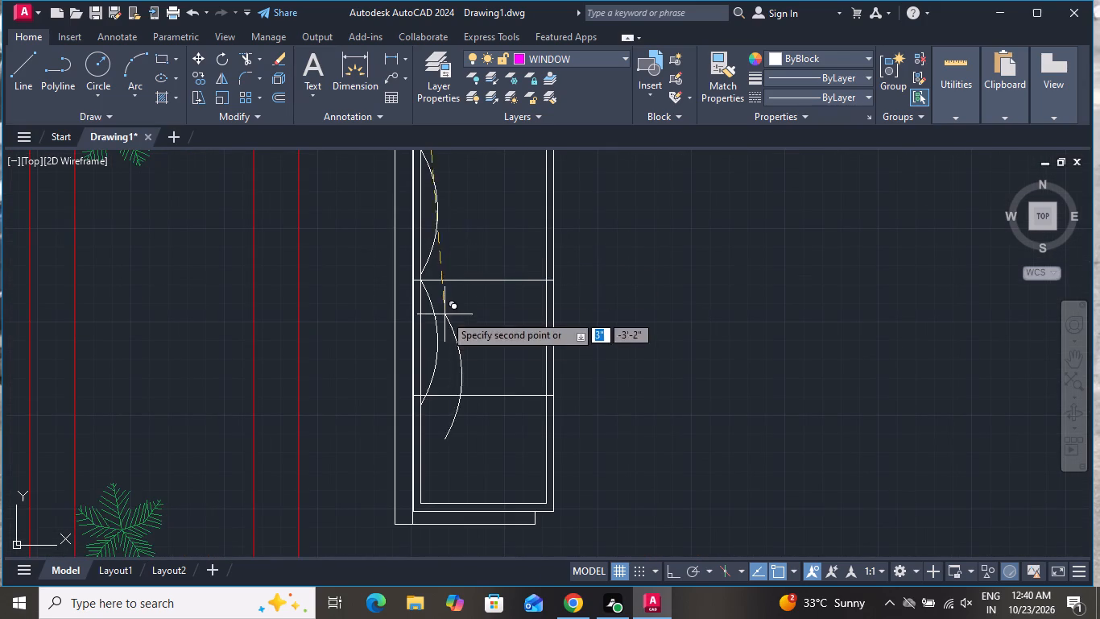
pyautogui.scroll(3, 426, 401)
pyautogui.click(401, 376)
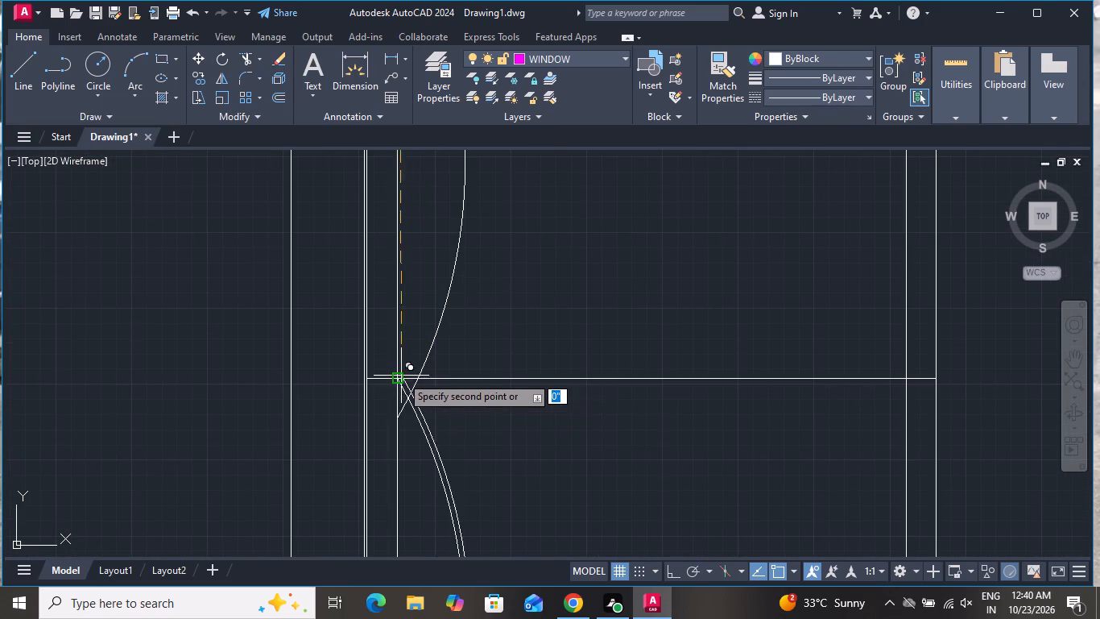
pyautogui.scroll(-2, 412, 351)
pyautogui.rightClick(469, 289)
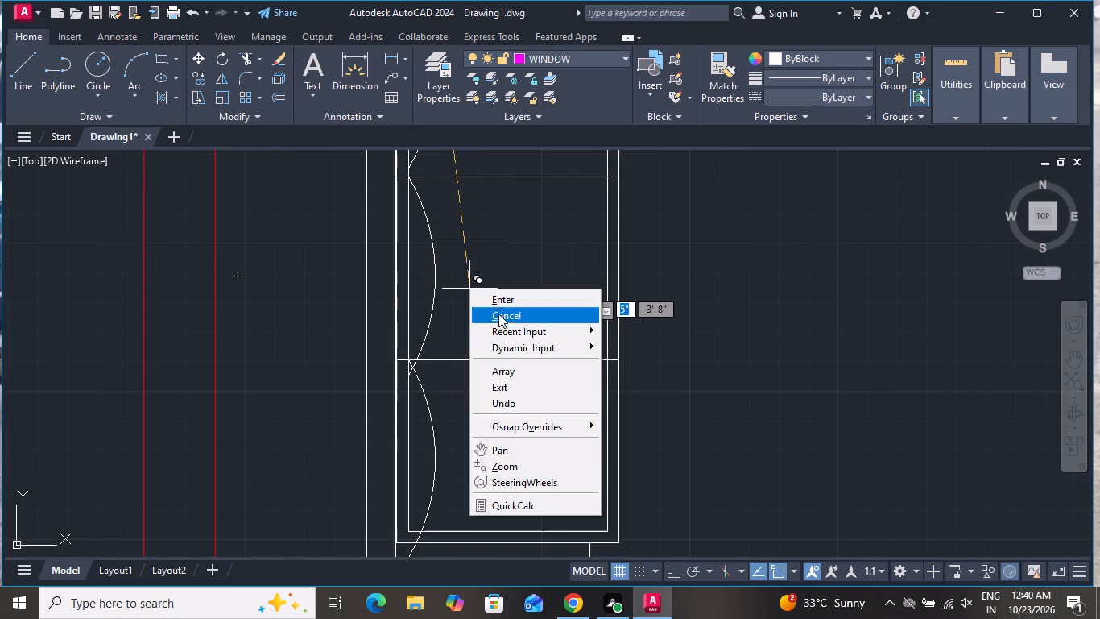
# Trim the overhanging lower ends of the two lowest cushion arcs at the last divider and the sofa's inner bottom edge.
pyautogui.click(500, 315)
pyautogui.click(247, 56)
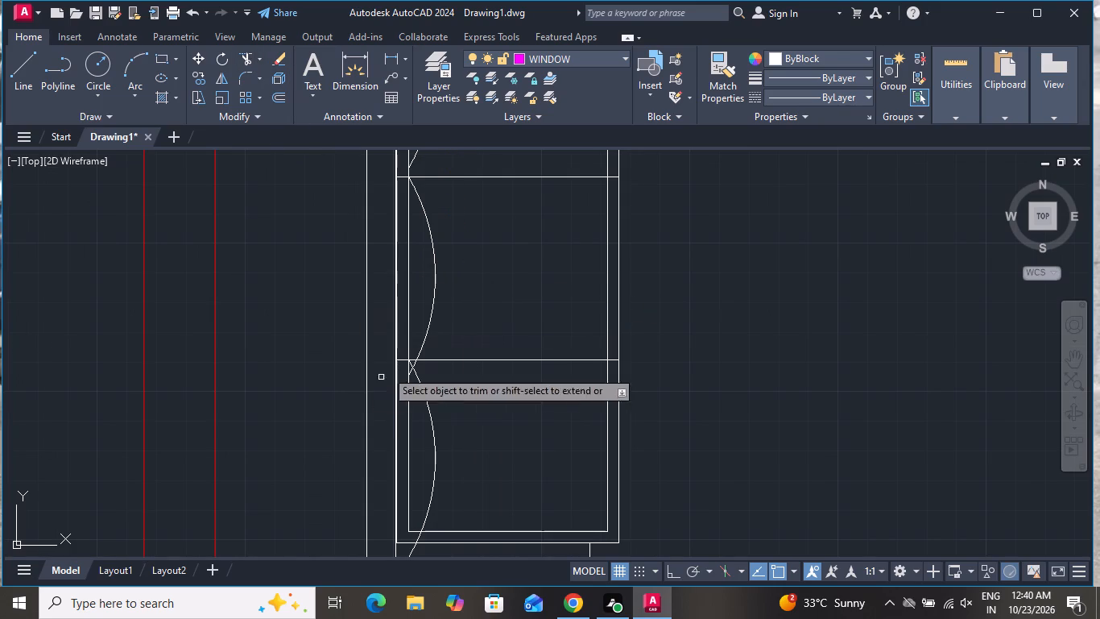
pyautogui.scroll(-2, 395, 329)
pyautogui.scroll(3, 402, 409)
pyautogui.click(409, 437)
pyautogui.click(391, 444)
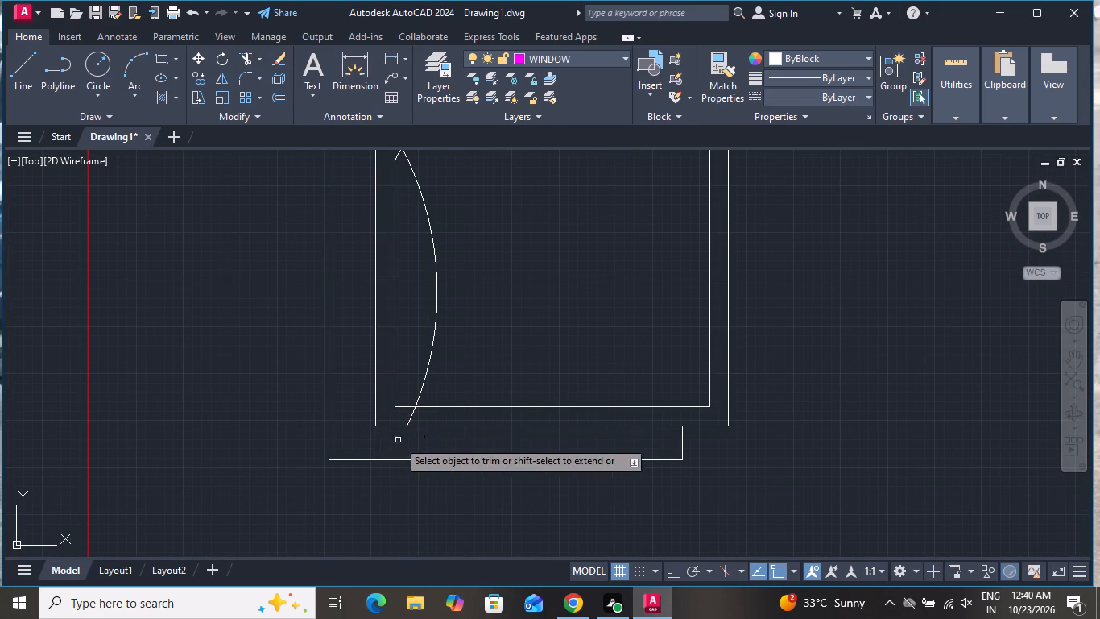
pyautogui.click(409, 413)
pyautogui.scroll(-1, 456, 375)
pyautogui.scroll(5, 419, 227)
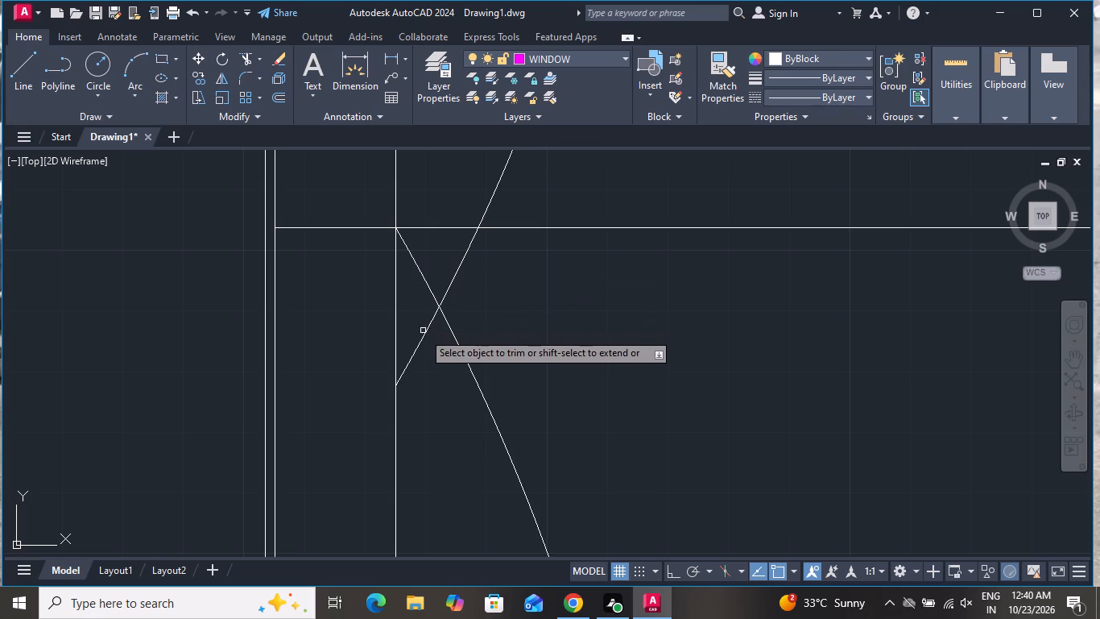
pyautogui.click(423, 332)
pyautogui.click(453, 275)
pyautogui.scroll(-2, 486, 317)
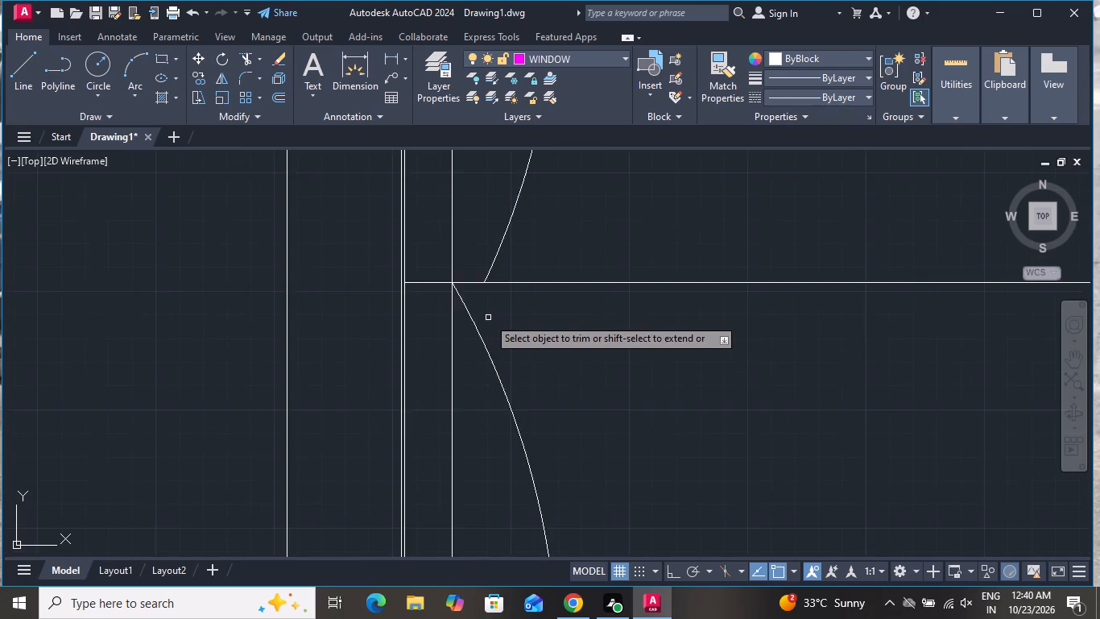
pyautogui.scroll(-6, 495, 324)
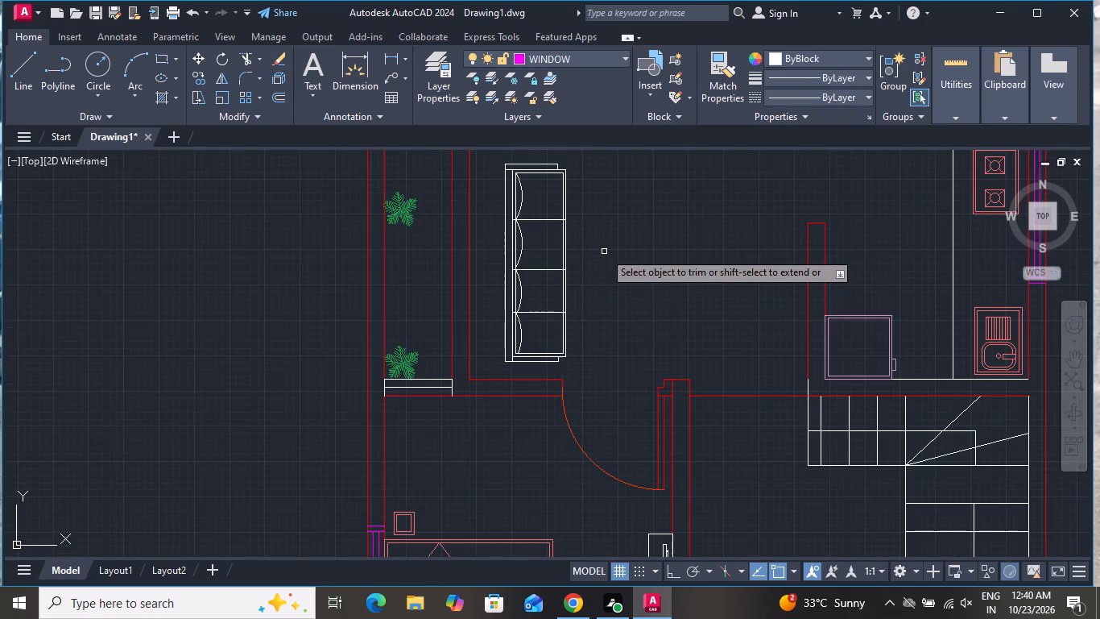
pyautogui.rightClick(604, 251)
pyautogui.click(639, 280)
# Draw a rectangle about 1'-5" by 9" just beyond the sofa's upper end, on its room side, as a small two-seater.
pyautogui.scroll(3, 505, 165)
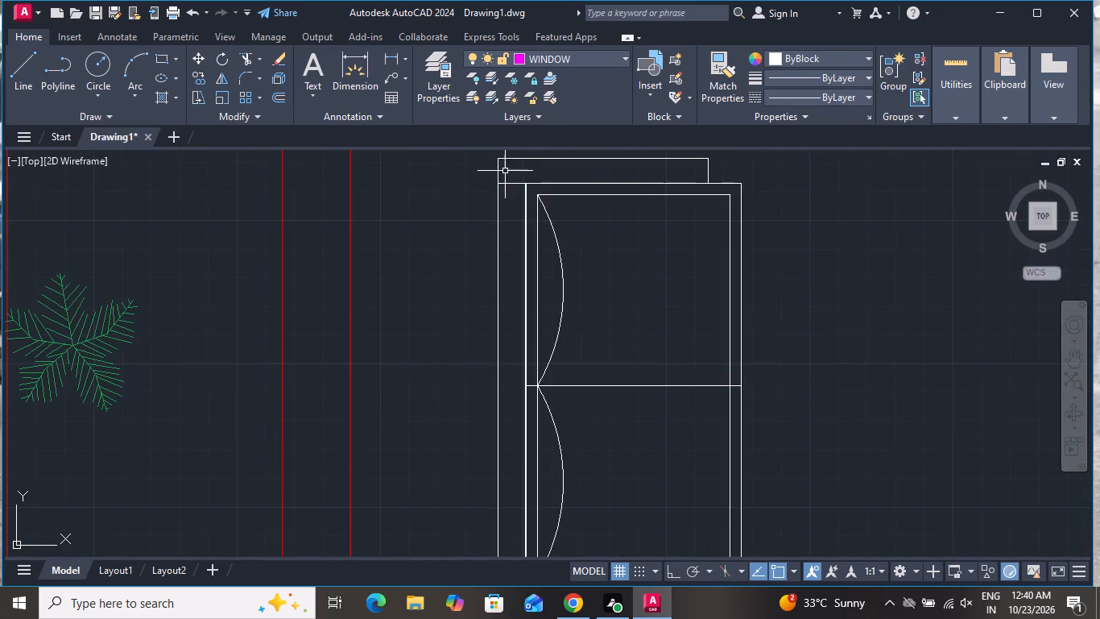
pyautogui.scroll(-1, 505, 184)
pyautogui.scroll(-1, 650, 276)
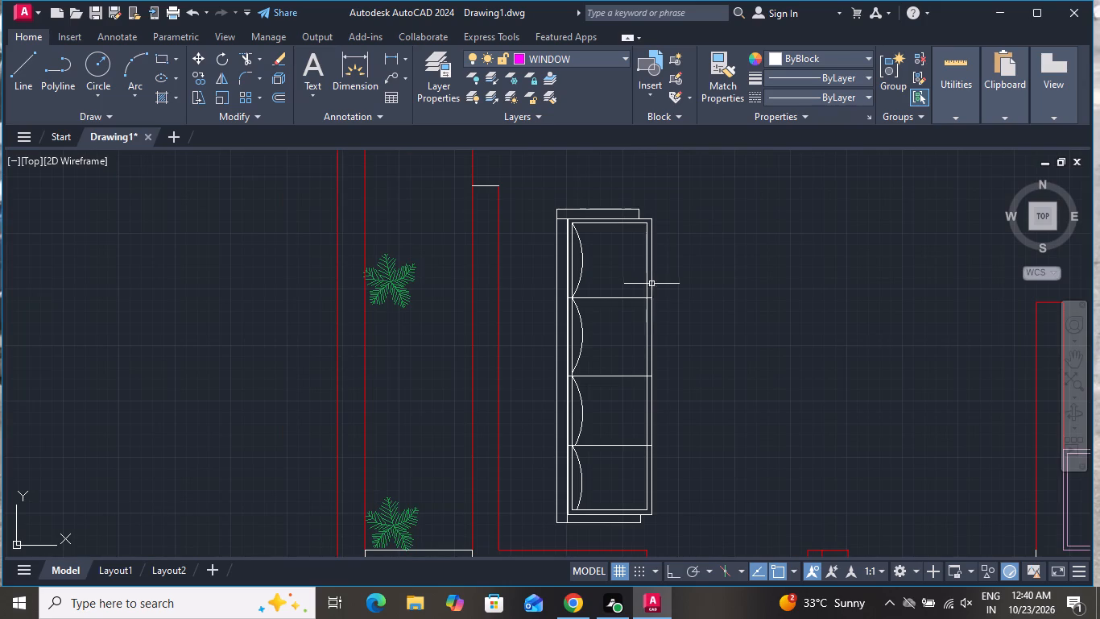
pyautogui.scroll(2, 651, 316)
pyautogui.scroll(-3, 651, 316)
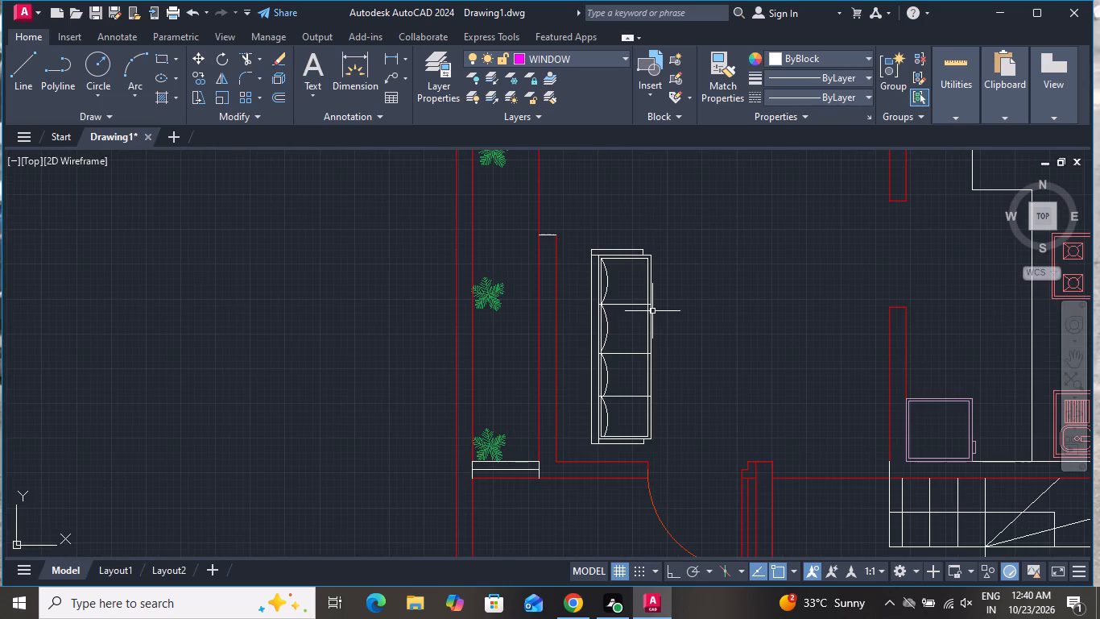
pyautogui.scroll(1, 746, 255)
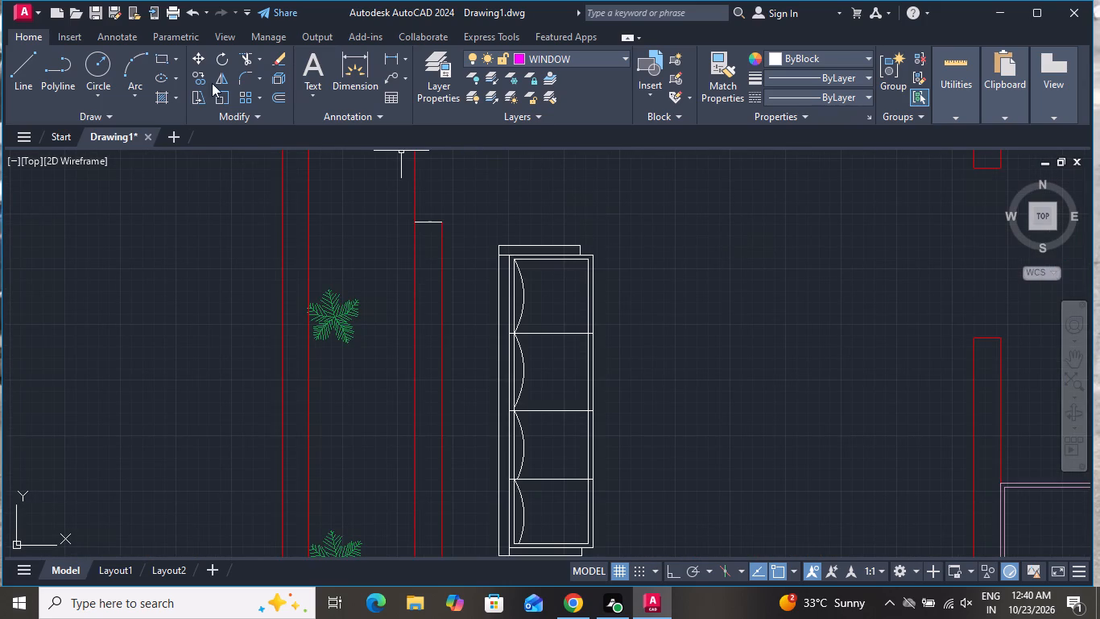
pyautogui.click(157, 50)
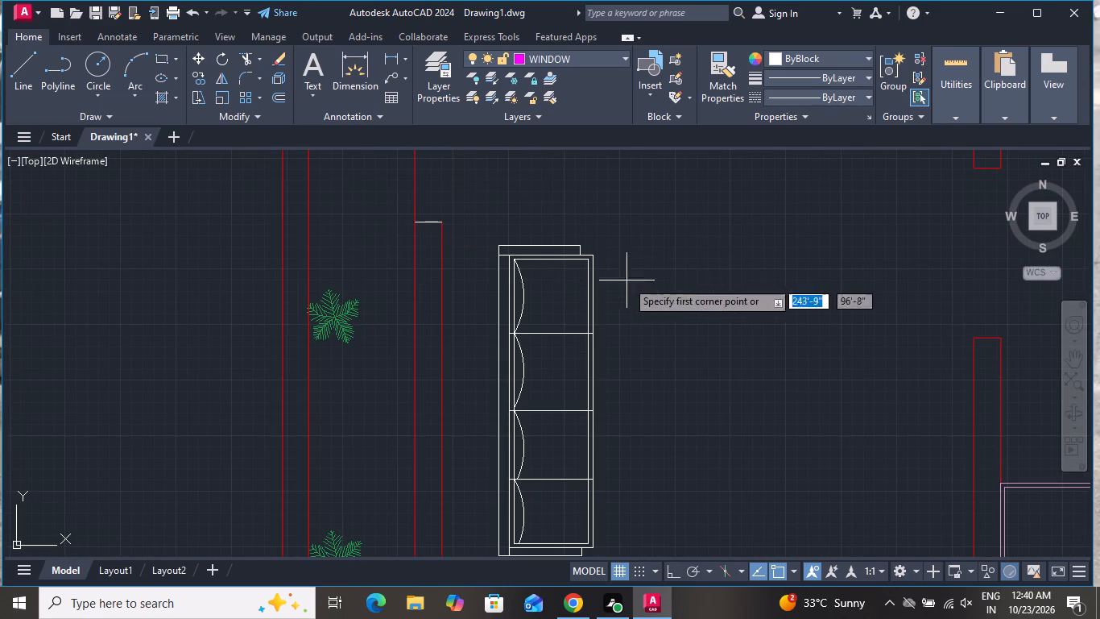
pyautogui.scroll(1, 689, 251)
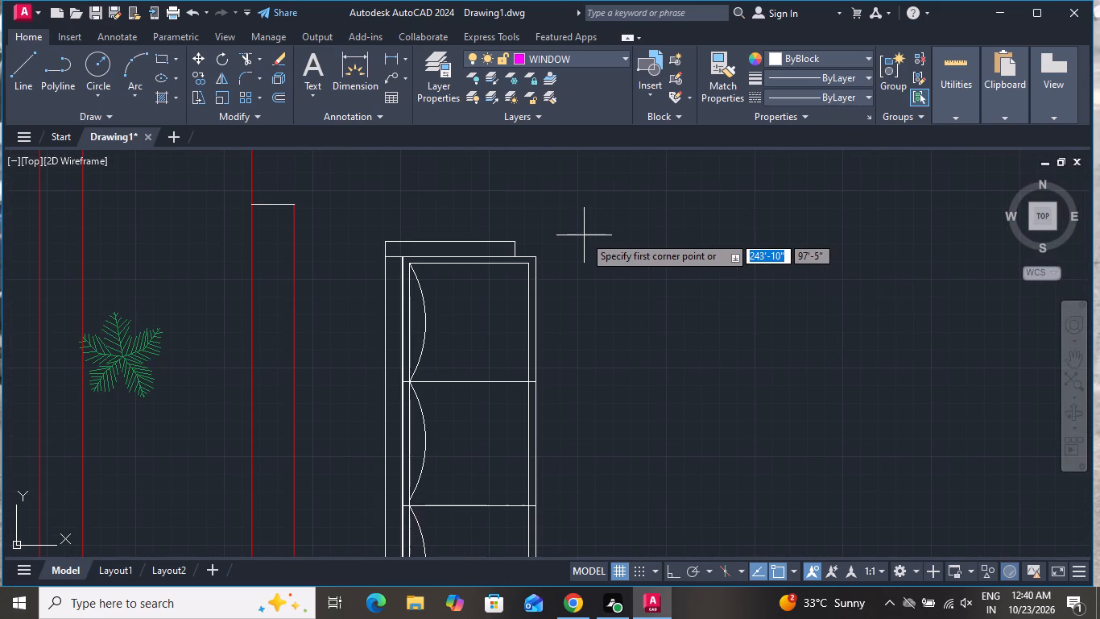
pyautogui.click(581, 191)
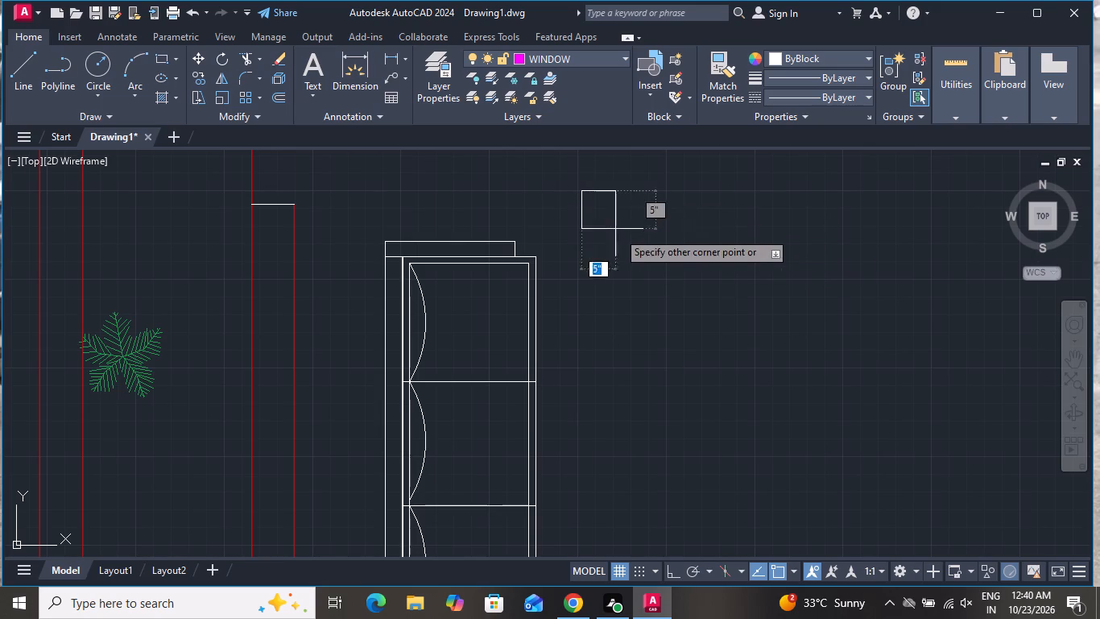
pyautogui.click(701, 258)
# Offset the new rectangle 1" inward.
pyautogui.write('O 1')
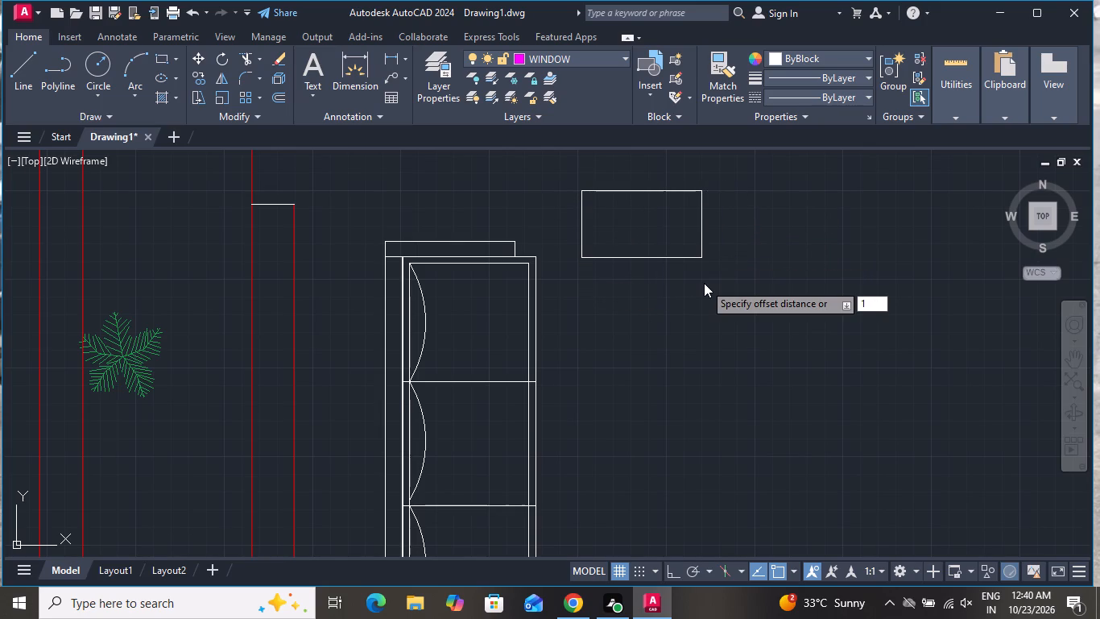
pyautogui.hotkey('shift', '"')
pyautogui.press('Return')
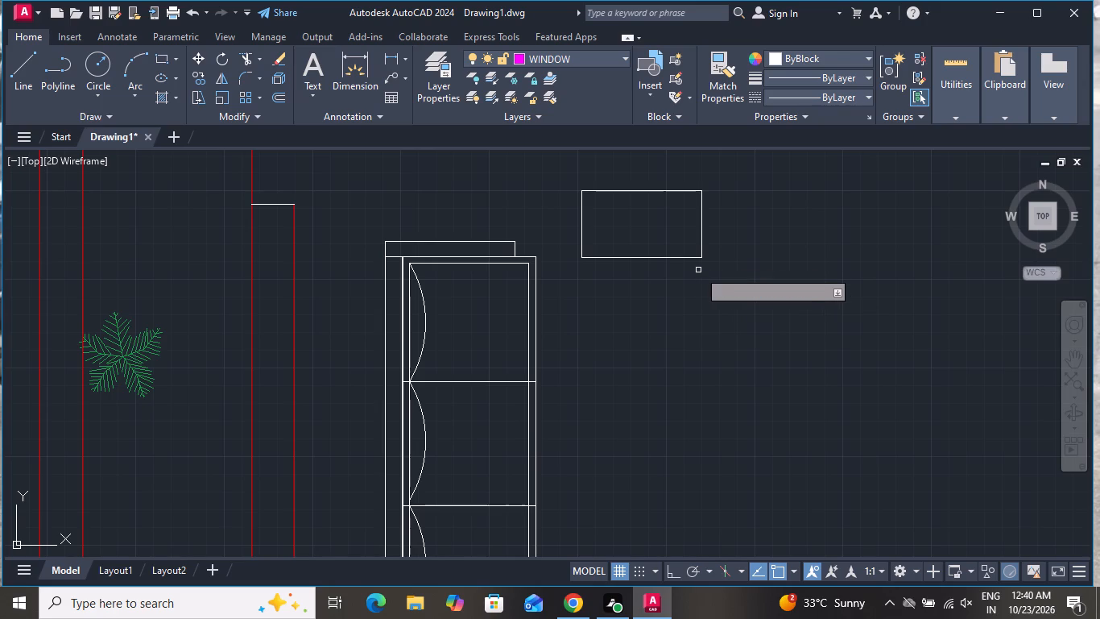
pyautogui.click(697, 257)
pyautogui.click(689, 245)
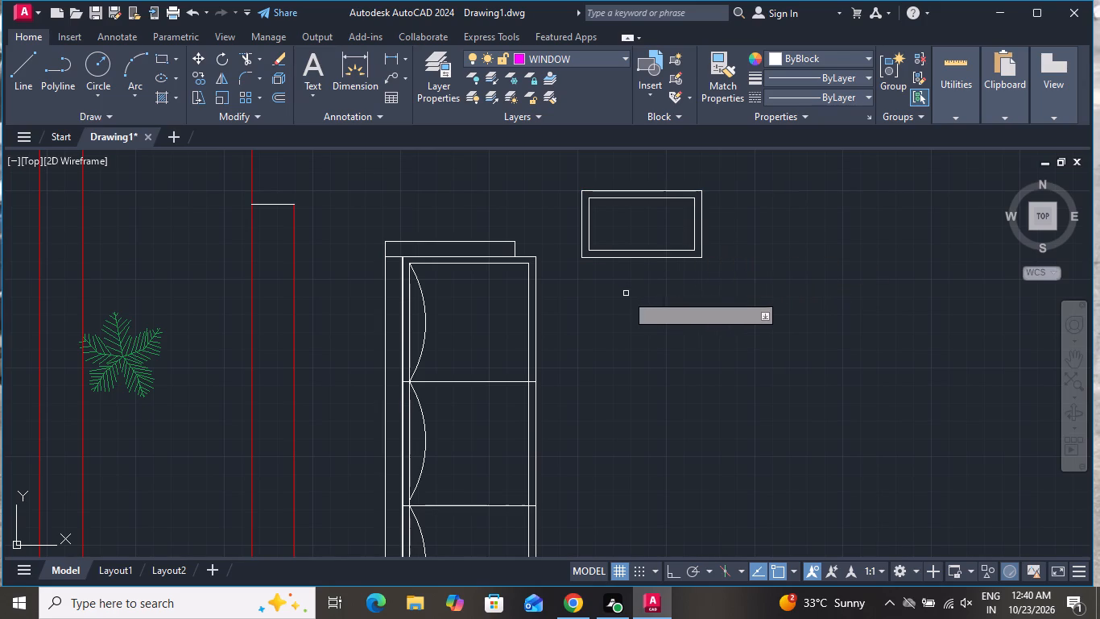
pyautogui.rightClick(625, 293)
pyautogui.click(659, 323)
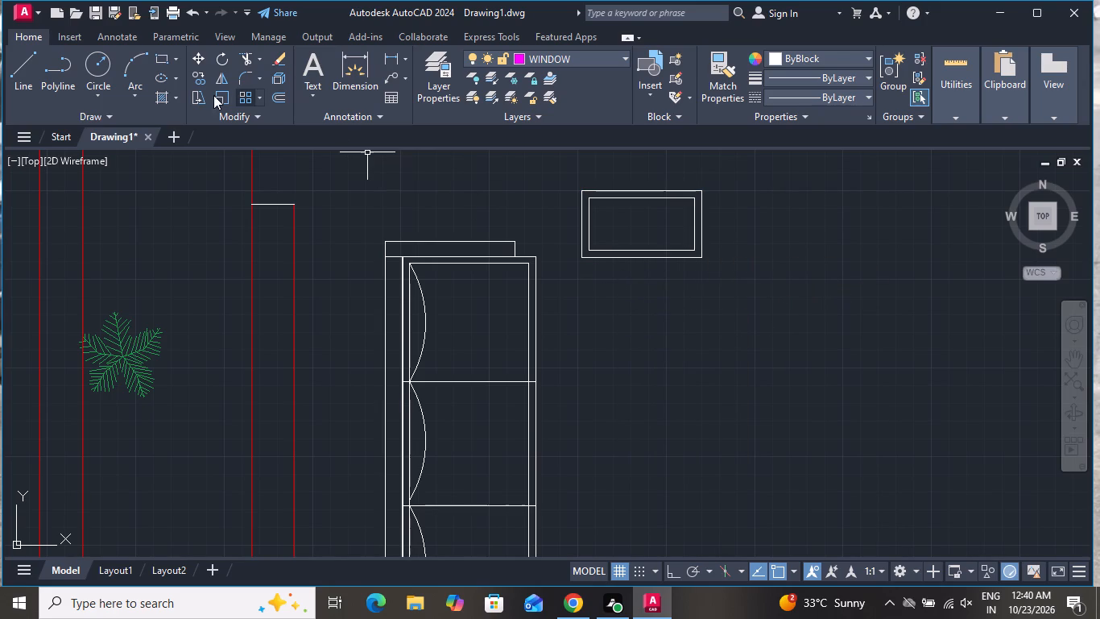
# Draw a vertical divider line about 9" long between the midpoints of the outer rectangle's upper and lower edges.
pyautogui.click(6, 70)
pyautogui.click(15, 62)
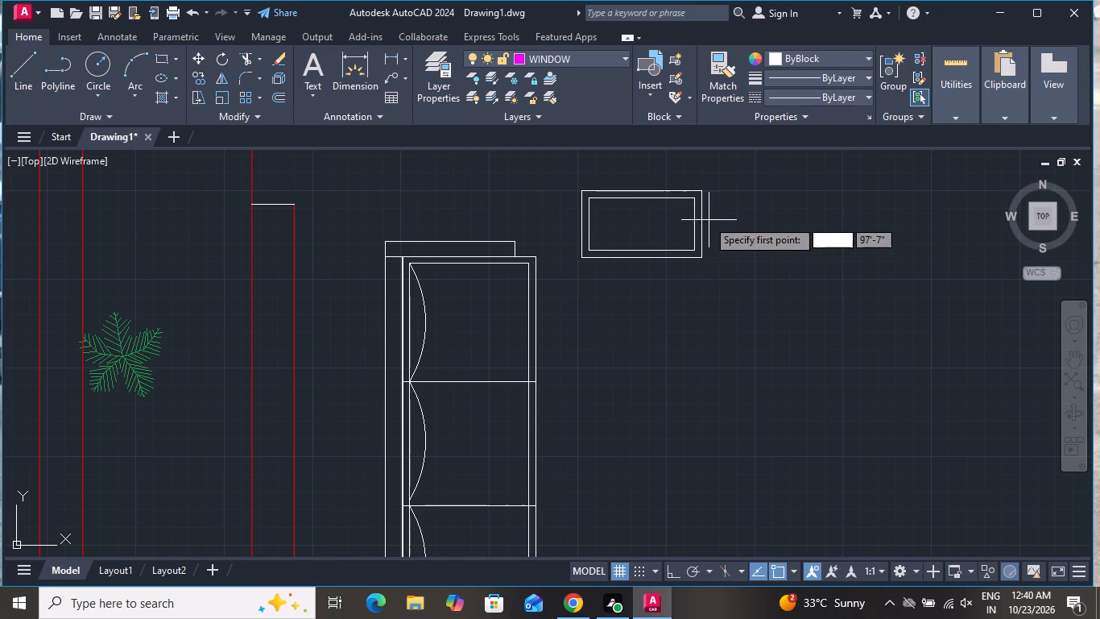
pyautogui.click(642, 188)
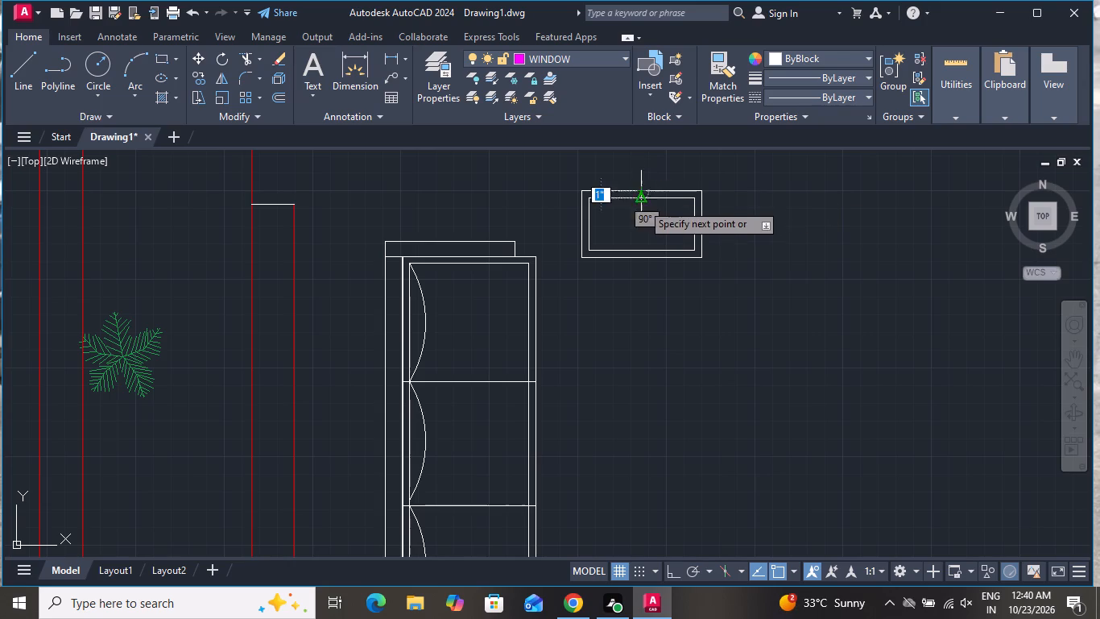
pyautogui.click(643, 260)
pyautogui.rightClick(643, 258)
pyautogui.click(672, 285)
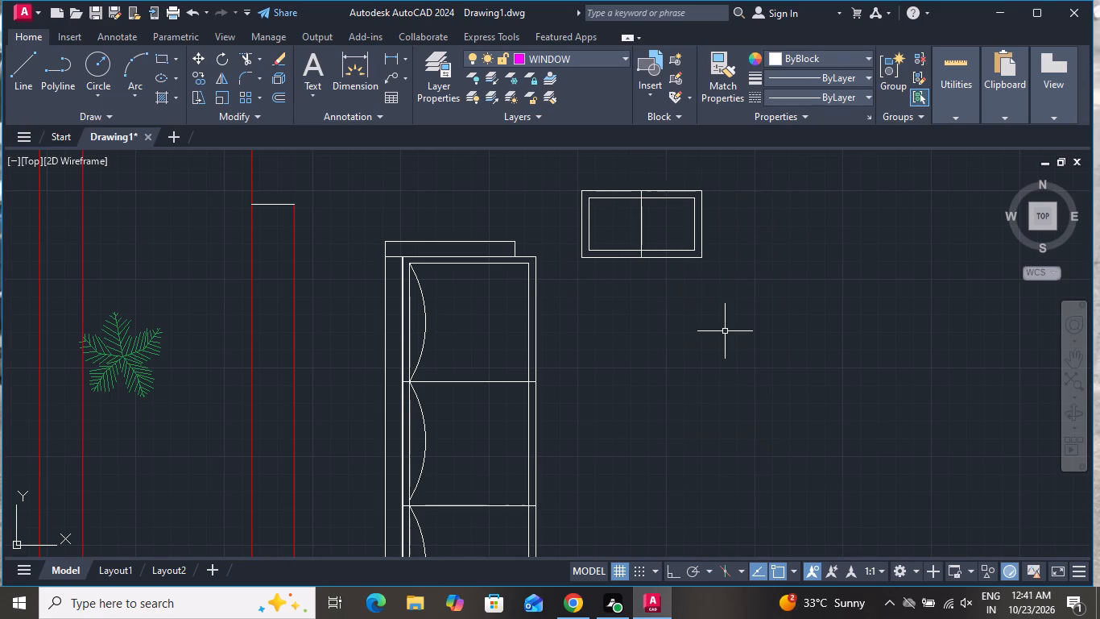
# Draw an armrest rectangle about 1" by 9" against the two-seater's side facing the large sofa, projecting above its upper edge.
pyautogui.click(167, 59)
pyautogui.scroll(2, 558, 223)
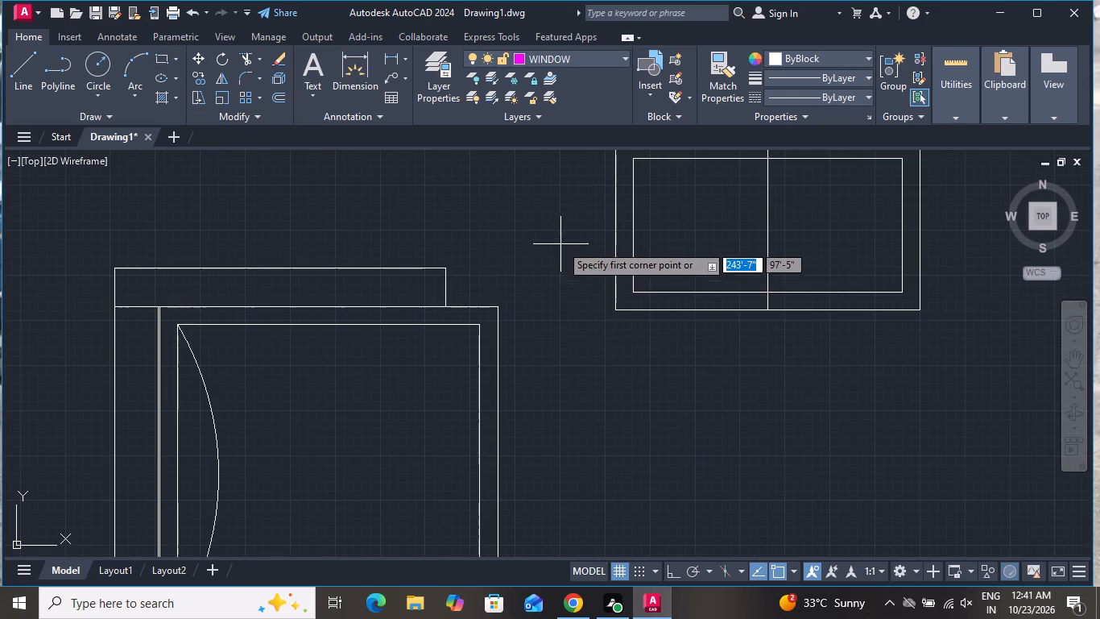
pyautogui.click(614, 276)
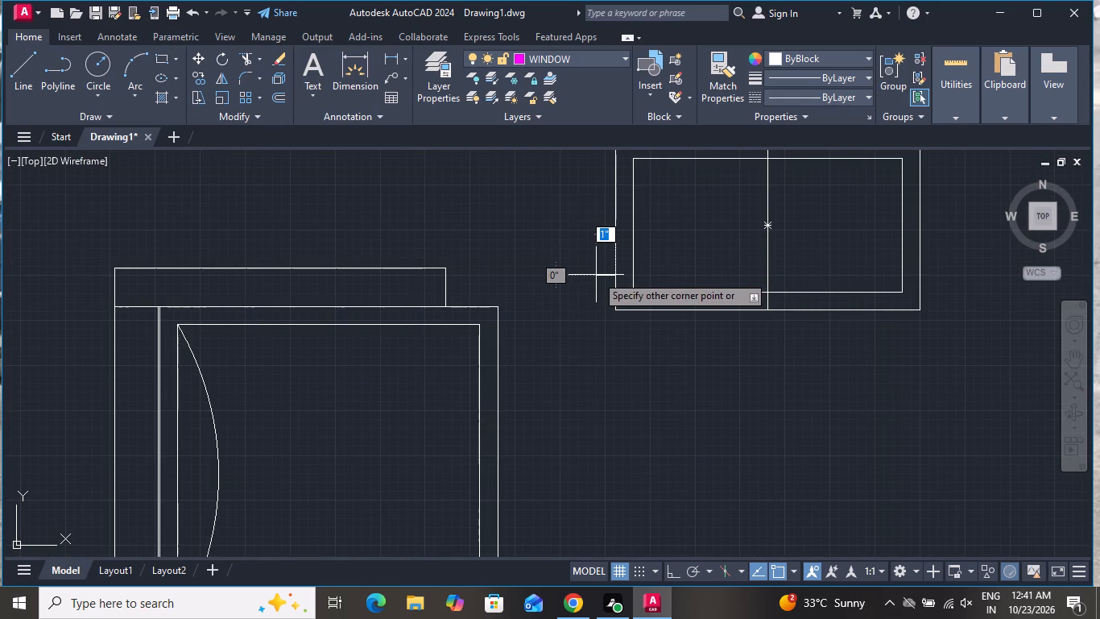
pyautogui.scroll(-1, 567, 261)
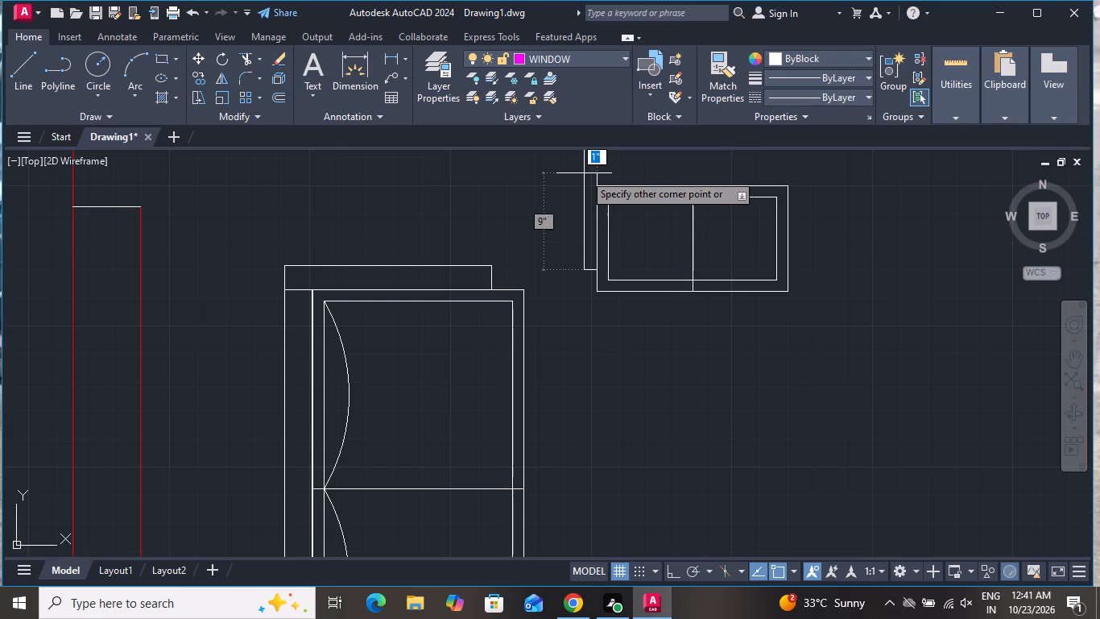
pyautogui.click(584, 170)
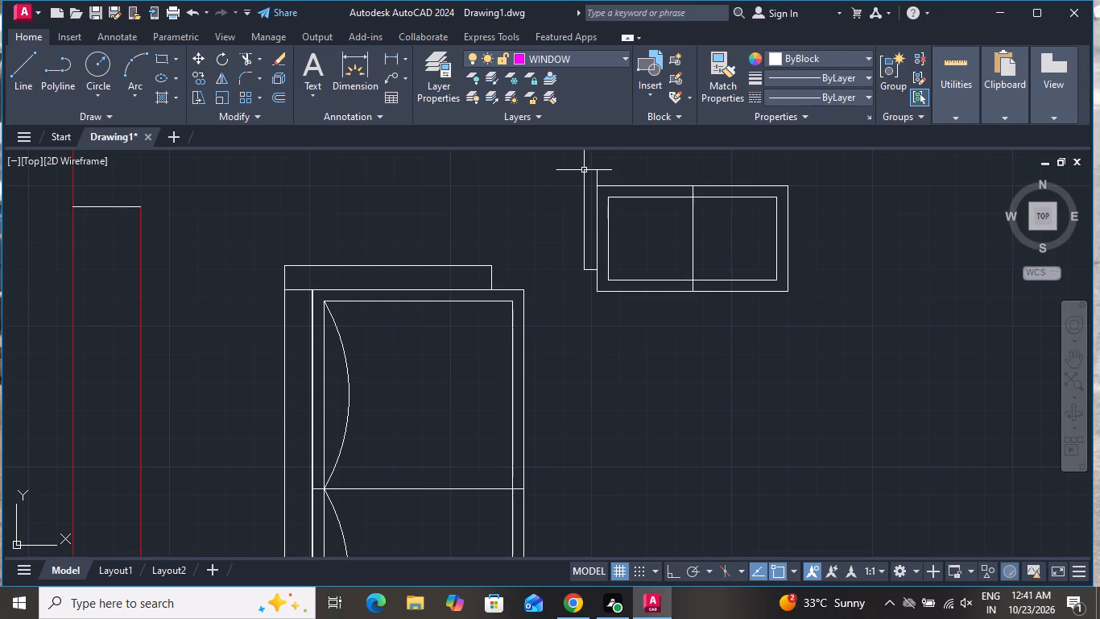
# Draw a backrest rectangle about 1'-5" by 1" from the armrest's upper inner corner to the seat rectangle's far upper corner.
pyautogui.click(158, 52)
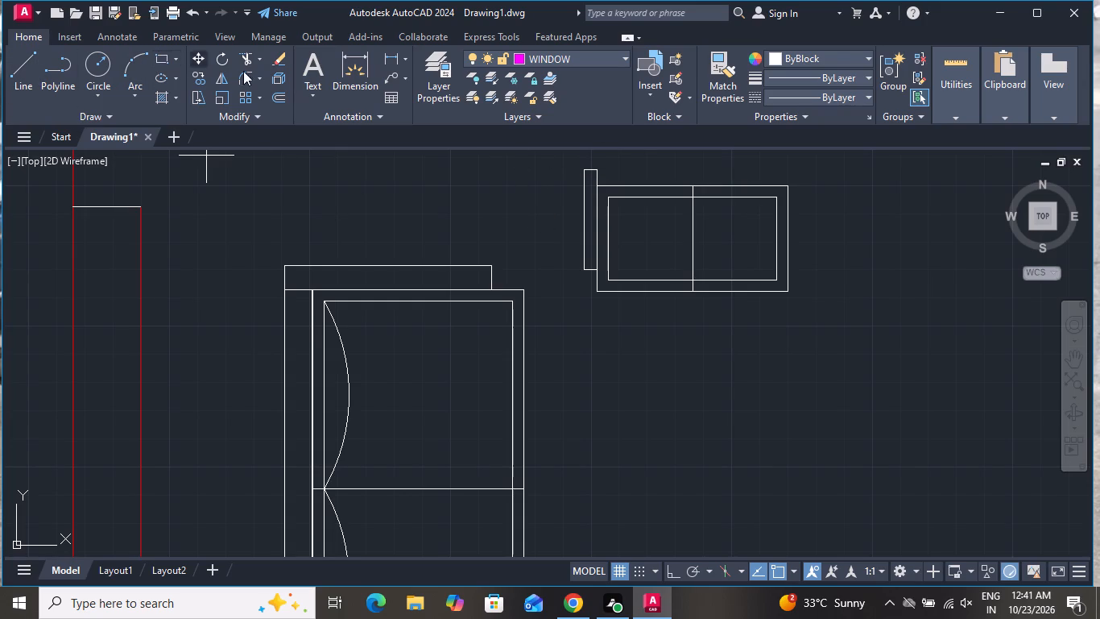
pyautogui.click(159, 55)
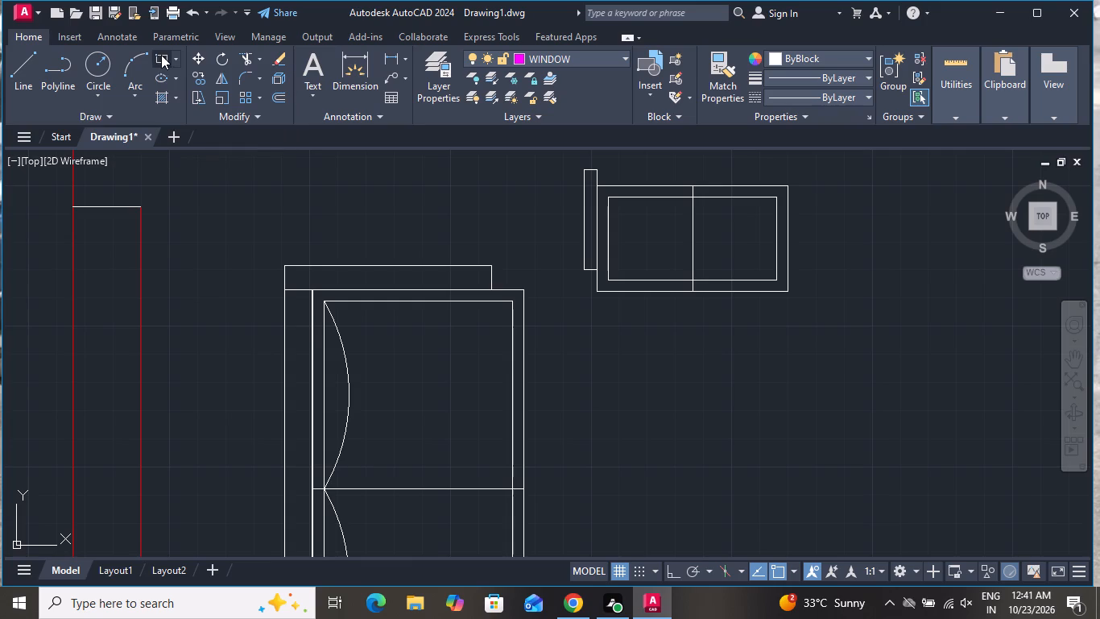
pyautogui.scroll(4, 625, 142)
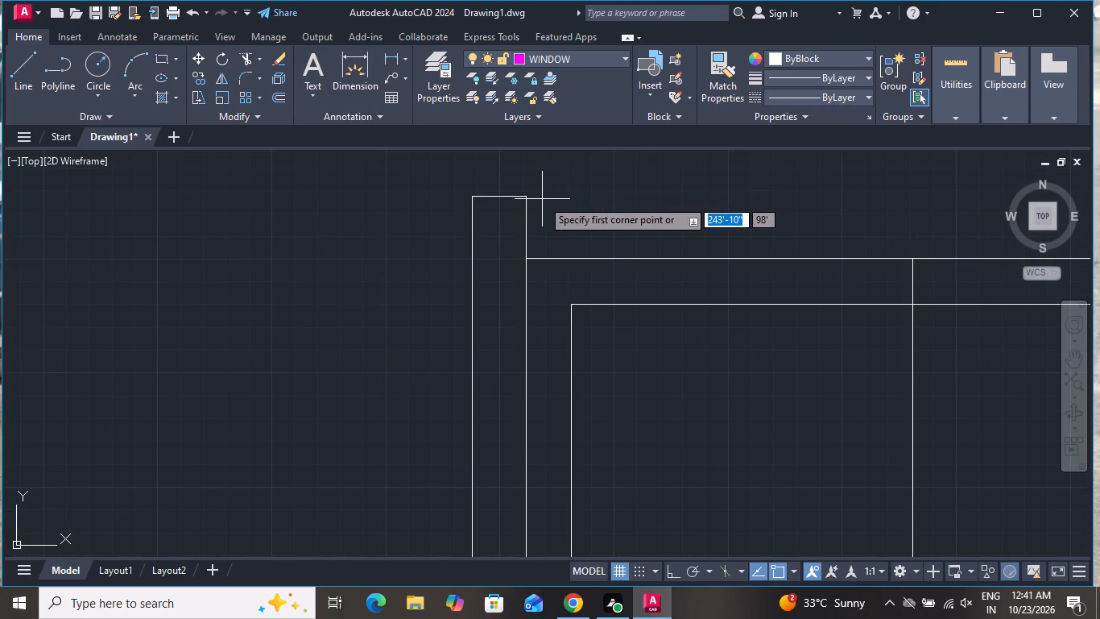
pyautogui.click(524, 195)
pyautogui.scroll(-2, 567, 239)
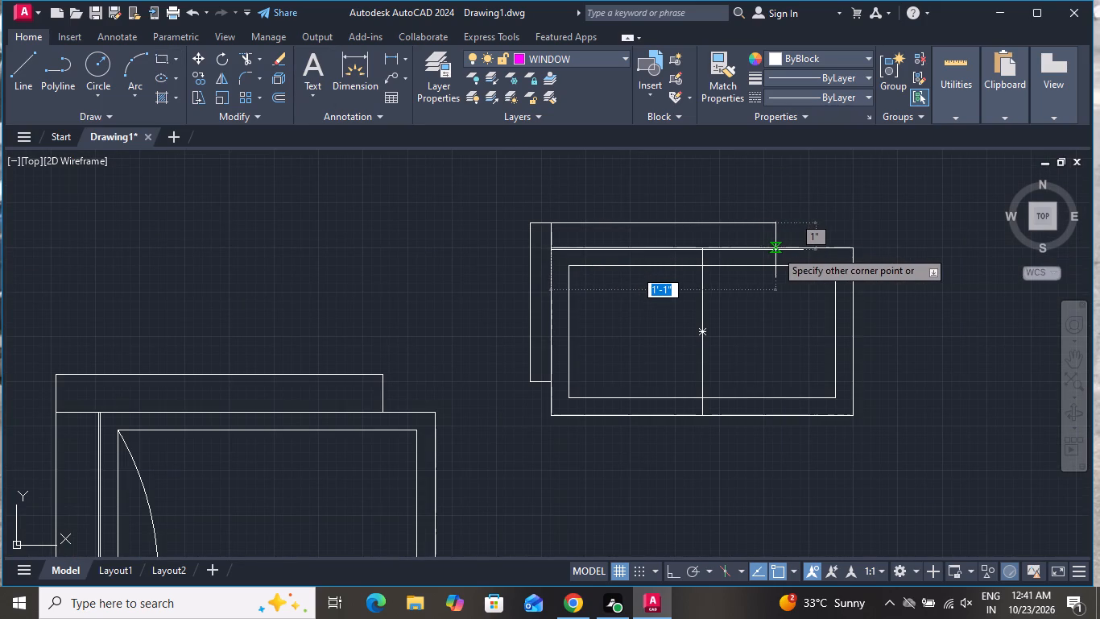
pyautogui.click(852, 249)
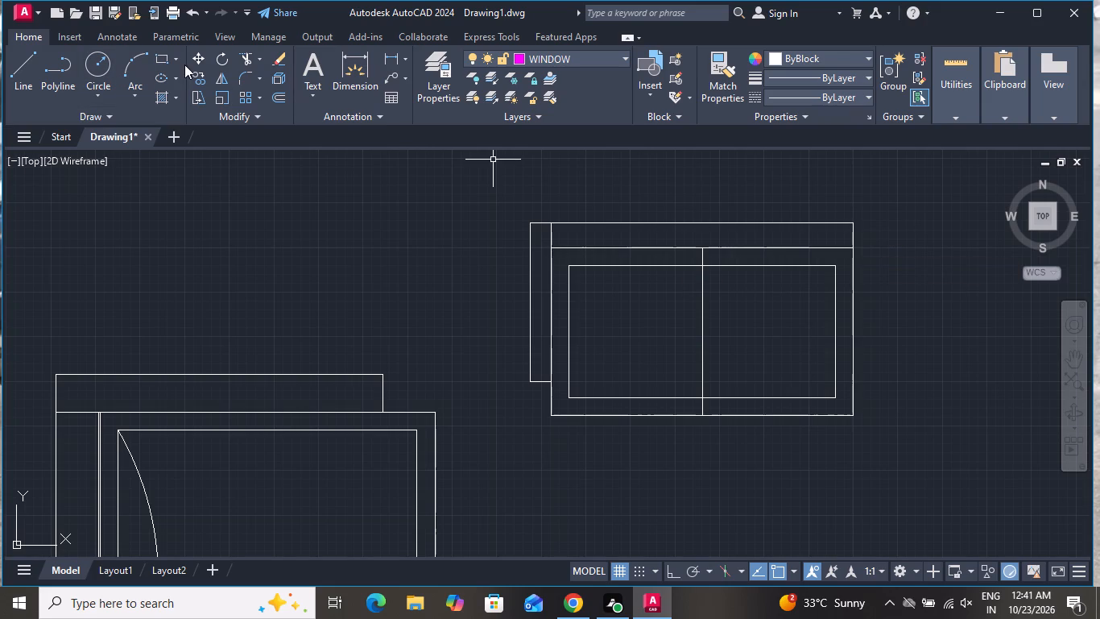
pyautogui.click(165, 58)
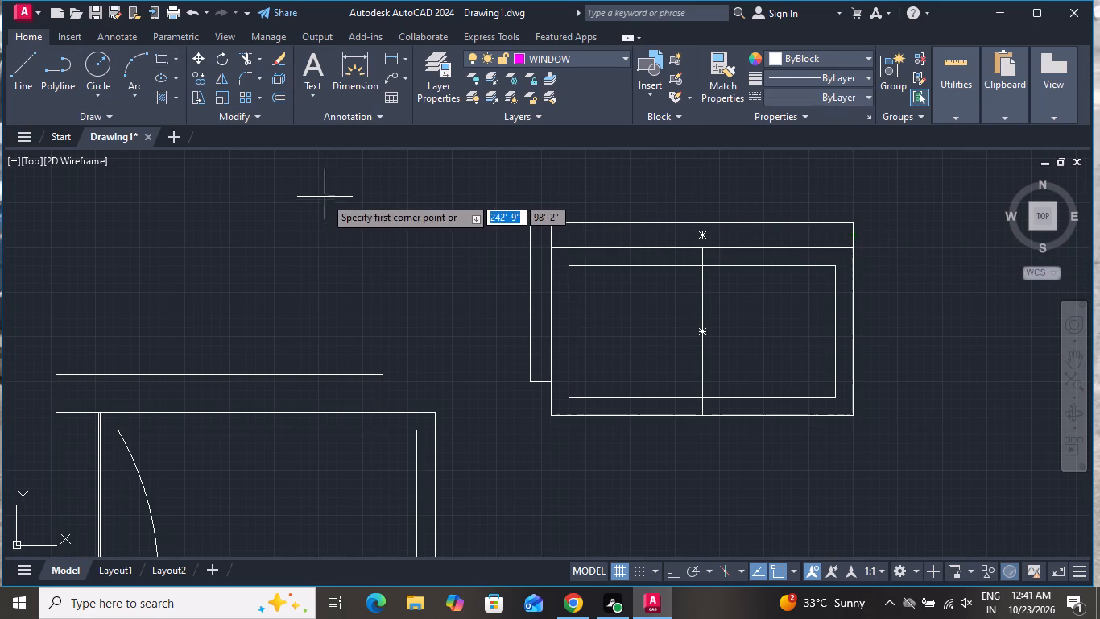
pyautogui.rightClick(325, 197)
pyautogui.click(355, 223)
# Copy the armrest from its upper outer corner to the backrest's far upper corner, on the two-seater's opposite side.
pyautogui.click(544, 237)
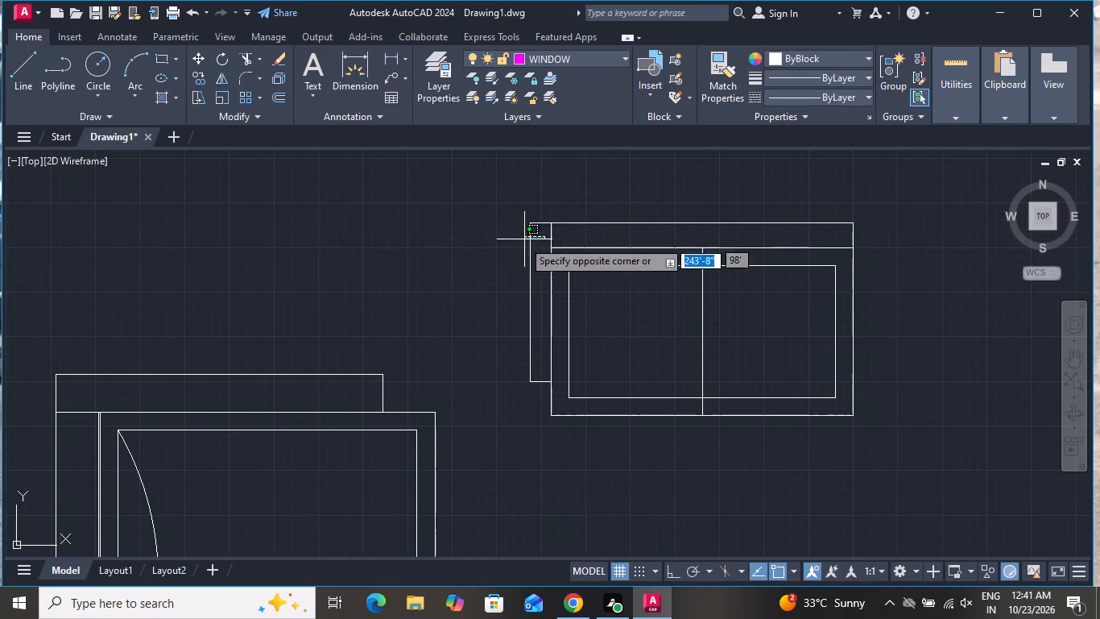
pyautogui.click(523, 242)
pyautogui.click(198, 75)
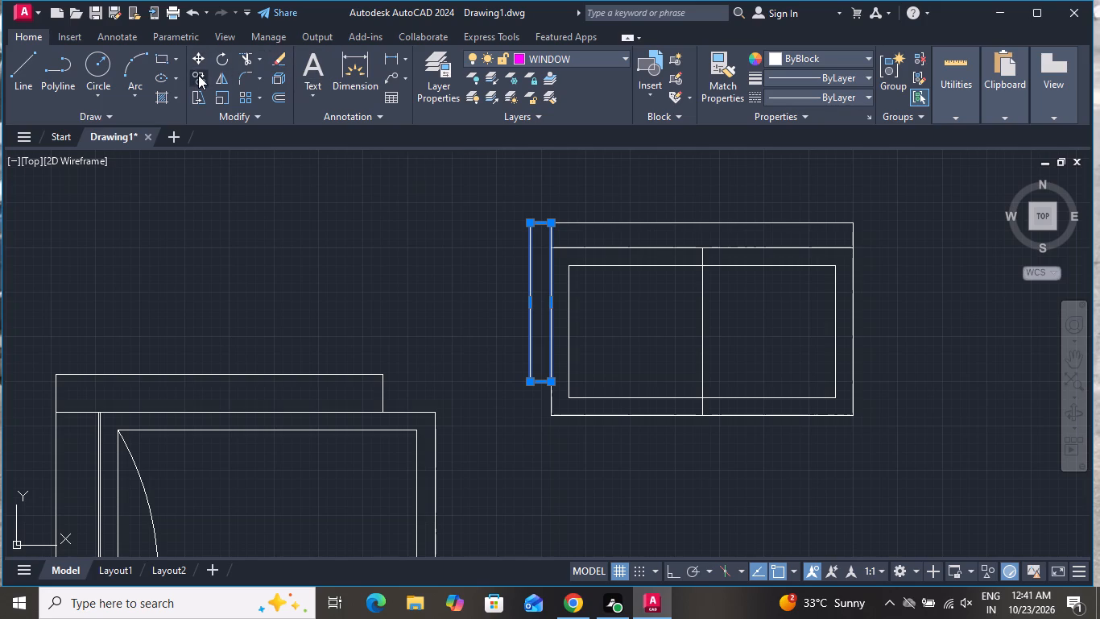
pyautogui.click(526, 218)
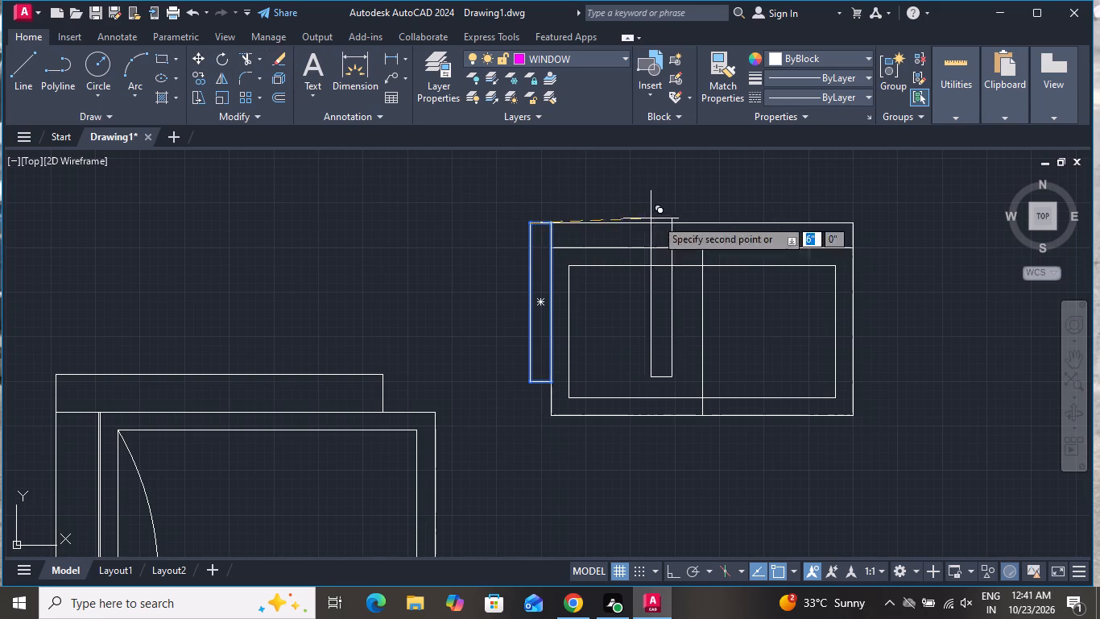
pyautogui.click(850, 223)
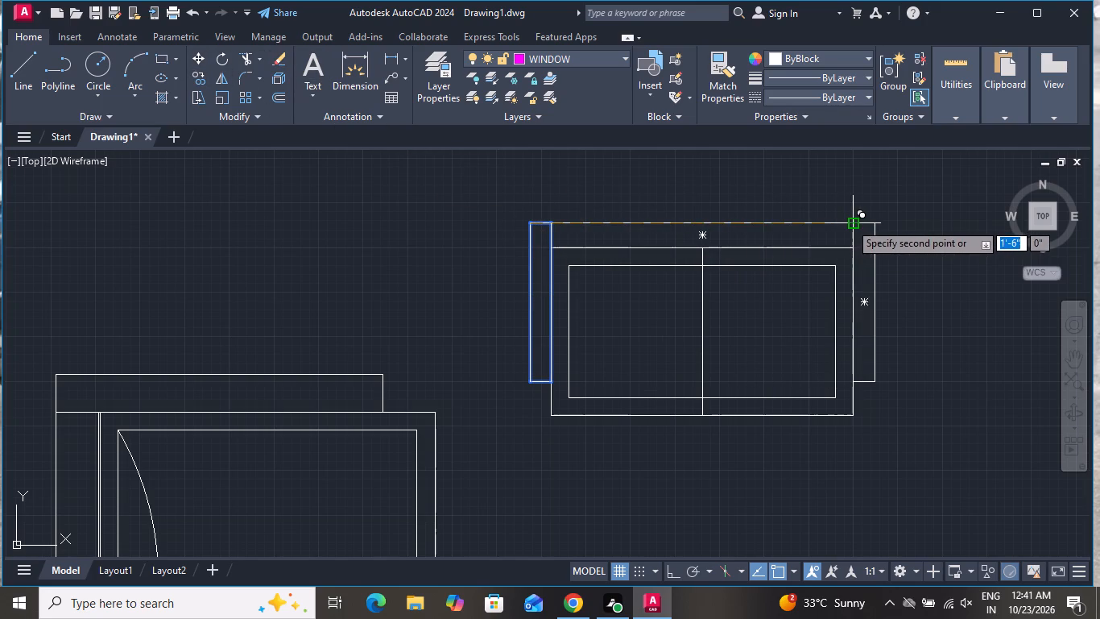
pyautogui.rightClick(643, 271)
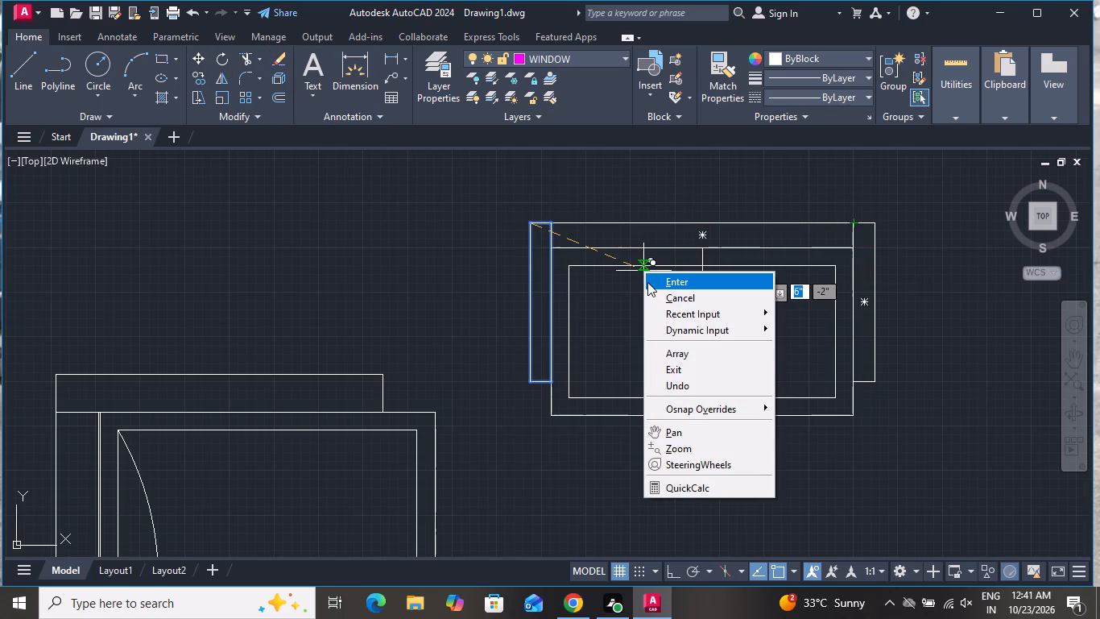
pyautogui.click(650, 286)
pyautogui.scroll(-2, 627, 271)
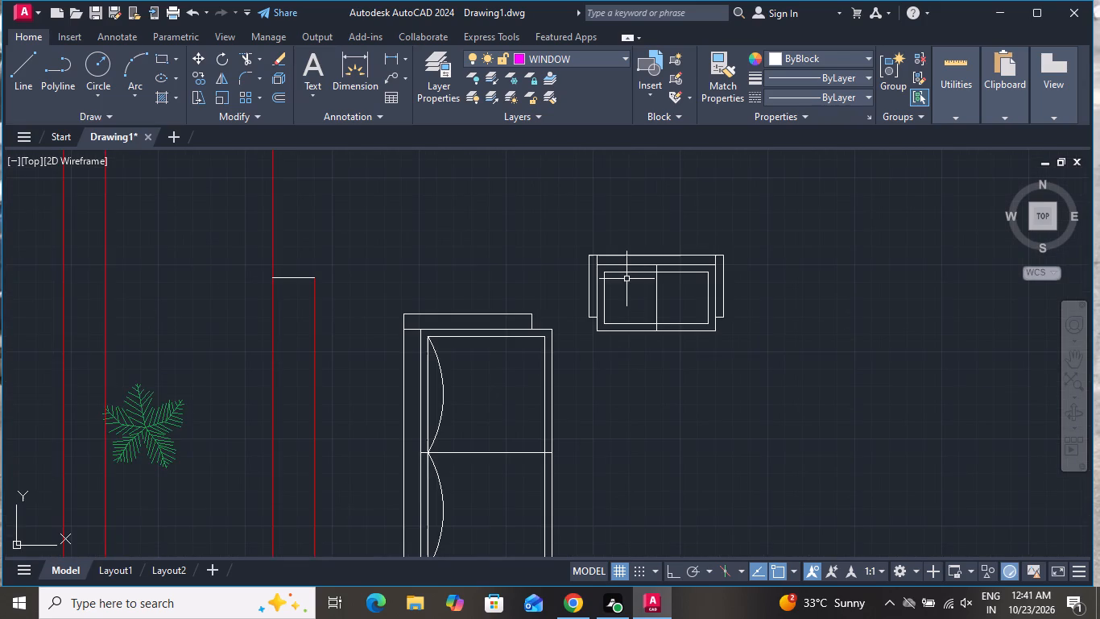
# Draw a three-point arc from the left cushion's upper outer corner through the divider, ending on the two-seater's backrest outer edge.
pyautogui.scroll(-1, 627, 279)
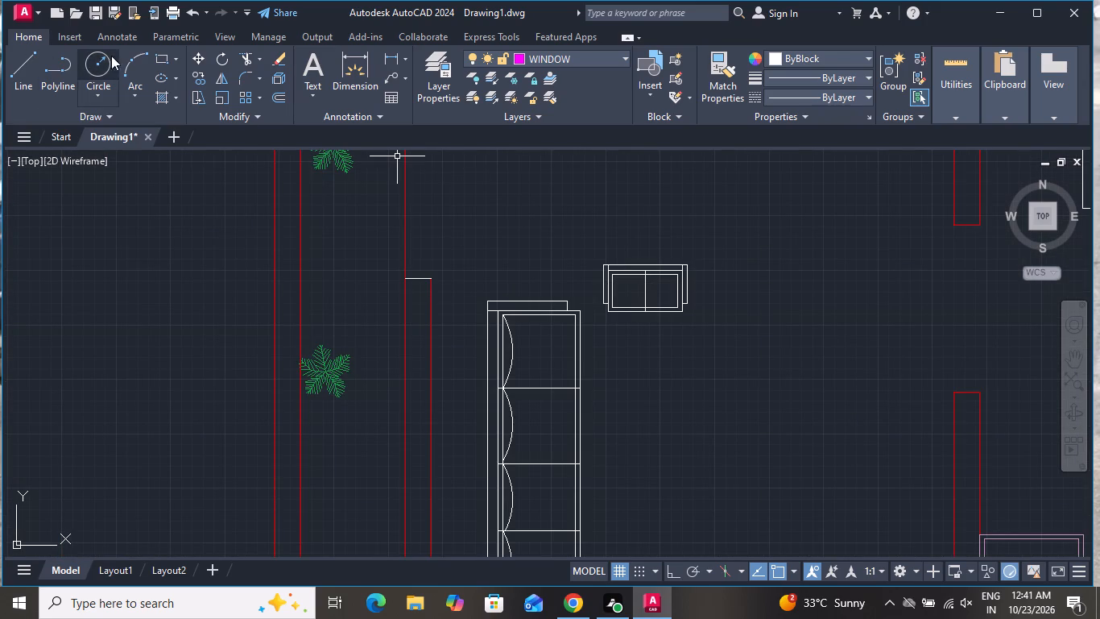
pyautogui.click(125, 57)
pyautogui.scroll(2, 617, 259)
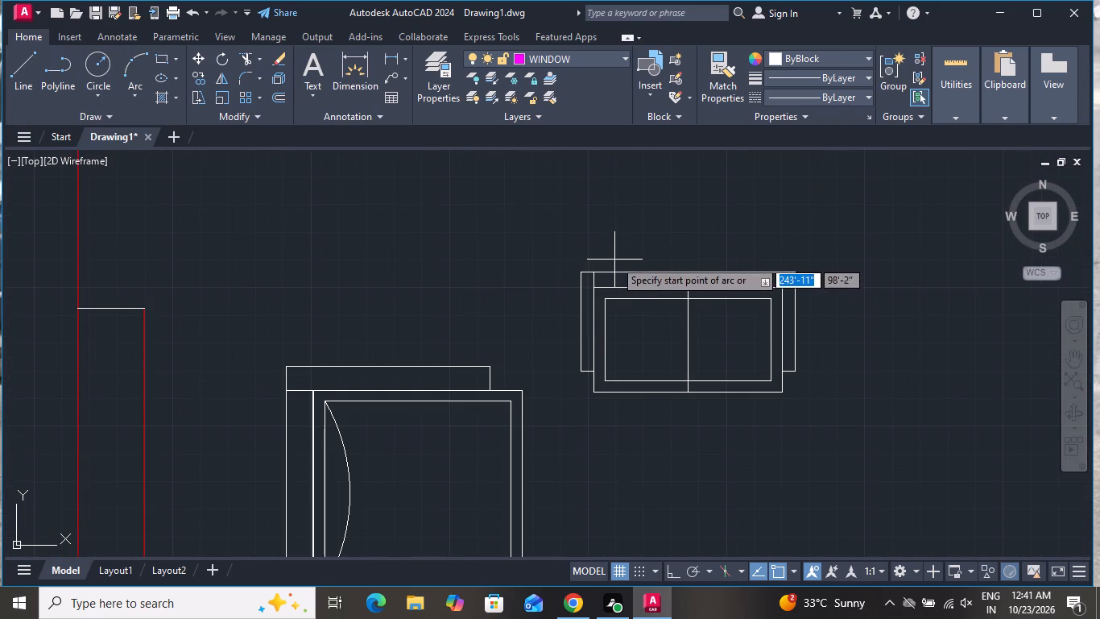
pyautogui.scroll(2, 612, 329)
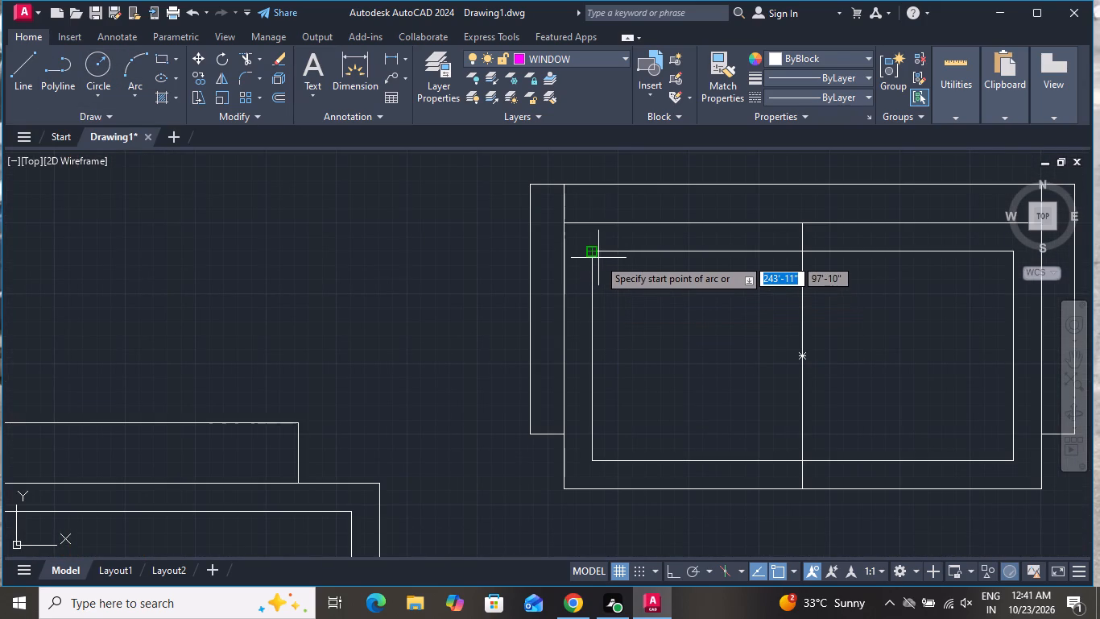
pyautogui.click(594, 251)
pyautogui.click(801, 251)
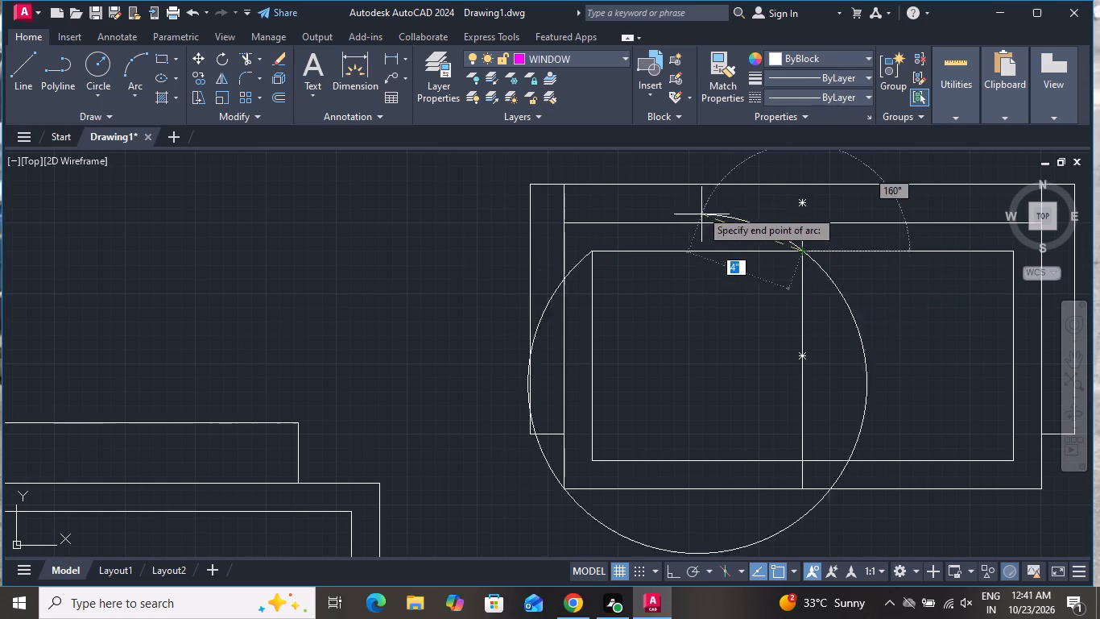
pyautogui.click(858, 192)
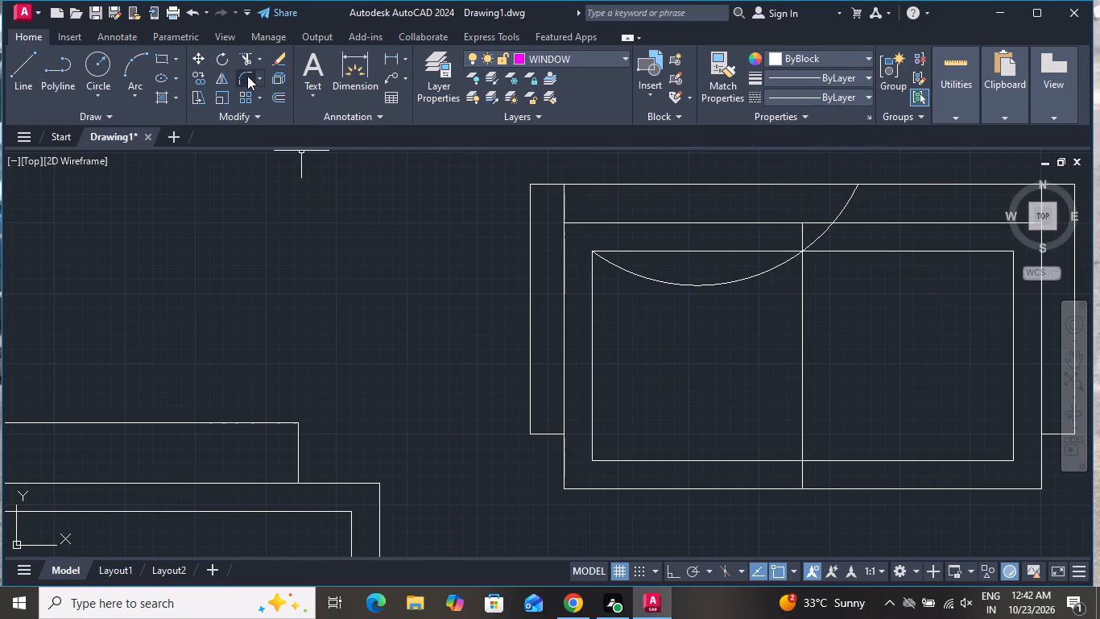
# Trim the arc portions beyond the divider so the curve spans only the two-seater's left cushion.
pyautogui.click(243, 56)
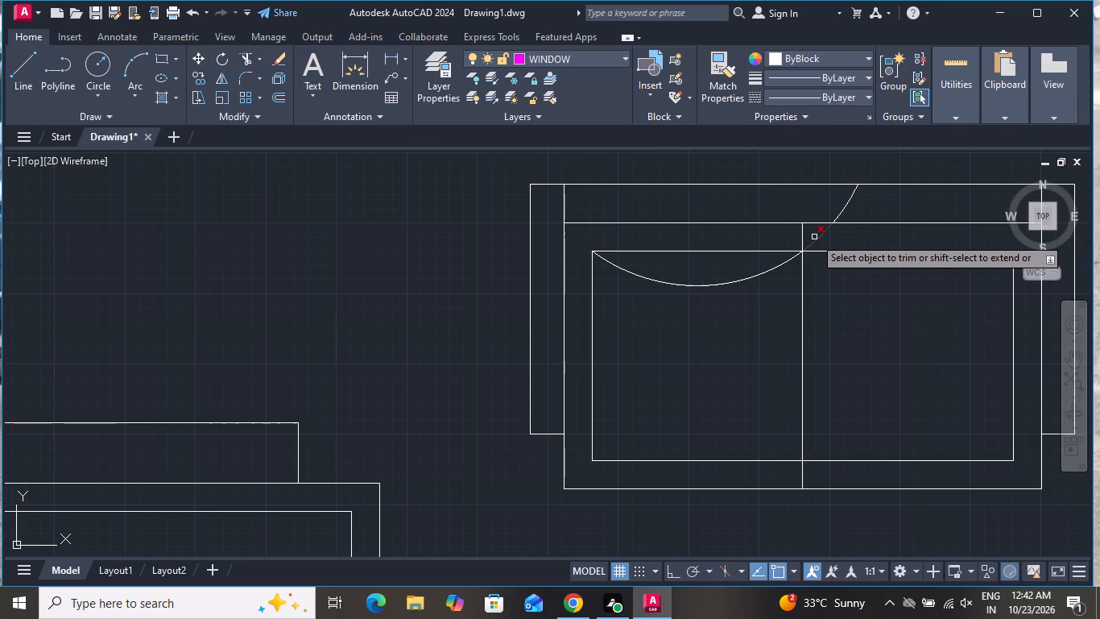
pyautogui.click(814, 236)
pyautogui.click(839, 236)
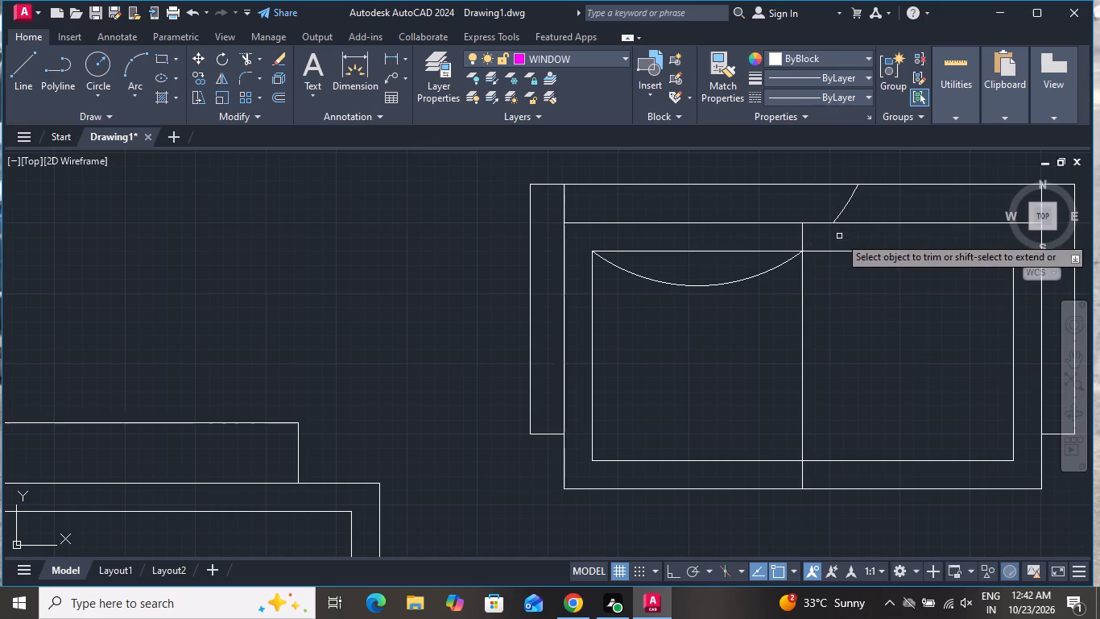
pyautogui.click(850, 204)
pyautogui.rightClick(629, 388)
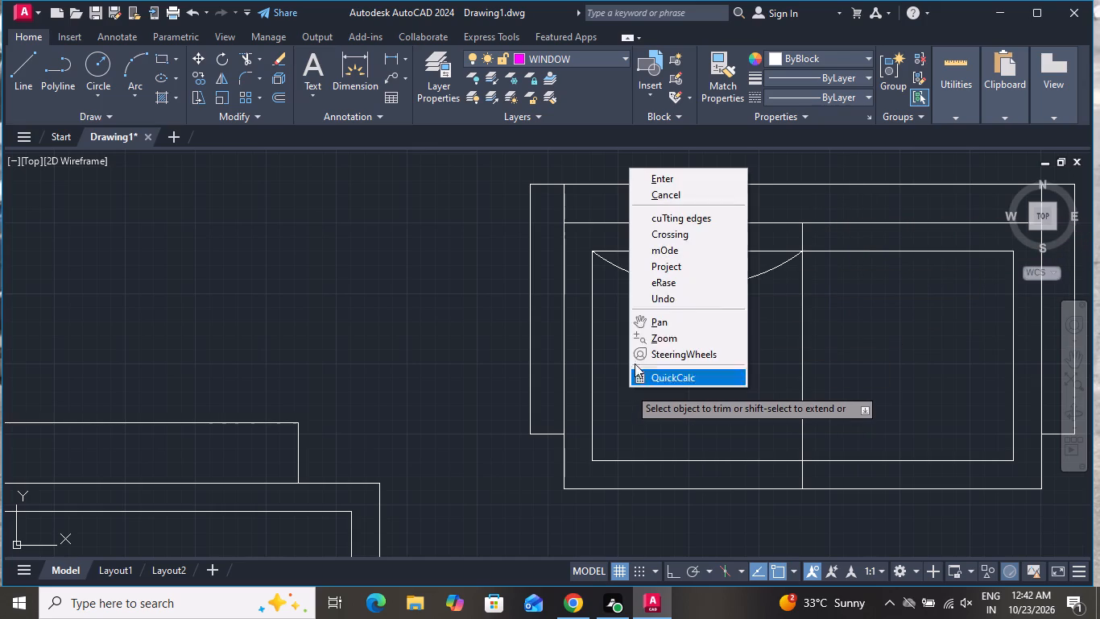
pyautogui.click(651, 190)
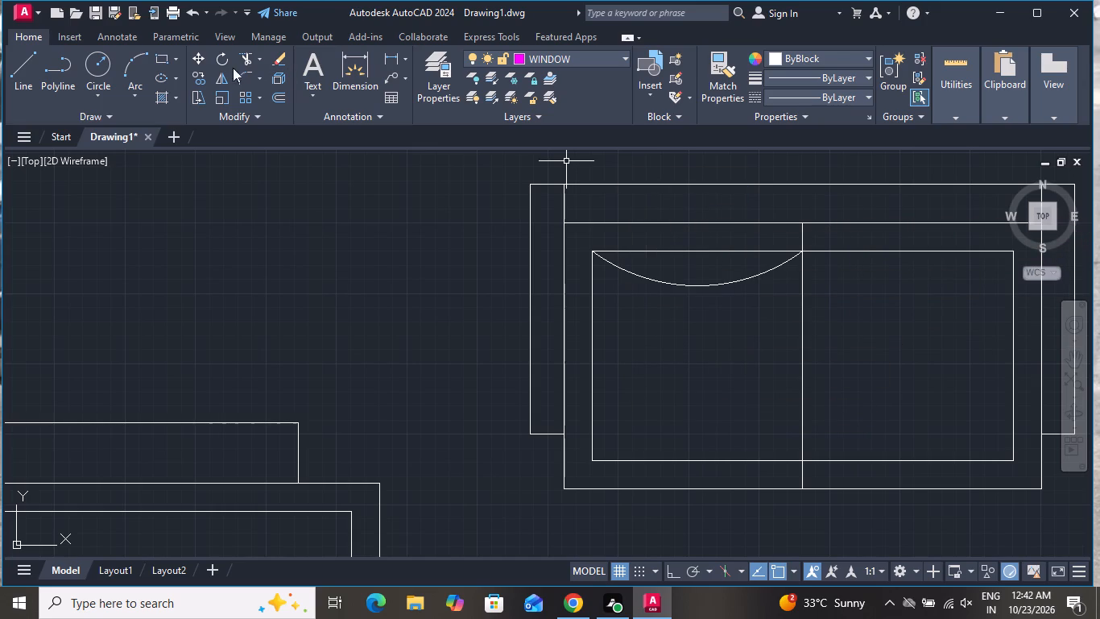
# Draw a matching three-point arc from the divider through the right cushion's upper outer corner to the seat rectangle's upper corner.
pyautogui.click(130, 67)
pyautogui.scroll(-1, 379, 252)
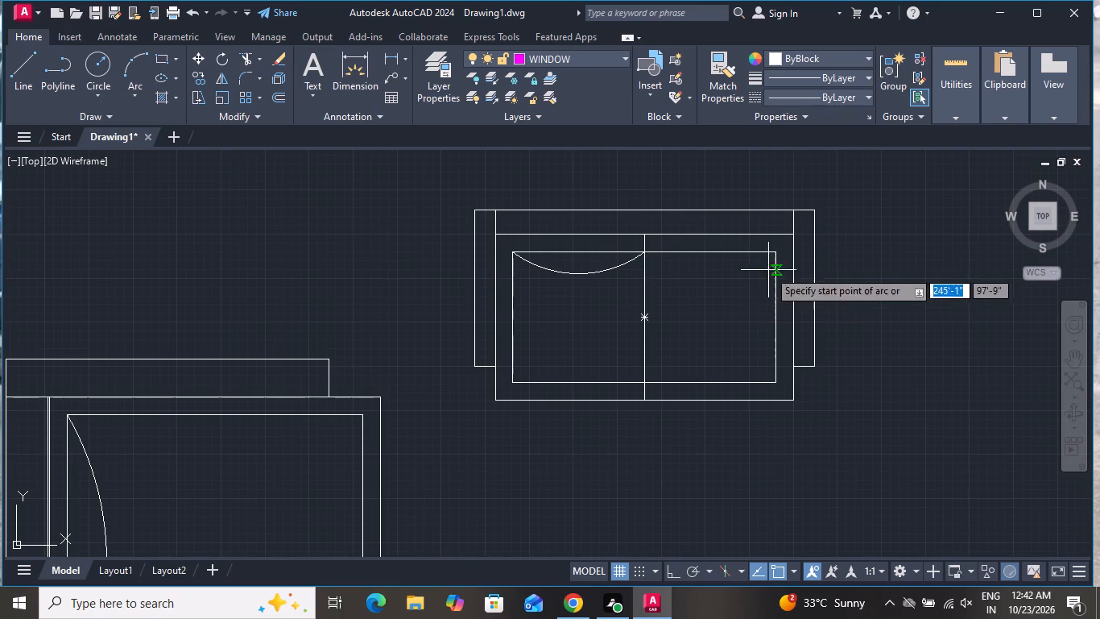
pyautogui.scroll(3, 713, 265)
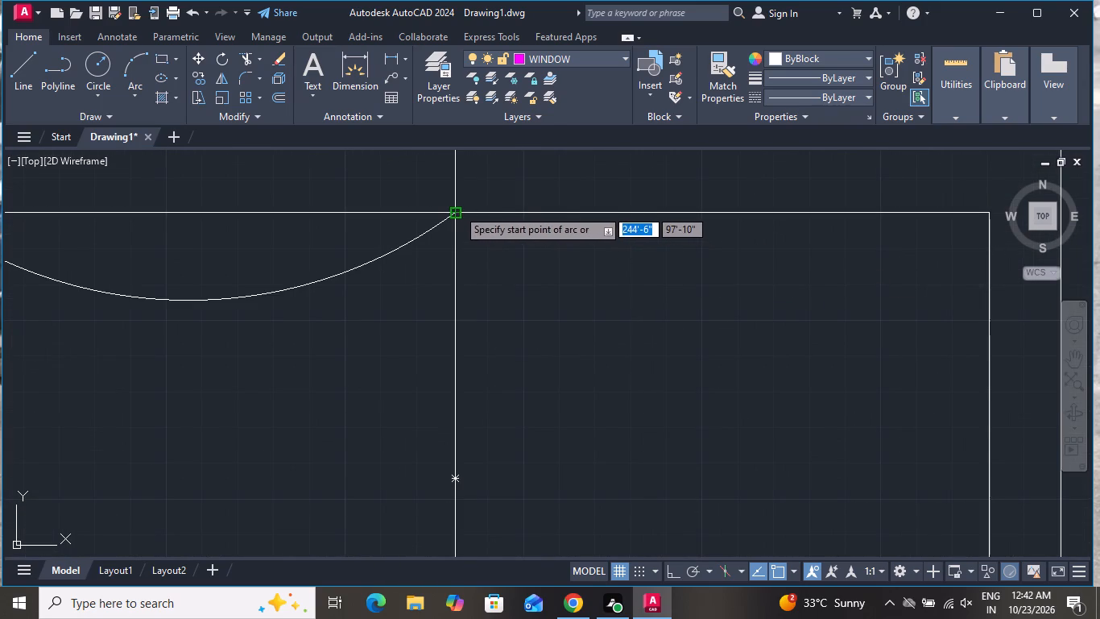
pyautogui.click(457, 208)
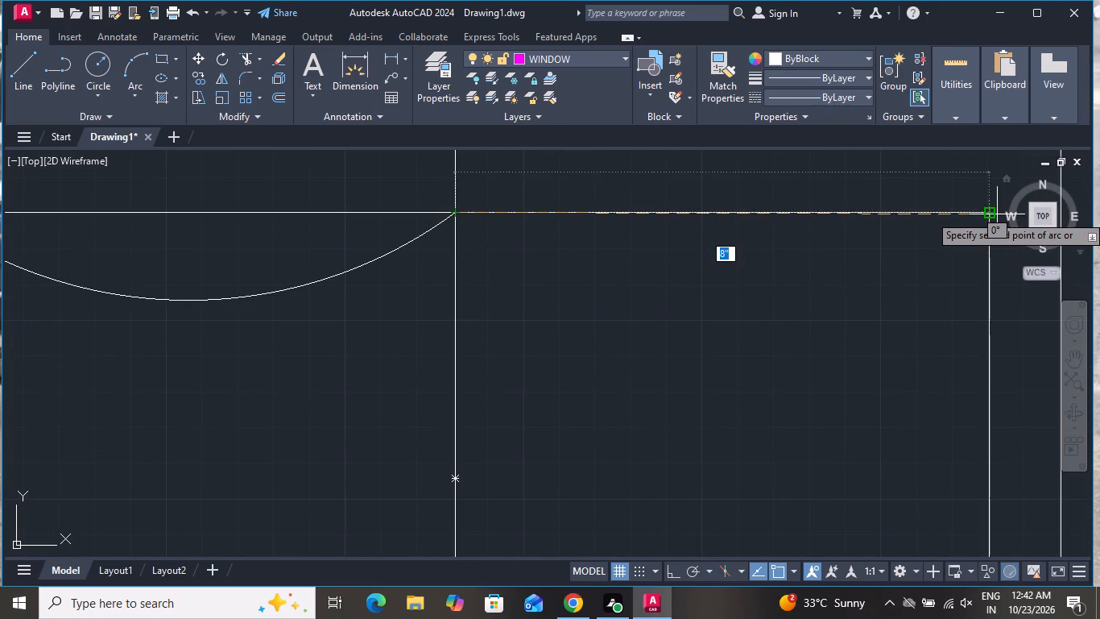
pyautogui.click(989, 213)
pyautogui.scroll(-2, 940, 280)
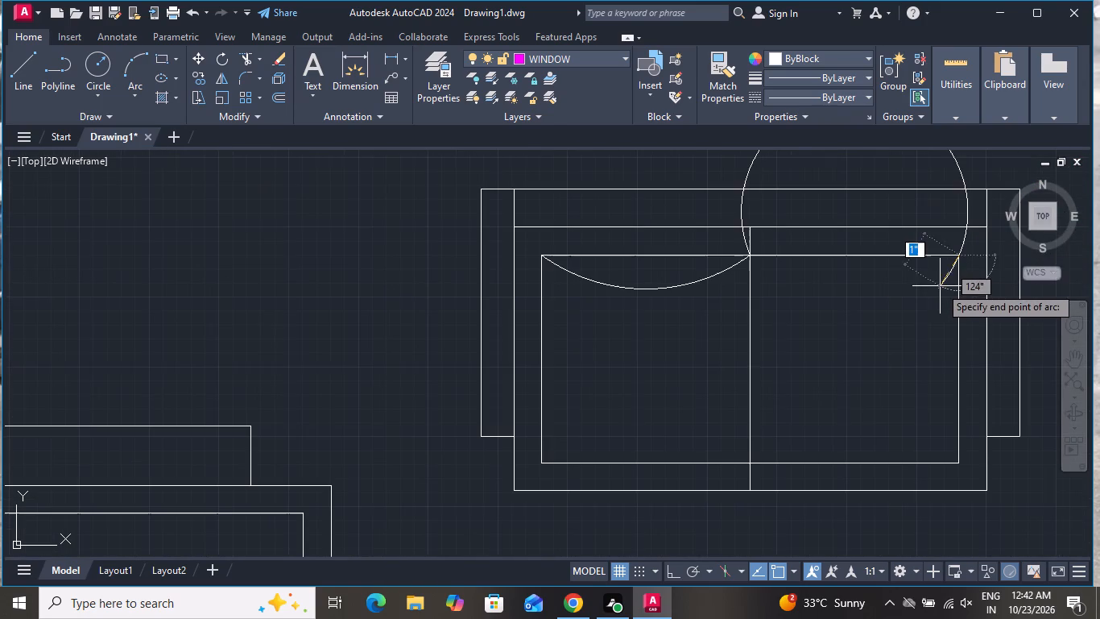
pyautogui.scroll(-1, 940, 303)
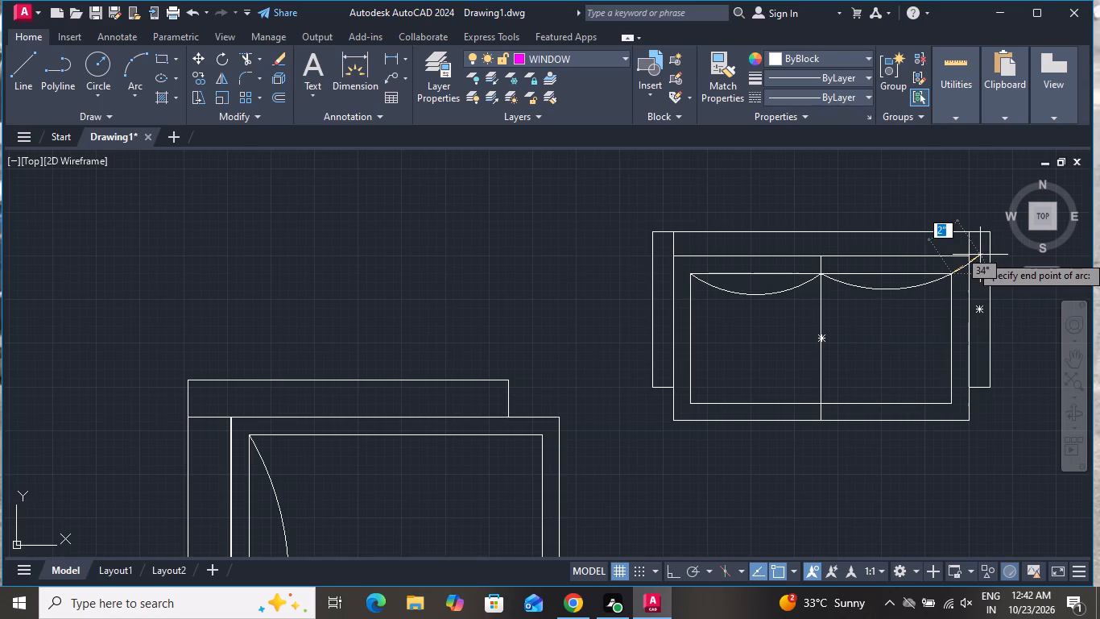
pyautogui.click(975, 255)
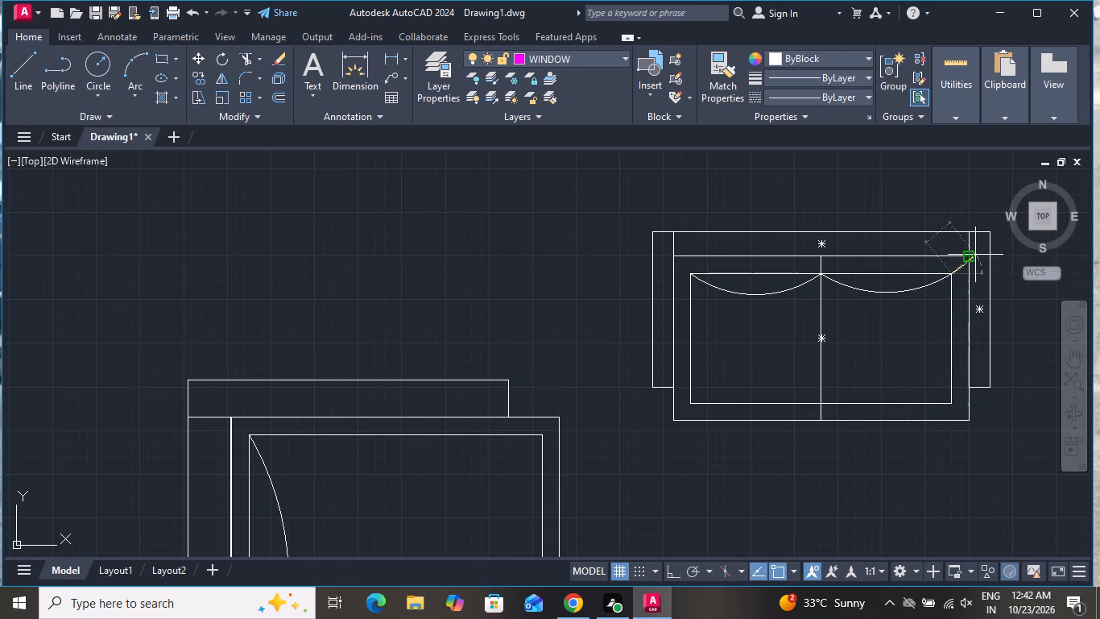
# Trim the second arc's excess beyond the two-seater's right cushion corner.
pyautogui.click(249, 53)
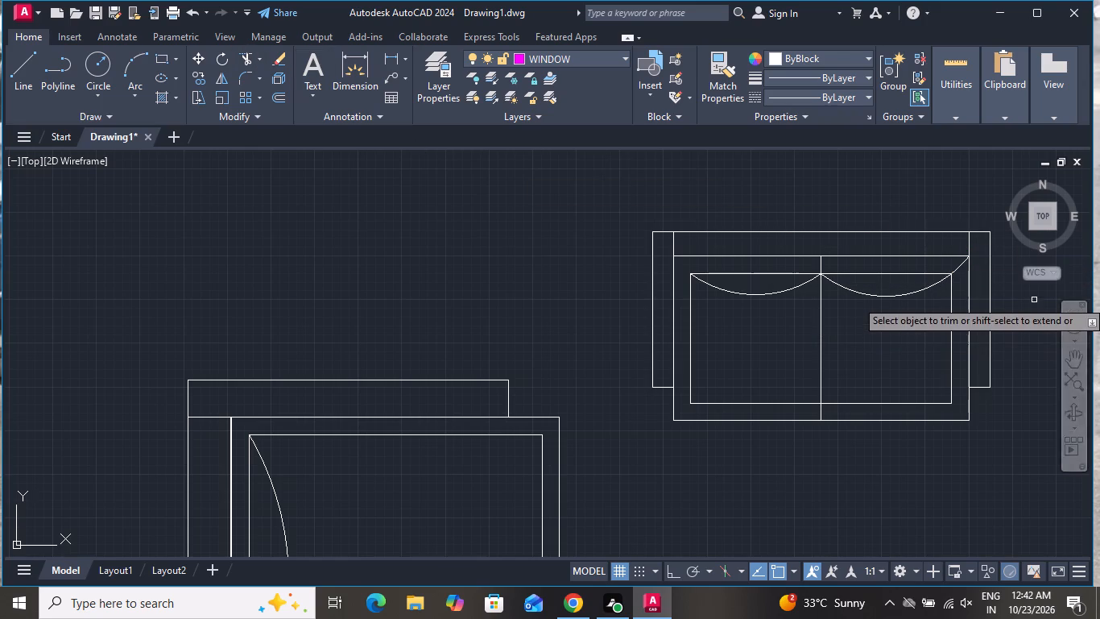
pyautogui.scroll(2, 974, 271)
pyautogui.click(945, 268)
pyautogui.click(938, 264)
pyautogui.click(936, 261)
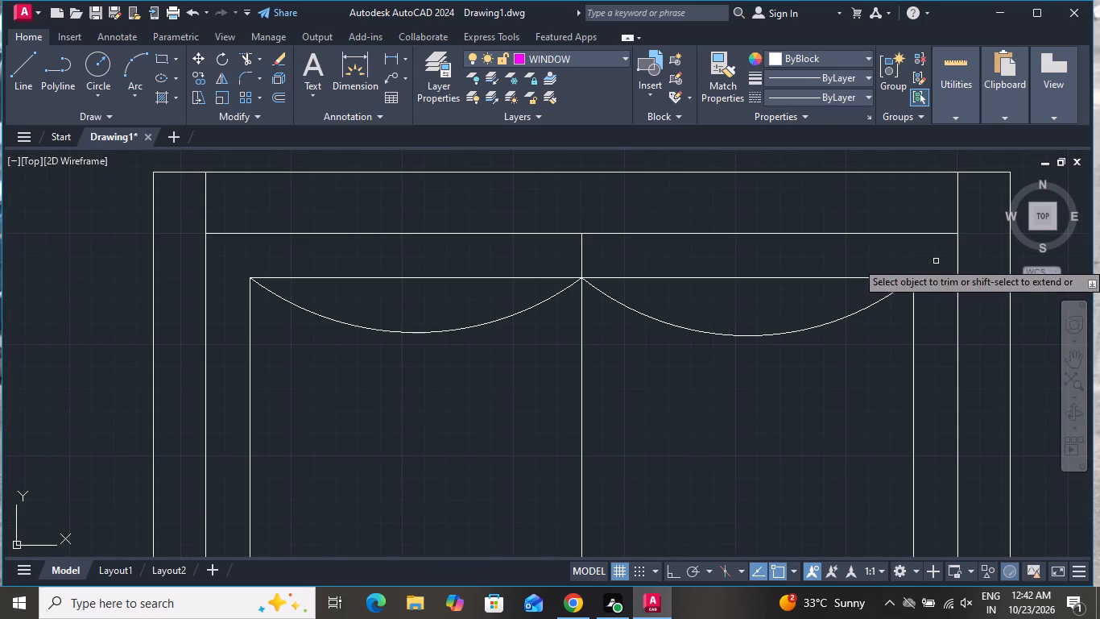
pyautogui.rightClick(792, 359)
pyautogui.click(826, 385)
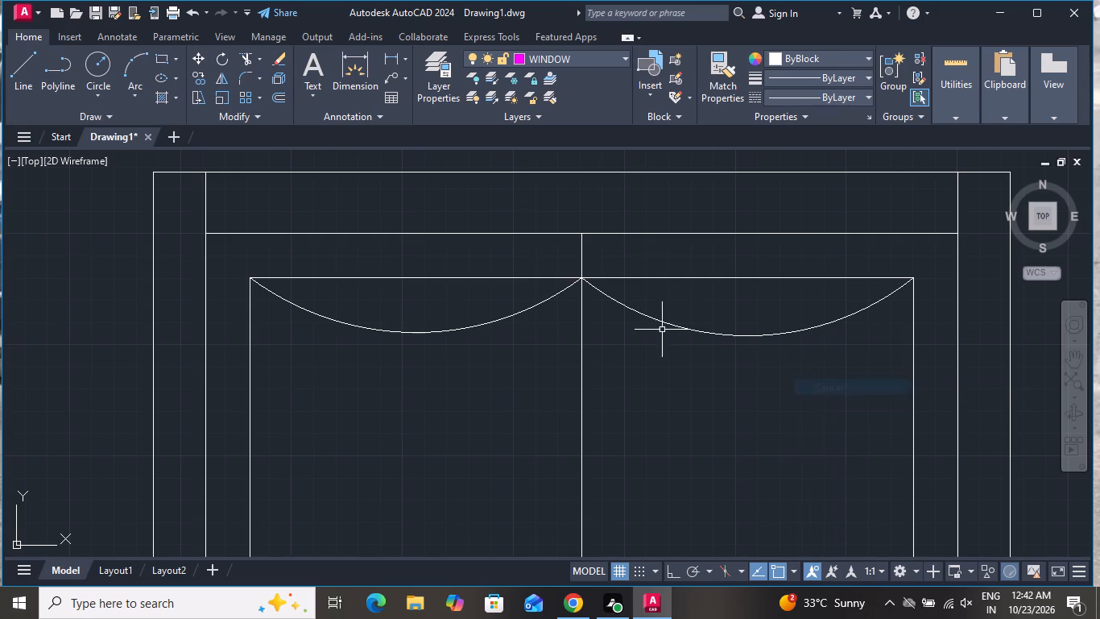
# Trim the short piece of the two-seater's divider between the backrest and the cushions' upper edge.
pyautogui.scroll(-4, 662, 330)
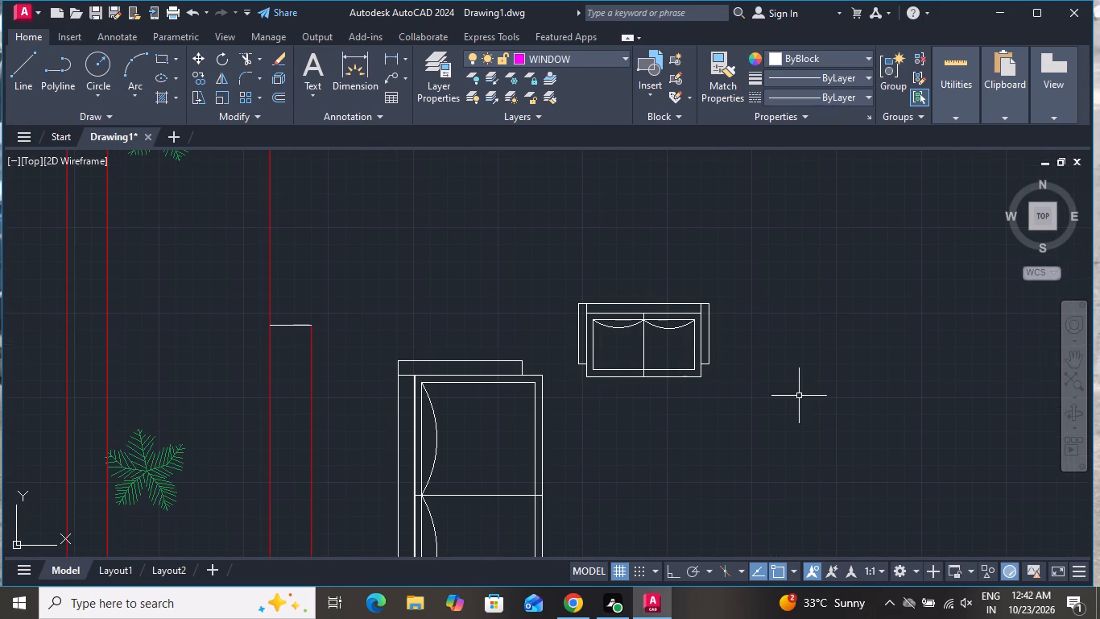
pyautogui.scroll(1, 632, 305)
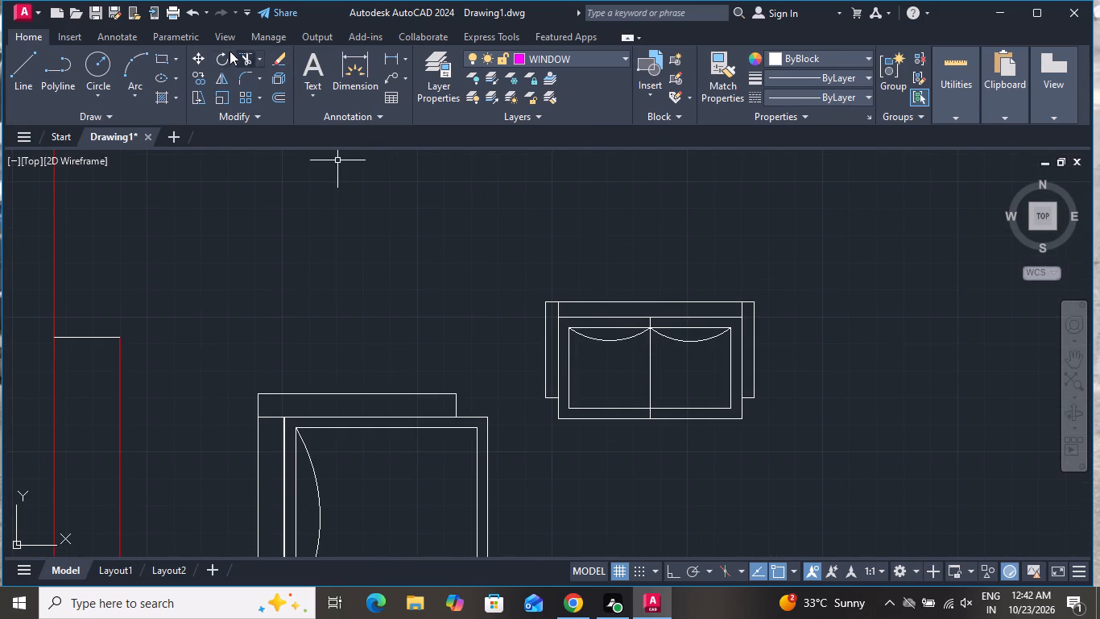
pyautogui.click(241, 51)
pyautogui.scroll(2, 671, 372)
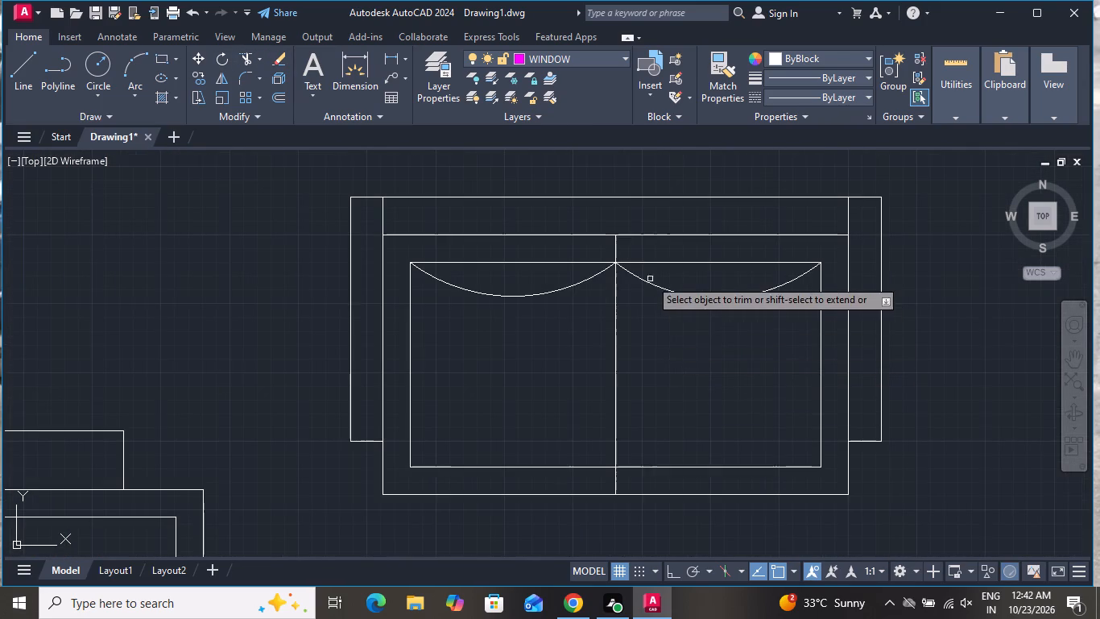
pyautogui.click(631, 251)
pyautogui.click(602, 253)
# Trim the three short divider pieces on the large sofa between its backrest and the cushions' inner edge.
pyautogui.scroll(-1, 852, 464)
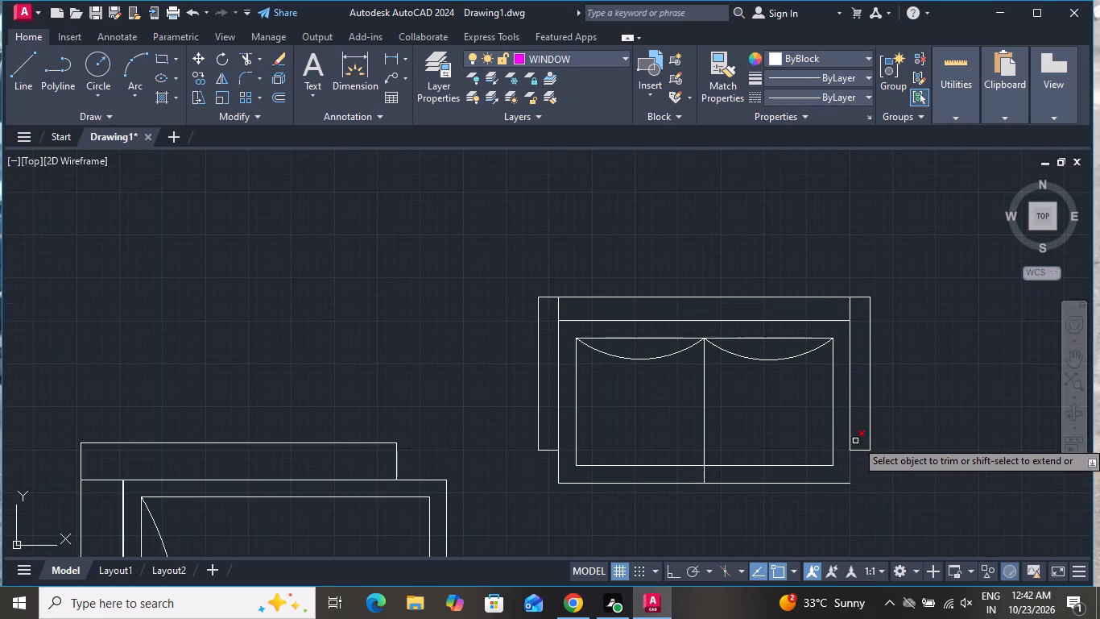
pyautogui.scroll(-1, 860, 416)
pyautogui.scroll(-2, 777, 352)
pyautogui.scroll(-2, 657, 418)
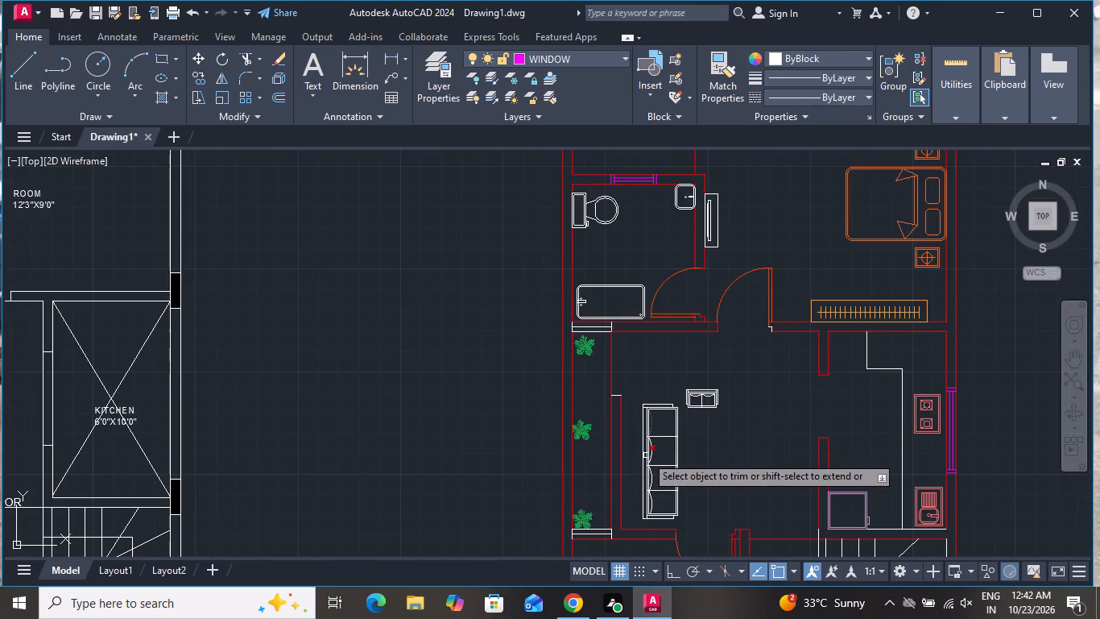
pyautogui.scroll(7, 645, 450)
pyautogui.click(674, 339)
pyautogui.click(658, 251)
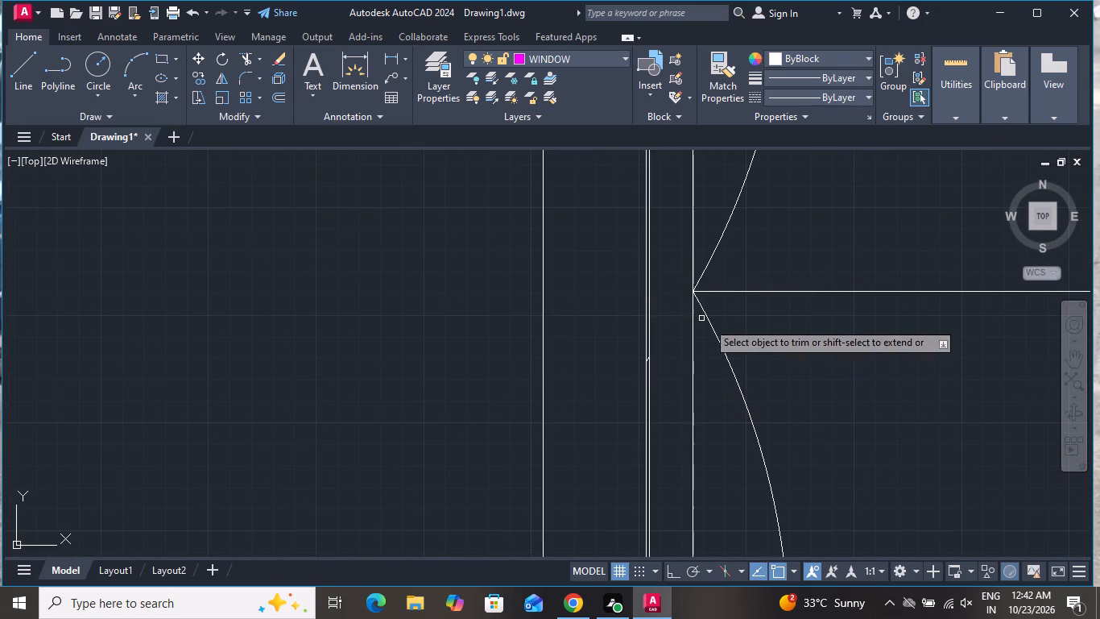
pyautogui.scroll(-5, 735, 276)
pyautogui.scroll(3, 763, 345)
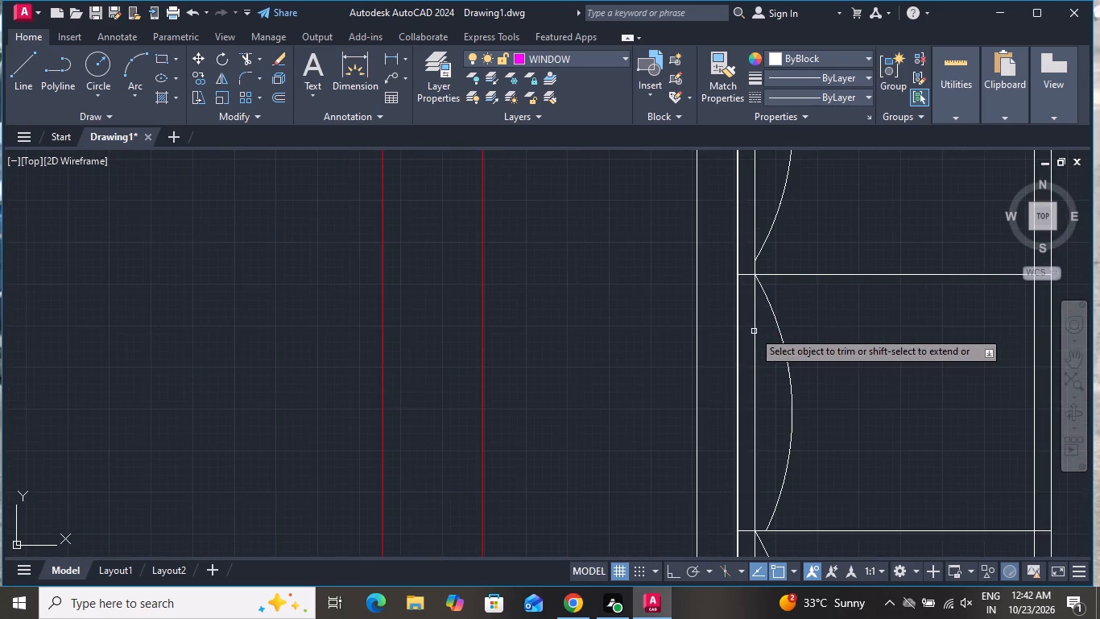
pyautogui.scroll(2, 742, 305)
pyautogui.click(752, 262)
pyautogui.click(747, 193)
pyautogui.scroll(-4, 756, 258)
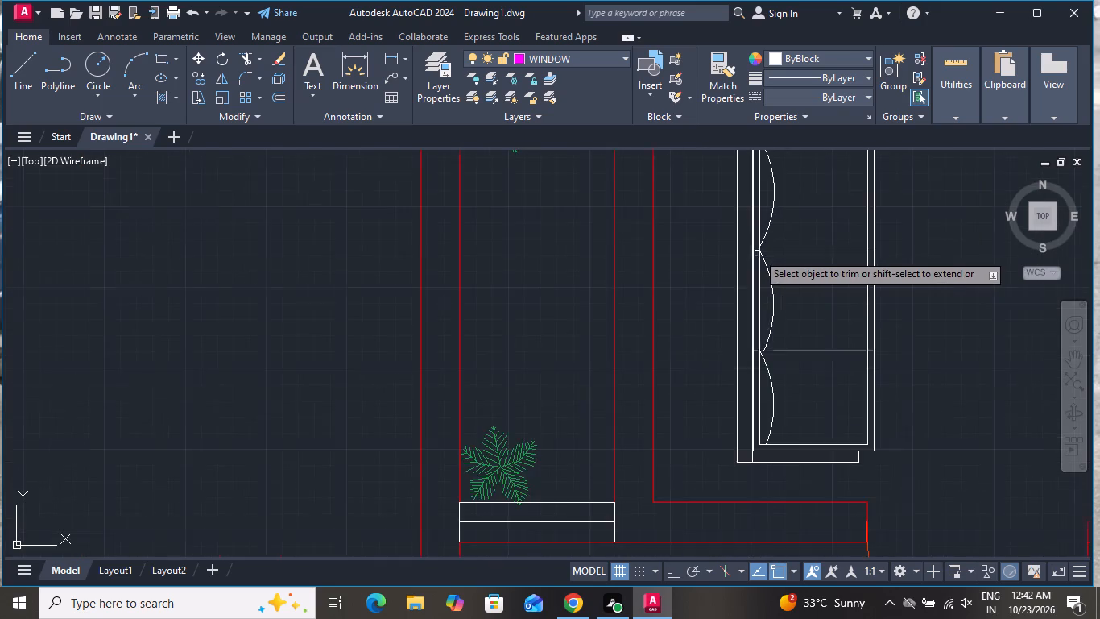
pyautogui.scroll(-1, 763, 274)
pyautogui.scroll(6, 752, 340)
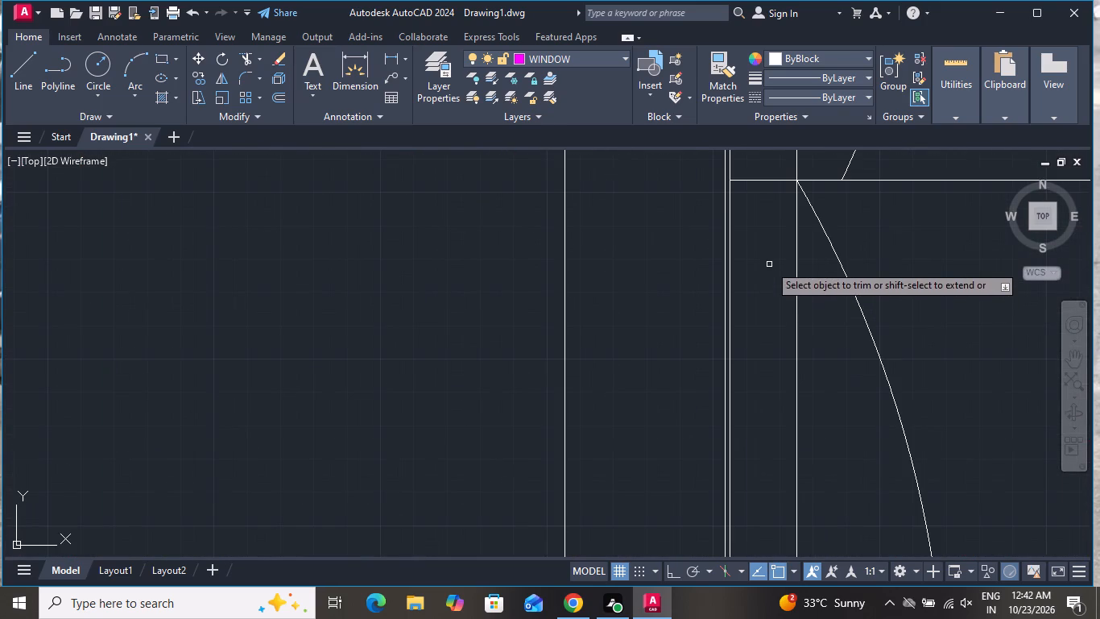
pyautogui.click(769, 259)
pyautogui.click(763, 161)
pyautogui.scroll(-3, 763, 255)
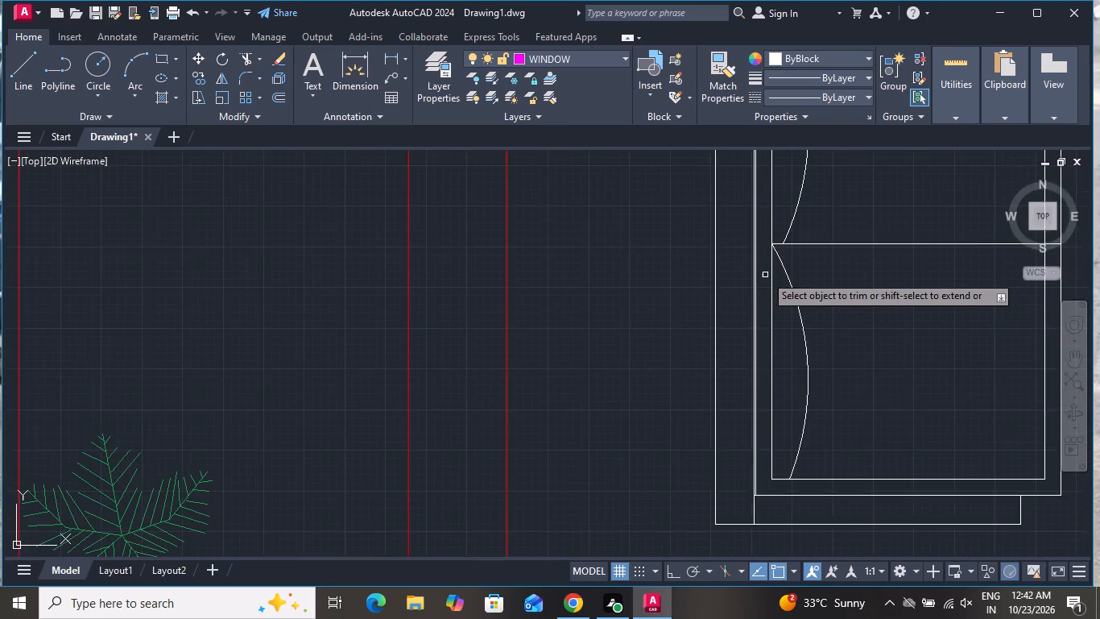
pyautogui.scroll(-2, 765, 275)
pyautogui.scroll(-1, 749, 432)
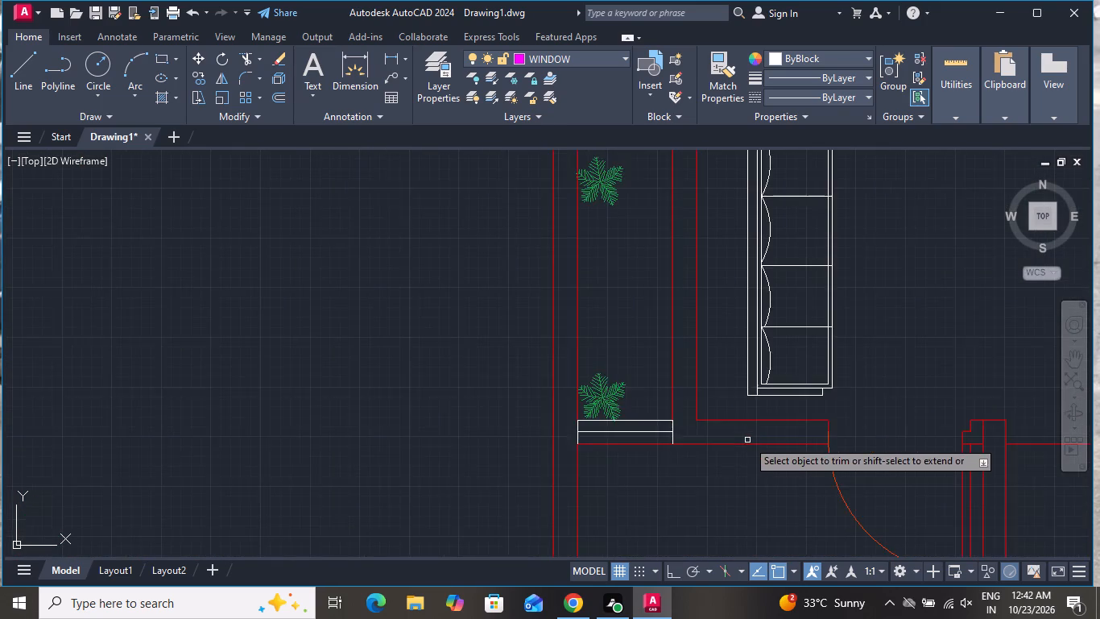
pyautogui.scroll(-1, 746, 444)
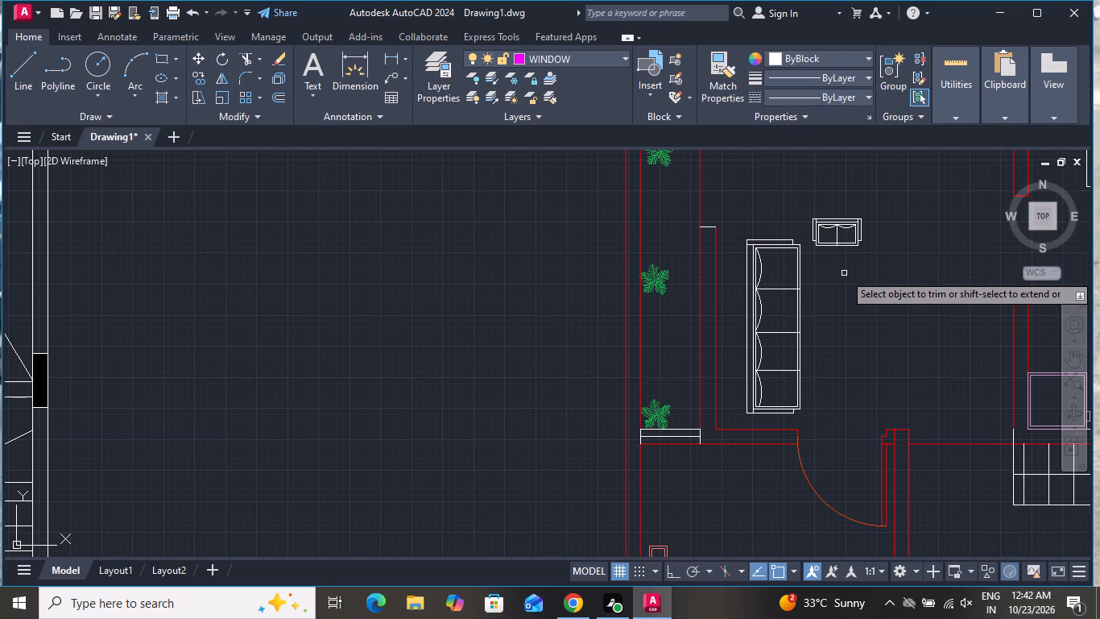
pyautogui.moveTo(844, 272); pyautogui.dragTo(614, 323, button='middle')
pyautogui.rightClick(600, 321)
pyautogui.click(618, 347)
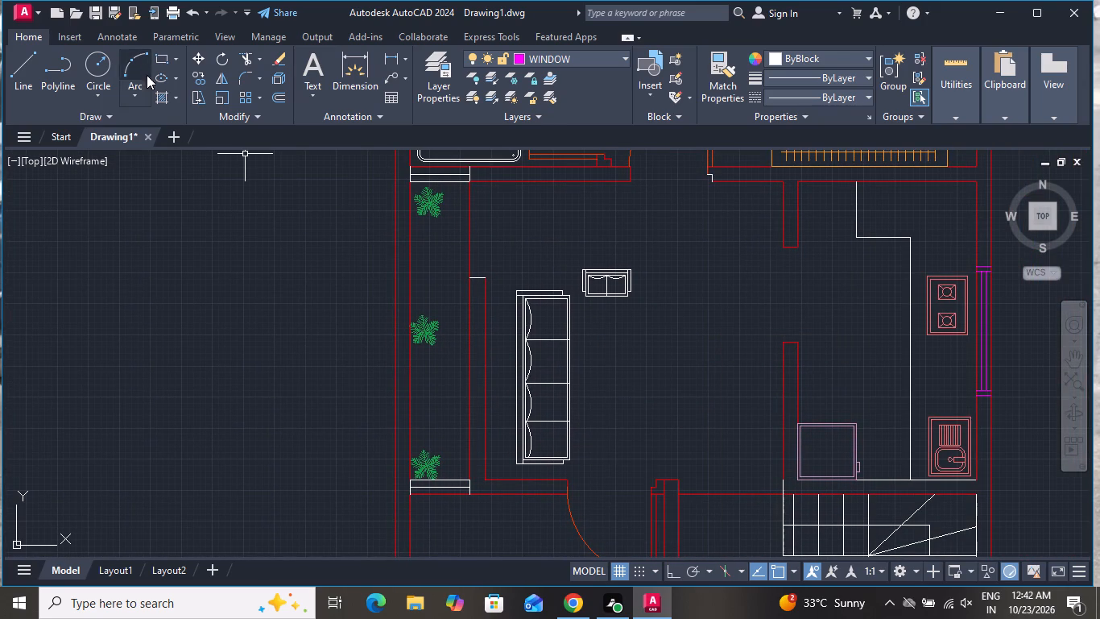
# Draw a coffee table rectangle about 1'-6" by 2'-1" beside the large sofa, below the two-seater.
pyautogui.click(162, 57)
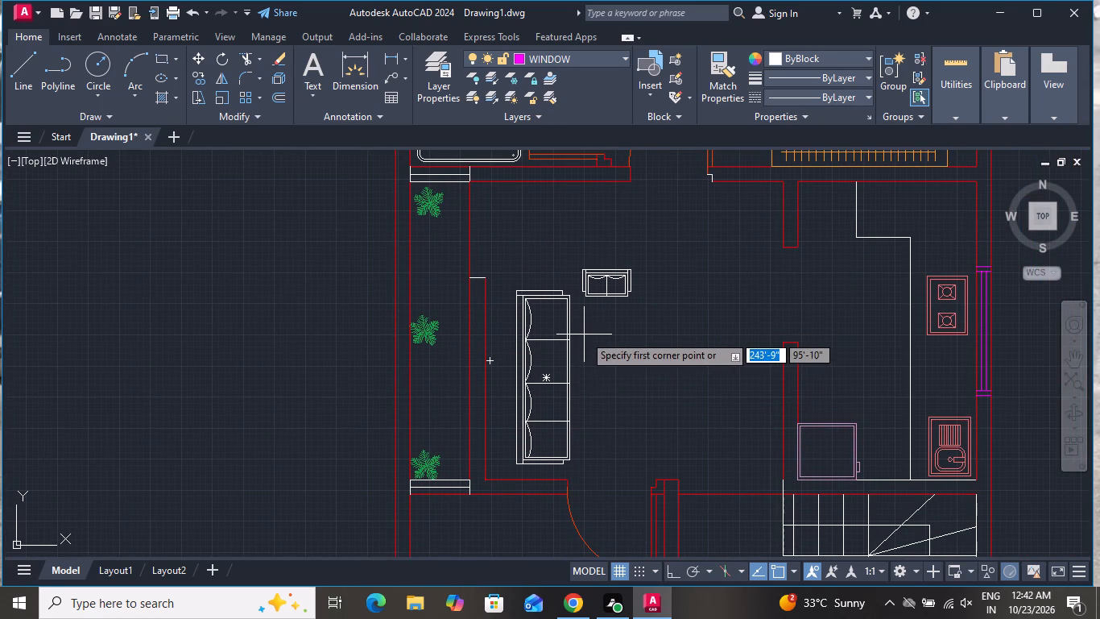
pyautogui.click(584, 333)
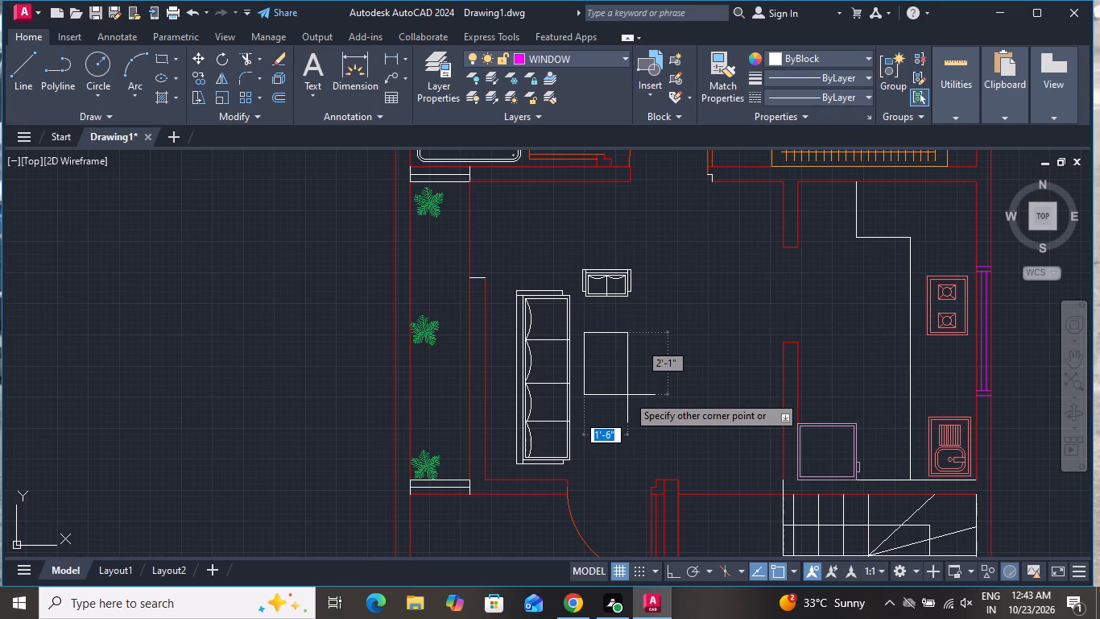
pyautogui.click(627, 395)
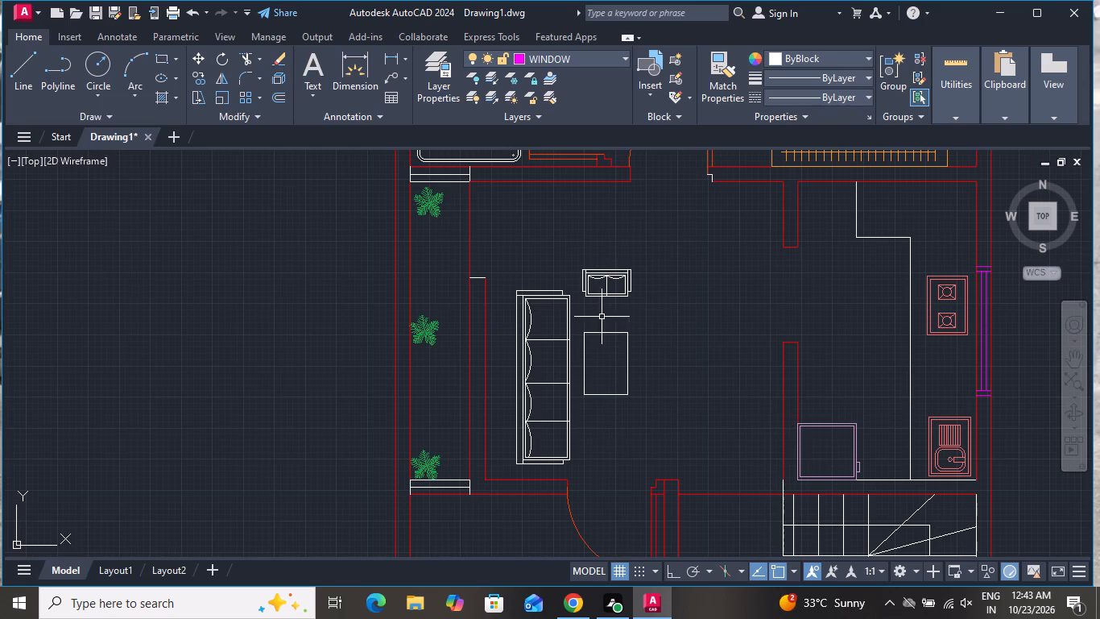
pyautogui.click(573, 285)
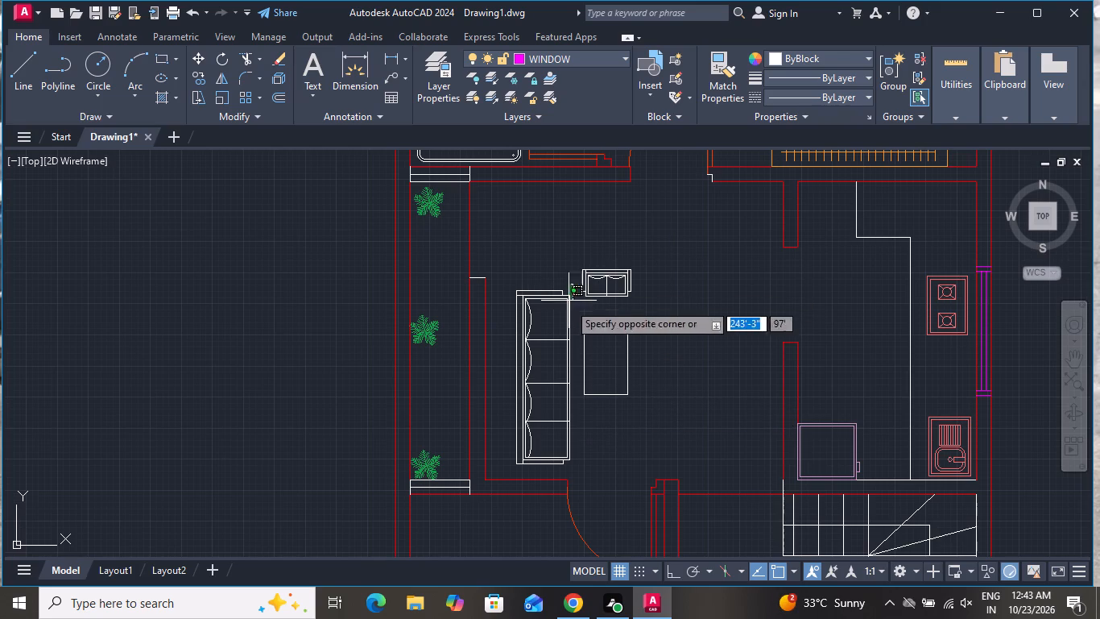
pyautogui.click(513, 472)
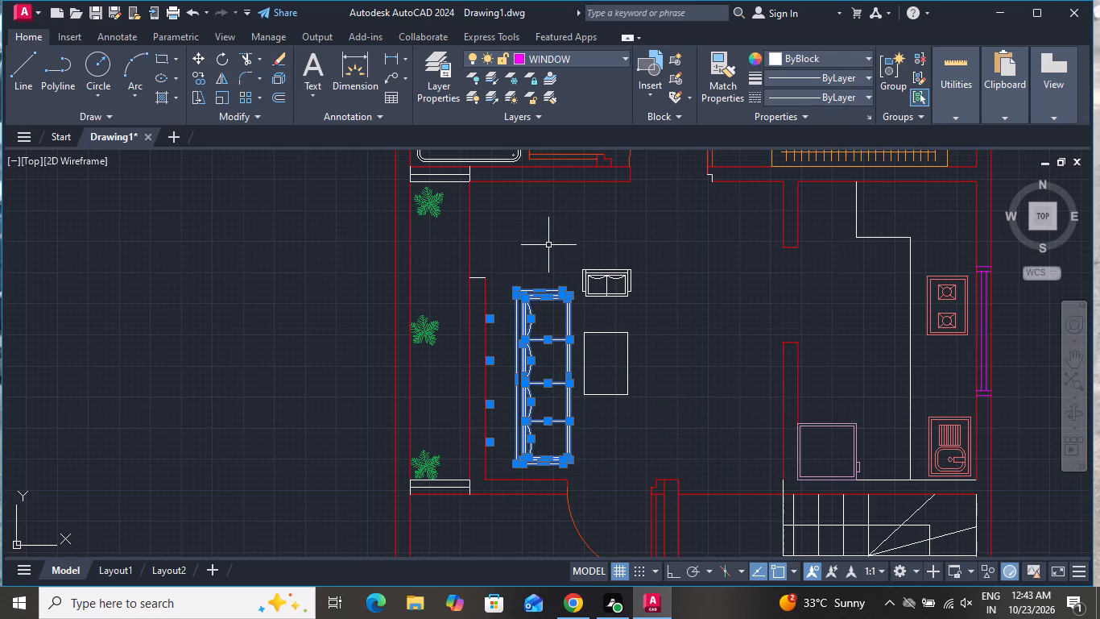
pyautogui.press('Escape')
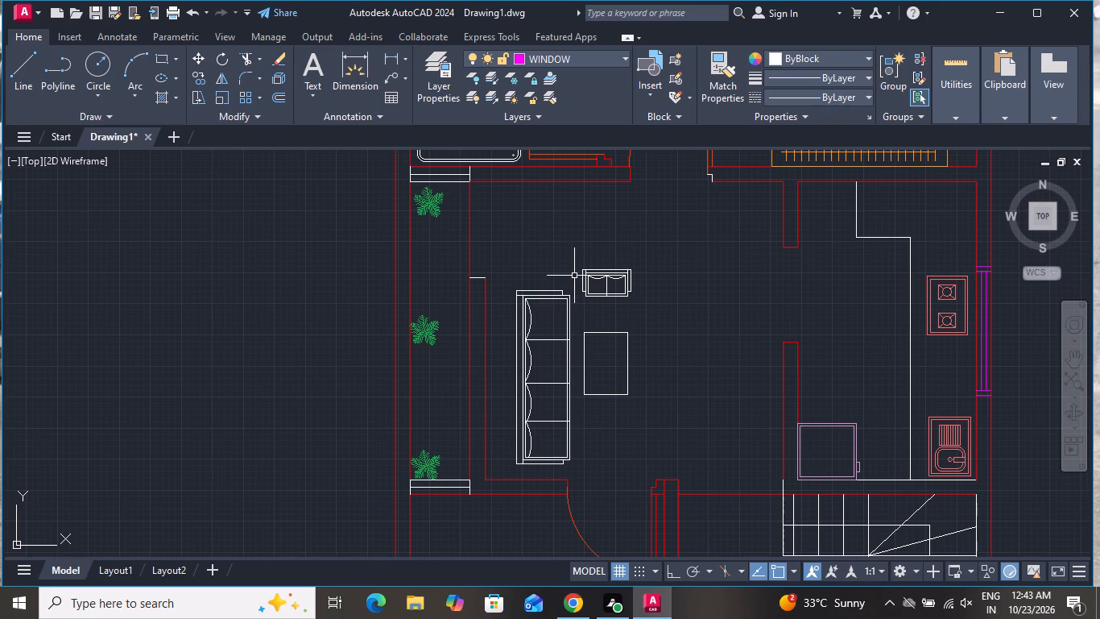
# Scale the whole large sofa down to about three-quarters of its size about its centre.
pyautogui.click(574, 275)
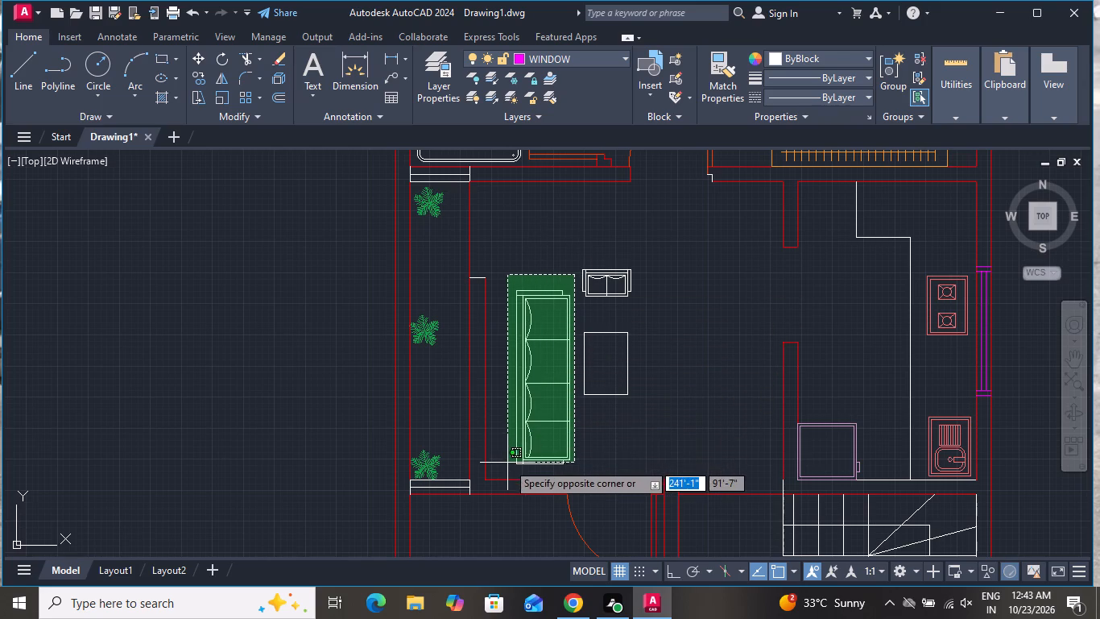
pyautogui.click(504, 471)
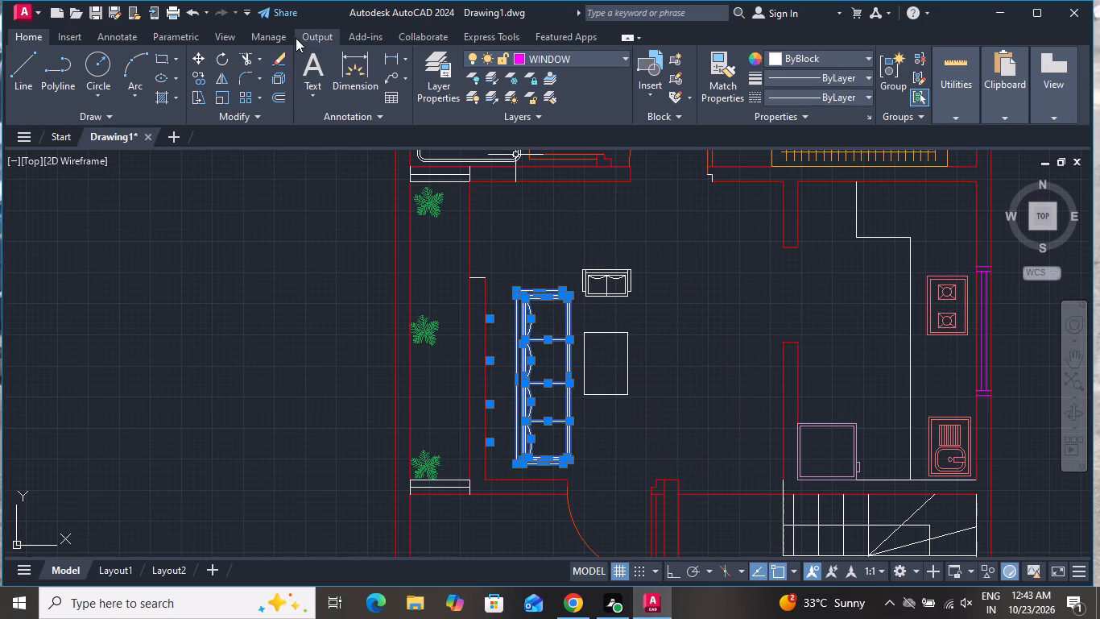
pyautogui.click(221, 97)
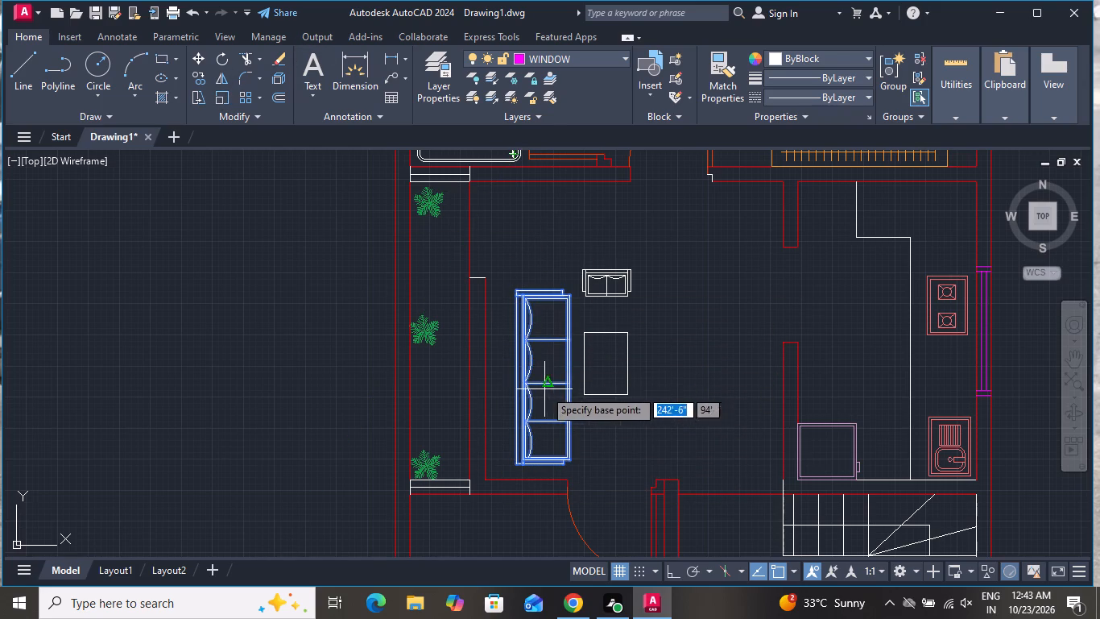
pyautogui.click(540, 387)
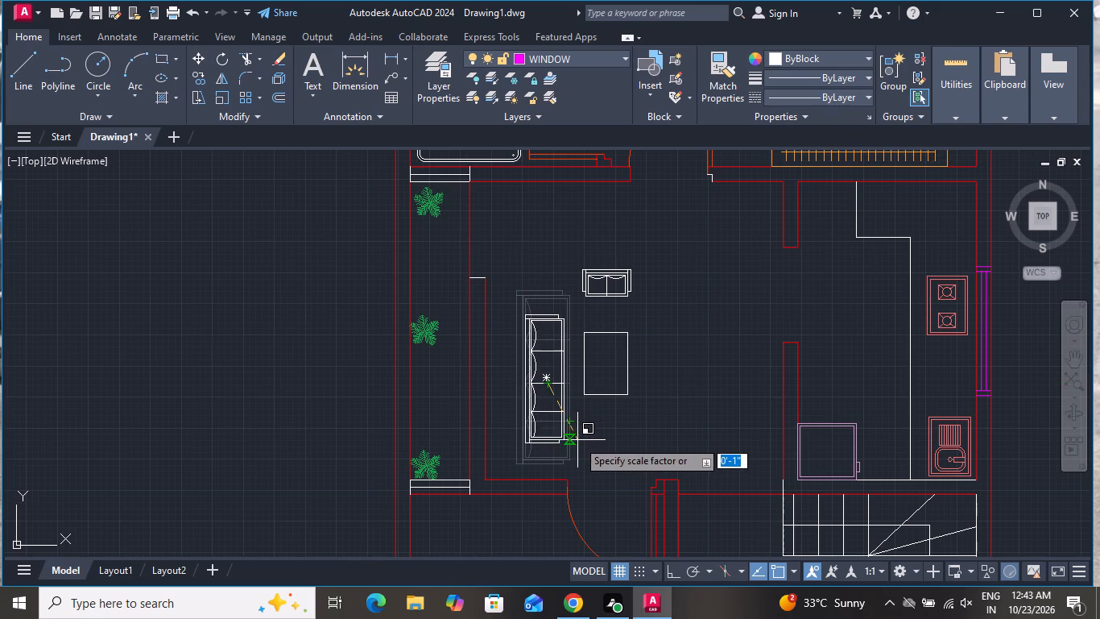
pyautogui.click(578, 442)
# Move the large sofa about 10" horizontally toward the wall behind its backrest.
pyautogui.click(569, 311)
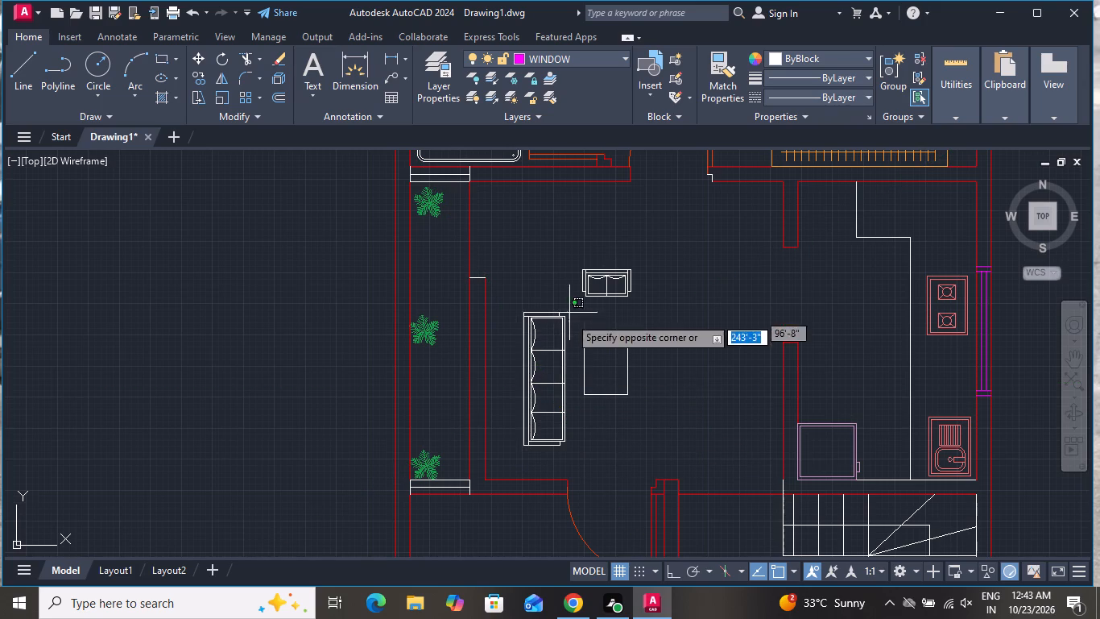
pyautogui.click(512, 453)
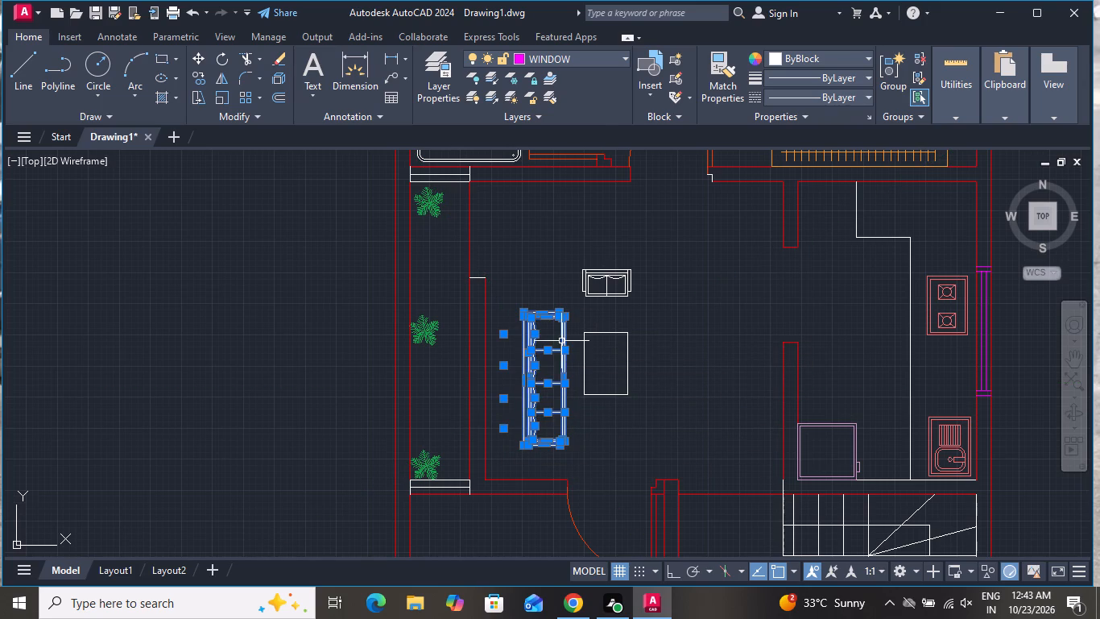
pyautogui.scroll(1, 560, 333)
pyautogui.click(201, 53)
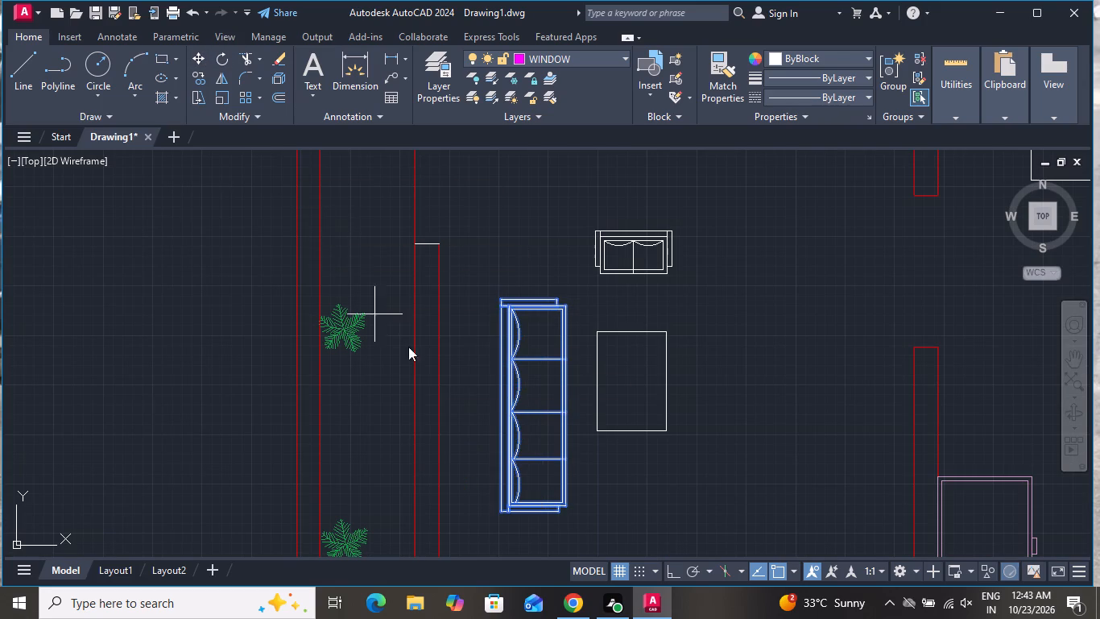
pyautogui.click(504, 418)
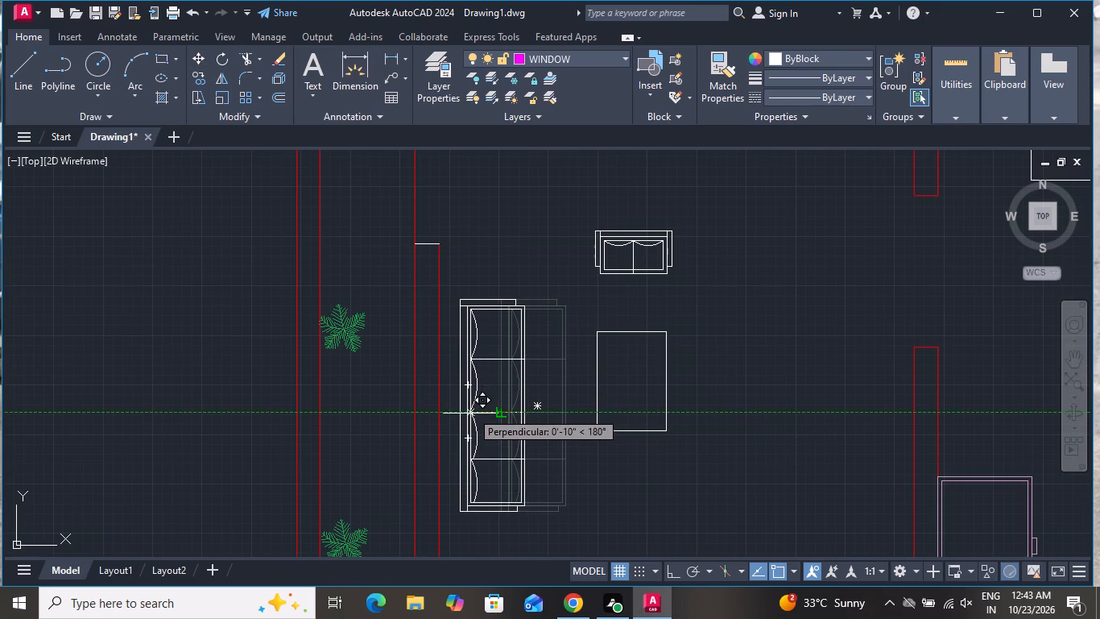
pyautogui.click(470, 414)
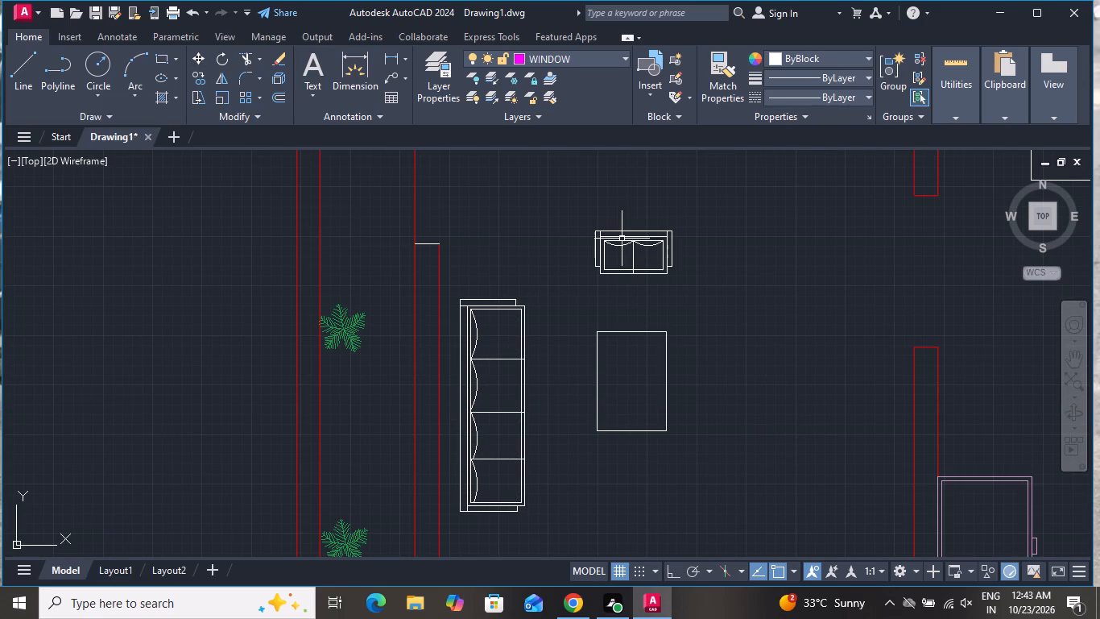
# Move the two-seater sofa slightly down and left, closer to the upper end of the large sofa.
pyautogui.click(701, 212)
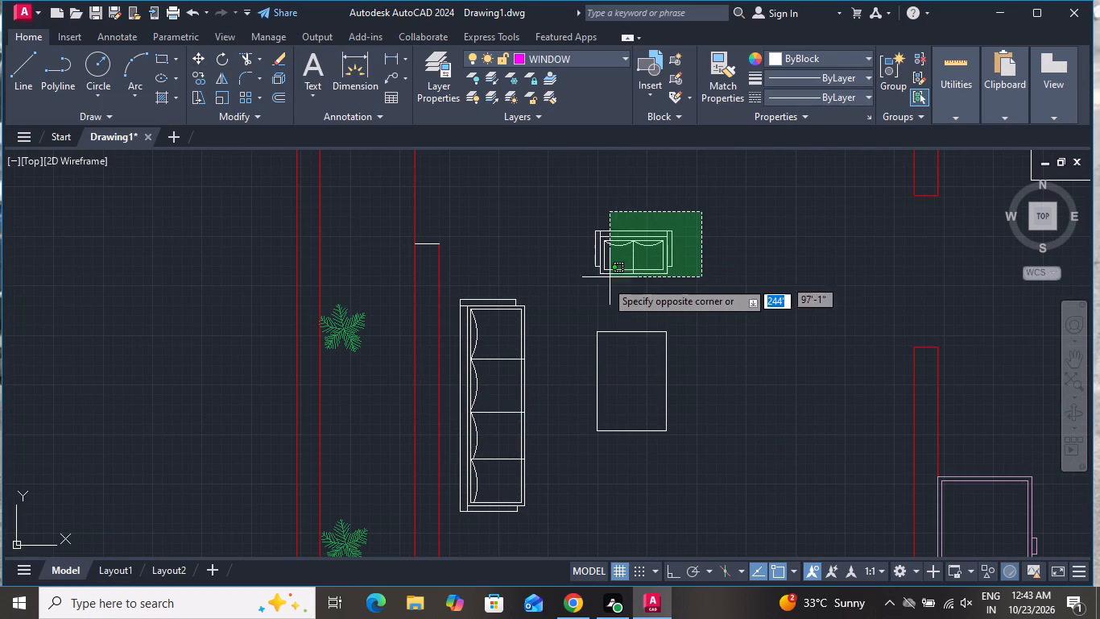
pyautogui.click(582, 294)
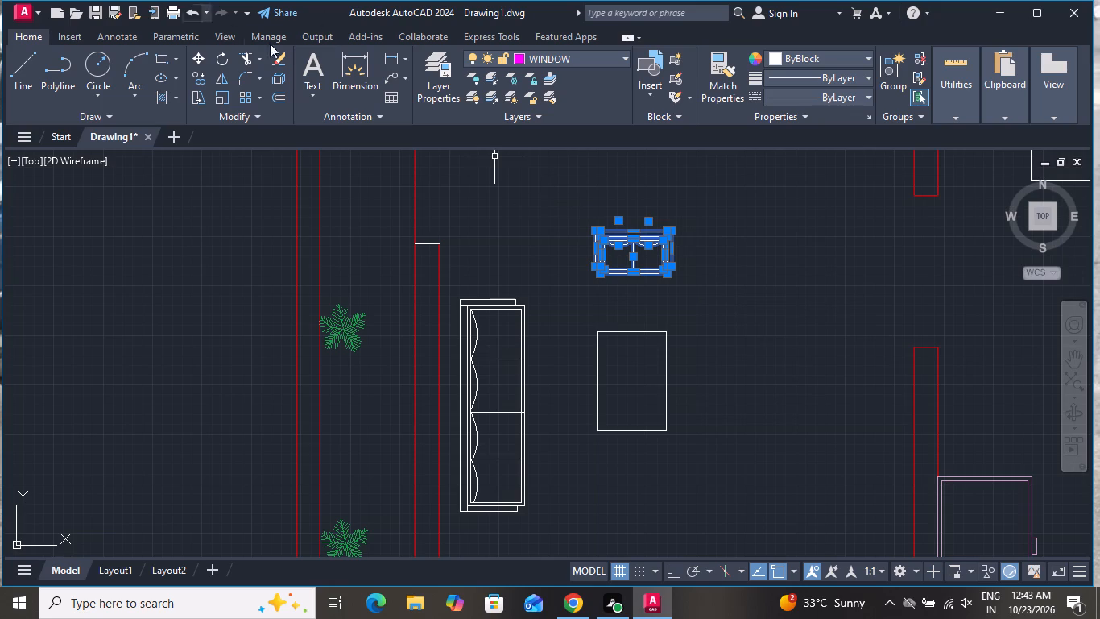
pyautogui.click(200, 62)
pyautogui.click(578, 242)
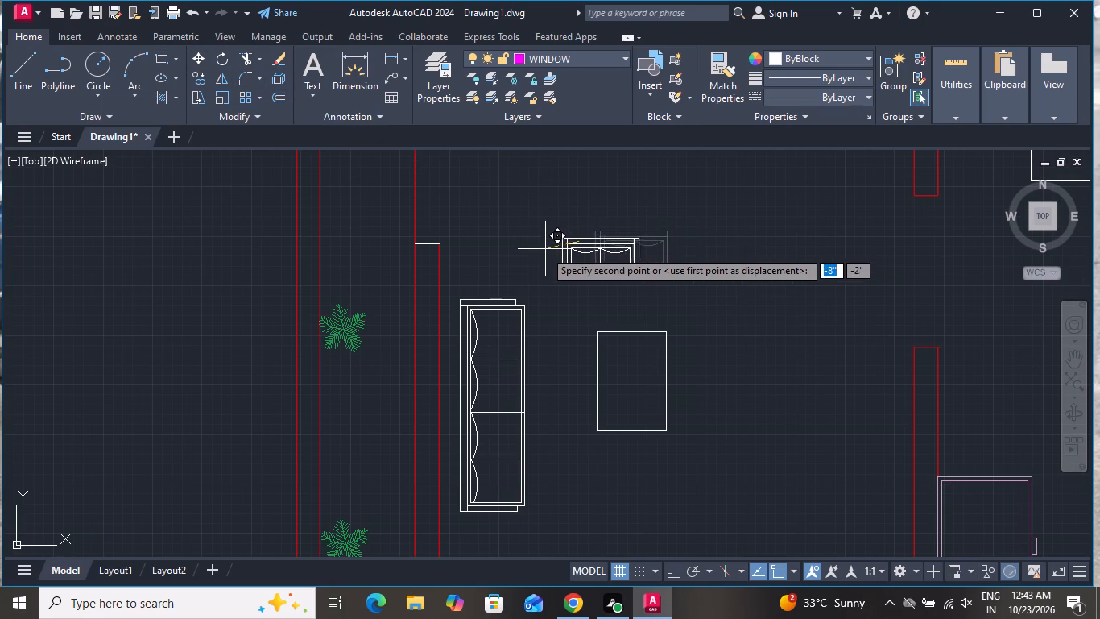
pyautogui.click(527, 262)
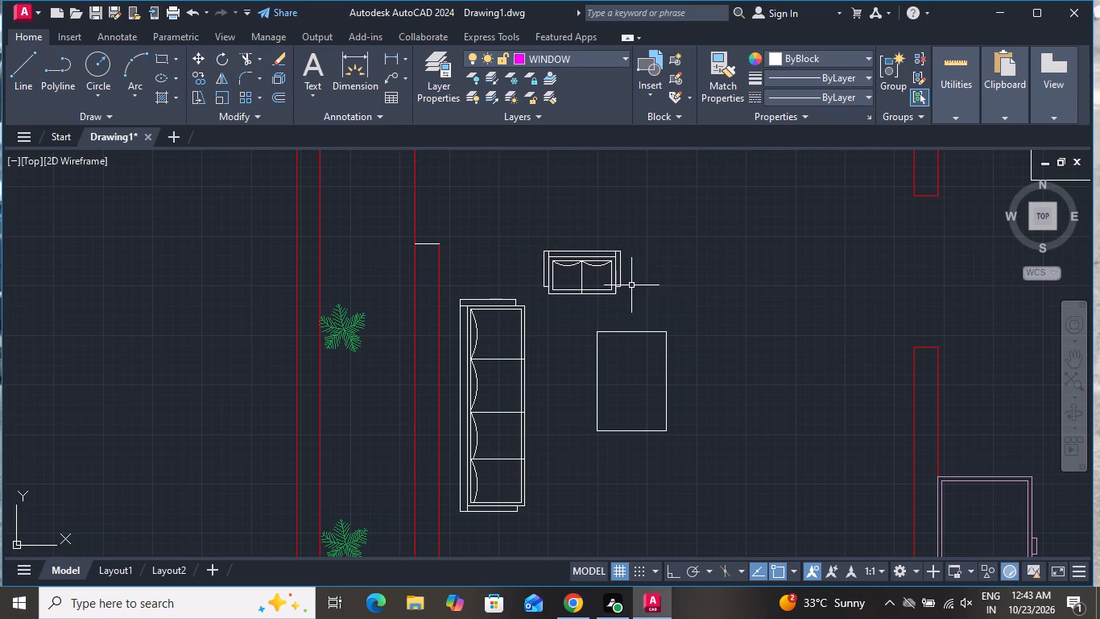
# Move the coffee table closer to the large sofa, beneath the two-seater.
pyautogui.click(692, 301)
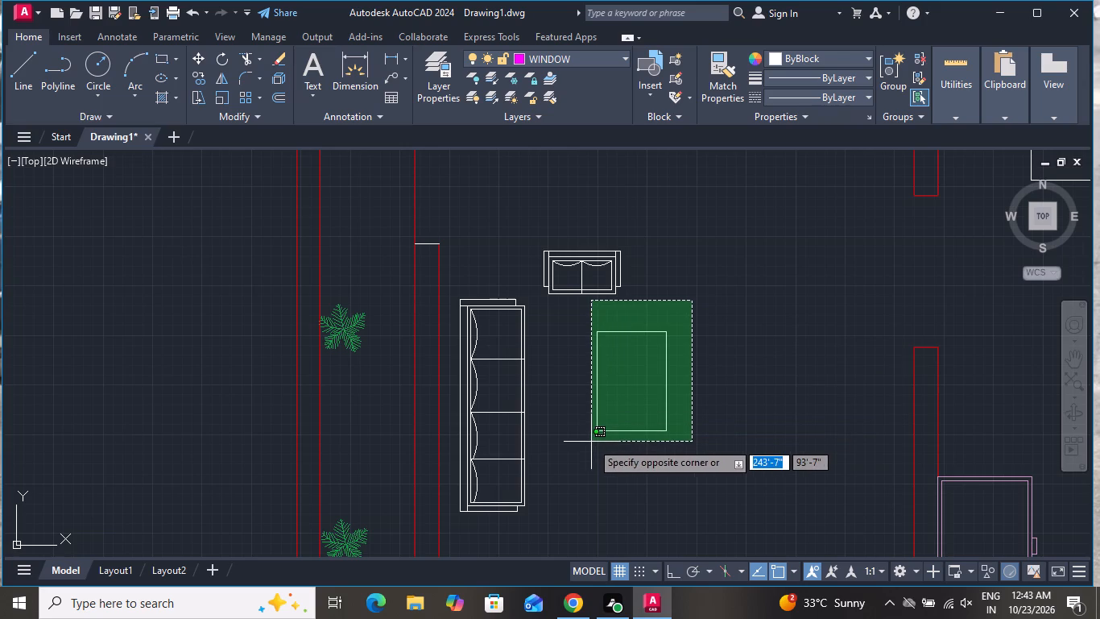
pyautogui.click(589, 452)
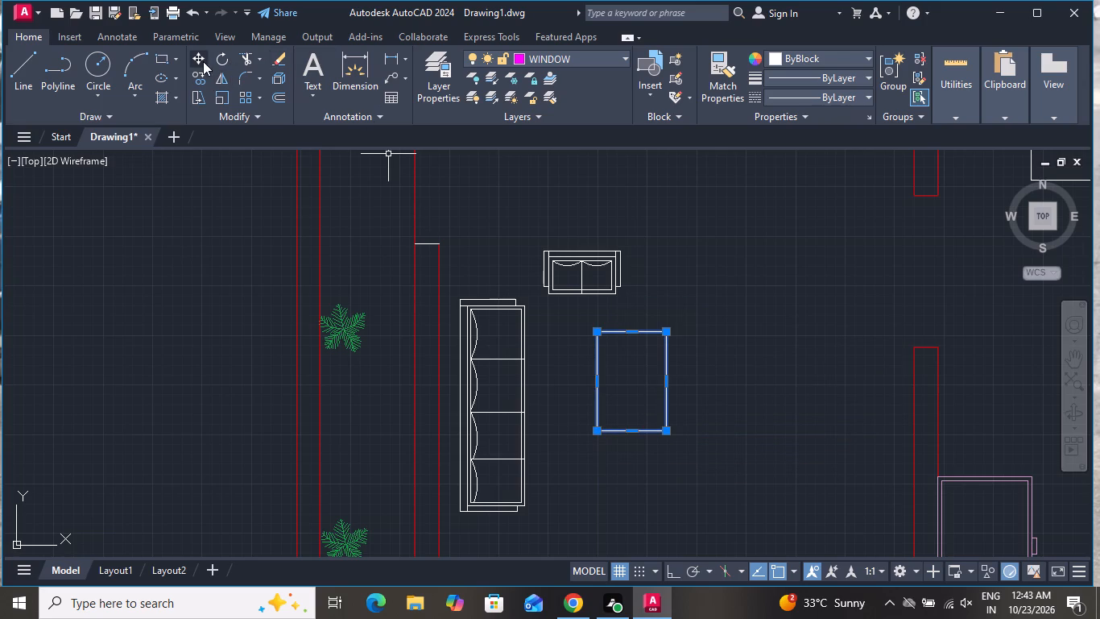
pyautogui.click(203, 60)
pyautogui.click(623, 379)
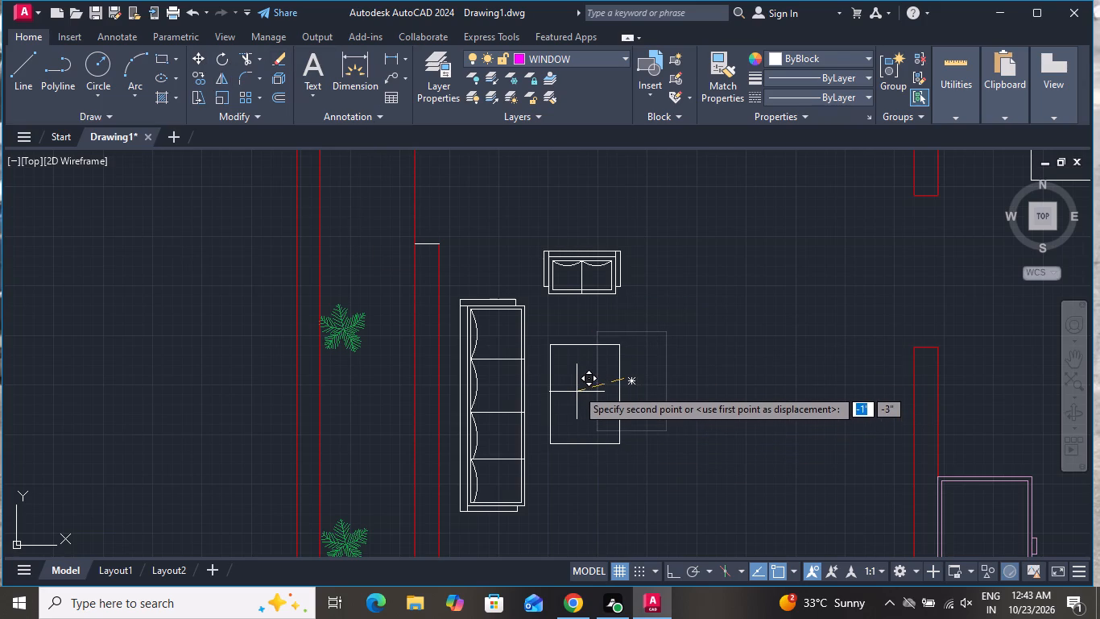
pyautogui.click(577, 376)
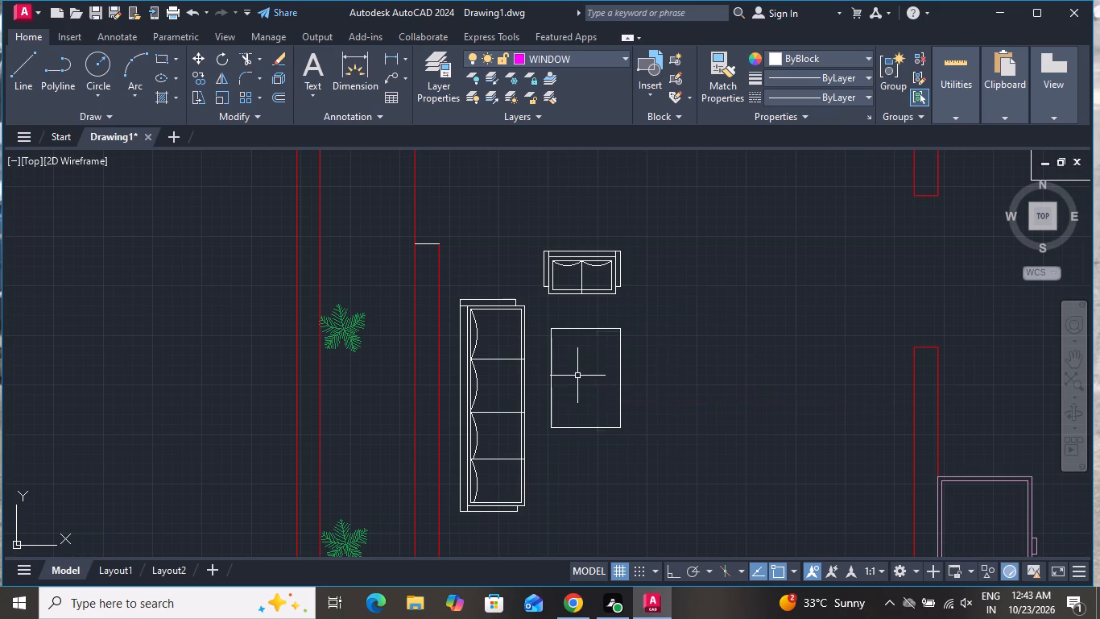
# Replace the coffee table with a smaller rectangle about 1'-11" long, beside the large sofa and below the two-seater.
pyautogui.click(604, 328)
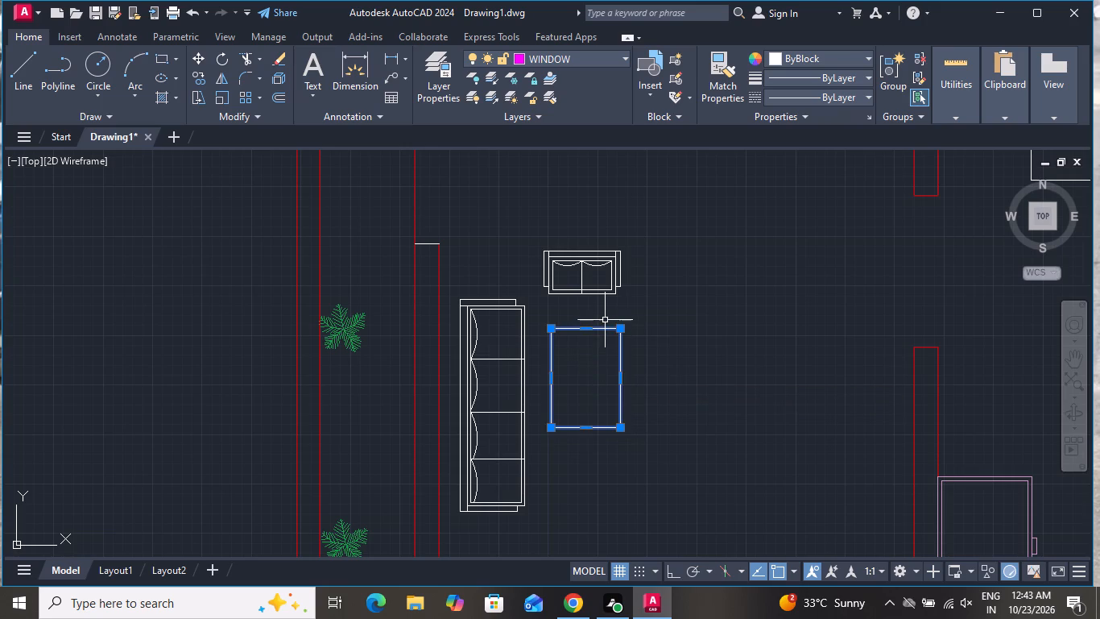
pyautogui.press('Delete')
pyautogui.click(164, 62)
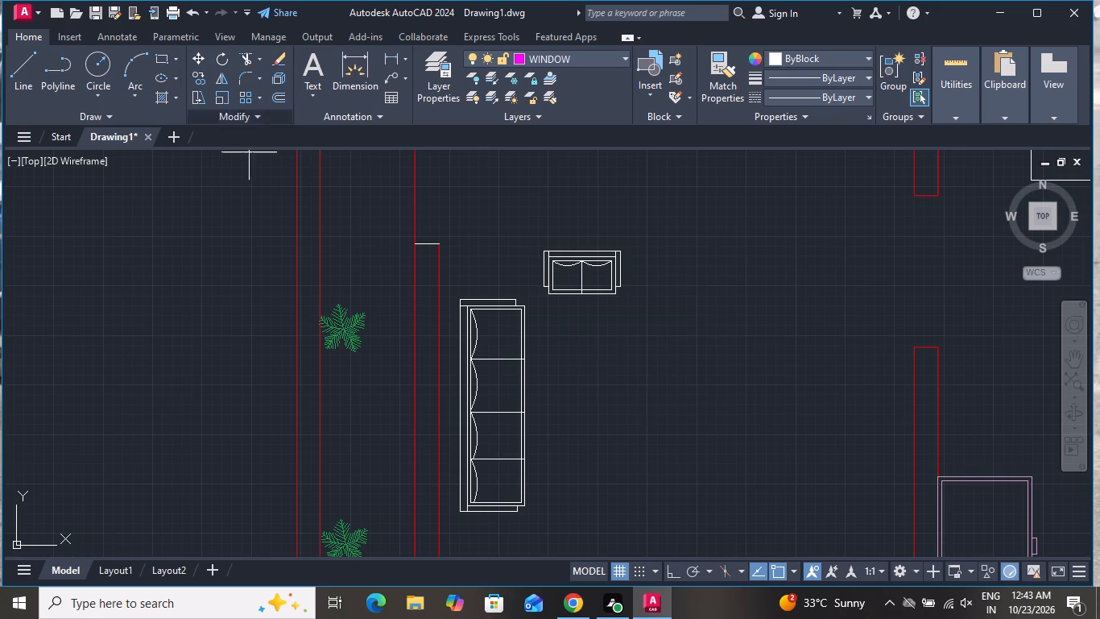
pyautogui.click(562, 338)
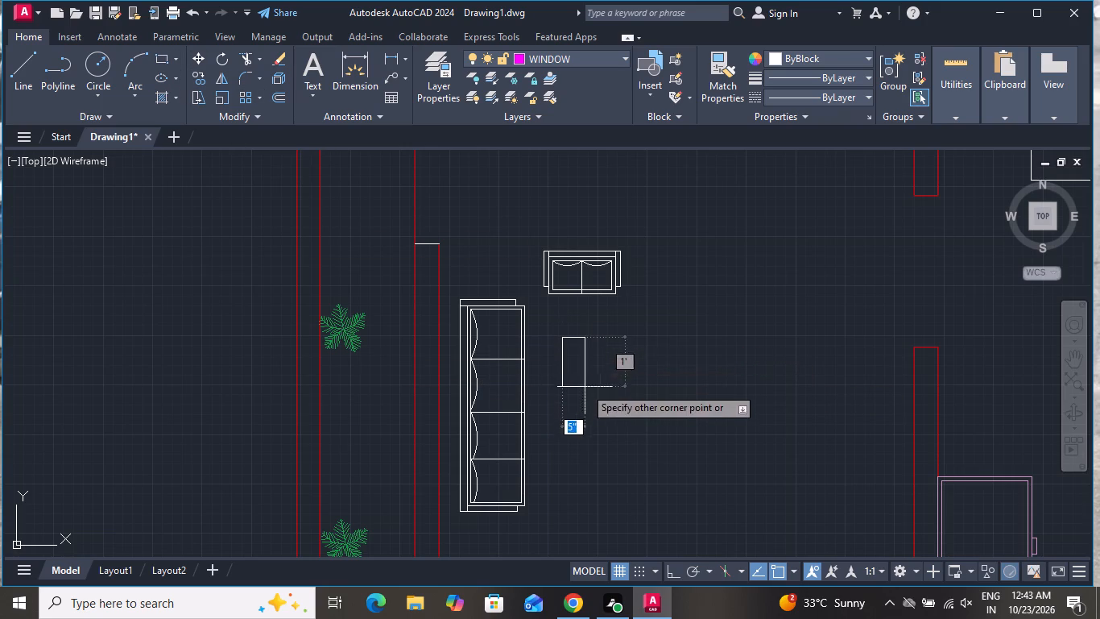
pyautogui.click(616, 430)
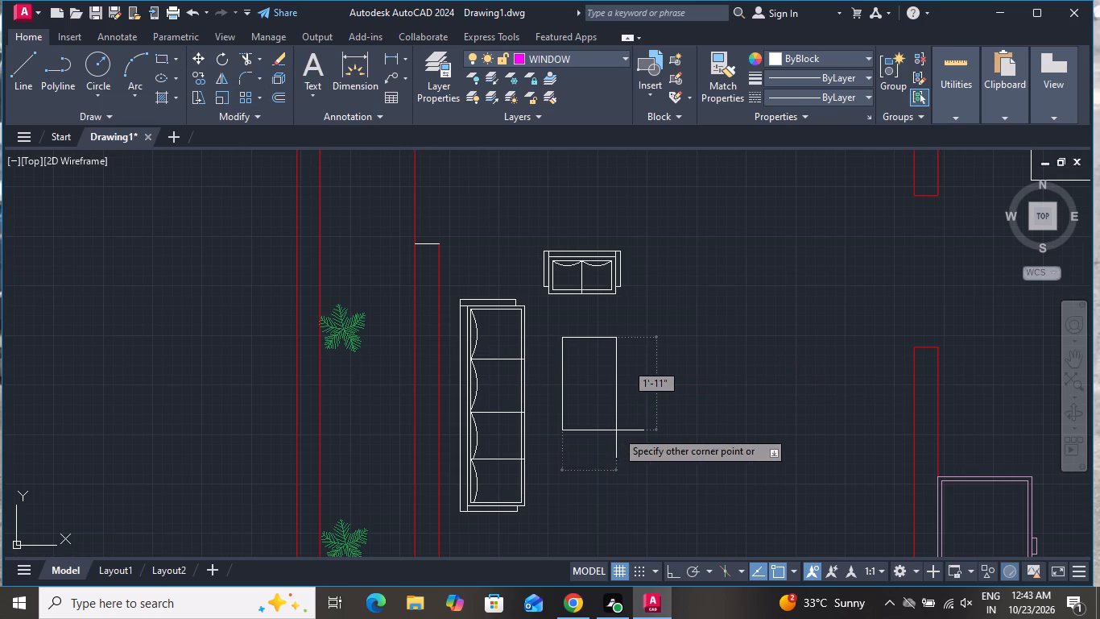
# Offset the coffee table rectangle 1" inward to form its inner border.
pyautogui.write('O')
pyautogui.press('space')
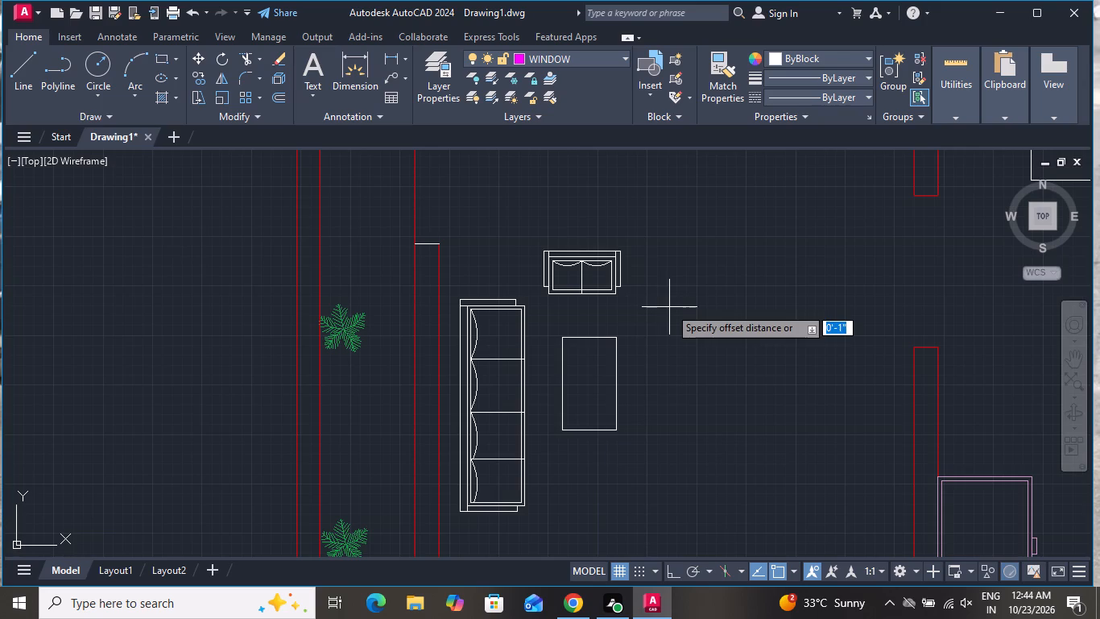
pyautogui.press('1')
pyautogui.hotkey('shift', '"')
pyautogui.press('Return')
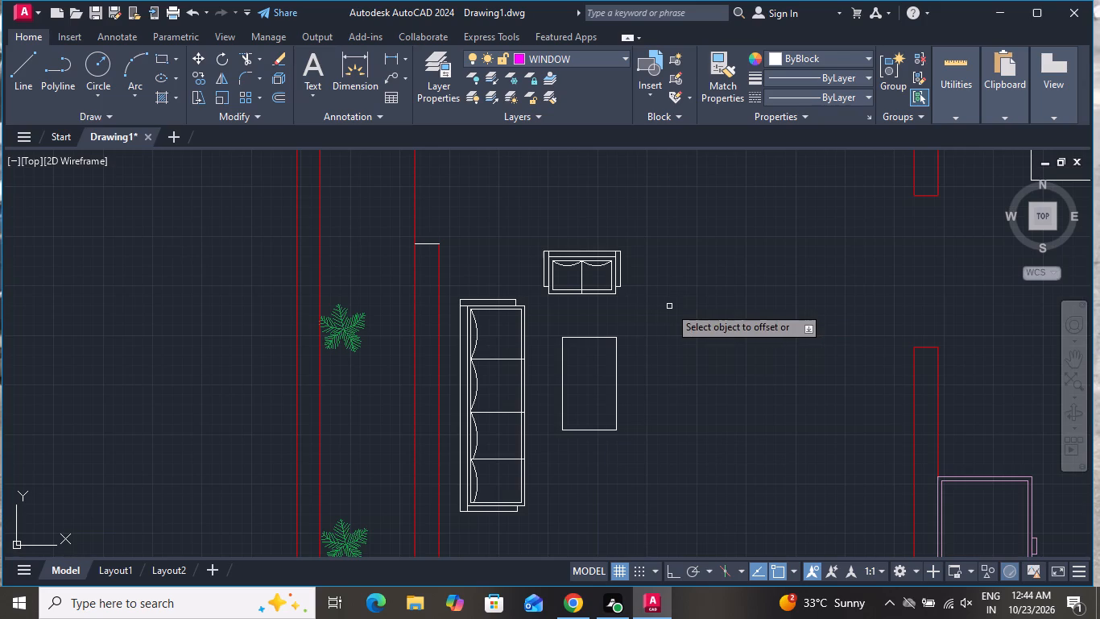
pyautogui.click(580, 339)
pyautogui.click(580, 359)
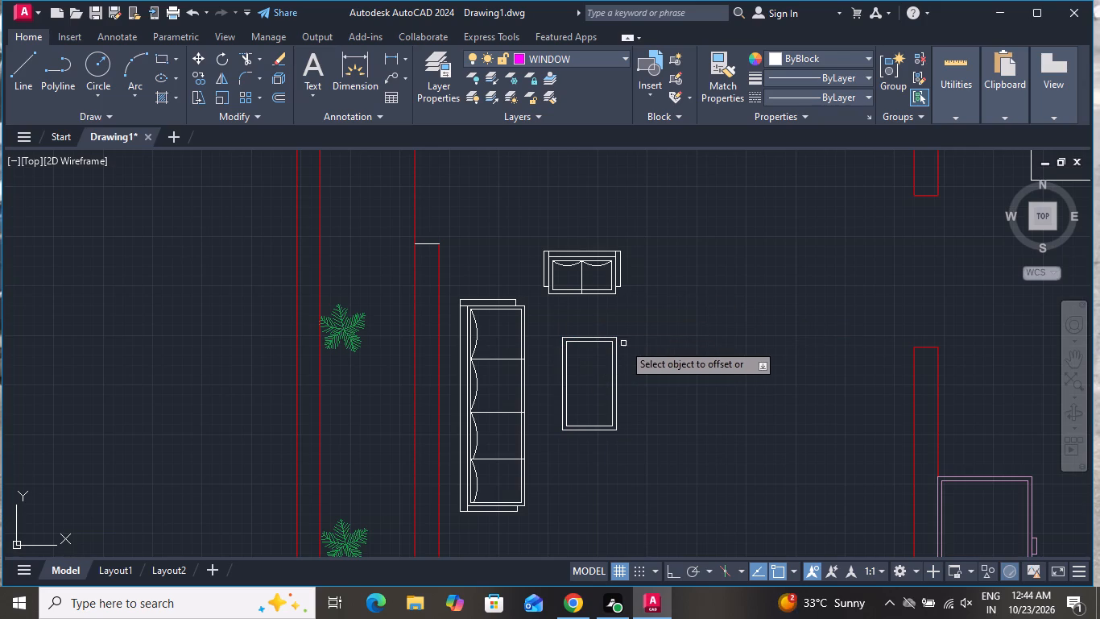
pyautogui.rightClick(626, 343)
pyautogui.click(679, 372)
# Draw a side table rectangle about 11" by 8" just above the large sofa's upper end.
pyautogui.scroll(-2, 673, 406)
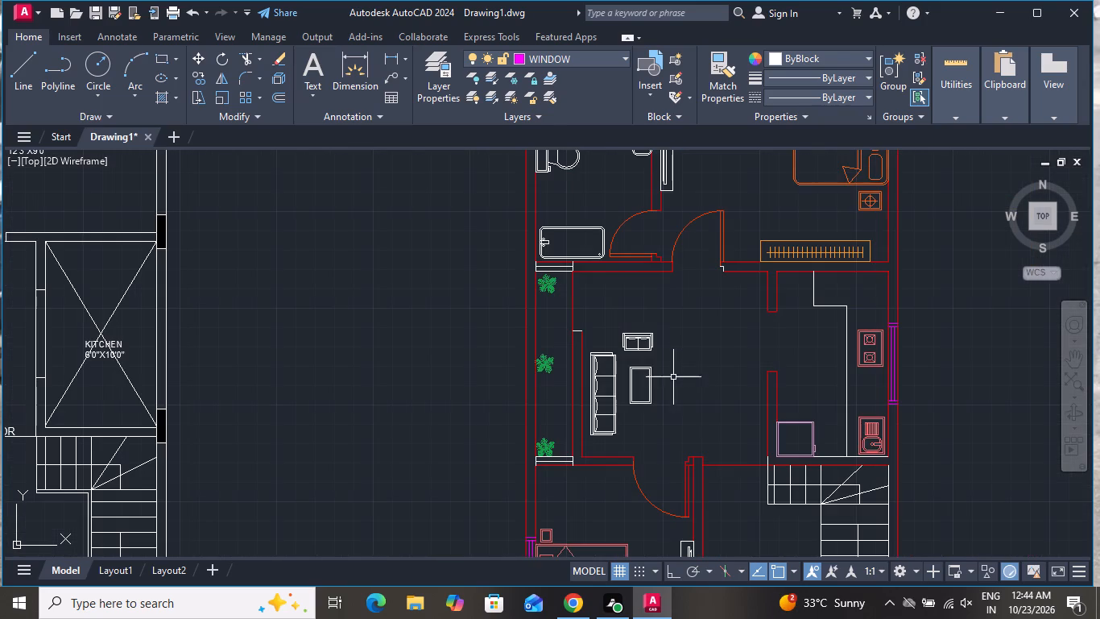
pyautogui.scroll(2, 736, 360)
pyautogui.scroll(-1, 736, 361)
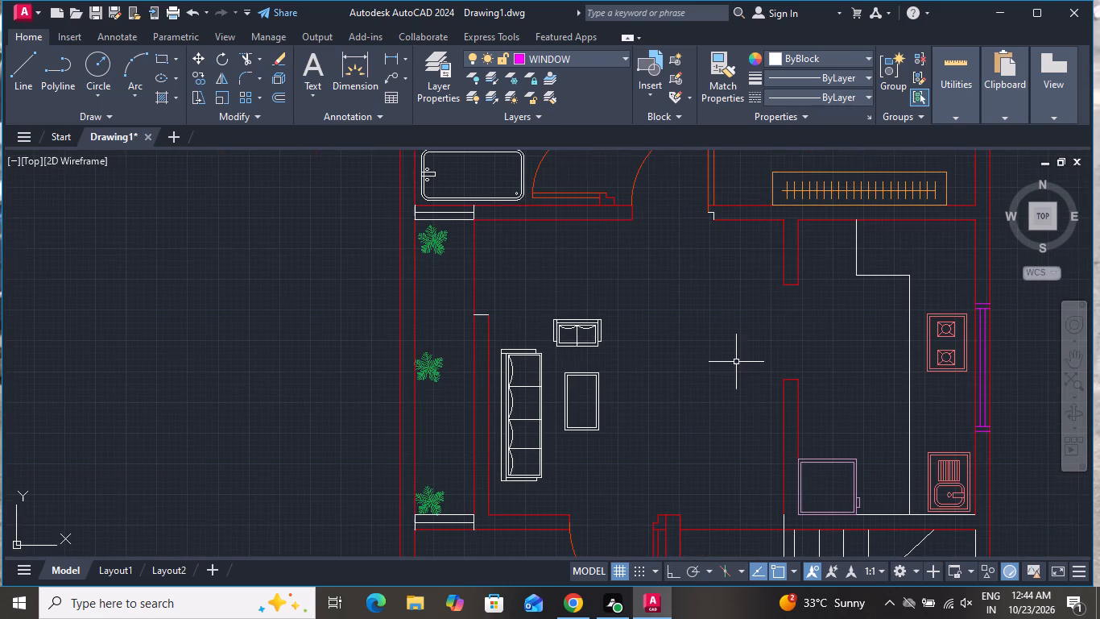
pyautogui.scroll(-1, 741, 343)
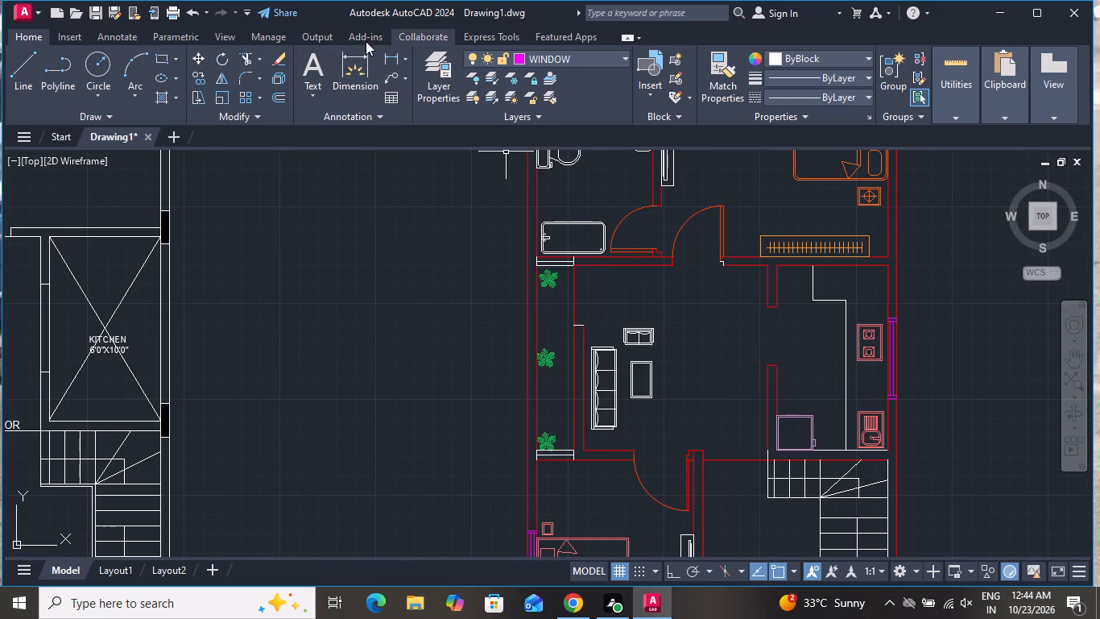
pyautogui.click(164, 59)
pyautogui.scroll(1, 605, 300)
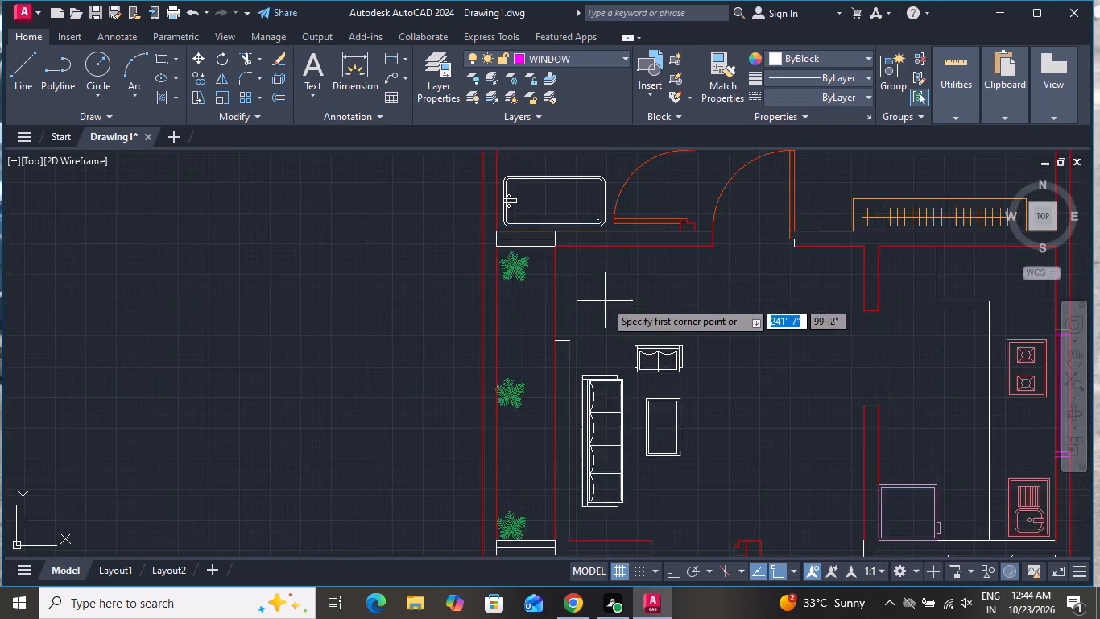
pyautogui.scroll(2, 604, 305)
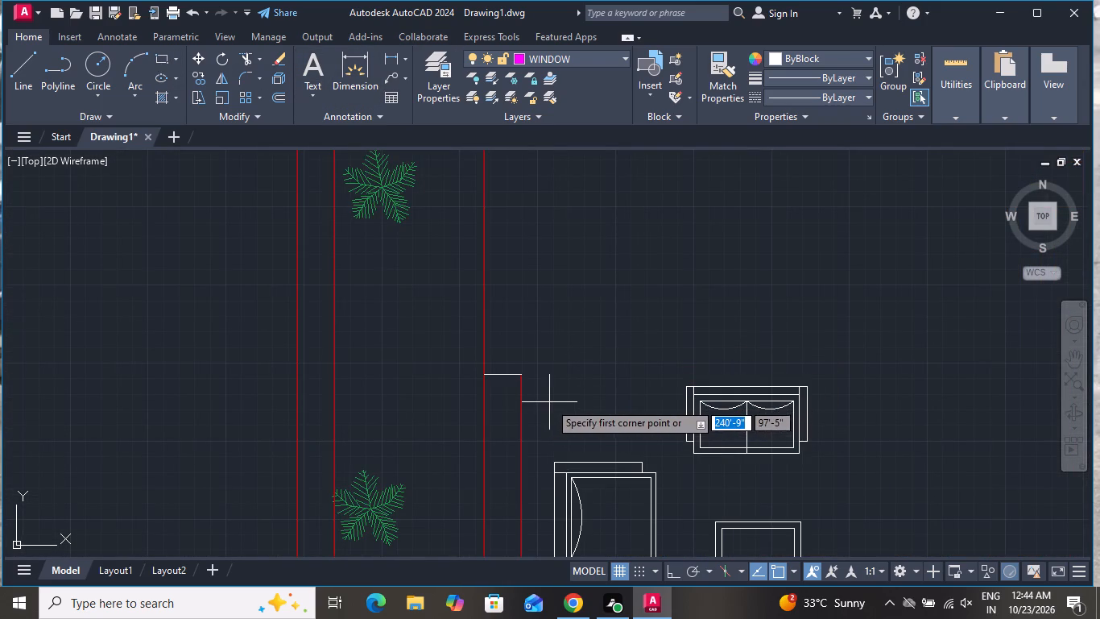
pyautogui.click(547, 397)
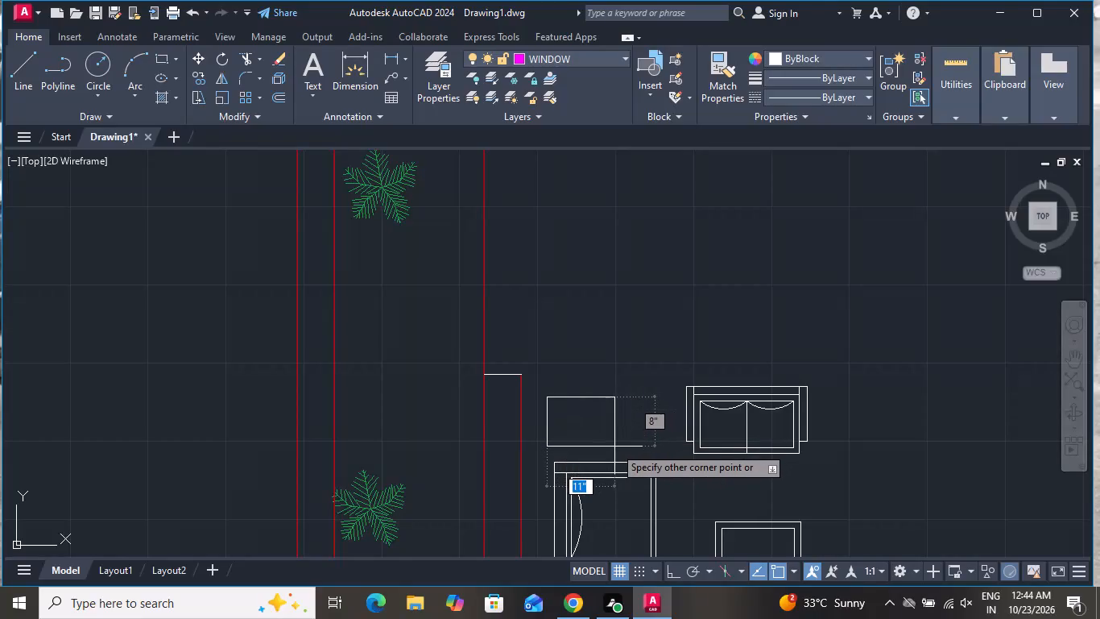
pyautogui.click(609, 447)
# Move the side table rectangle horizontally toward the two-seater so it sits centred above the large sofa's upper end.
pyautogui.click(609, 438)
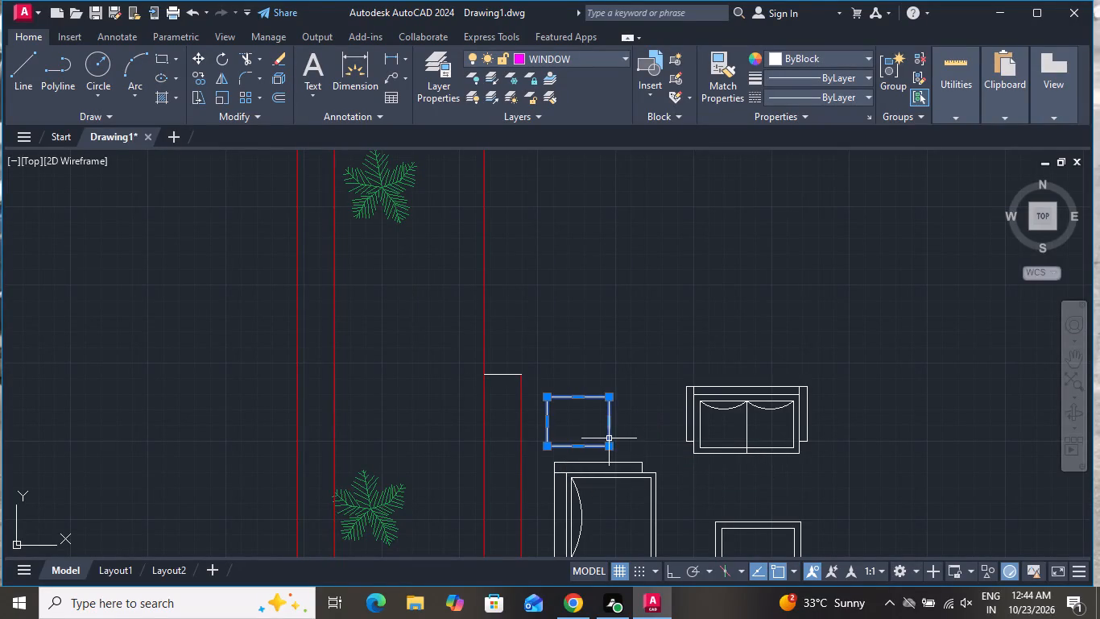
pyautogui.click(191, 51)
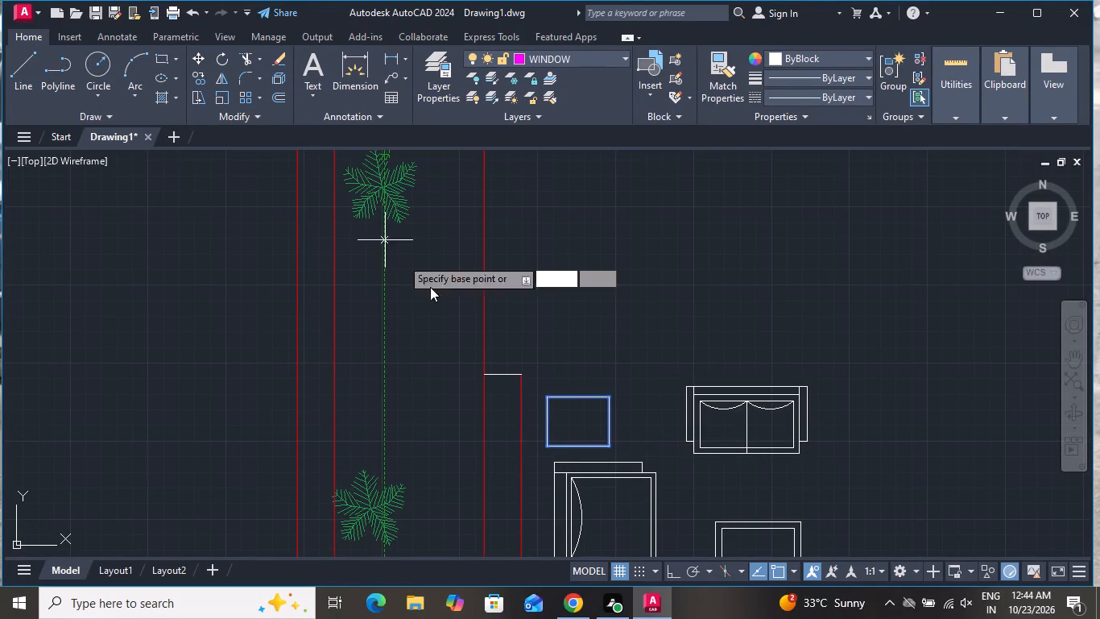
pyautogui.click(577, 421)
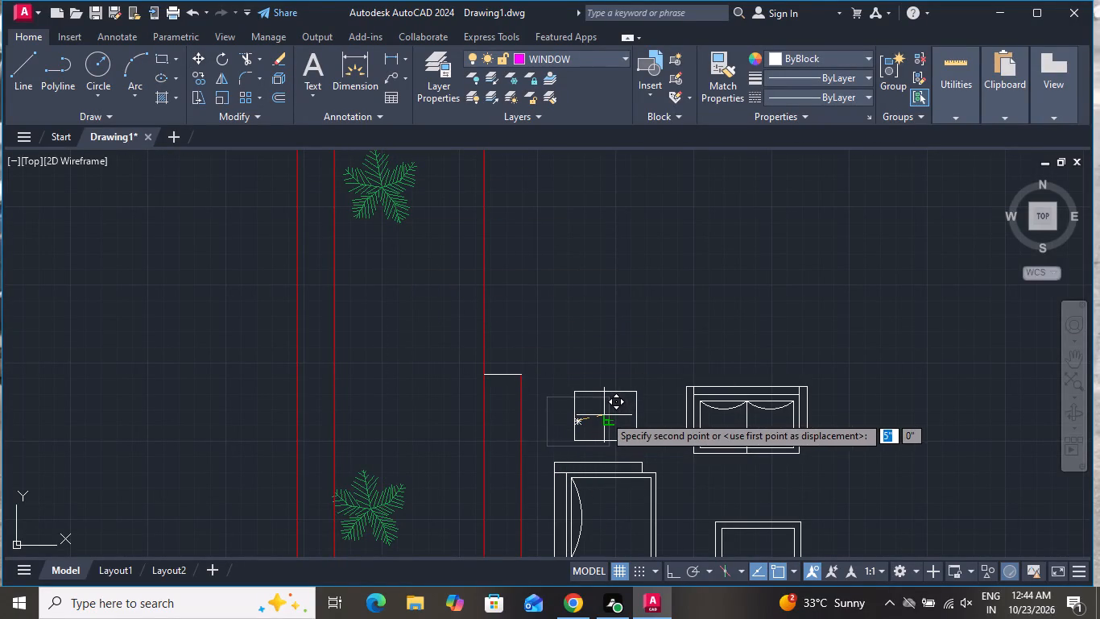
pyautogui.click(604, 415)
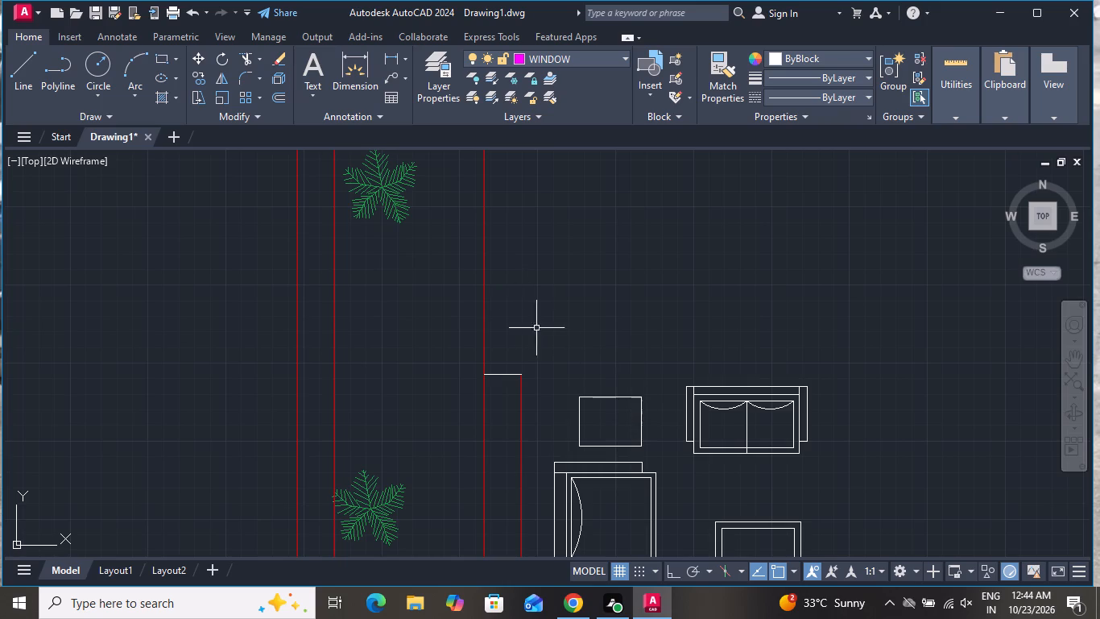
# Offset the side table rectangle 1" inward to form its inner border.
pyautogui.press('o')
pyautogui.press('space')
pyautogui.press('1')
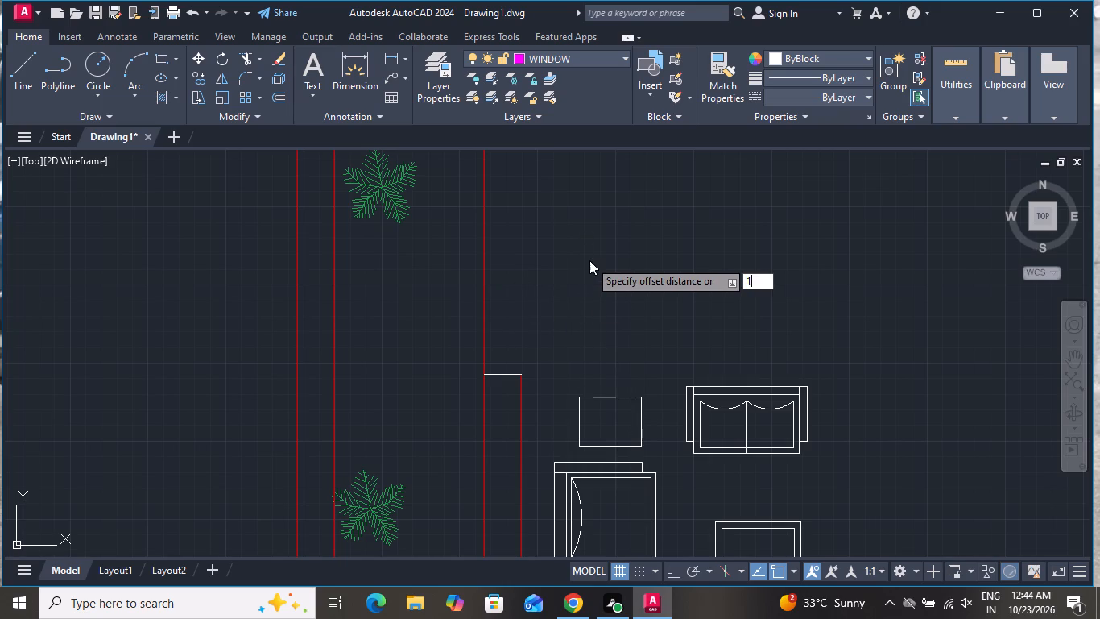
pyautogui.hotkey('shift', '"')
pyautogui.press('Return')
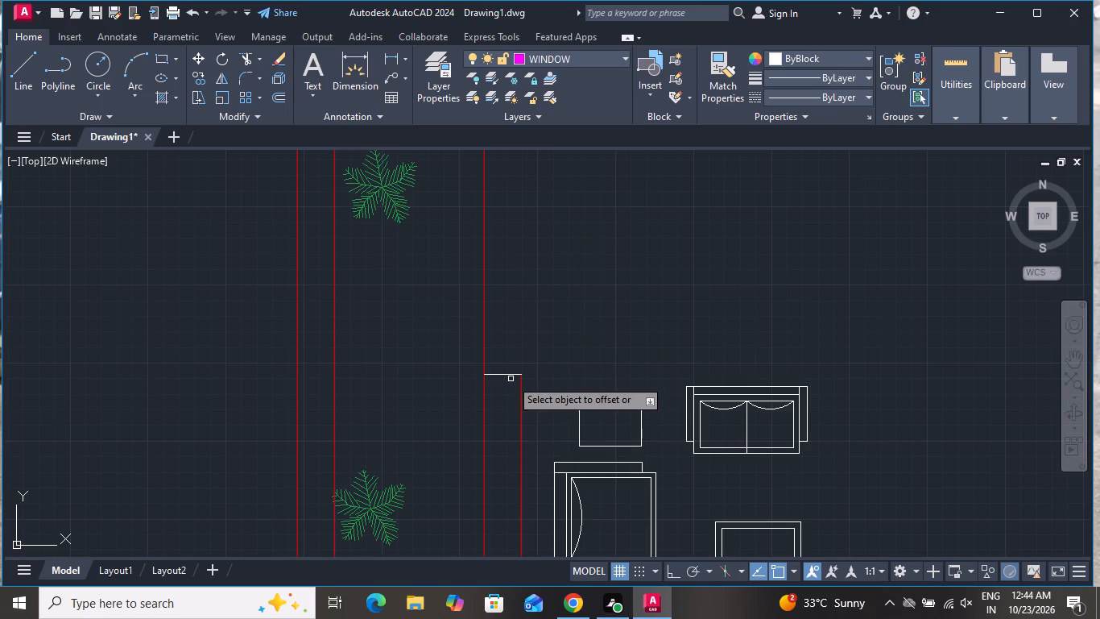
pyautogui.scroll(2, 593, 418)
pyautogui.click(611, 364)
pyautogui.click(614, 339)
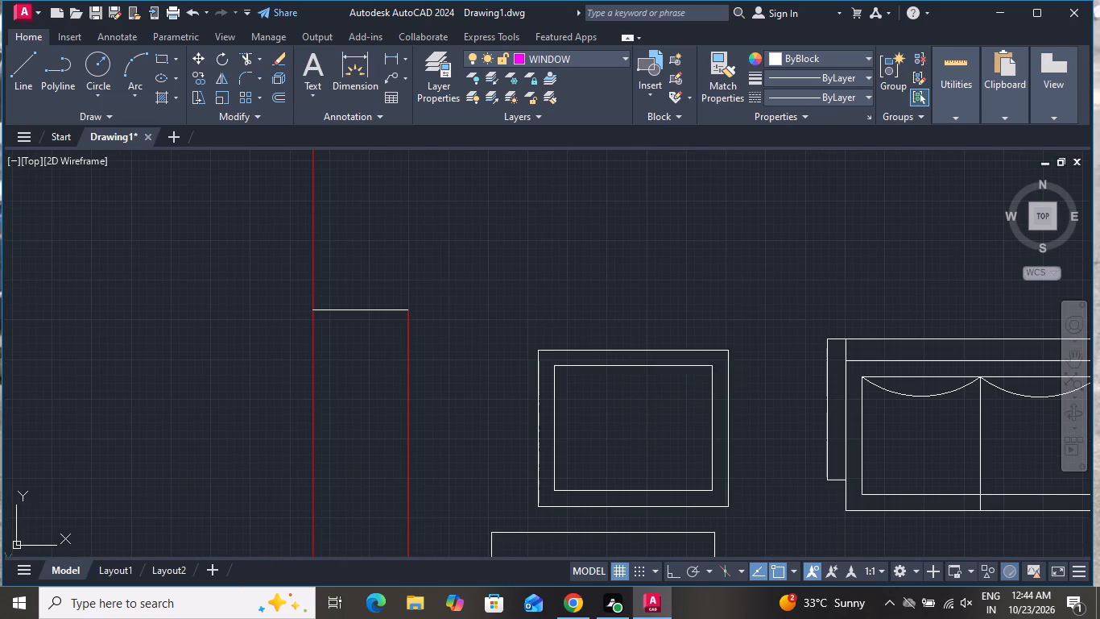
pyautogui.rightClick(693, 266)
pyautogui.click(714, 293)
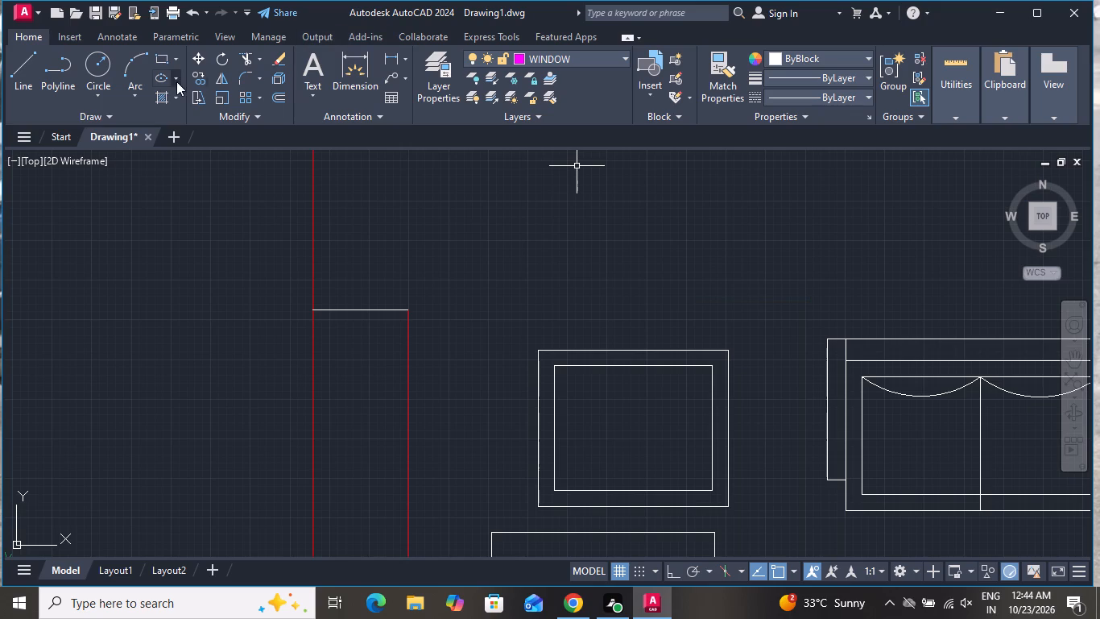
# Draw a circle of about 3" radius at the centre of the side table.
pyautogui.click(108, 57)
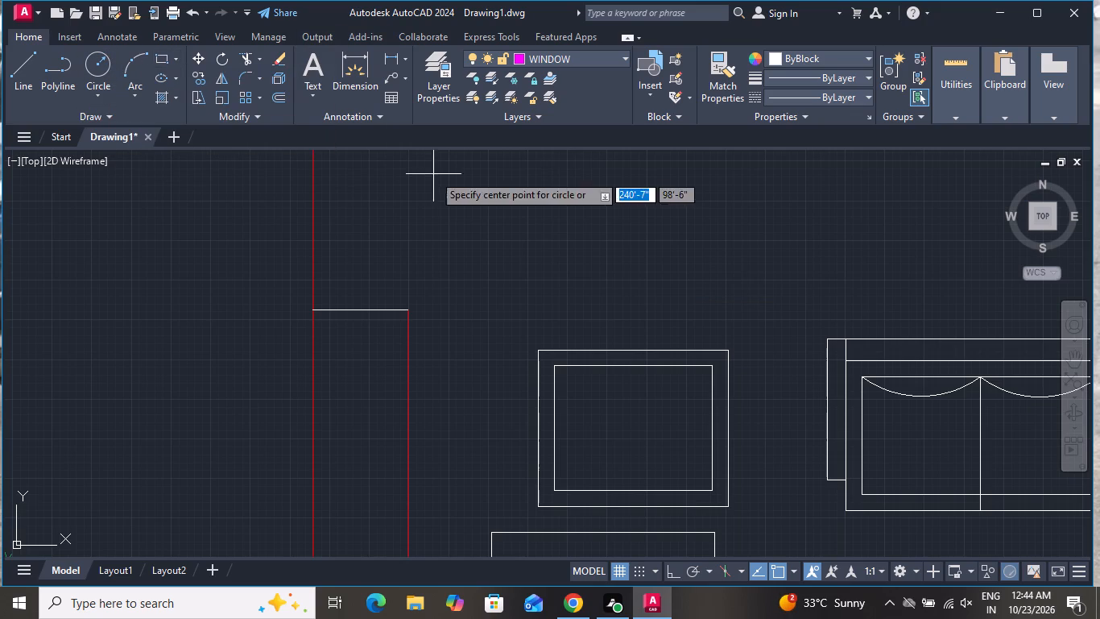
pyautogui.click(631, 427)
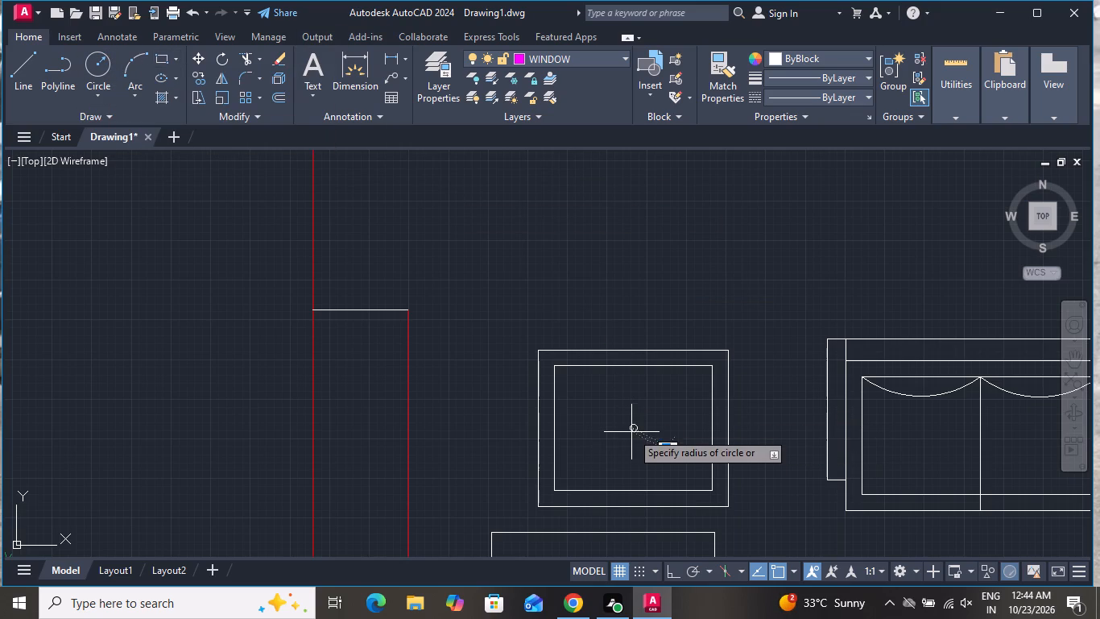
pyautogui.click(641, 476)
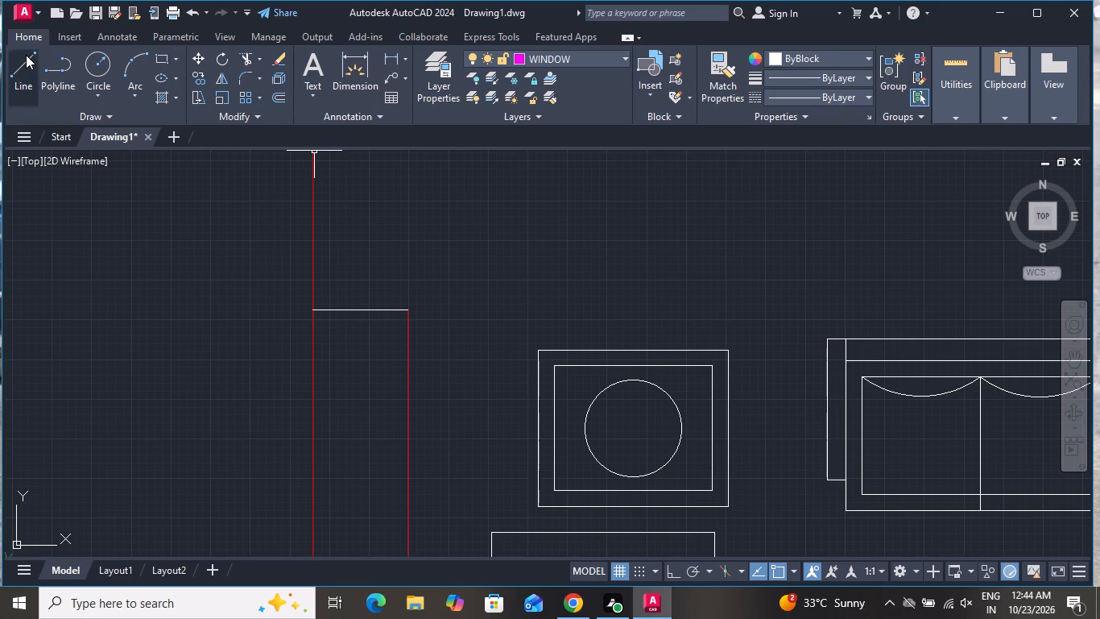
# Draw a horizontal line about 8" long through the circle's centre, extending slightly past the circle on both sides.
pyautogui.click(26, 55)
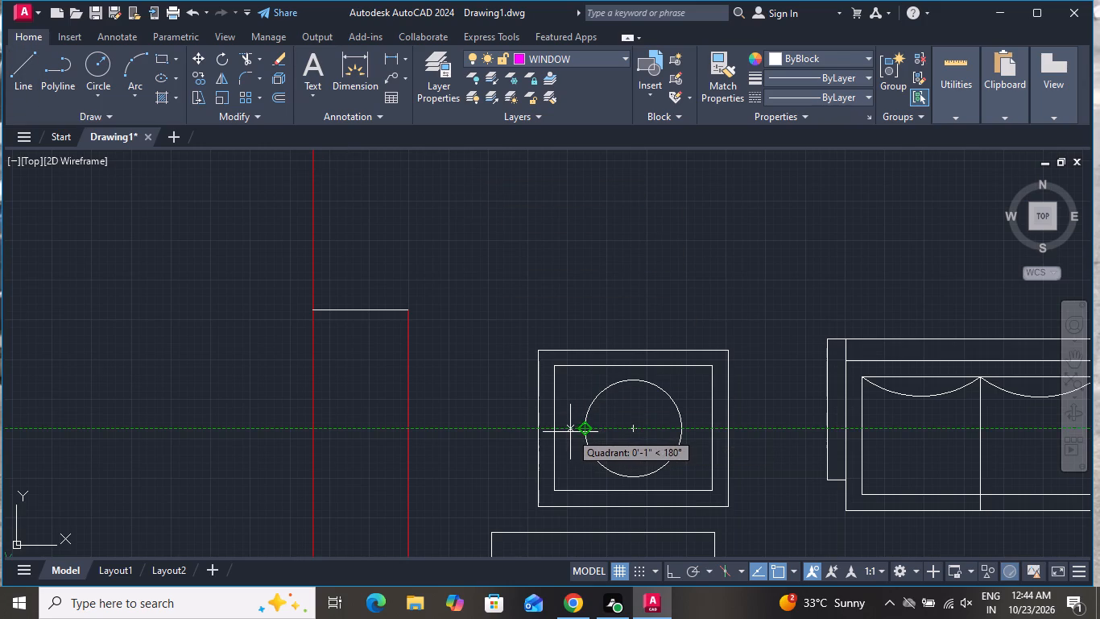
pyautogui.click(568, 433)
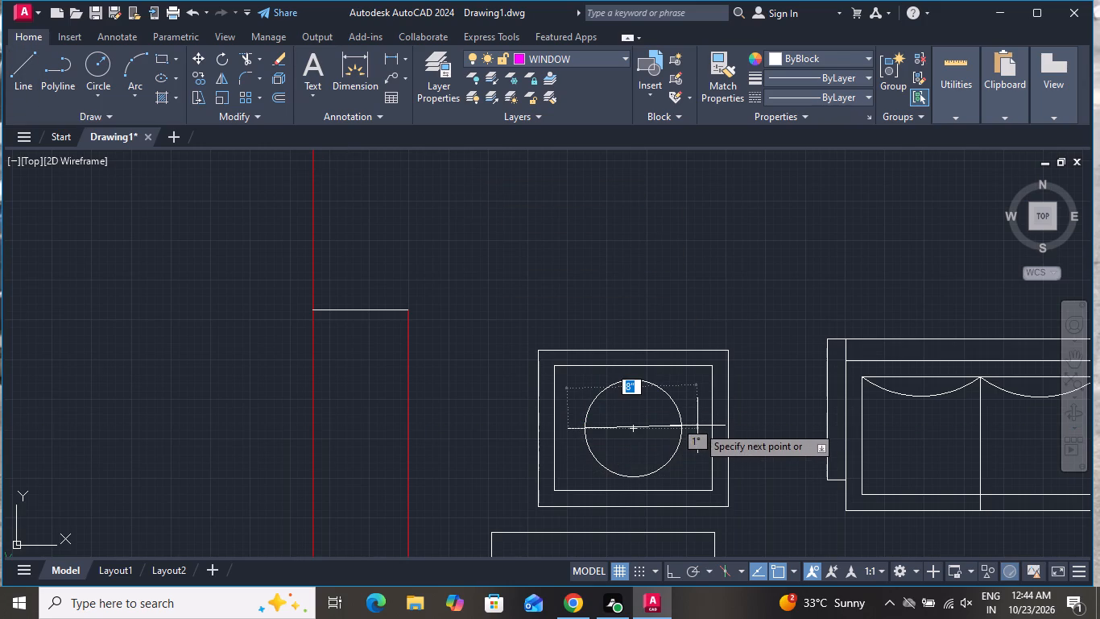
pyautogui.click(697, 429)
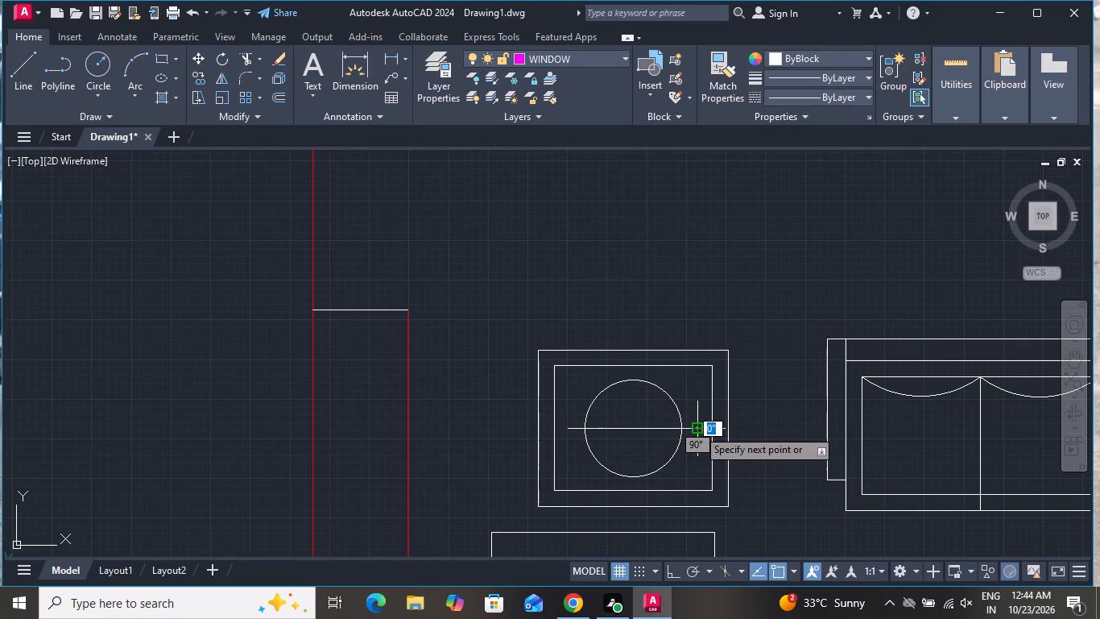
pyautogui.rightClick(697, 429)
pyautogui.click(734, 276)
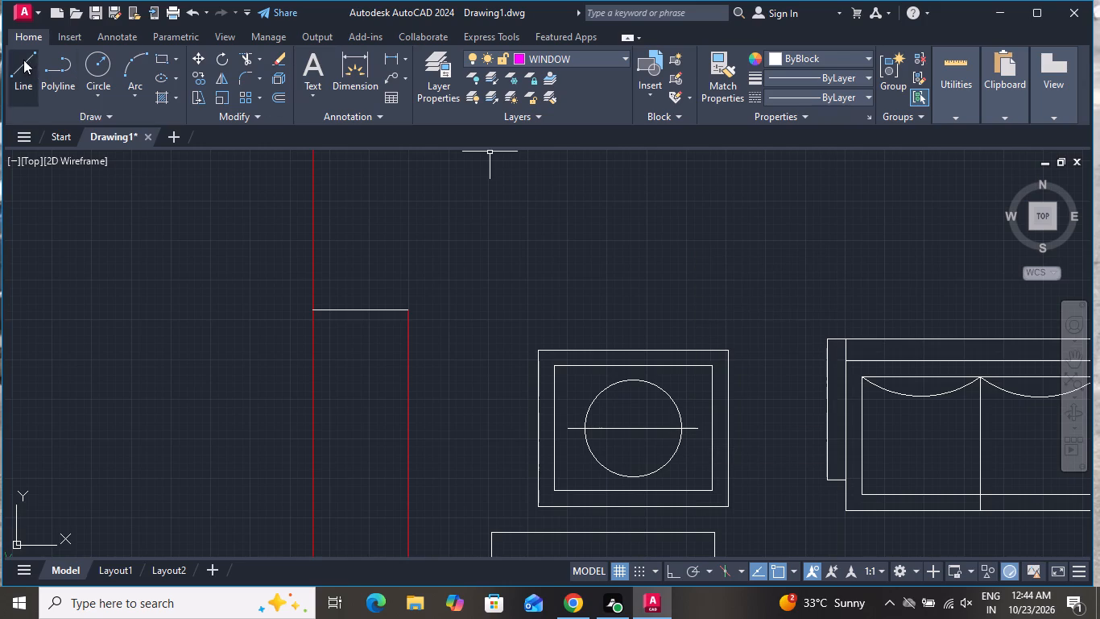
# Draw a vertical line about 8" long through the circle's centre, from the inner border's upper edge to its lower edge.
pyautogui.click(23, 59)
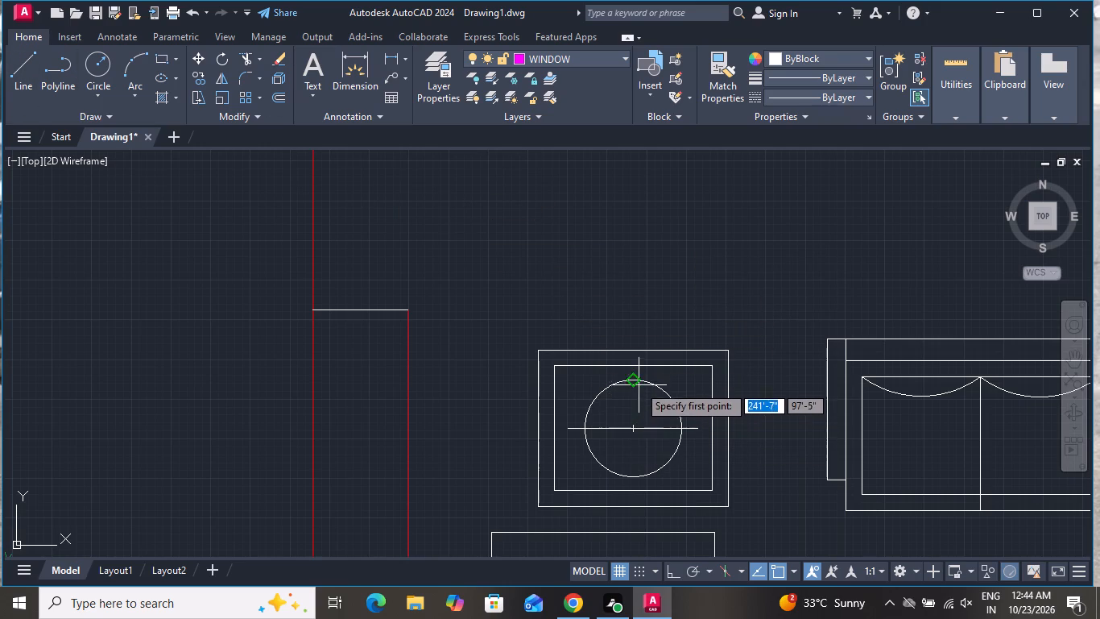
pyautogui.scroll(2, 632, 372)
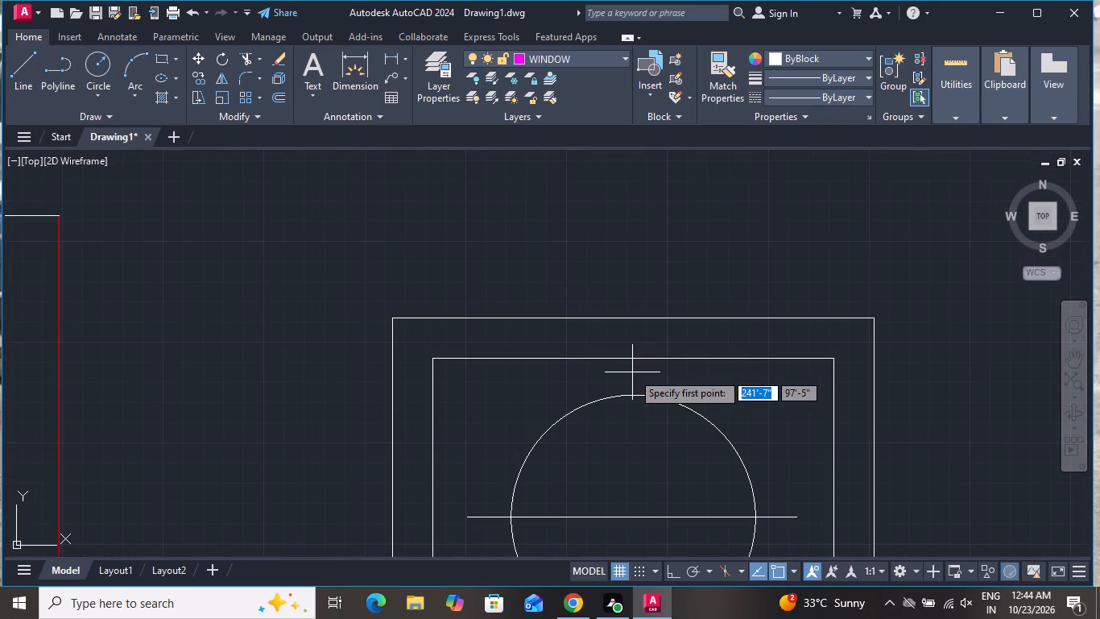
pyautogui.click(632, 359)
pyautogui.scroll(-3, 627, 440)
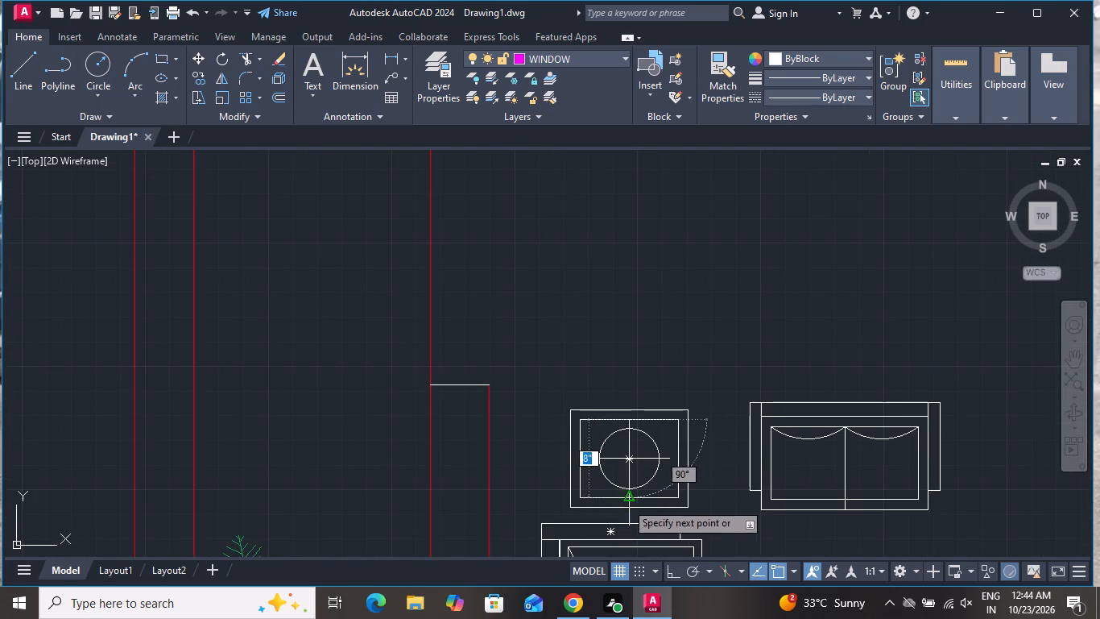
pyautogui.scroll(3, 630, 492)
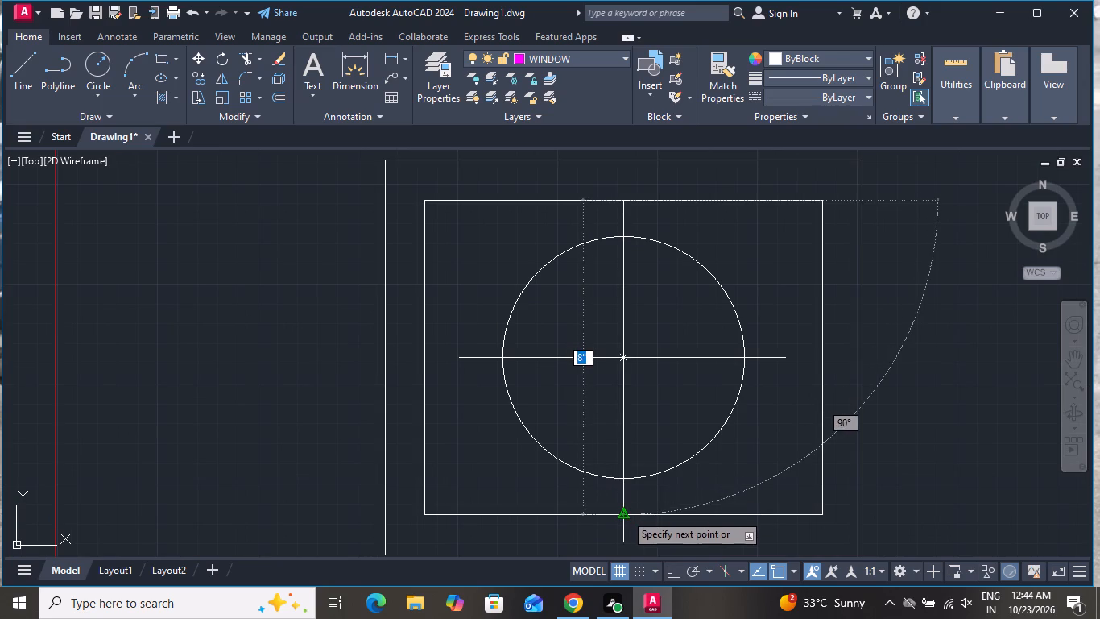
pyautogui.click(625, 513)
pyautogui.rightClick(631, 499)
pyautogui.click(663, 343)
# Move the whole side table, with its border, circle and cross lines, slightly upward away from the large sofa.
pyautogui.scroll(-1, 664, 334)
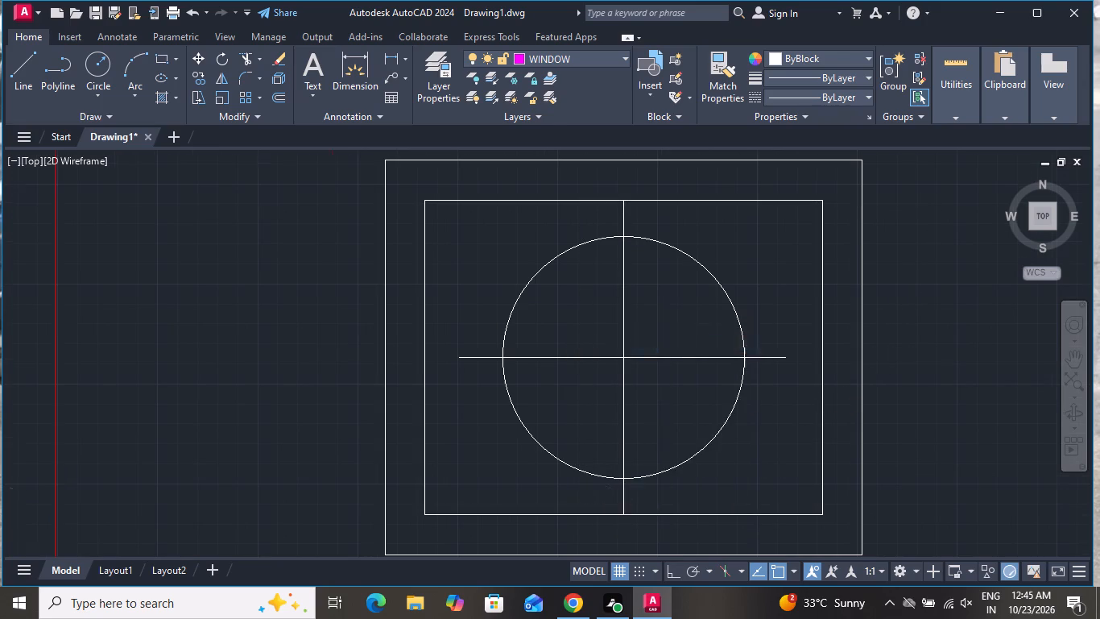
pyautogui.scroll(-6, 664, 339)
pyautogui.scroll(1, 709, 401)
pyautogui.scroll(2, 685, 325)
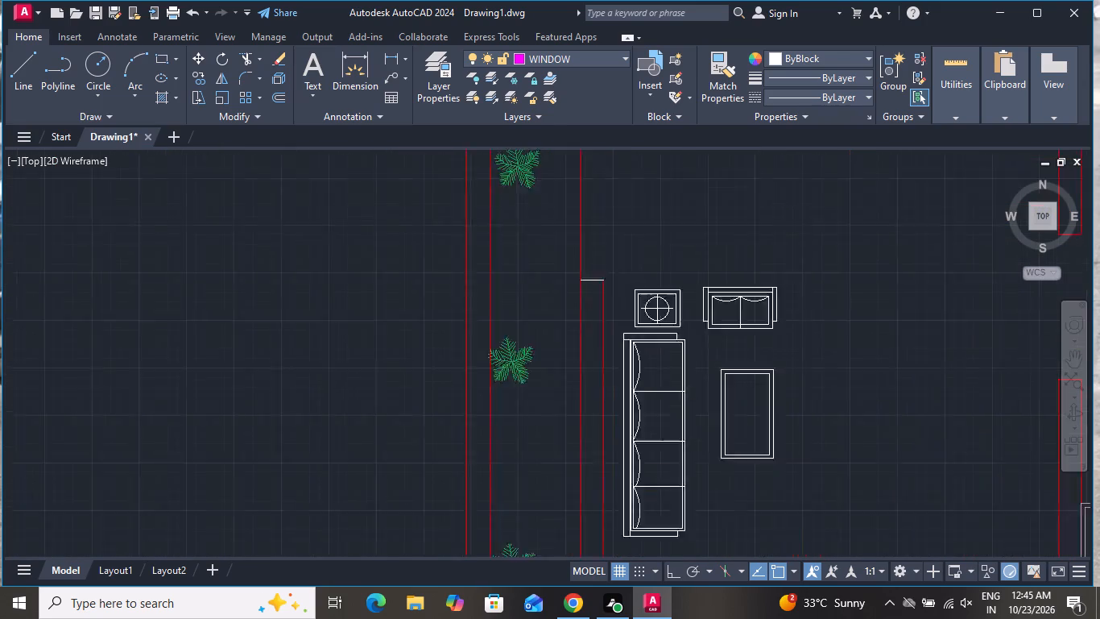
pyautogui.scroll(1, 685, 325)
pyautogui.click(686, 219)
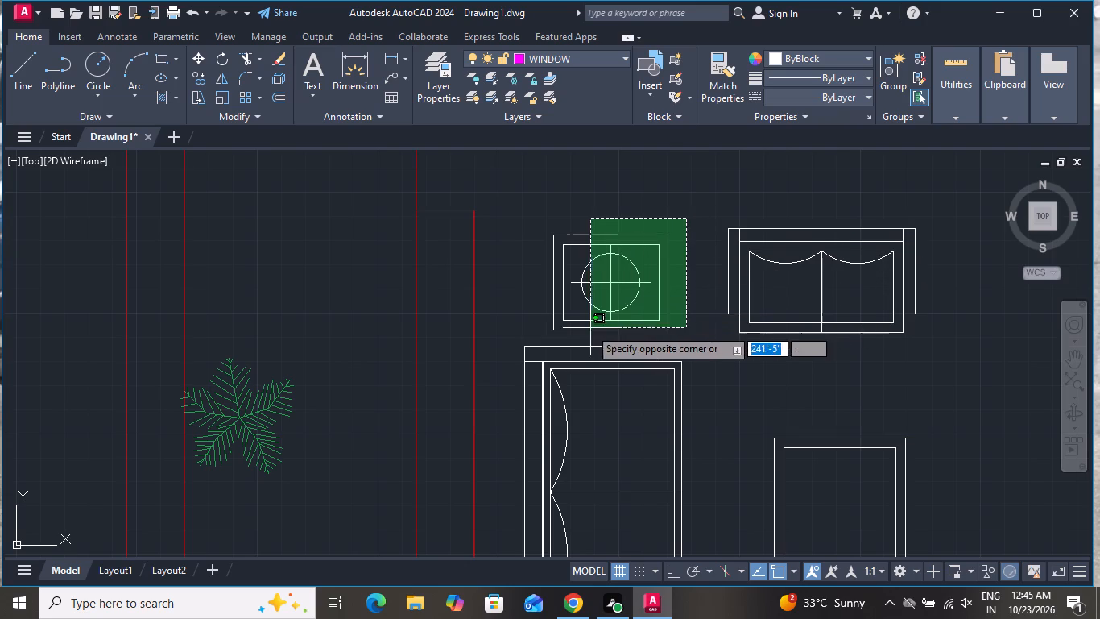
pyautogui.click(529, 339)
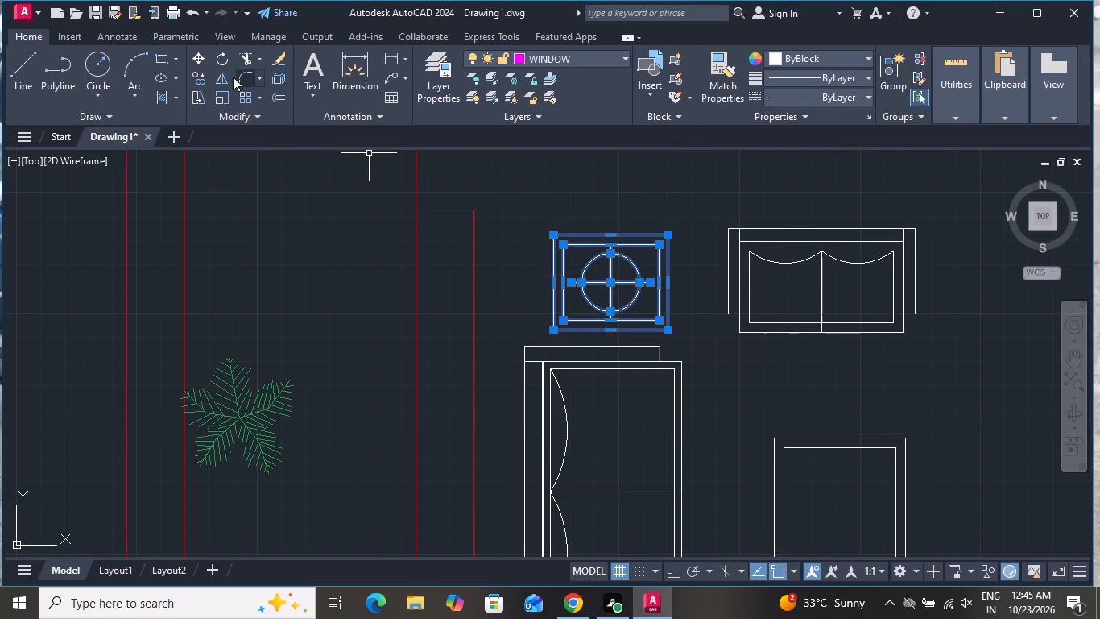
pyautogui.click(199, 49)
pyautogui.click(194, 53)
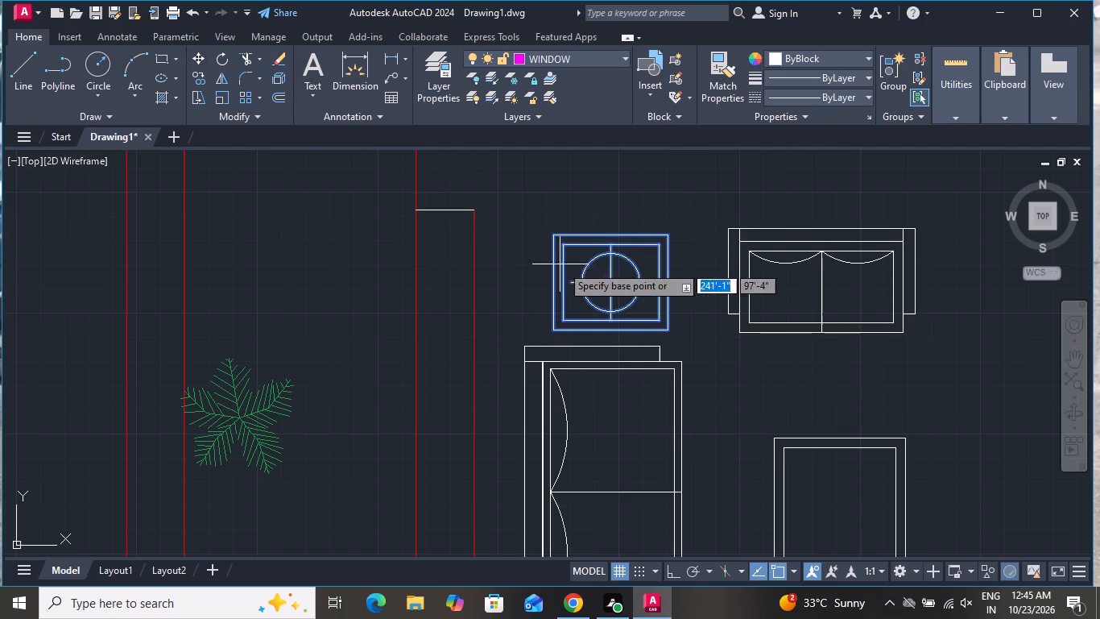
pyautogui.click(615, 287)
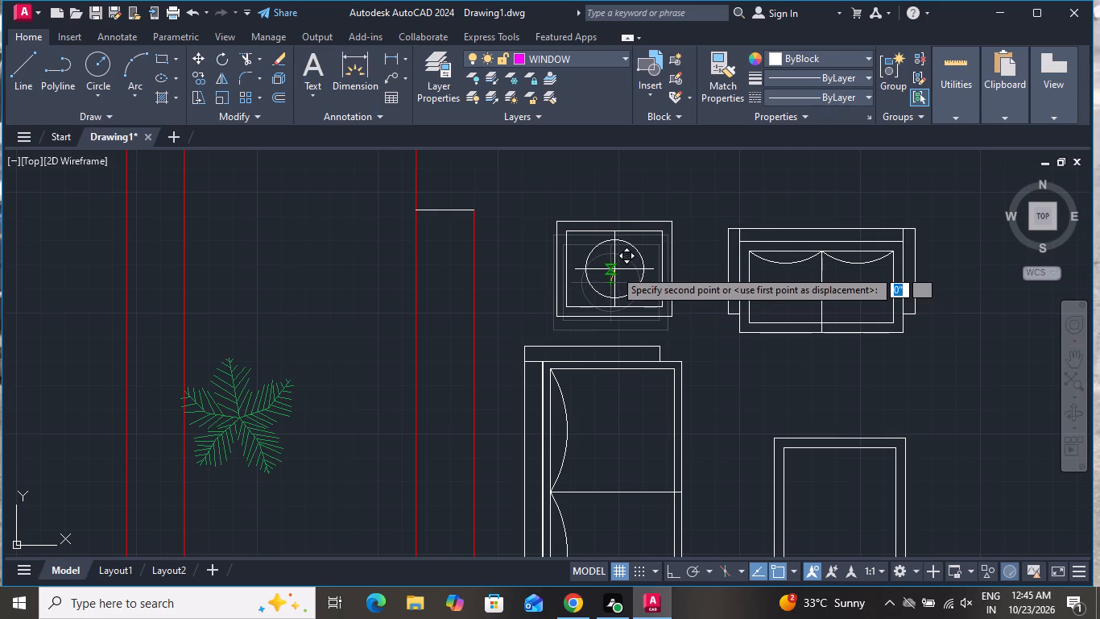
pyautogui.click(614, 268)
# Review the lounge furniture arrangement and the overall furnished floor plan.
pyautogui.scroll(-1, 617, 328)
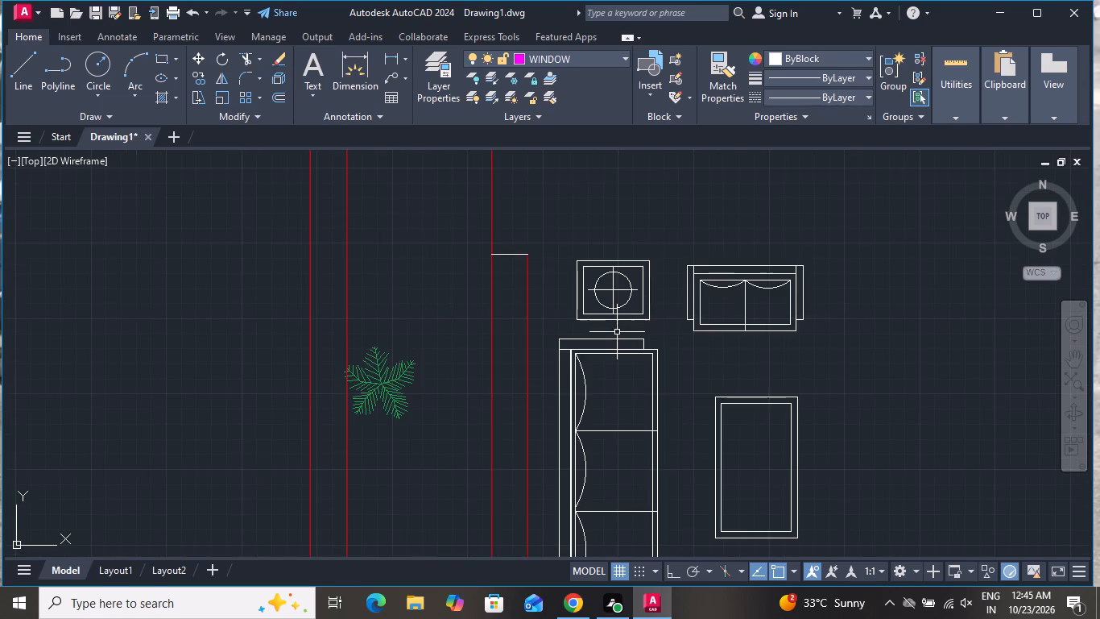
pyautogui.scroll(-2, 674, 329)
pyautogui.scroll(-1, 841, 313)
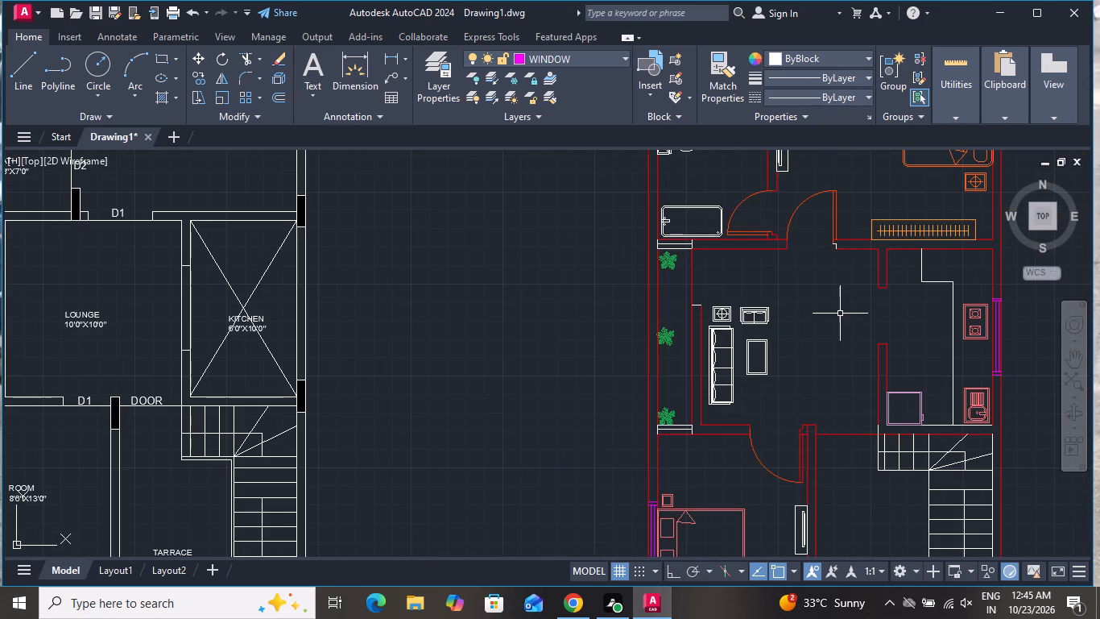
pyautogui.scroll(2, 883, 291)
pyautogui.scroll(-1, 859, 322)
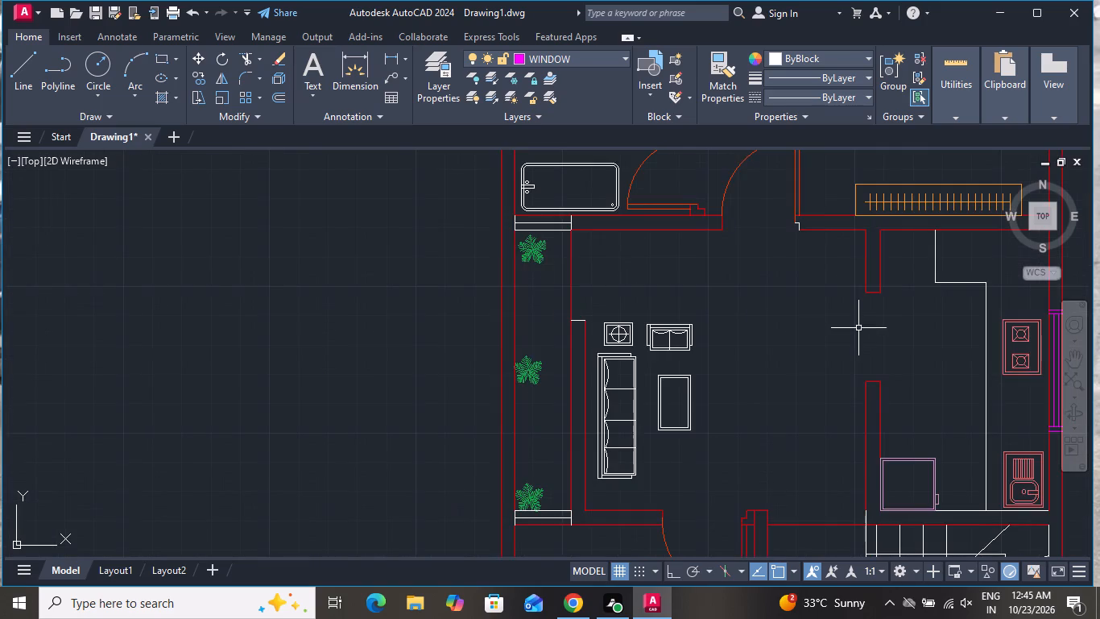
pyautogui.scroll(-1, 858, 328)
pyautogui.scroll(-1, 715, 316)
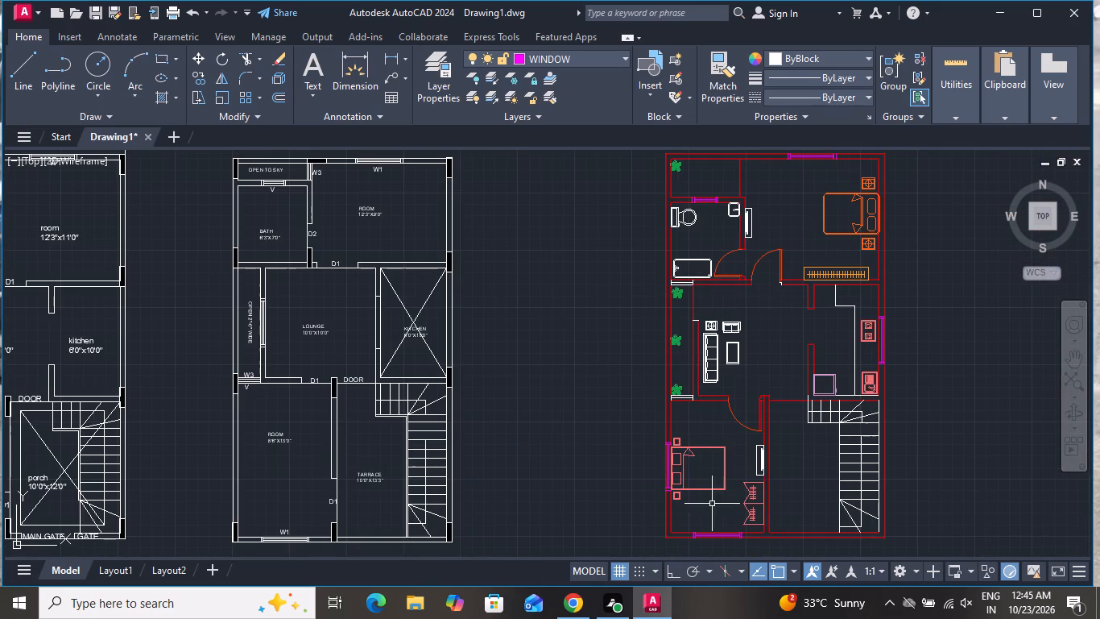